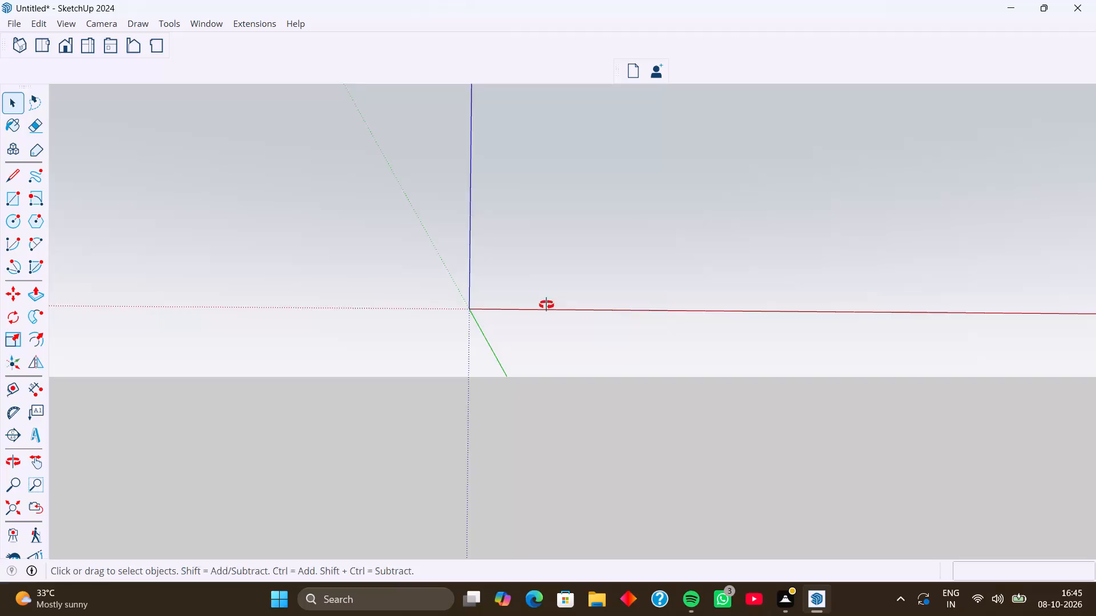
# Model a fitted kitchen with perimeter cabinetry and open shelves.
# Draw a 14' by 15' rectangle flat on the ground plane, beside the green axis.
pyautogui.scroll(5, 465, 315)
pyautogui.moveTo(507, 372); pyautogui.dragTo(558, 431, button='middle')
pyautogui.moveTo(561, 364); pyautogui.dragTo(538, 363, button='middle')
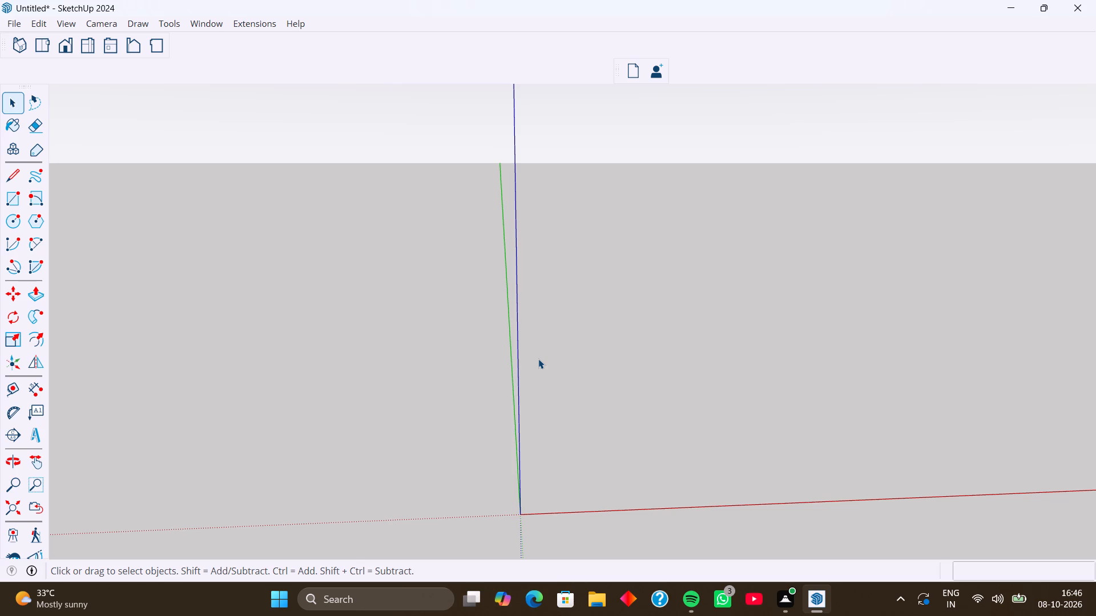
pyautogui.press('r')
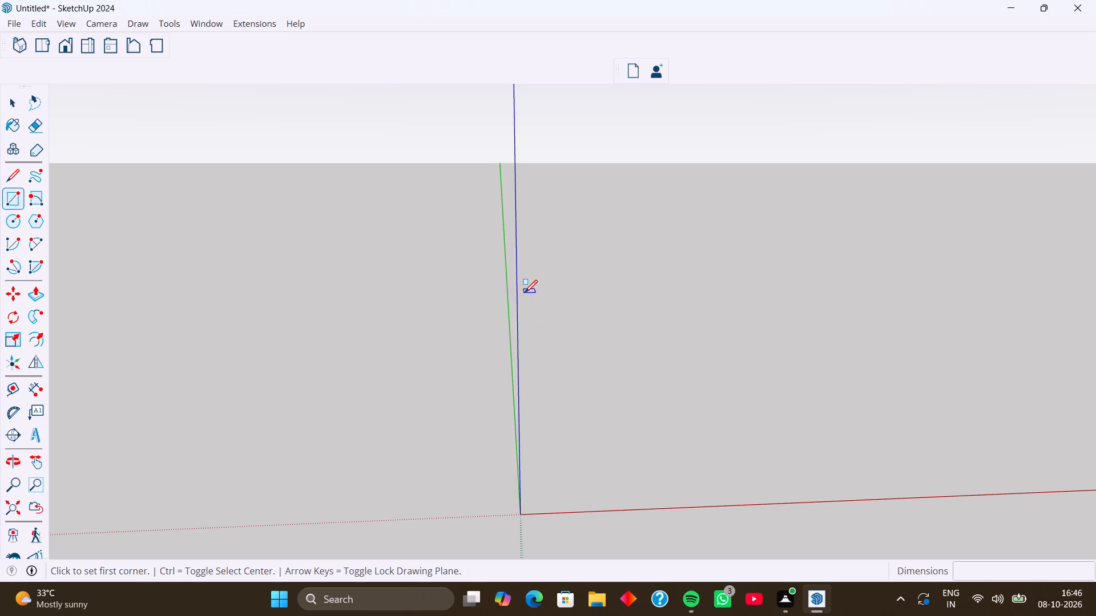
pyautogui.click(526, 292)
pyautogui.moveTo(703, 447); pyautogui.dragTo(608, 450, button='middle')
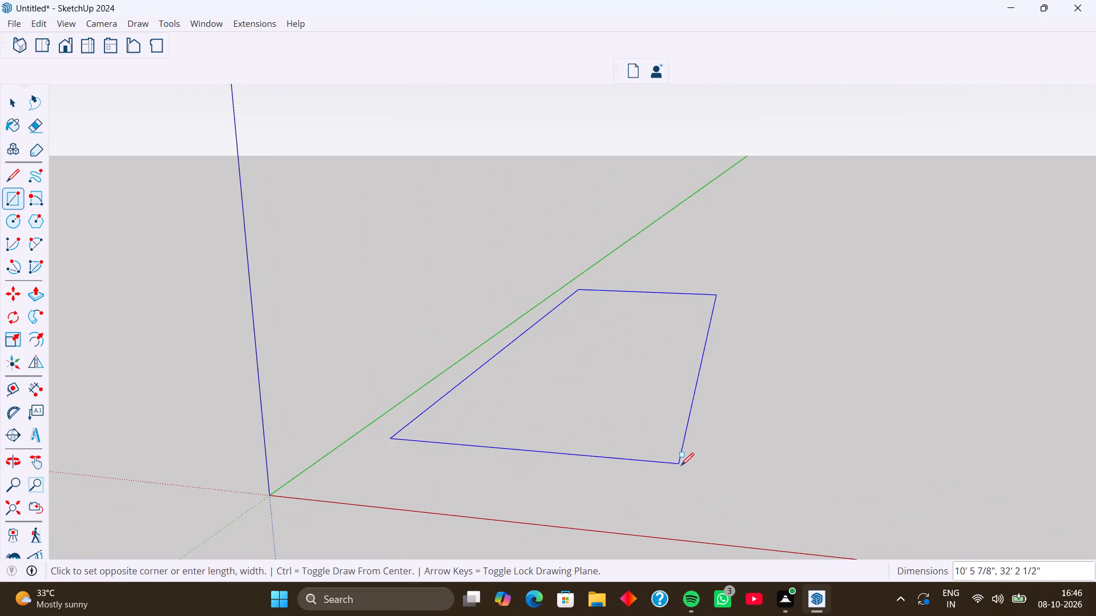
pyautogui.moveTo(696, 480); pyautogui.dragTo(780, 484, button='middle')
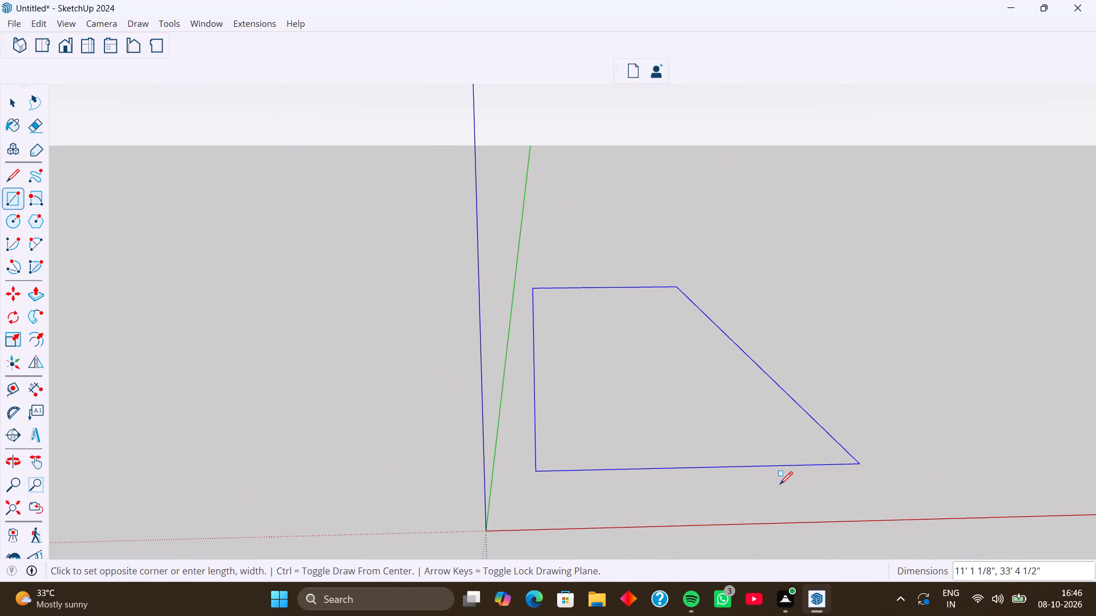
pyautogui.write('14')
pyautogui.press("'")
pyautogui.press(',')
pyautogui.write("15'")
pyautogui.press('Return')
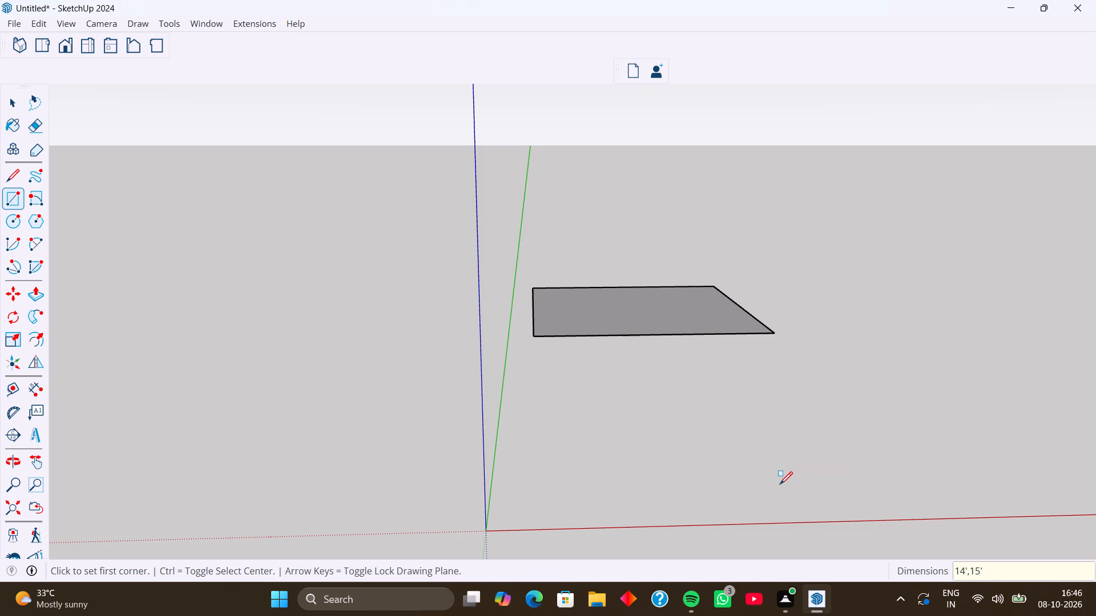
# Push/Pull the rectangle's face upward by 6 inches to form a slab.
pyautogui.moveTo(662, 355); pyautogui.dragTo(632, 500, button='middle')
pyautogui.moveTo(668, 399); pyautogui.dragTo(699, 594, button='middle')
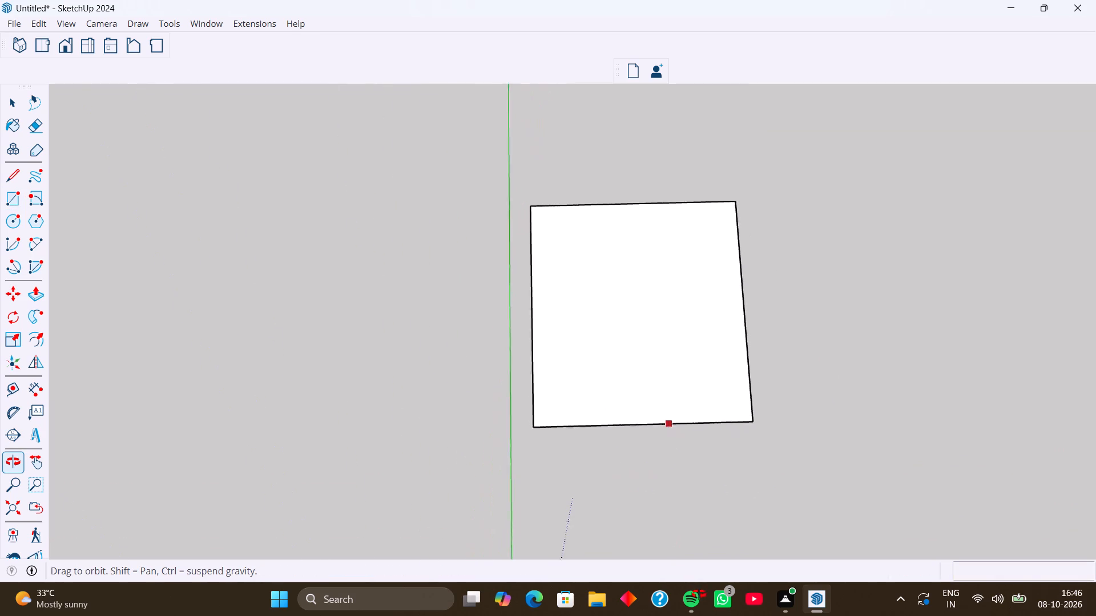
pyautogui.moveTo(699, 594); pyautogui.dragTo(699, 594, button='middle')
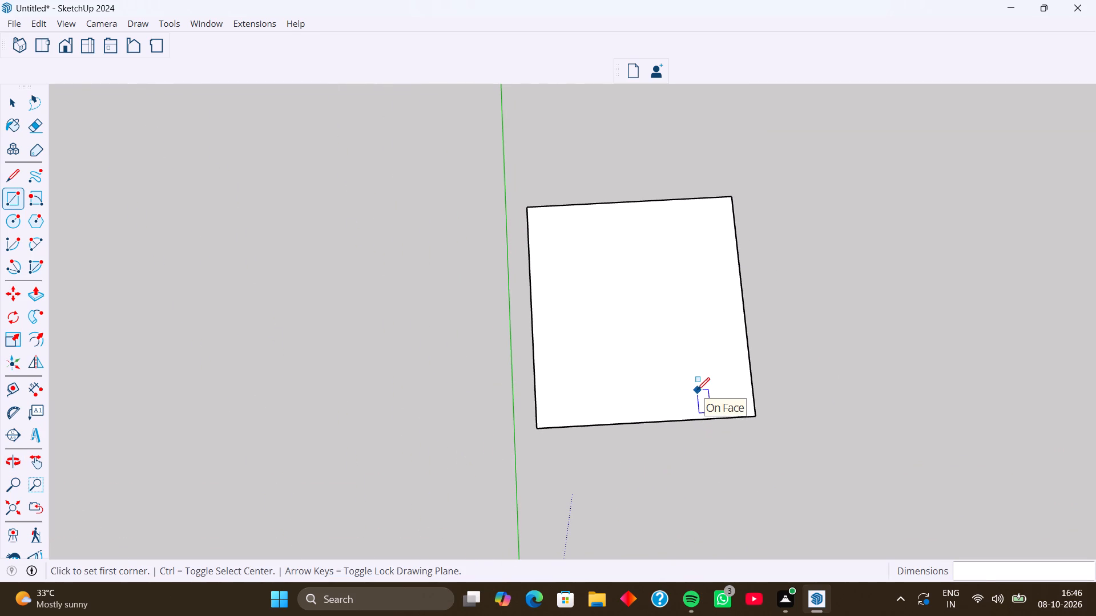
pyautogui.press('p')
pyautogui.click(688, 379)
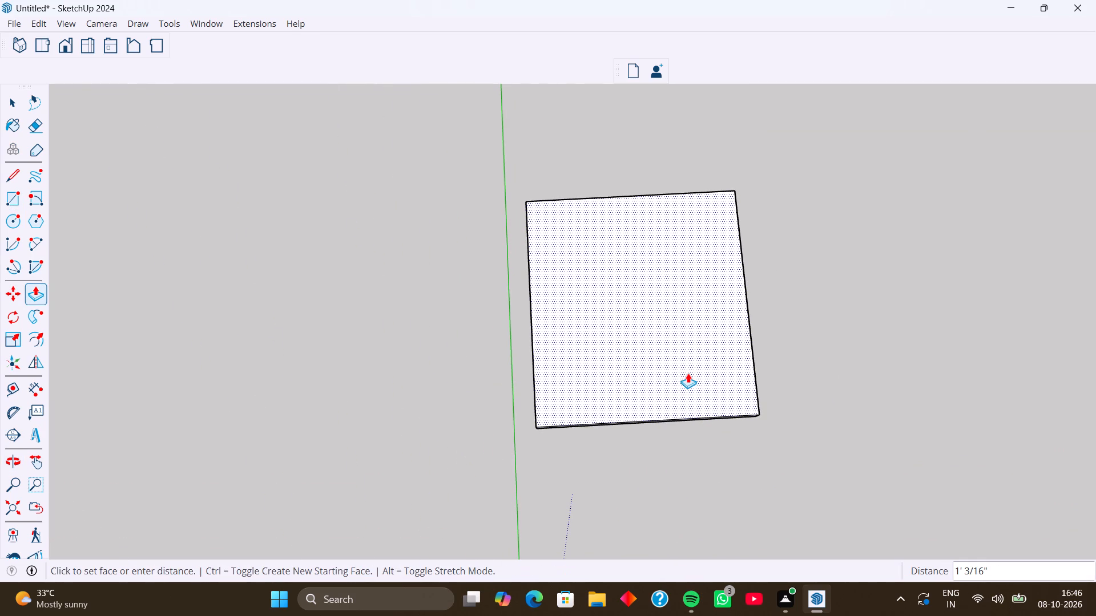
pyautogui.press('6')
pyautogui.press('Return')
# Select all the connected faces and edges of the slab and make them a group.
pyautogui.press('space')
pyautogui.tripleClick(688, 373)
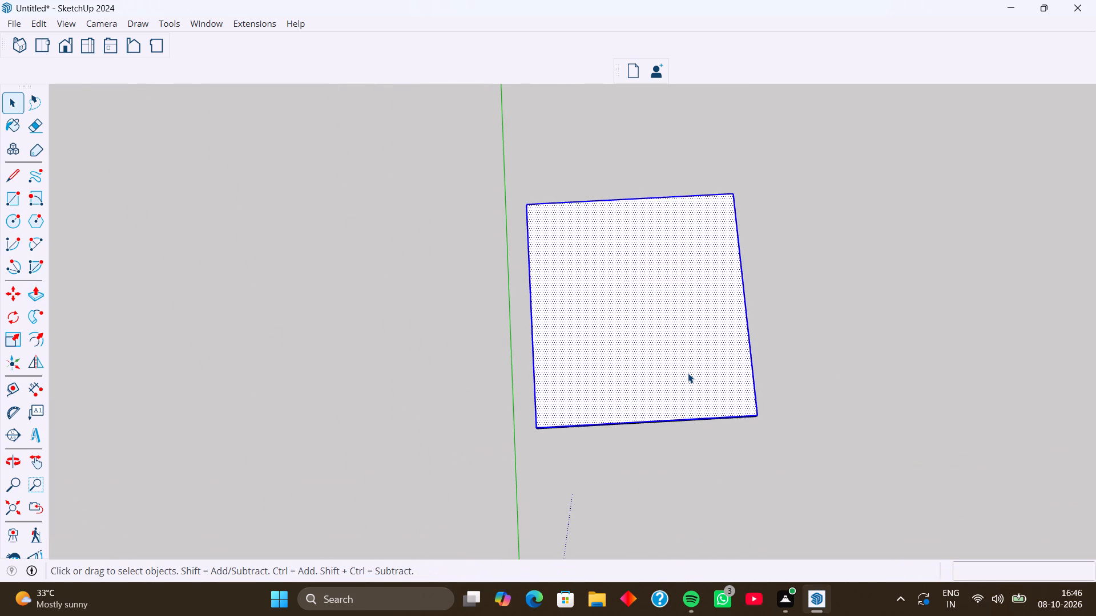
pyautogui.tripleClick(688, 373)
pyautogui.tripleClick(688, 373)
pyautogui.tripleClick(688, 373)
pyautogui.doubleClick(688, 373)
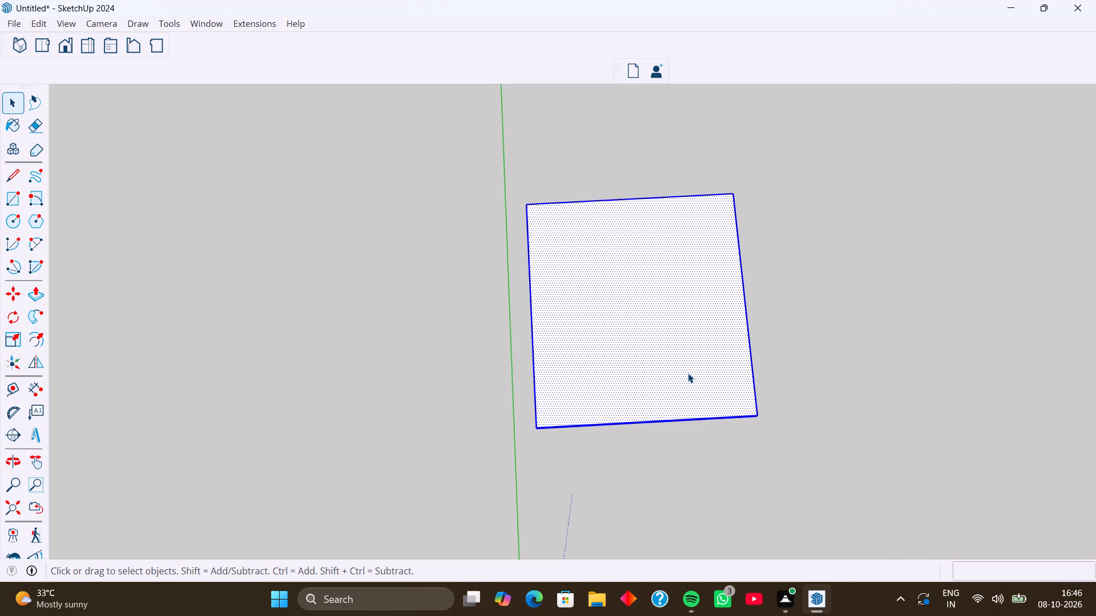
pyautogui.rightClick(688, 373)
pyautogui.click(761, 137)
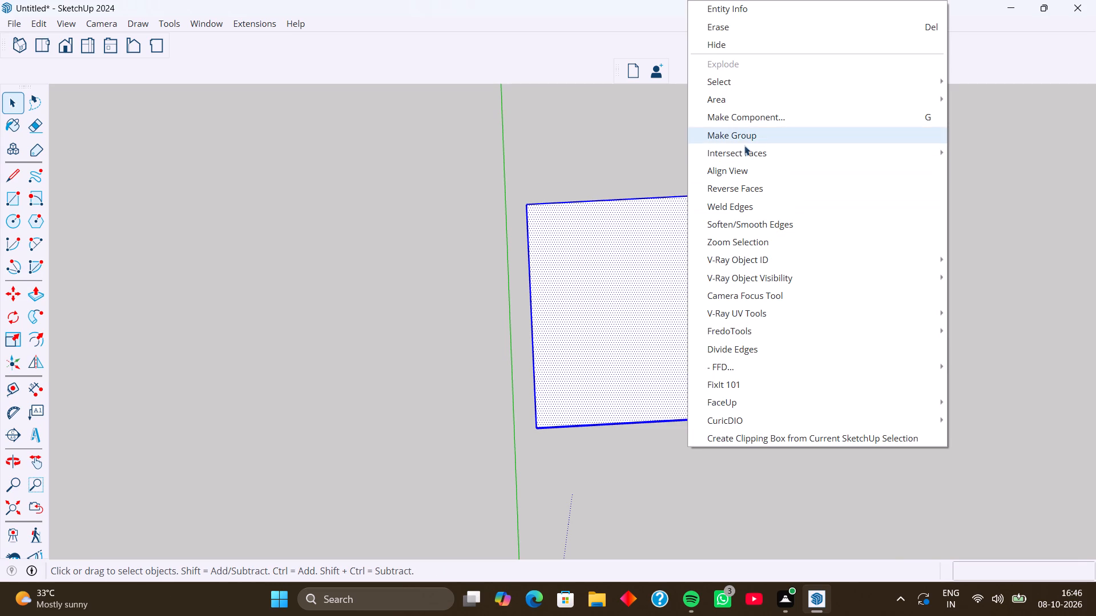
pyautogui.moveTo(593, 259); pyautogui.dragTo(613, 131, button='middle')
pyautogui.moveTo(595, 331); pyautogui.dragTo(566, 241, button='middle')
pyautogui.moveTo(605, 309); pyautogui.dragTo(581, 287, button='middle')
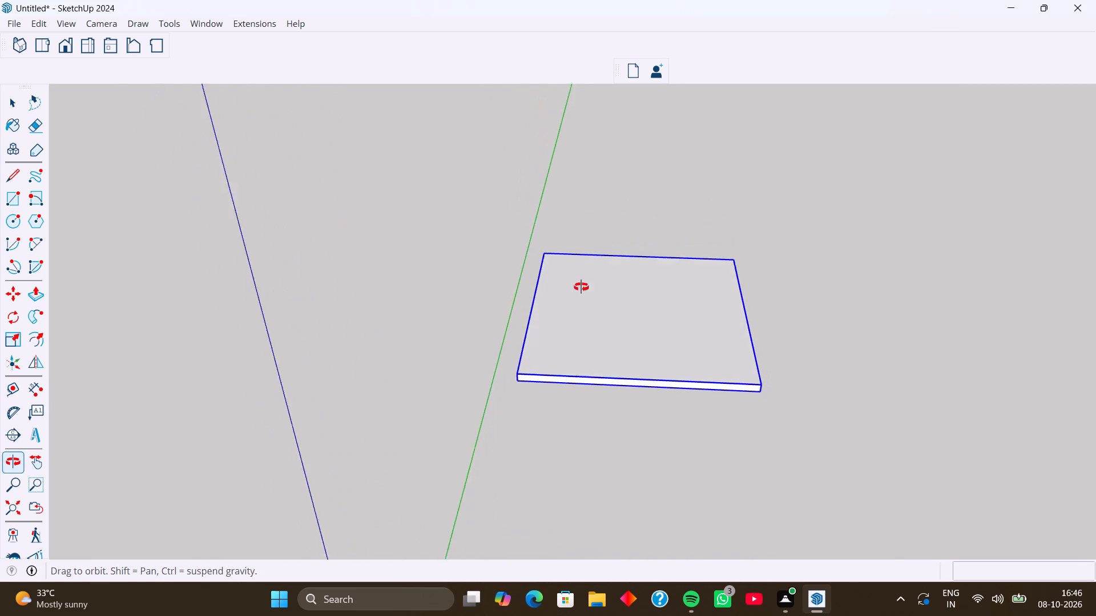
pyautogui.moveTo(581, 287); pyautogui.dragTo(584, 286, button='middle')
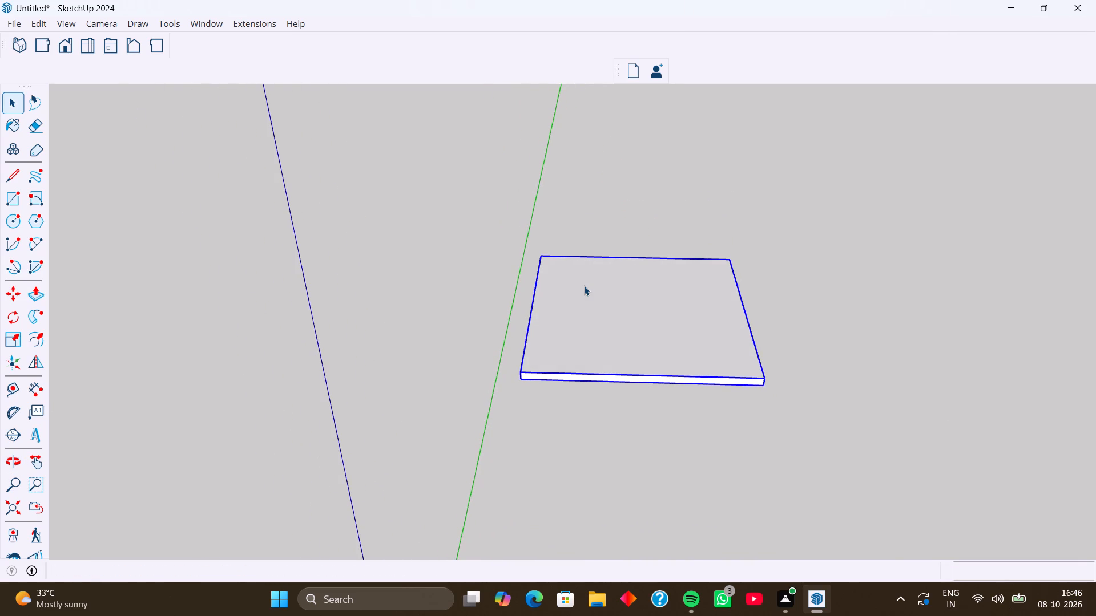
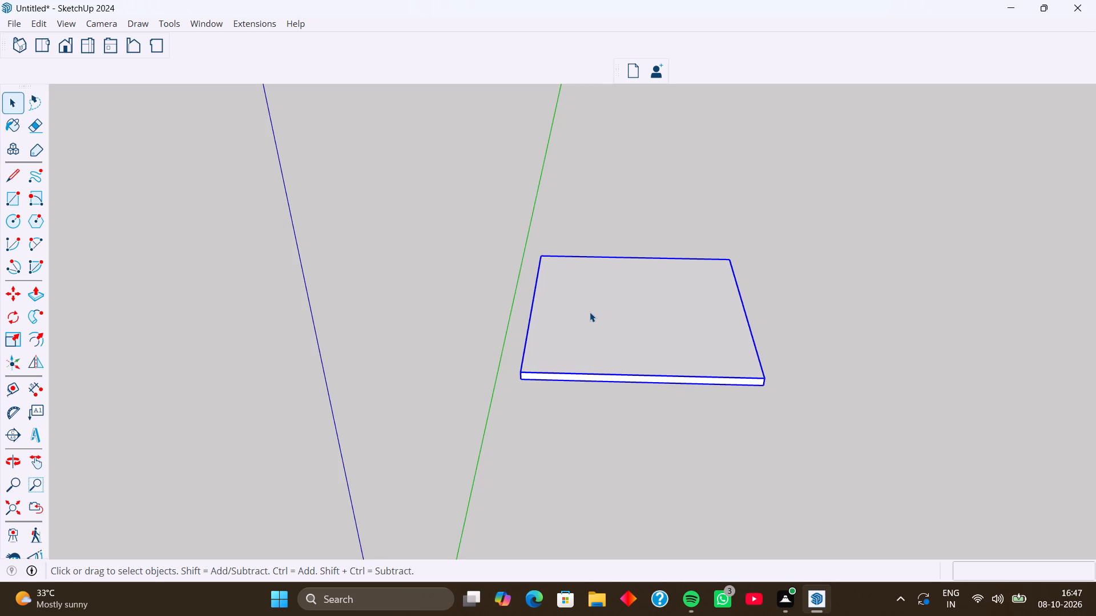
# Place guide lines 2' inside the slab's two side edges and its back edge with the Tape Measure.
pyautogui.press('t')
pyautogui.click(533, 312)
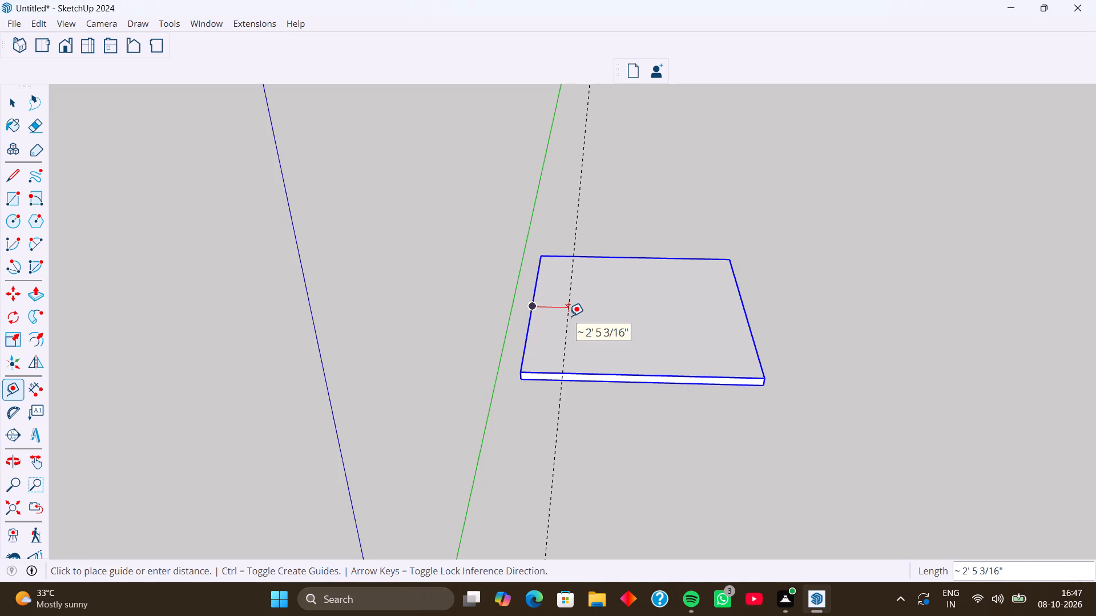
pyautogui.write("2'")
pyautogui.press('Return')
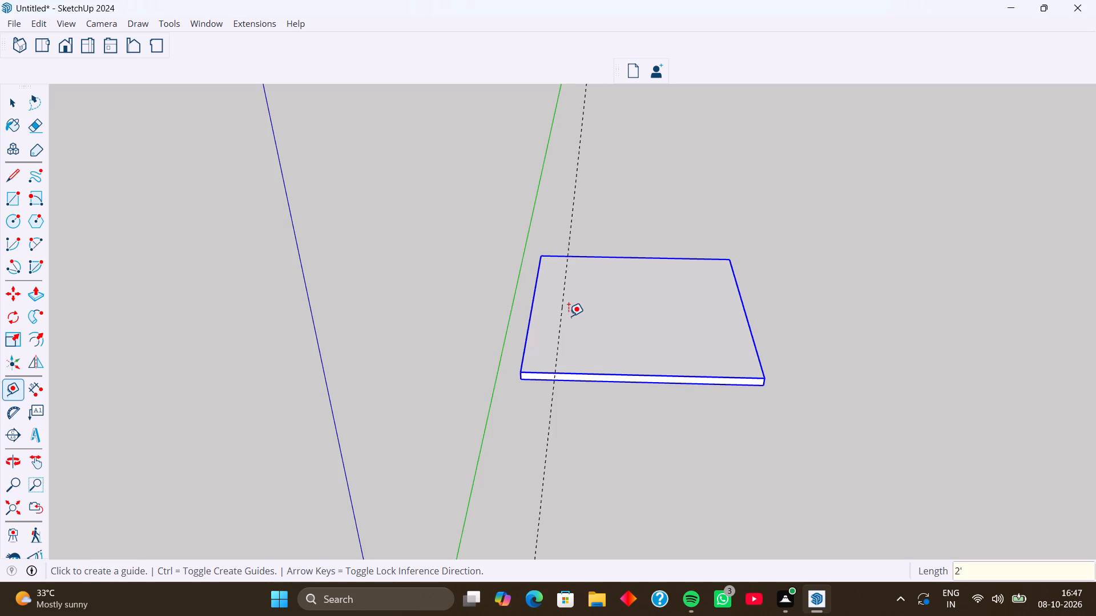
pyautogui.click(624, 258)
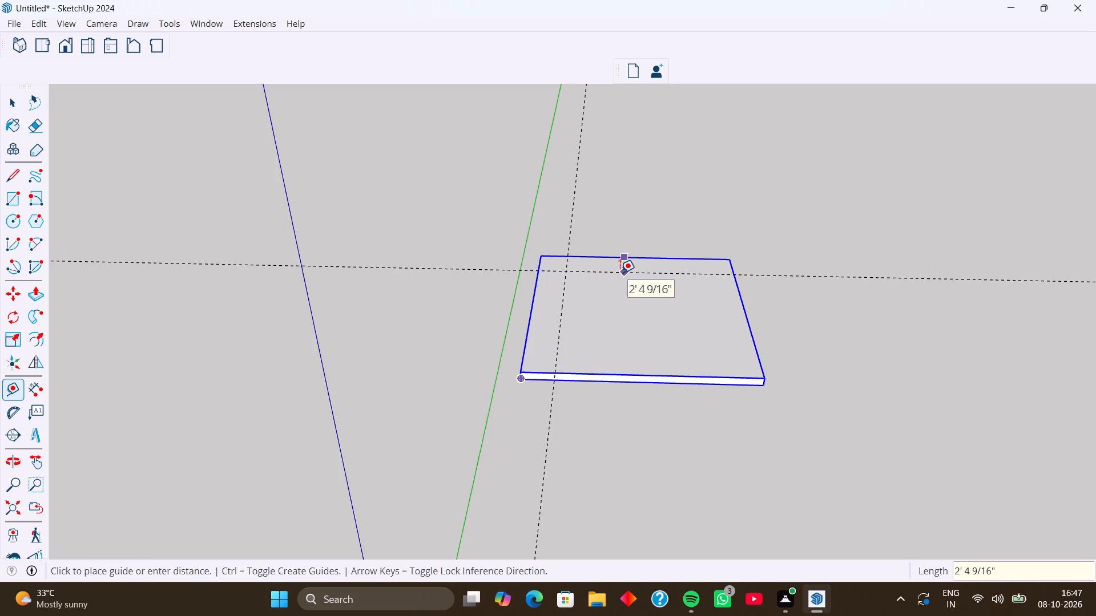
pyautogui.press('2')
pyautogui.press("'")
pyautogui.press('Return')
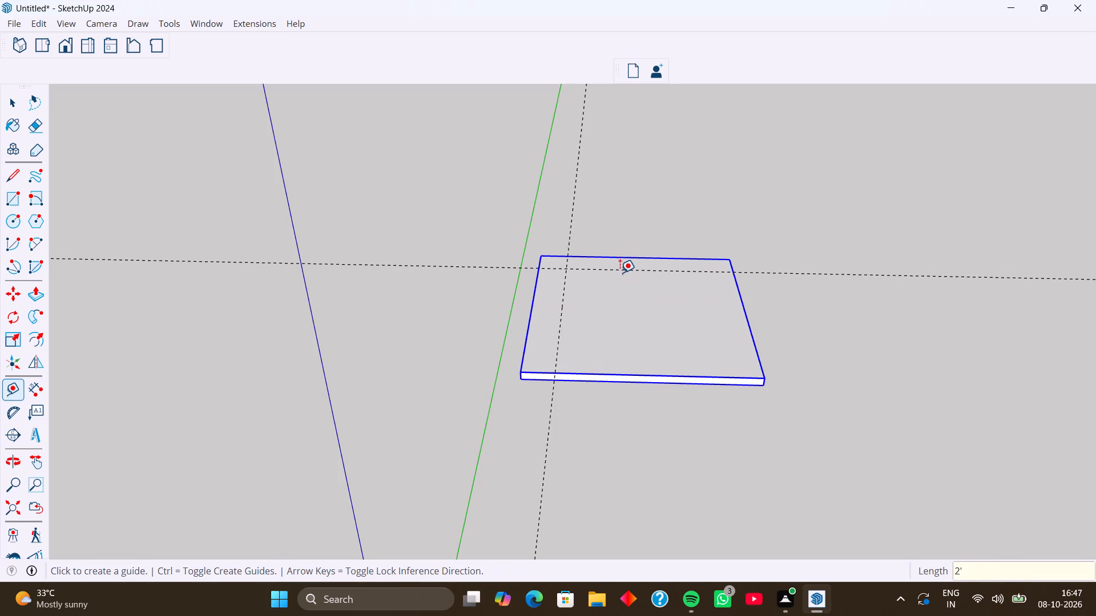
pyautogui.click(757, 333)
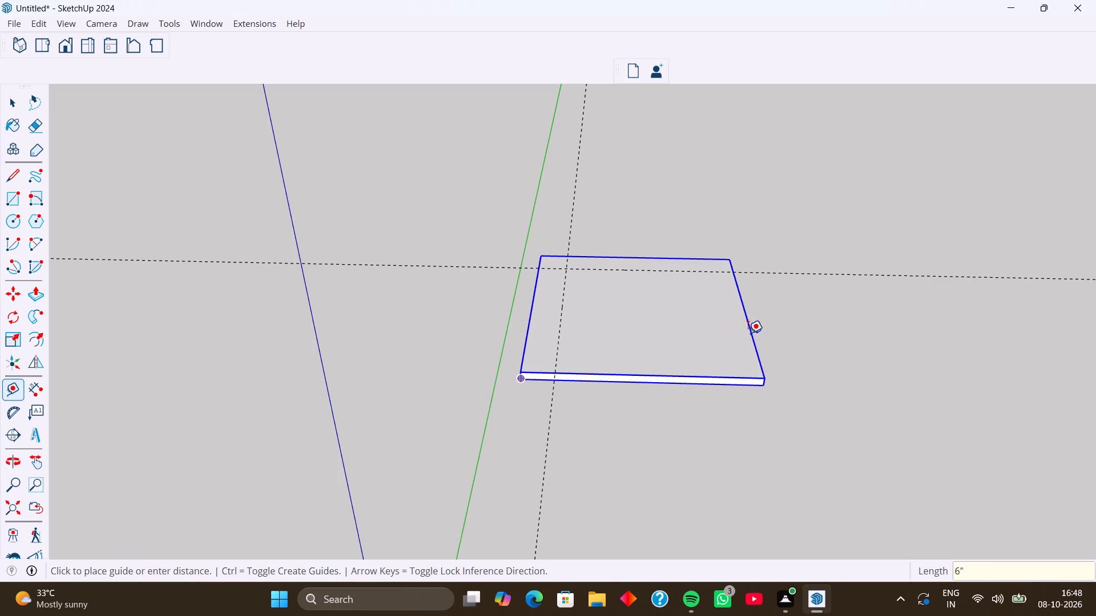
pyautogui.click(718, 322)
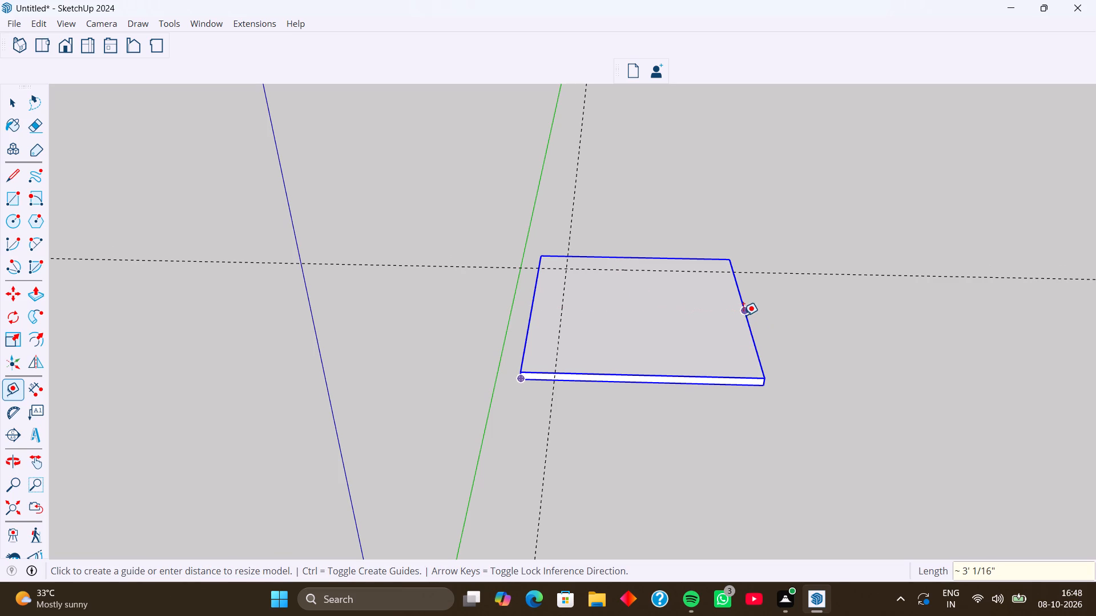
pyautogui.click(743, 315)
pyautogui.write("2'")
pyautogui.press('Return')
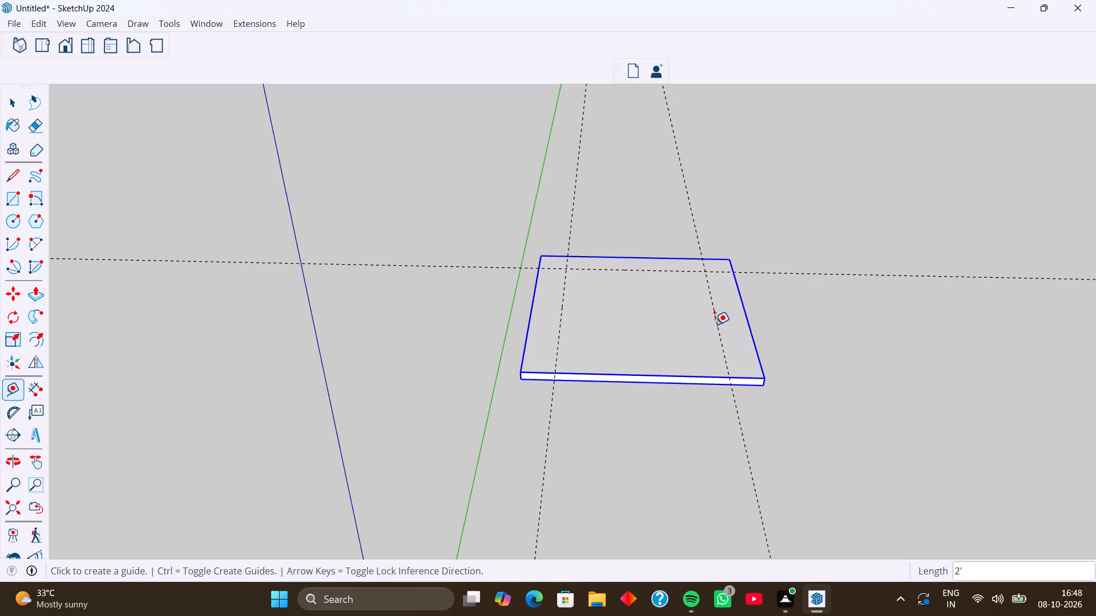
# Place a guide line 3'6" inside the slab's front edge.
pyautogui.click(586, 371)
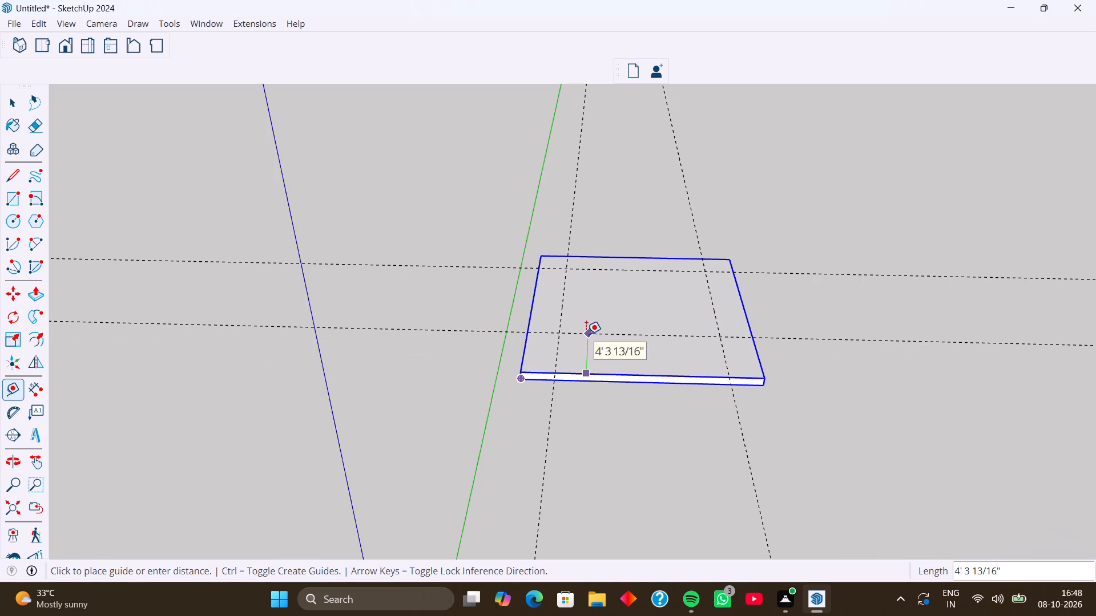
pyautogui.write("3'")
pyautogui.press('Return')
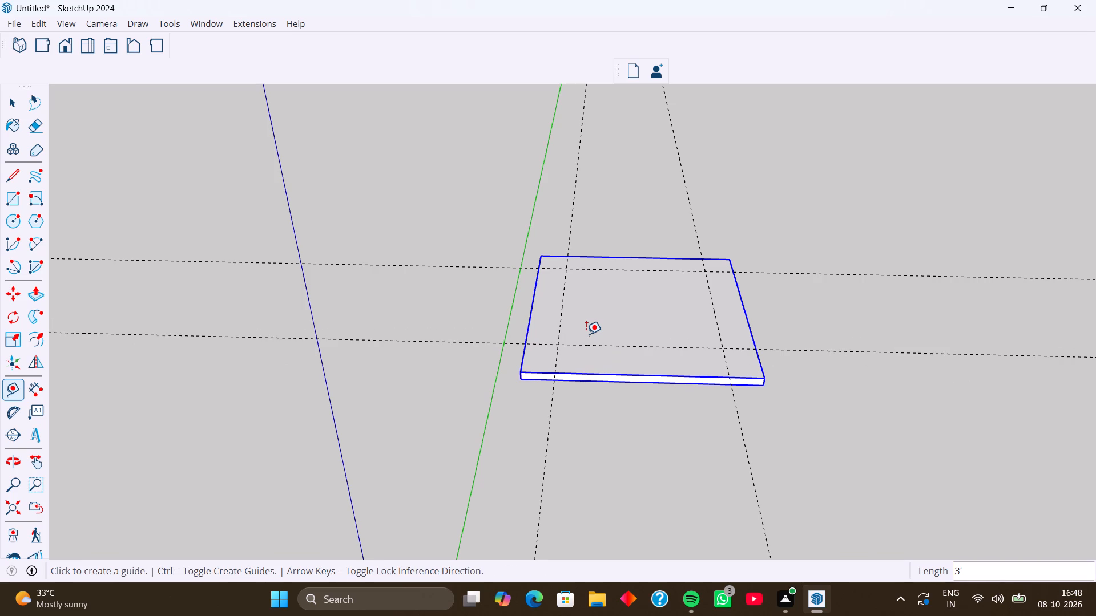
pyautogui.write("3'6")
pyautogui.press('Return')
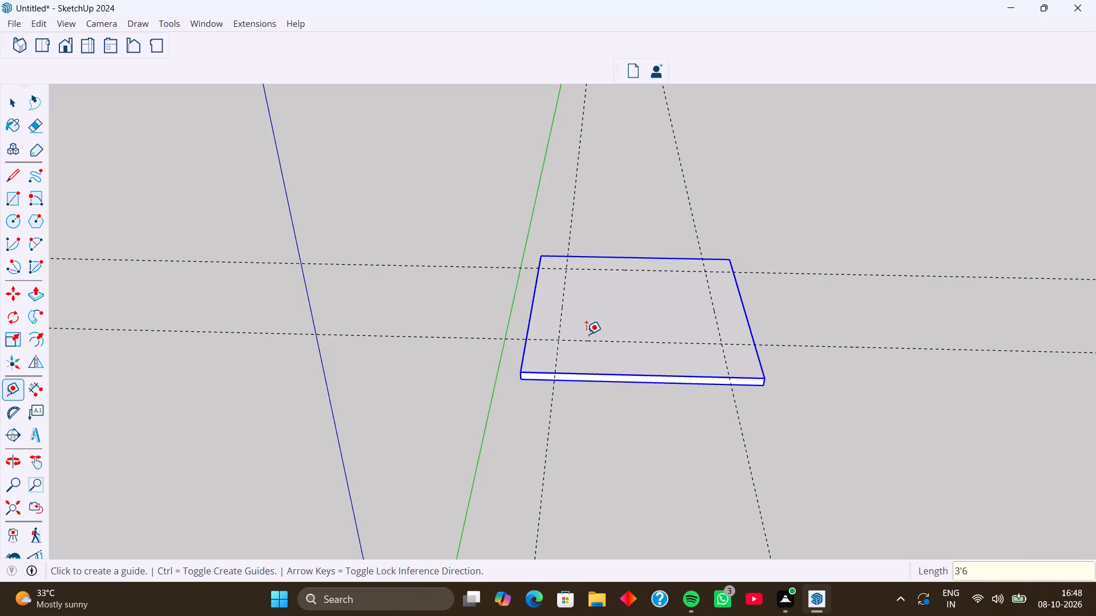
# Draw a 2' by 11'6" rectangle on the slab along the side nearest the green axis, from the back corner to the guide intersection.
pyautogui.press('r')
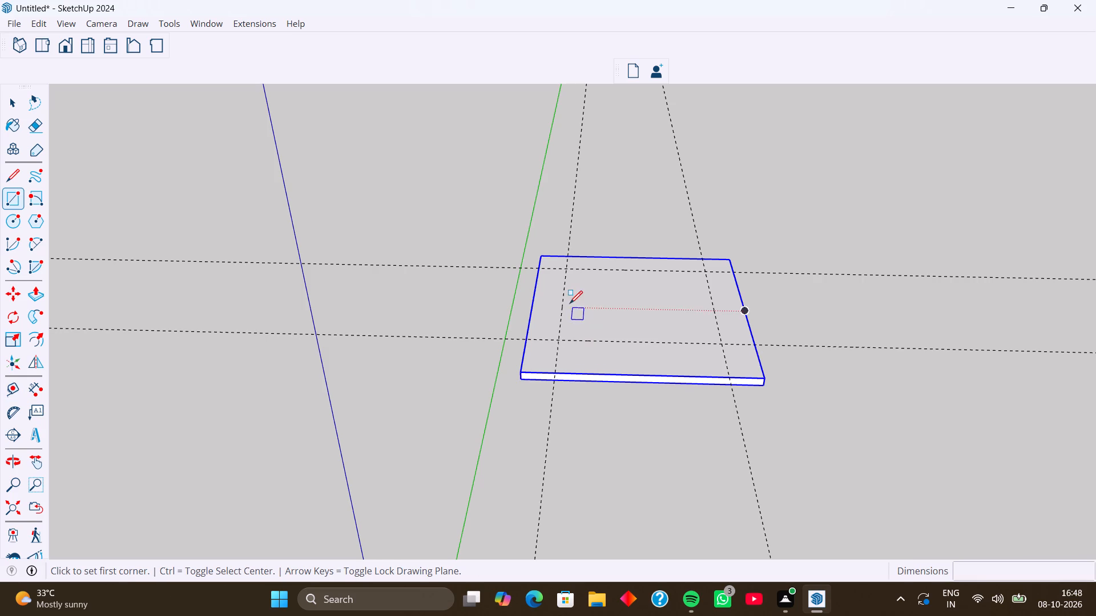
pyautogui.click(542, 256)
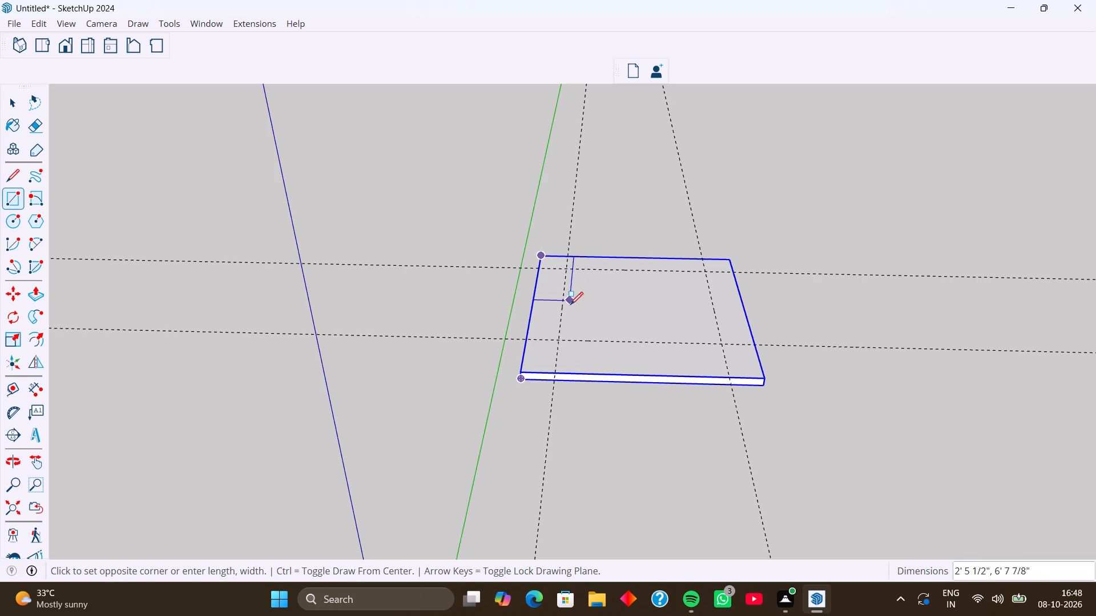
pyautogui.click(561, 340)
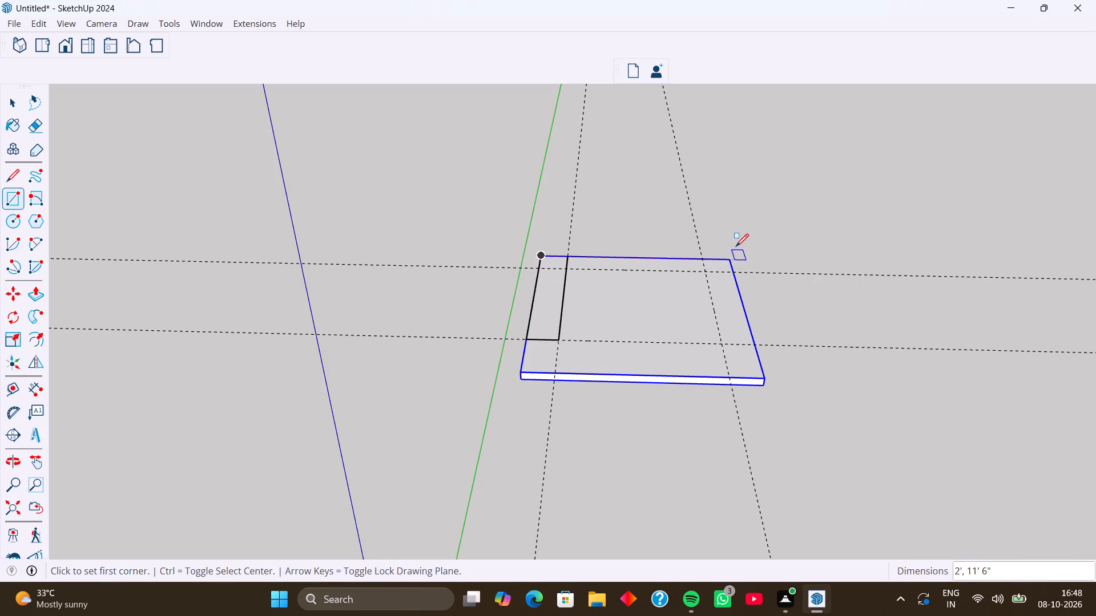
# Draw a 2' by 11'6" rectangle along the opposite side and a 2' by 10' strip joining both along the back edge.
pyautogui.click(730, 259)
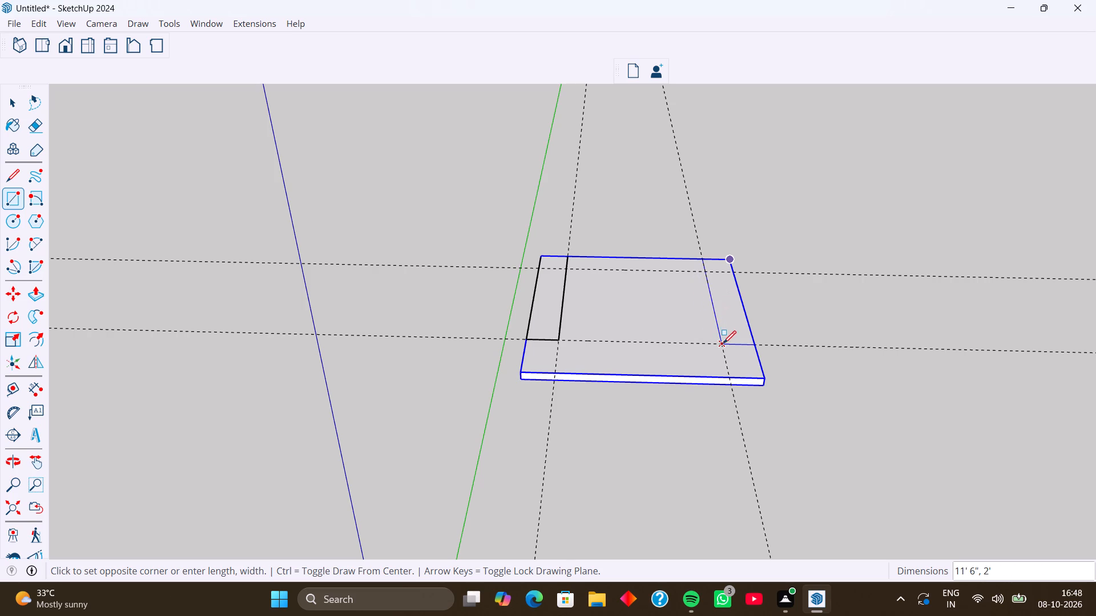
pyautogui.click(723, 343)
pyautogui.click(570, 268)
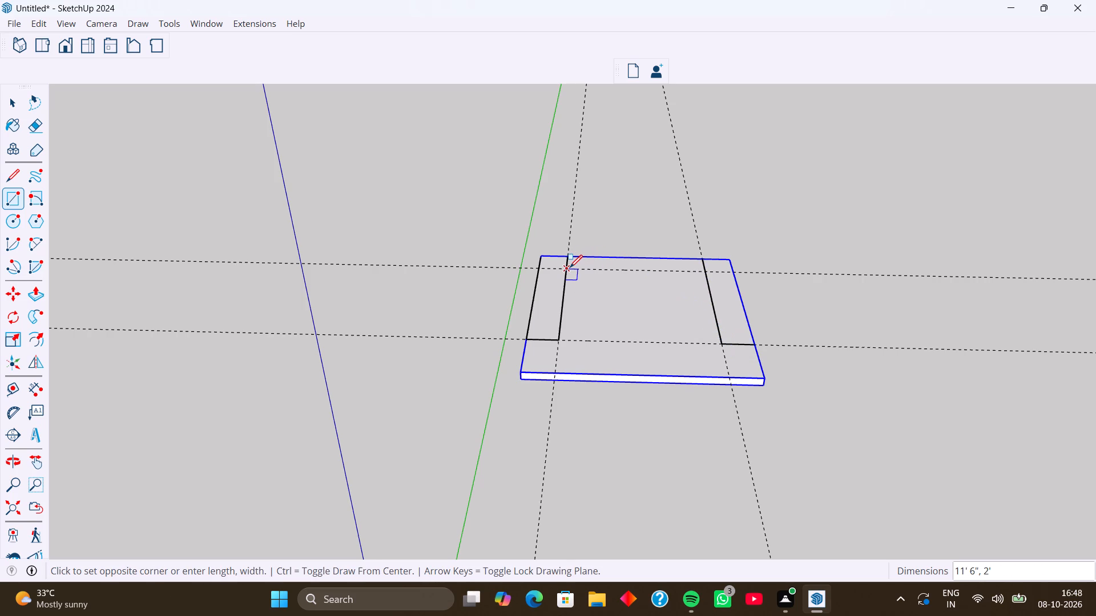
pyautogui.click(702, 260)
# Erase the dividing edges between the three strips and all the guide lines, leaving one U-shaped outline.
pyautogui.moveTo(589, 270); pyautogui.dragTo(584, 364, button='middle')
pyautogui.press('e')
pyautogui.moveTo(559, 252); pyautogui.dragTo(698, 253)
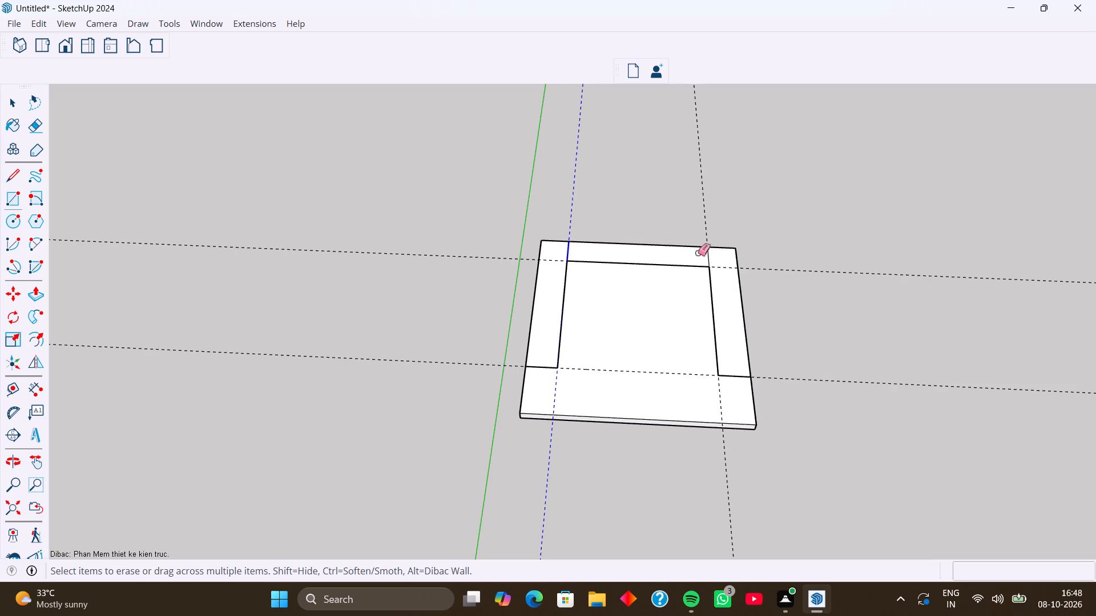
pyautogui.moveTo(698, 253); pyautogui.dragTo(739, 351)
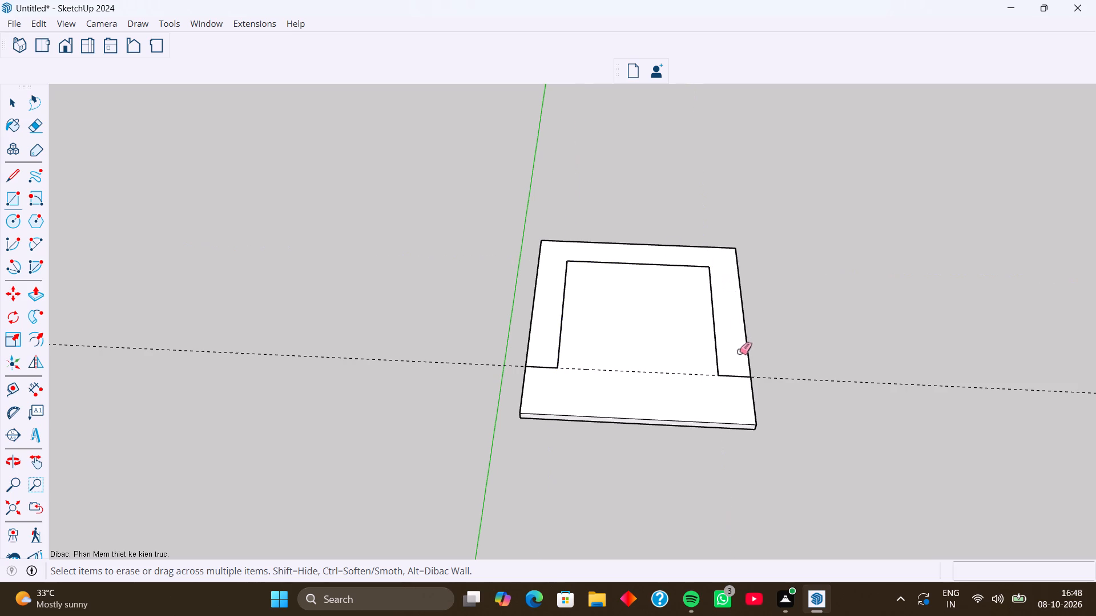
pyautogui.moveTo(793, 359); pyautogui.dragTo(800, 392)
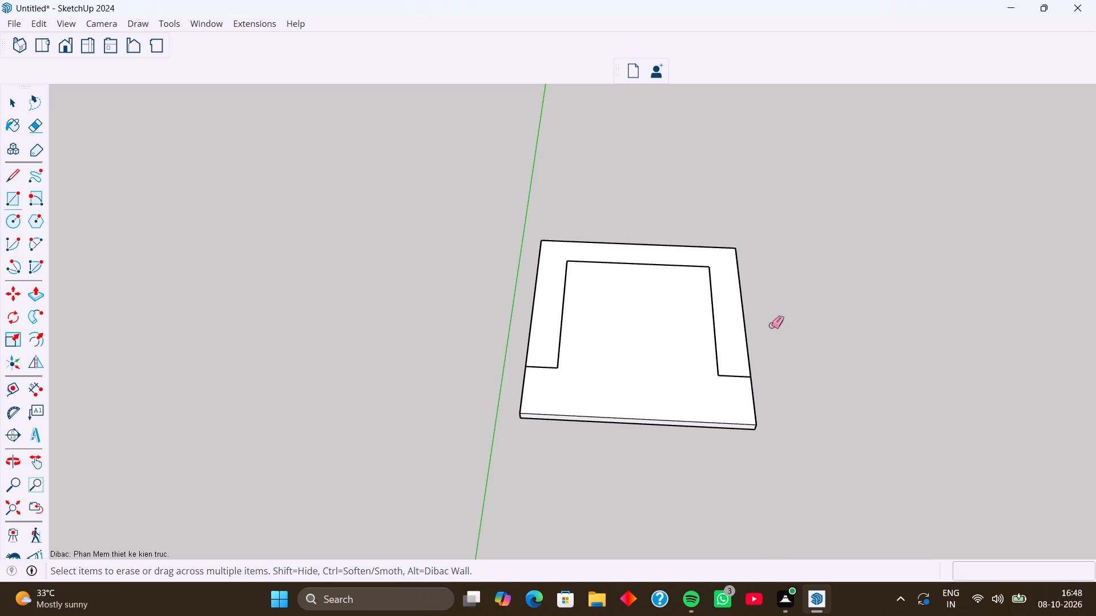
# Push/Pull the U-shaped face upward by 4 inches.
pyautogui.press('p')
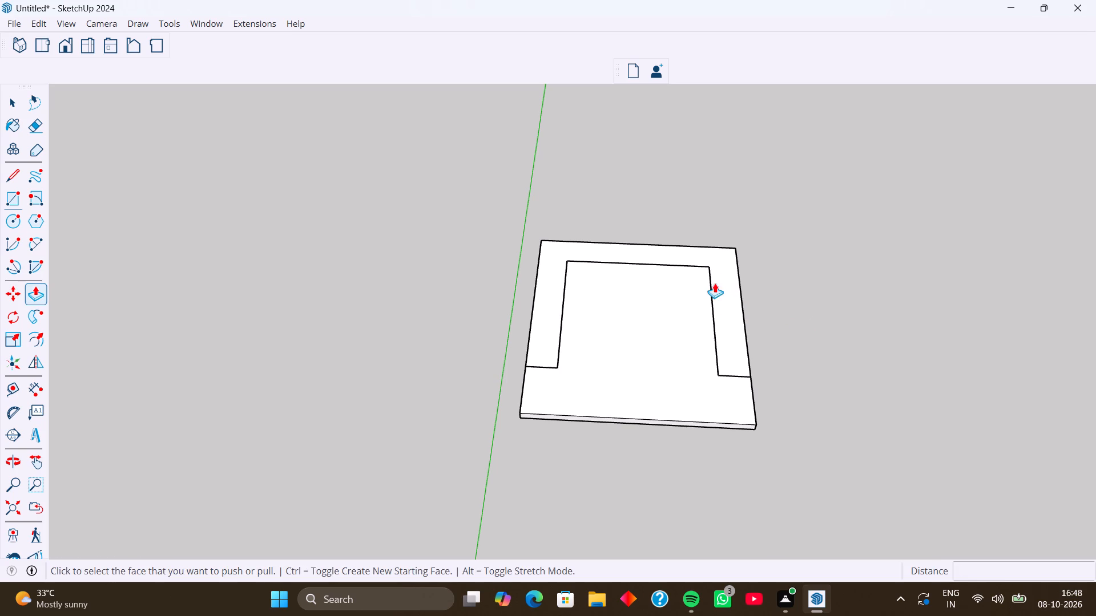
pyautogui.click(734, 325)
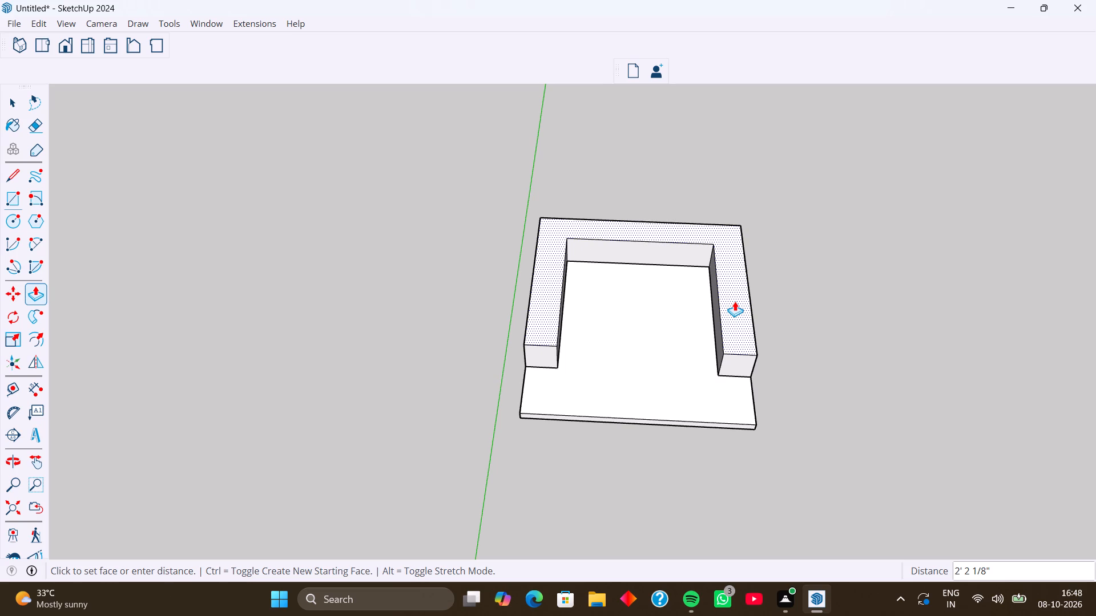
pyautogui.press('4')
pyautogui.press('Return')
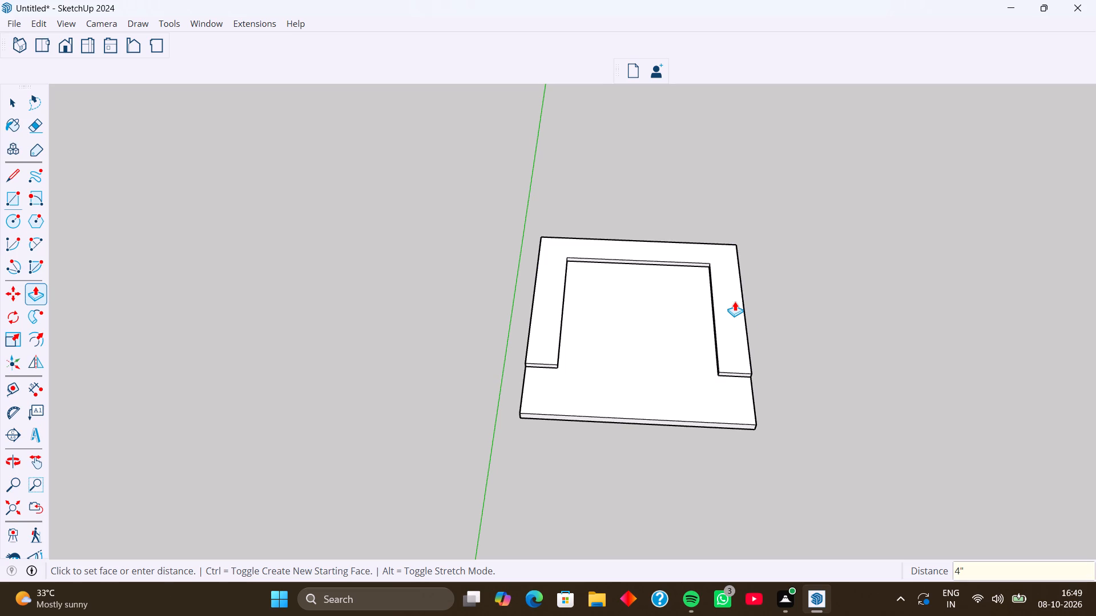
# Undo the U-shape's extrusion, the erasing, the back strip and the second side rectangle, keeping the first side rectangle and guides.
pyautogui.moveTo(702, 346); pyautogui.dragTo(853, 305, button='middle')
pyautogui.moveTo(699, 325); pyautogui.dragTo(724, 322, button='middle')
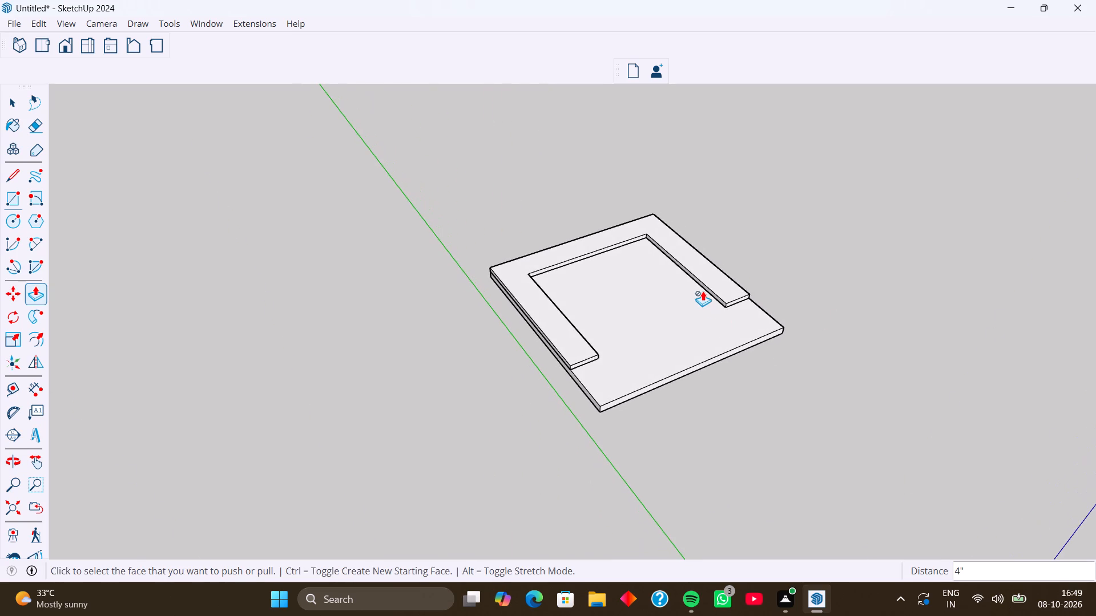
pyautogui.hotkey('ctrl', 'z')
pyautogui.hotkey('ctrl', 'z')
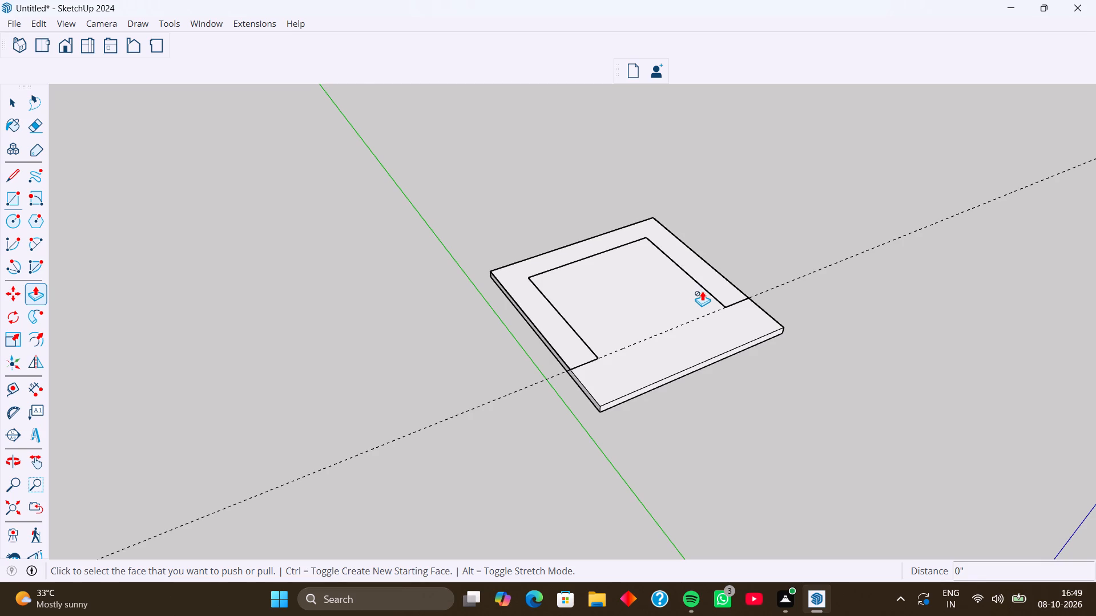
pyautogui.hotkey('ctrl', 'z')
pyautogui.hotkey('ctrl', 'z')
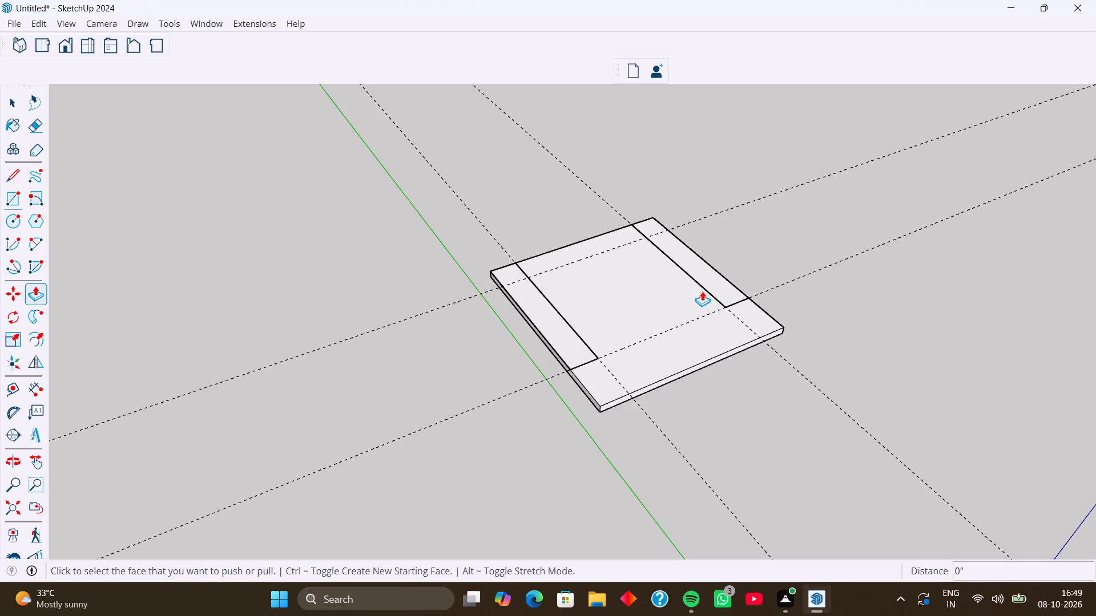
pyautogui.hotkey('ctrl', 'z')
# Draw a 2' by 12' rectangle along the back edge and a full-length 2' by 15' rectangle along the side farthest from the green axis.
pyautogui.press('r')
pyautogui.scroll(6, 527, 262)
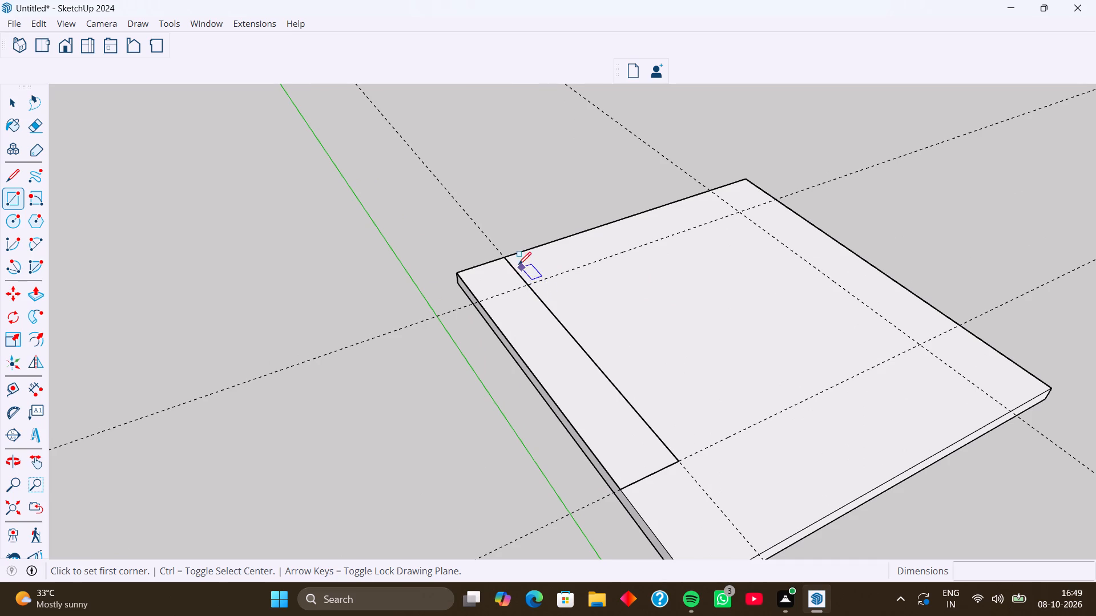
pyautogui.click(506, 254)
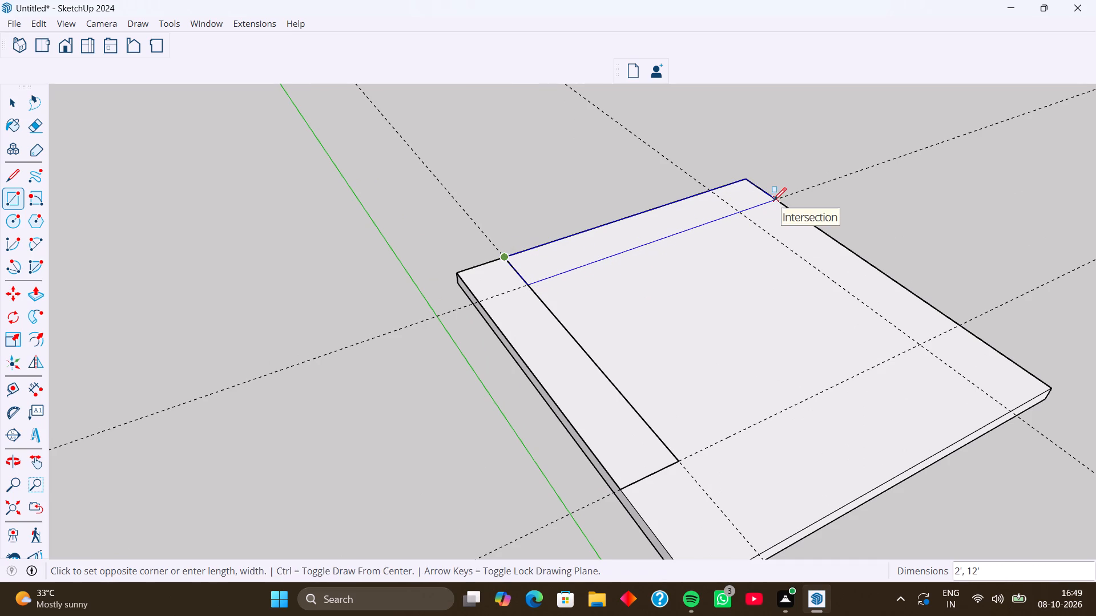
pyautogui.click(773, 200)
pyautogui.click(747, 177)
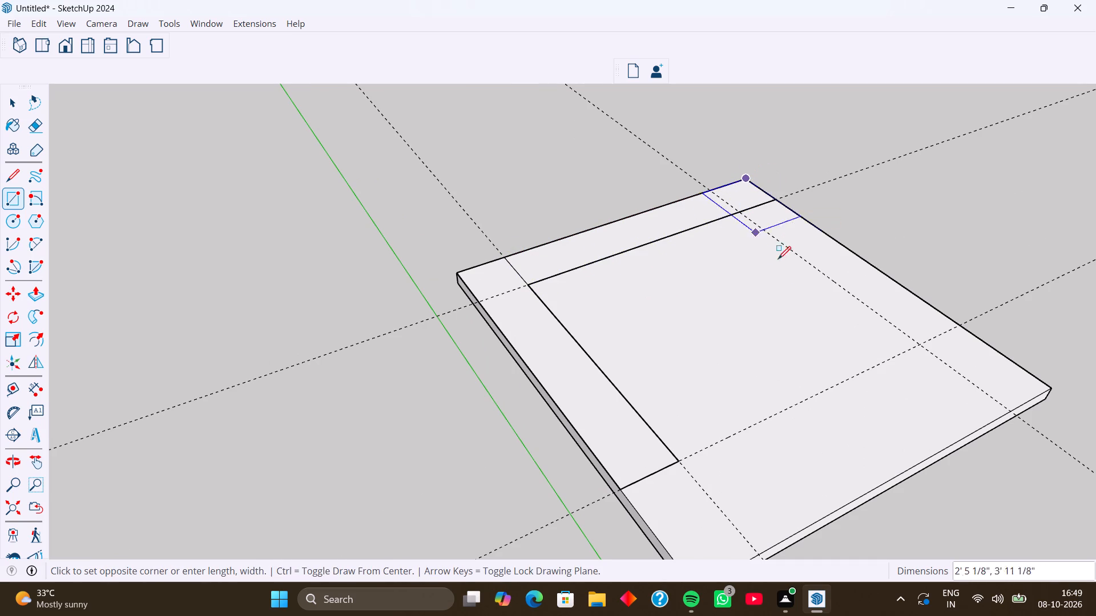
pyautogui.click(1009, 410)
# Erase the dividing edges at the two back corners and all the guide lines, merging the strips into one border face.
pyautogui.moveTo(875, 304); pyautogui.dragTo(792, 303, button='middle')
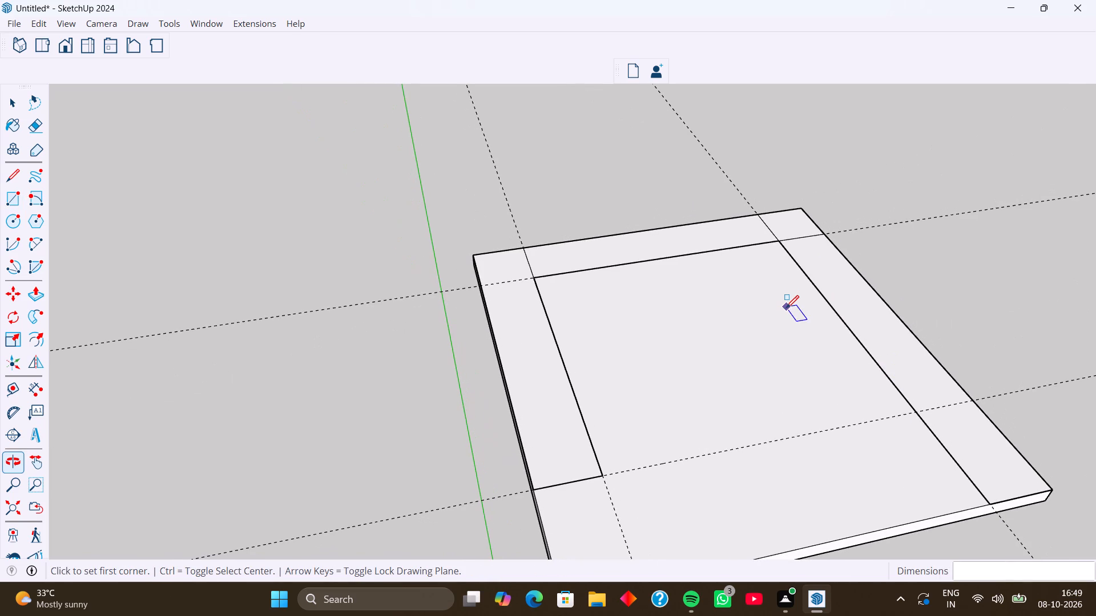
pyautogui.press('e')
pyautogui.moveTo(516, 269); pyautogui.dragTo(541, 262)
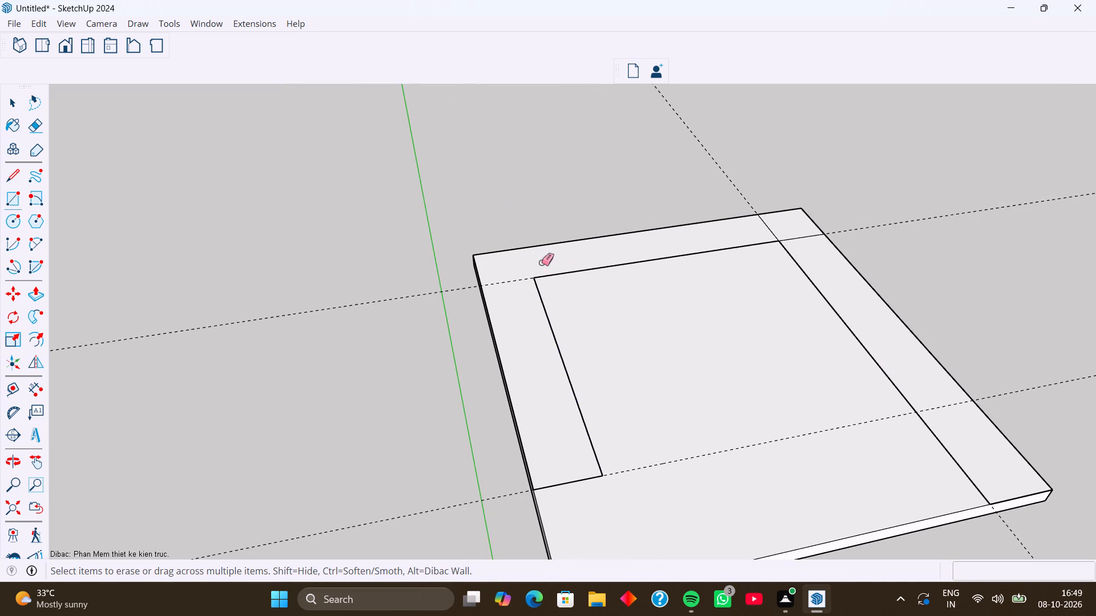
pyautogui.moveTo(757, 225); pyautogui.dragTo(807, 256)
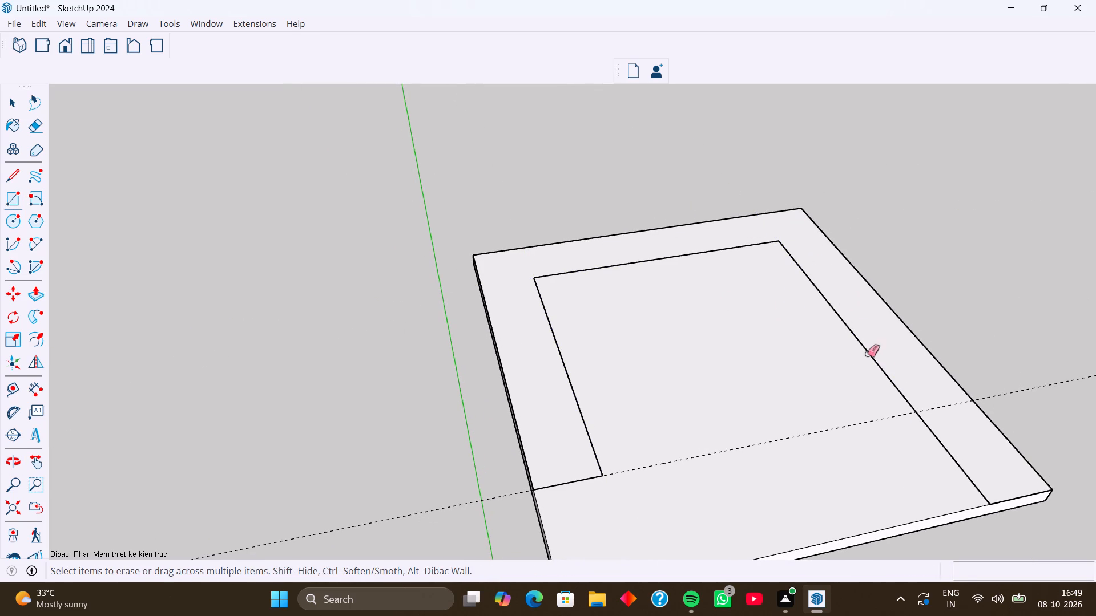
pyautogui.moveTo(937, 396); pyautogui.dragTo(947, 422)
# Push/Pull the merged border face upward by 4 inches along the slab's three sides.
pyautogui.scroll(-7, 686, 276)
pyautogui.moveTo(709, 364); pyautogui.dragTo(700, 370, button='middle')
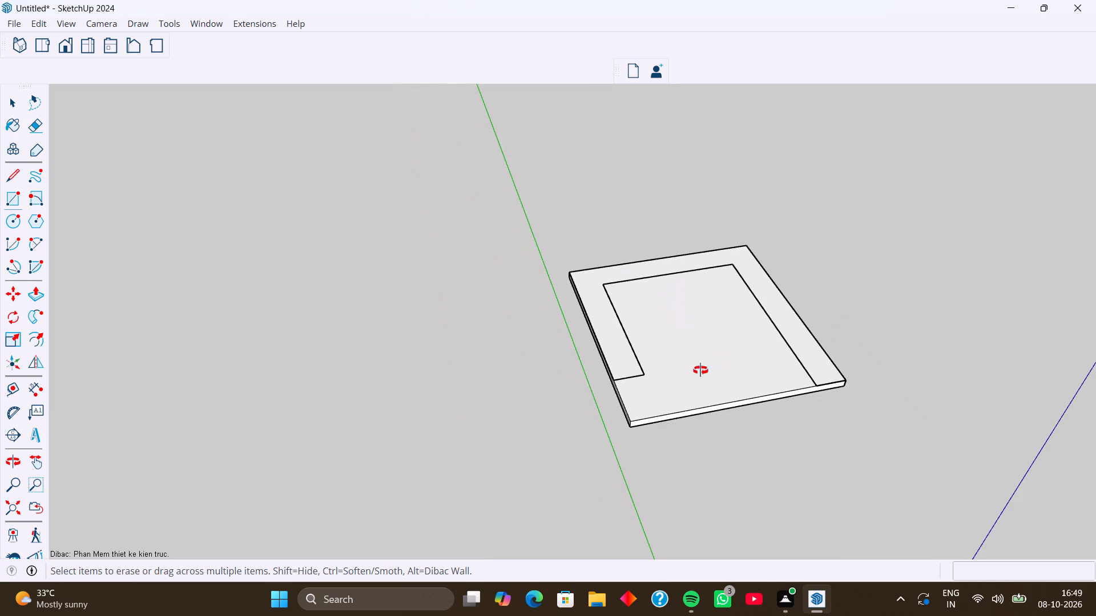
pyautogui.moveTo(700, 370); pyautogui.dragTo(676, 386, button='middle')
pyautogui.scroll(-1, 686, 382)
pyautogui.moveTo(771, 346); pyautogui.dragTo(710, 355, button='middle')
pyautogui.moveTo(746, 348); pyautogui.dragTo(663, 355, button='middle')
pyautogui.moveTo(727, 371); pyautogui.dragTo(706, 379, button='middle')
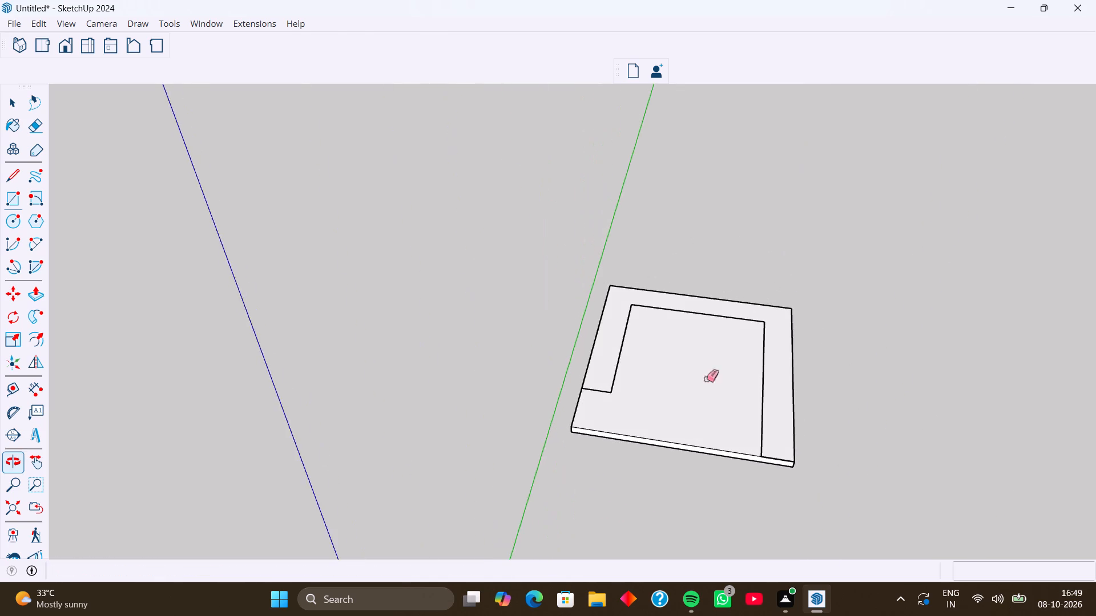
pyautogui.moveTo(706, 379); pyautogui.dragTo(685, 369, button='middle')
pyautogui.scroll(4, 767, 407)
pyautogui.press('p')
pyautogui.click(779, 406)
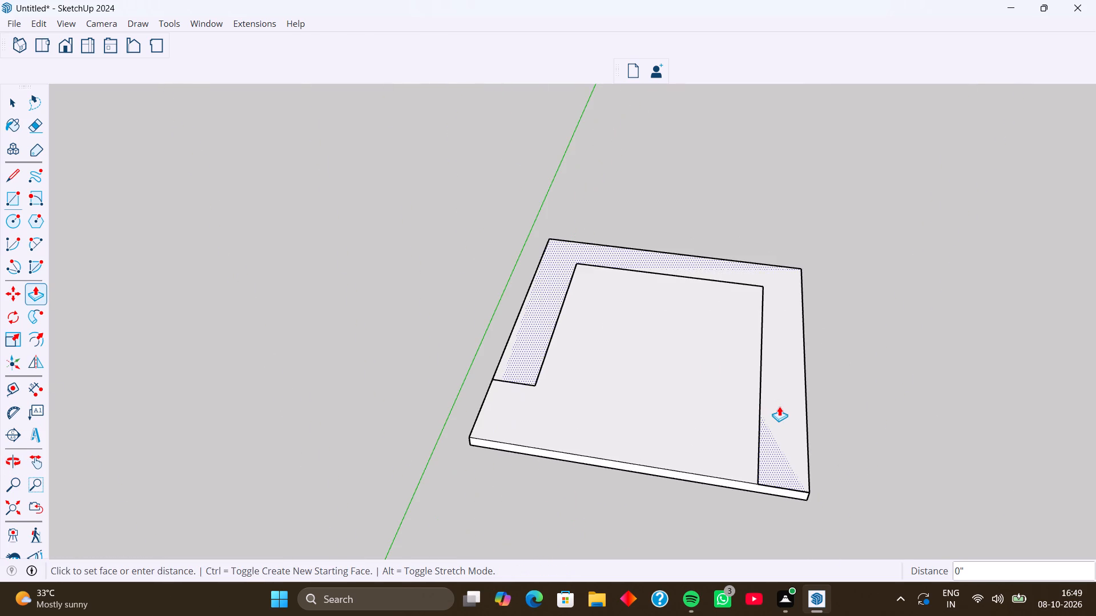
pyautogui.press('4')
pyautogui.press('Return')
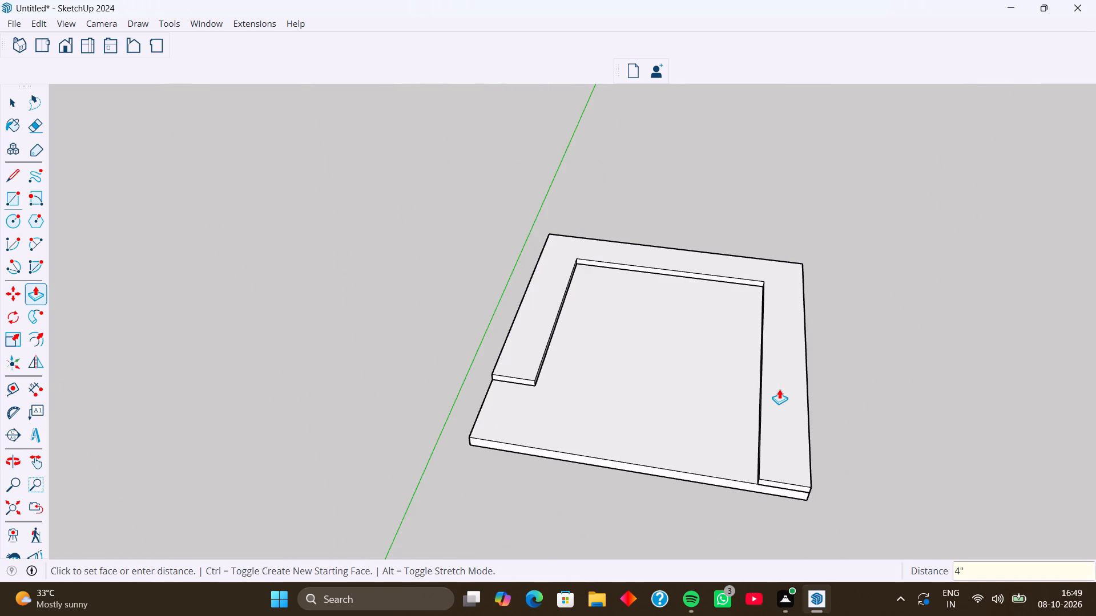
# Push/Pull the raised border's three inner vertical faces 4 inches into the border, narrowing both side strips and the back strip.
pyautogui.press('space')
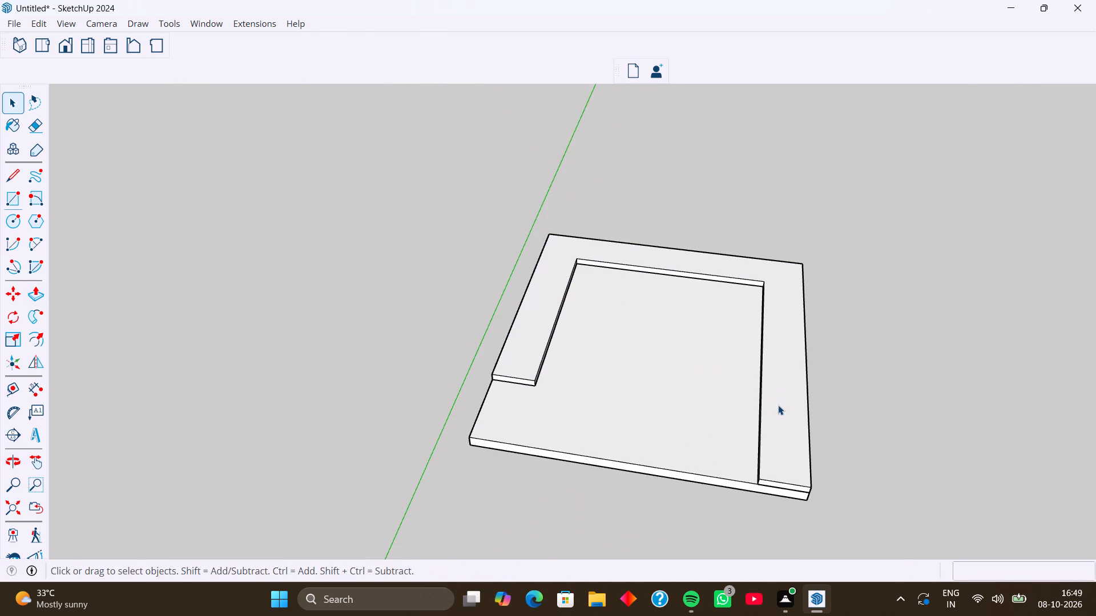
pyautogui.press('p')
pyautogui.moveTo(785, 427); pyautogui.dragTo(849, 402, button='middle')
pyautogui.scroll(9, 760, 416)
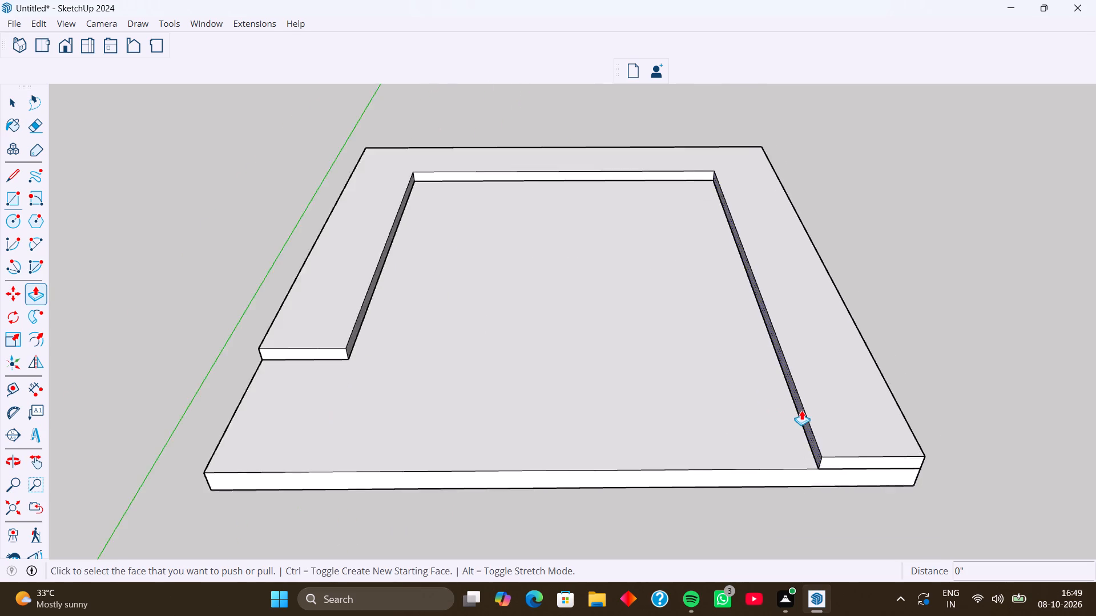
pyautogui.scroll(3, 801, 410)
pyautogui.click(804, 419)
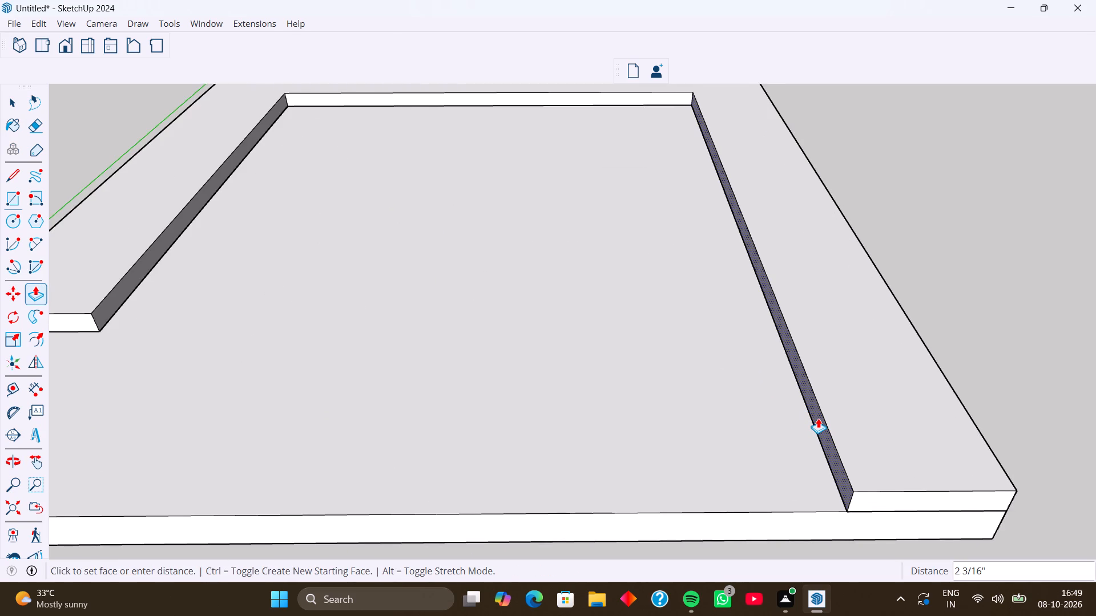
pyautogui.press('4')
pyautogui.press('Return')
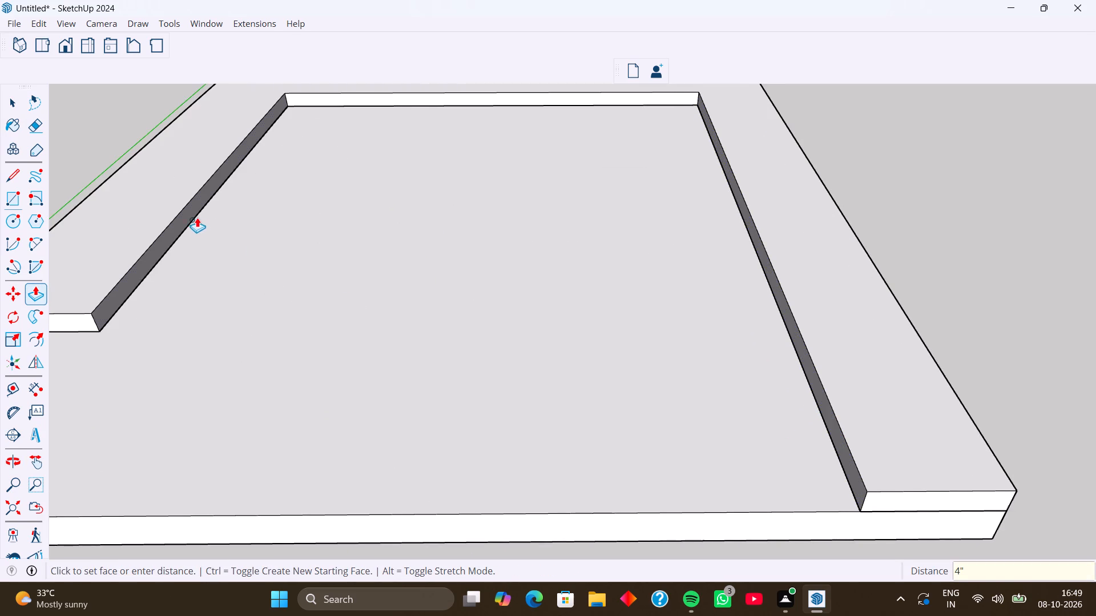
pyautogui.doubleClick(174, 226)
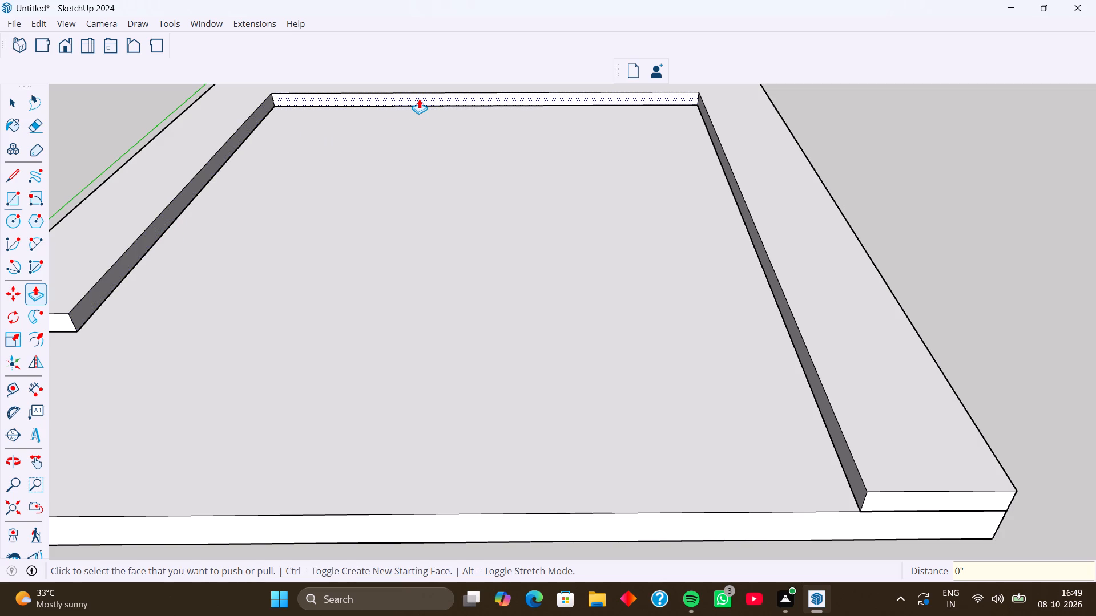
pyautogui.doubleClick(421, 99)
pyautogui.scroll(-8, 428, 116)
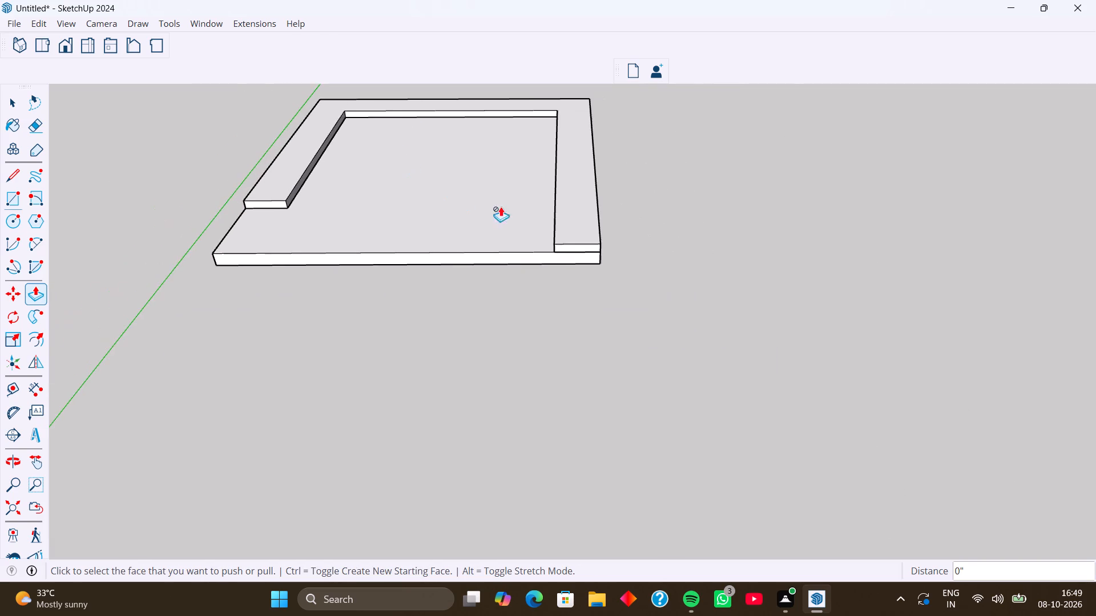
pyautogui.moveTo(552, 199); pyautogui.dragTo(618, 216, button='middle')
pyautogui.press('space')
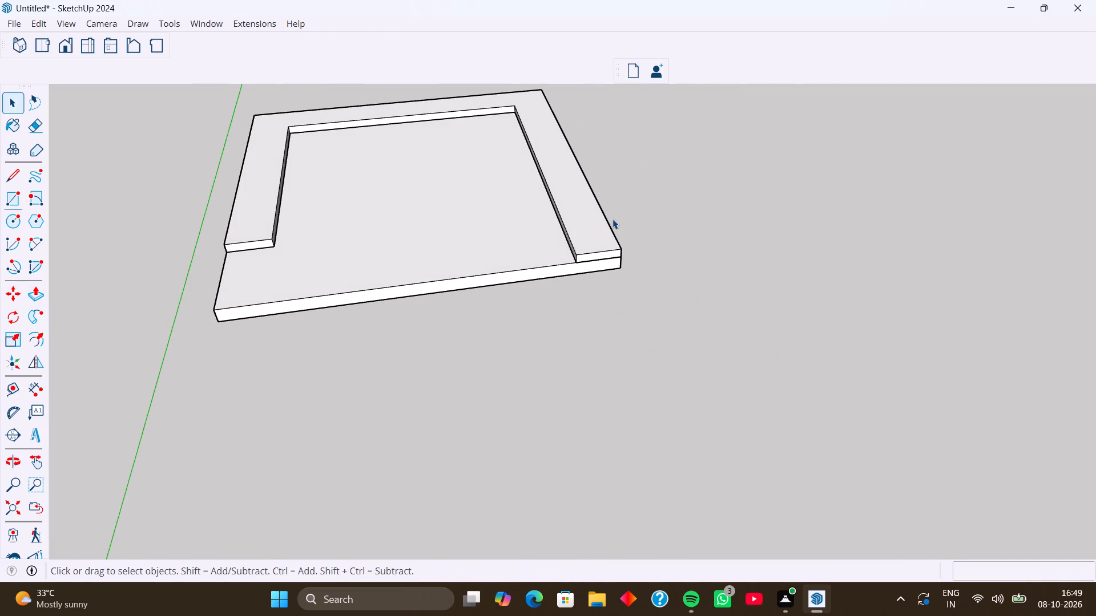
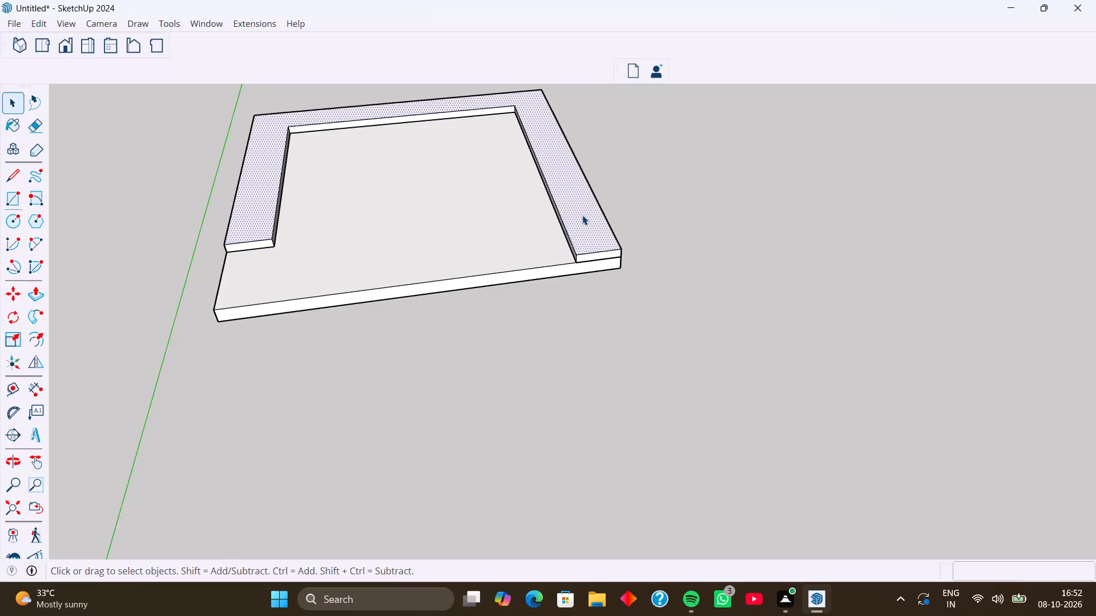
# Make the whole raised border, with all its connected faces and edges, into its own group on the slab.
pyautogui.doubleClick(582, 215)
pyautogui.click(582, 215)
pyautogui.doubleClick(582, 215)
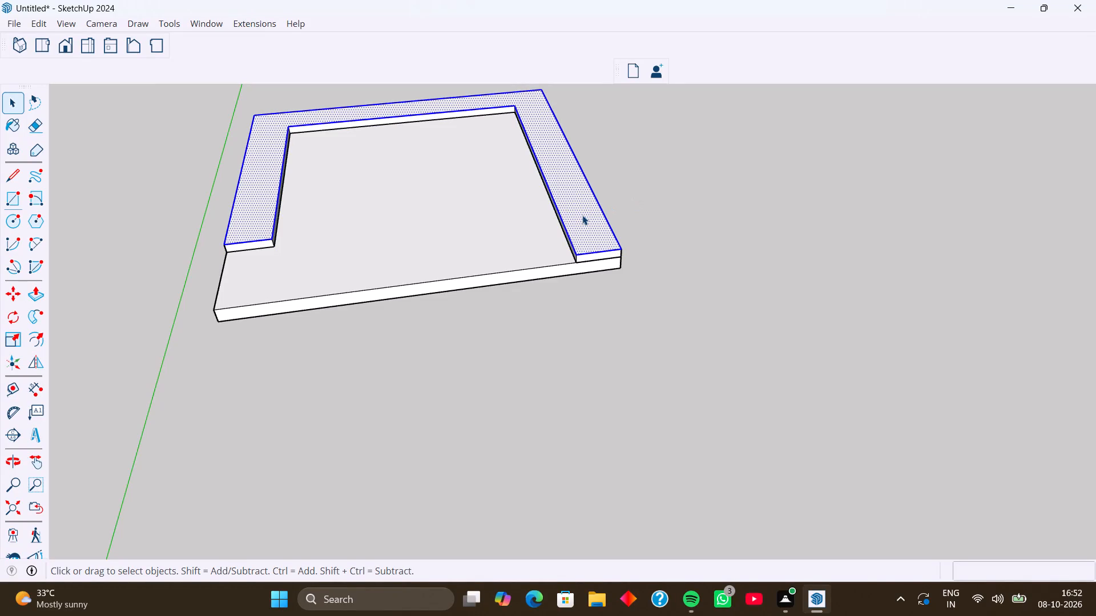
pyautogui.tripleClick(582, 215)
pyautogui.tripleClick(582, 215)
pyautogui.click(582, 215)
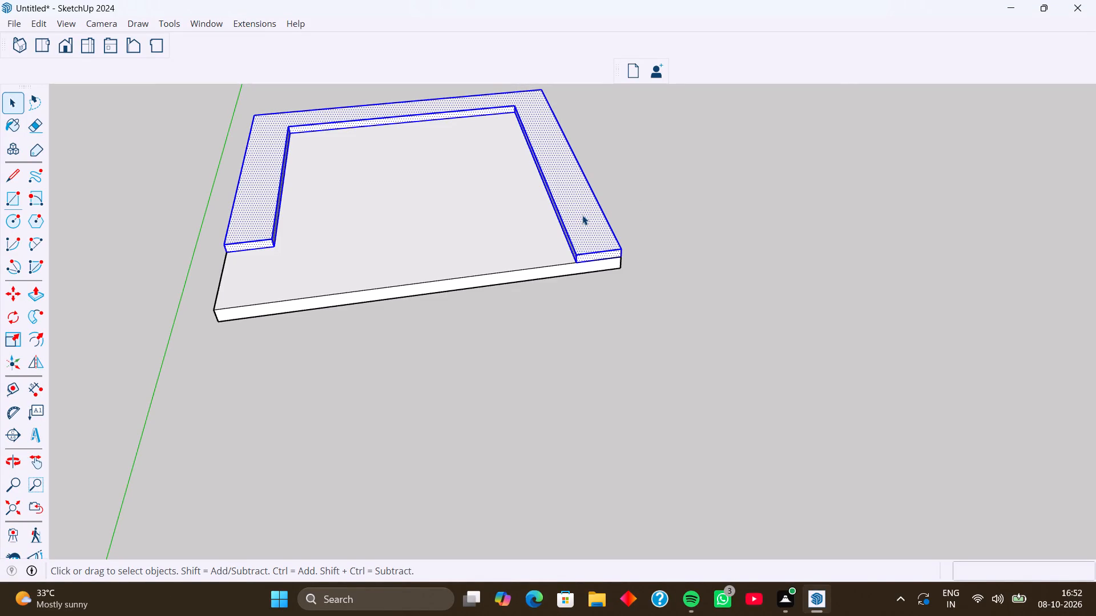
pyautogui.rightClick(582, 215)
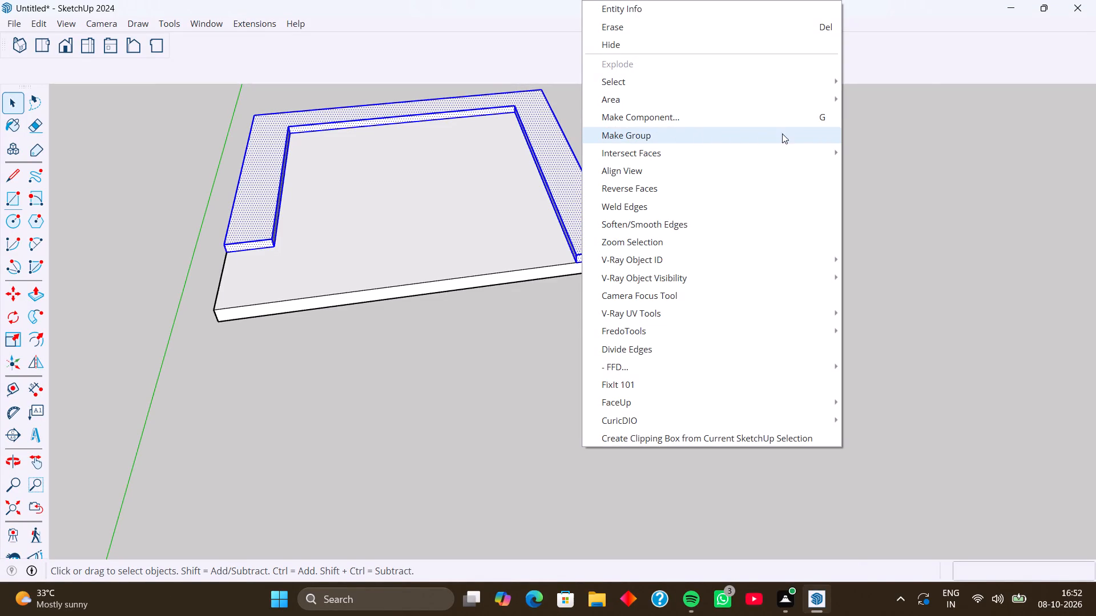
pyautogui.click(801, 133)
pyautogui.click(374, 341)
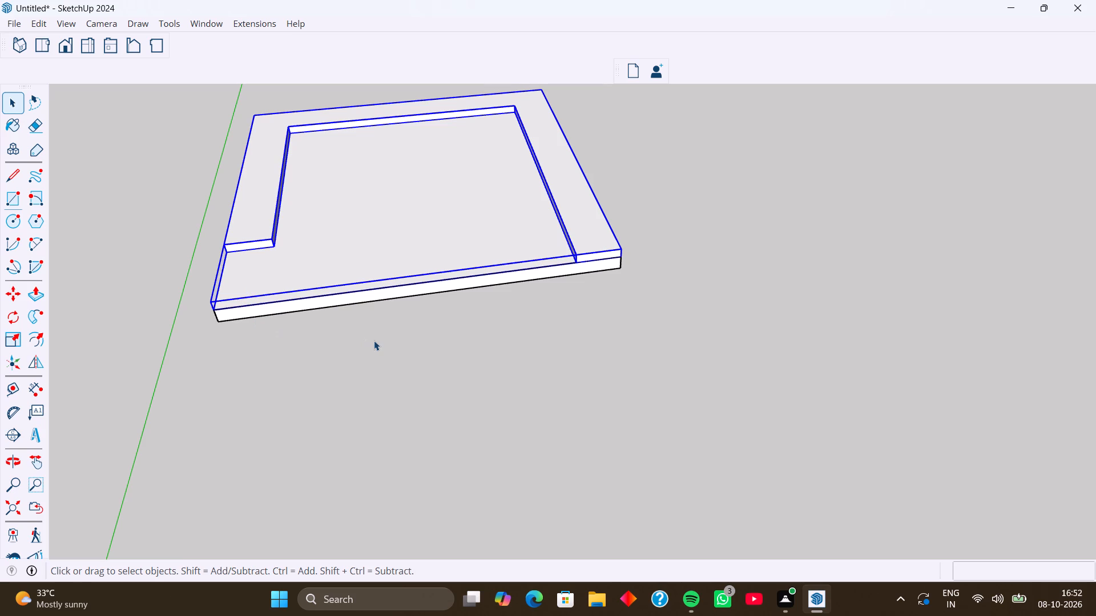
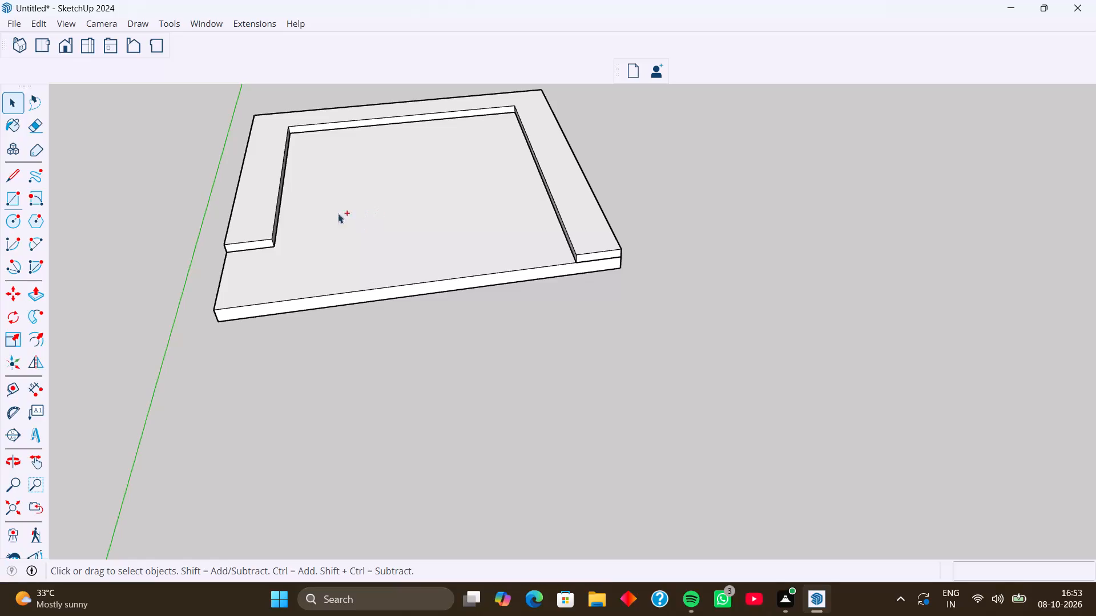
# Undo the recent border edits back to the flat border face with its wider side and back strips.
pyautogui.hotkey('ctrl', 'z')
pyautogui.hotkey('ctrl', 'z')
pyautogui.hotkey('ctrl', 'z')
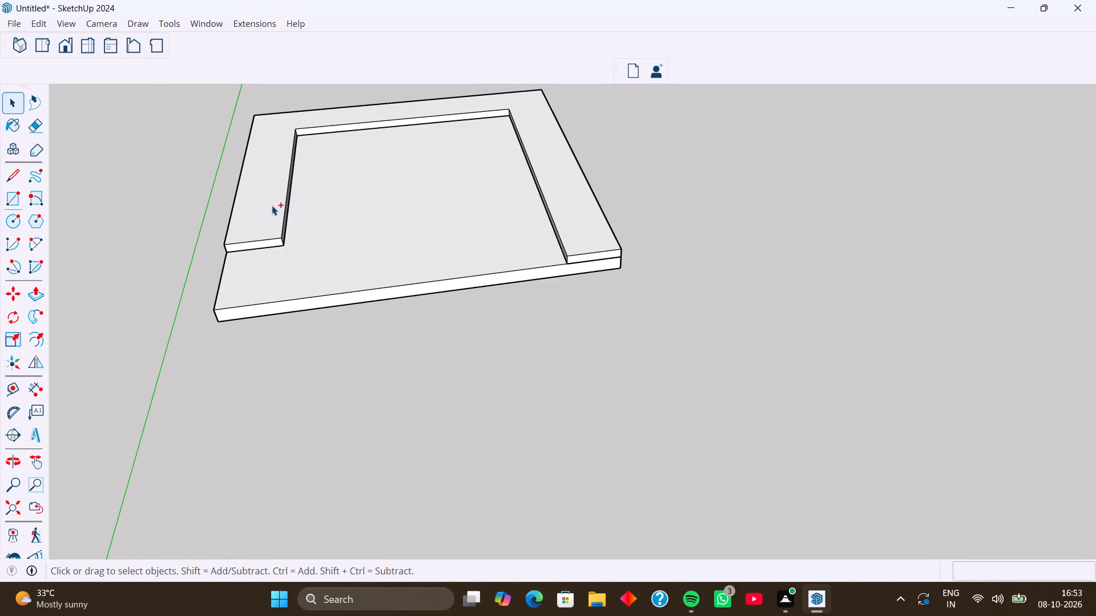
pyautogui.hotkey('ctrl', 'z')
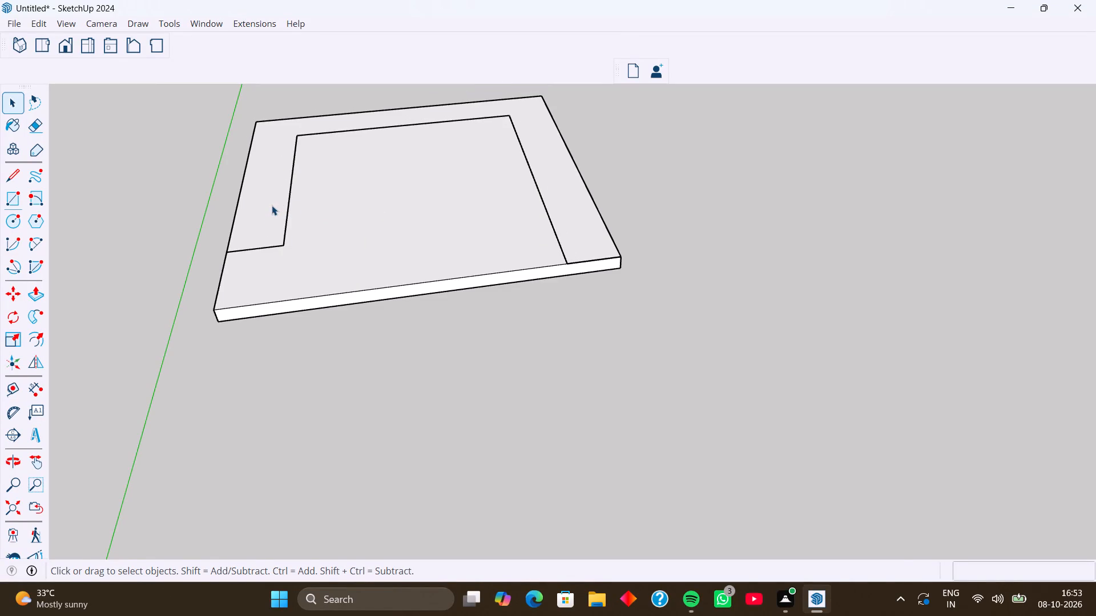
# Push/Pull the U-shaped border face on the slab up 4 inches.
pyautogui.press('p')
pyautogui.click(272, 214)
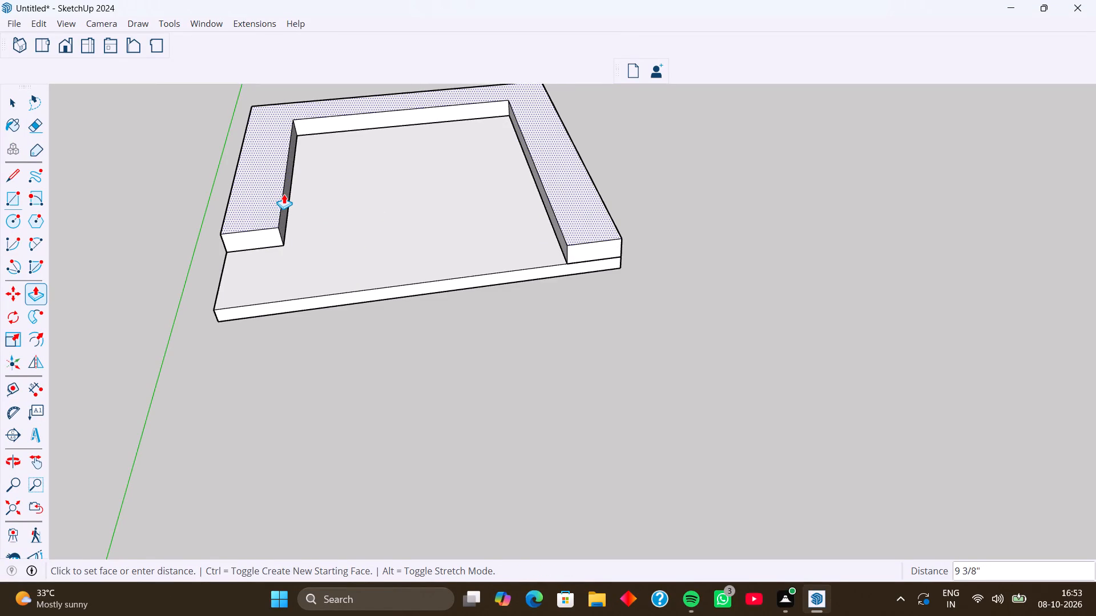
pyautogui.press('4')
pyautogui.press('Return')
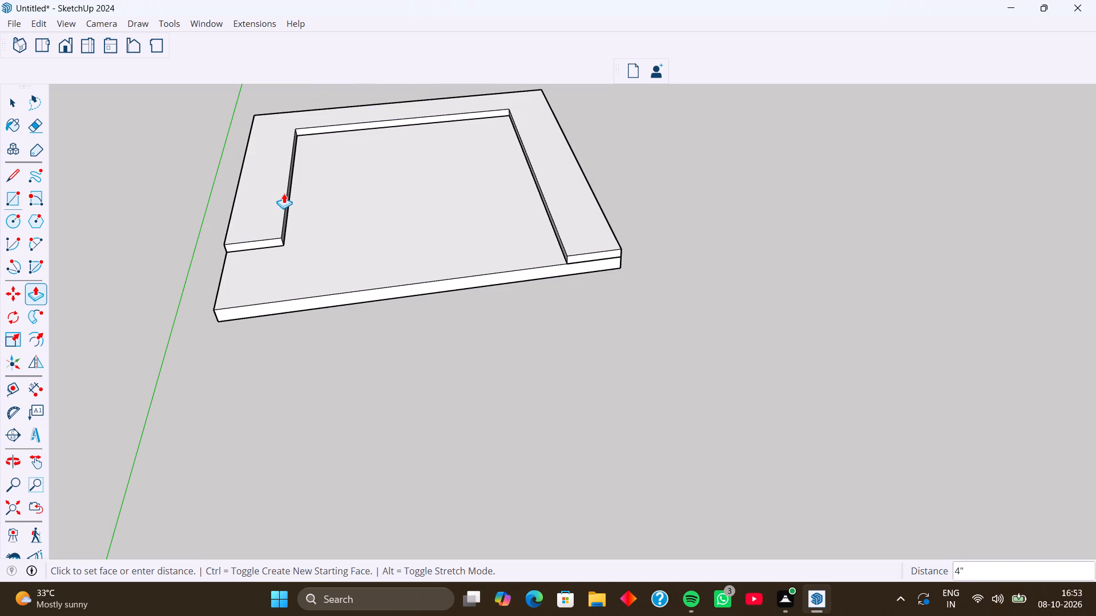
pyautogui.press('space')
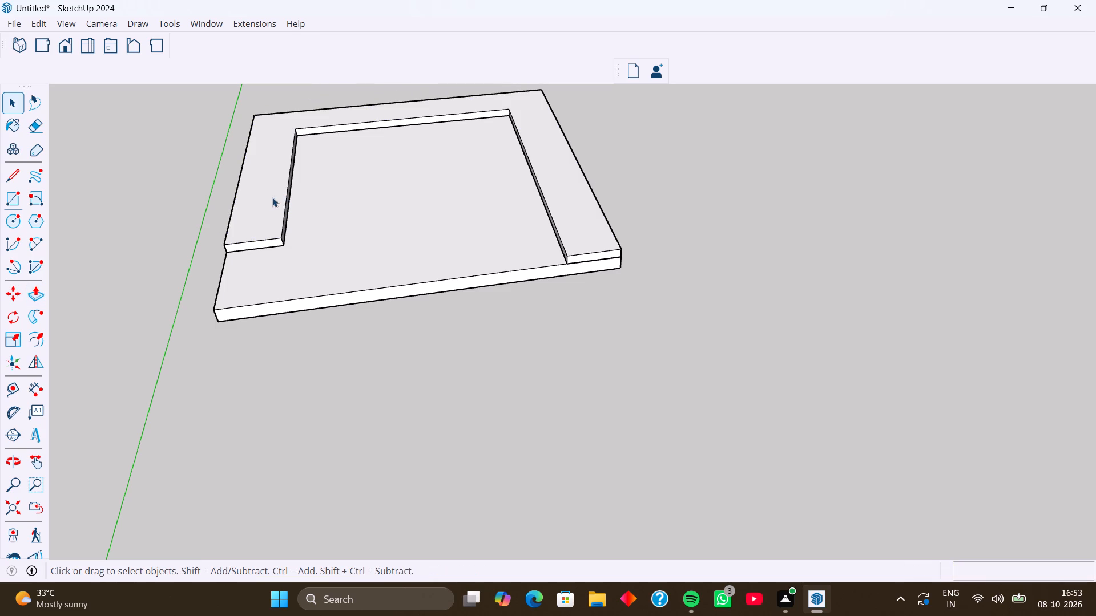
# Make the whole raised U-shaped border, with its connected faces and edges, into a group.
pyautogui.tripleClick(269, 194)
pyautogui.tripleClick(269, 194)
pyautogui.click(269, 194)
pyautogui.rightClick(269, 194)
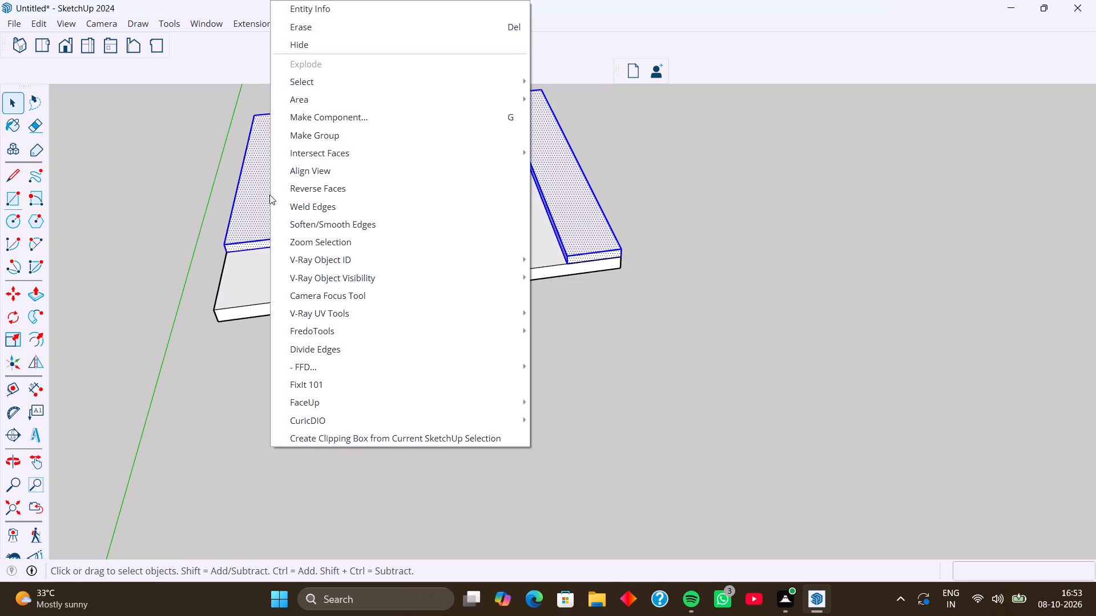
pyautogui.click(356, 137)
# Copy the top face from inside the border group and paste it in place outside the group.
pyautogui.click(279, 165)
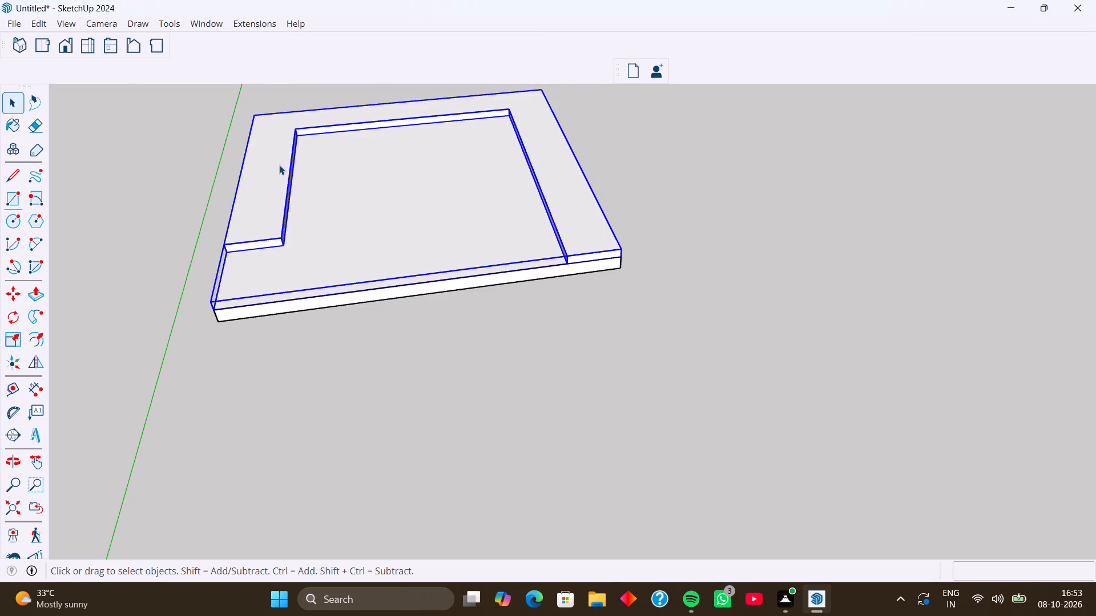
pyautogui.click(279, 165)
pyautogui.click(279, 165)
pyautogui.click(279, 165)
pyautogui.click(273, 165)
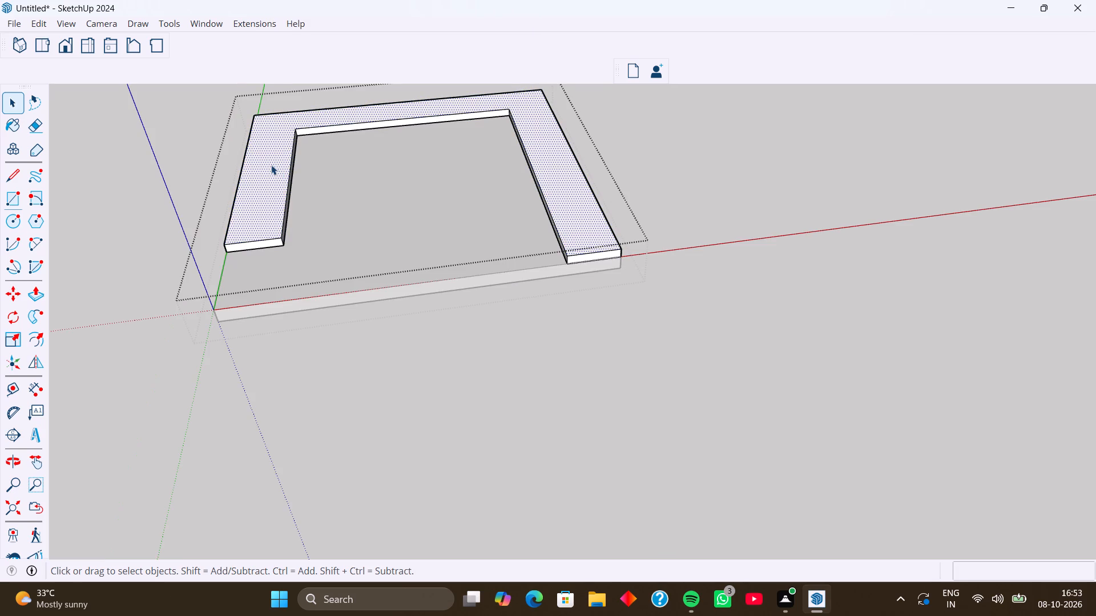
pyautogui.hotkey('ctrl', 'c')
pyautogui.click(175, 159)
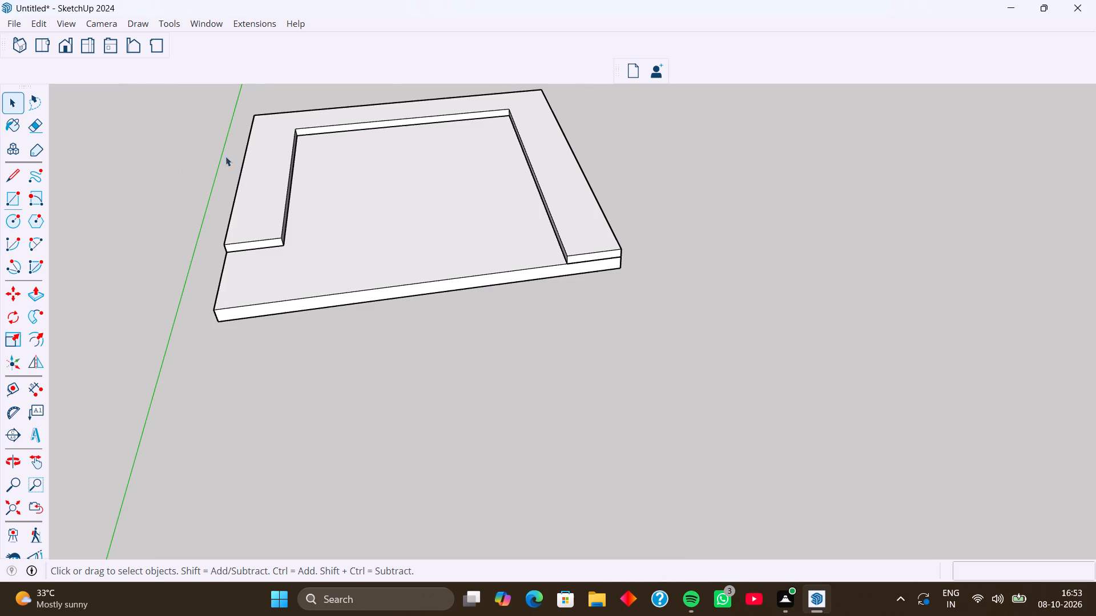
pyautogui.click(45, 23)
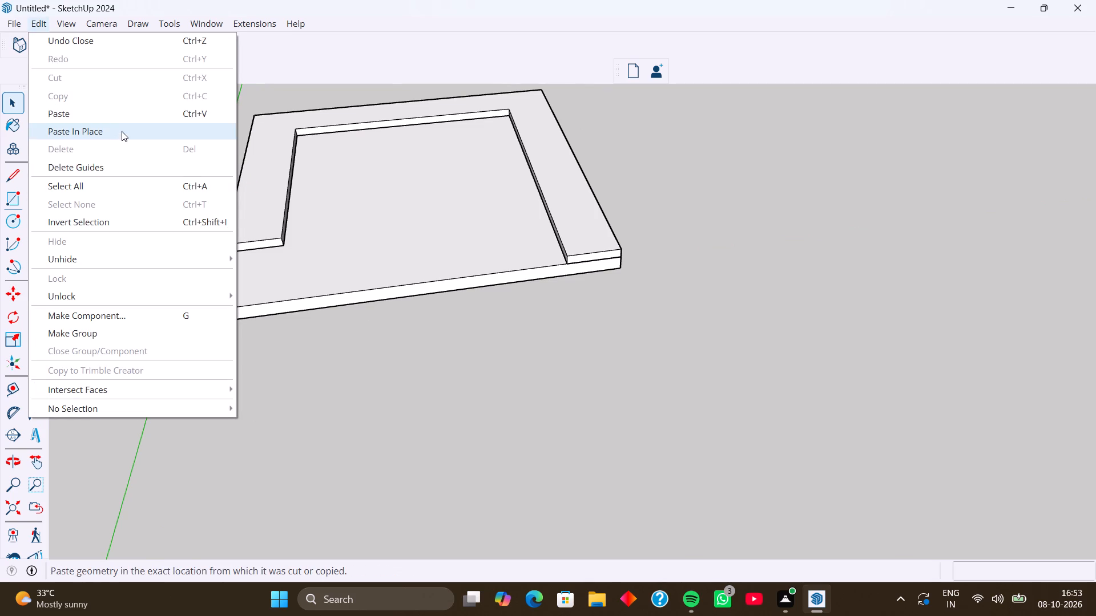
pyautogui.click(122, 131)
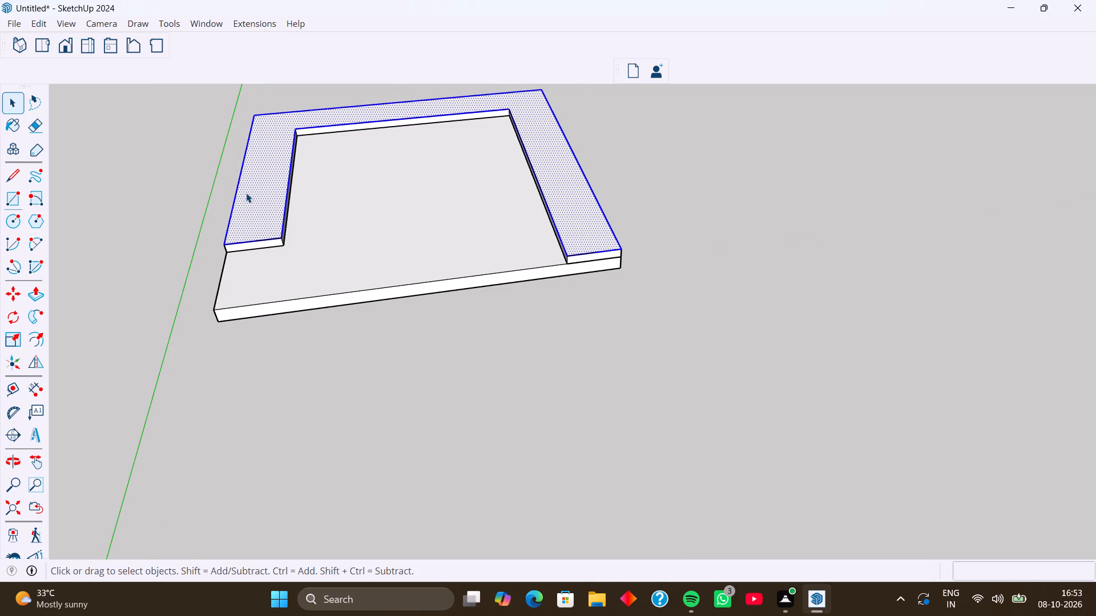
# Push/Pull the pasted U-shaped face up 2' 4" to form the upper block.
pyautogui.press('p')
pyautogui.click(256, 198)
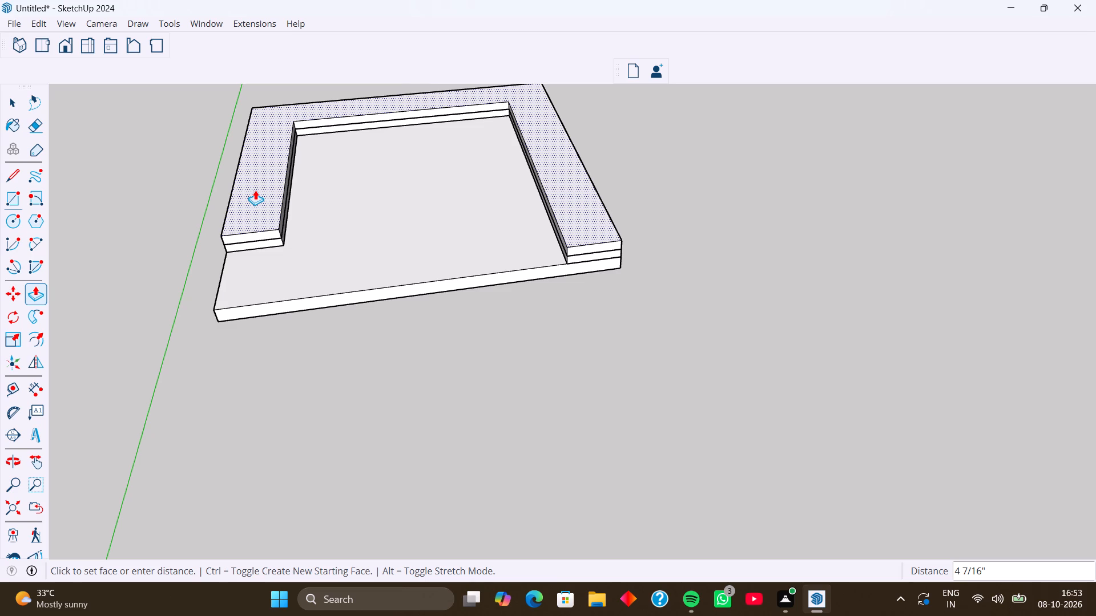
pyautogui.write("2'")
pyautogui.press('4')
pyautogui.press('Return')
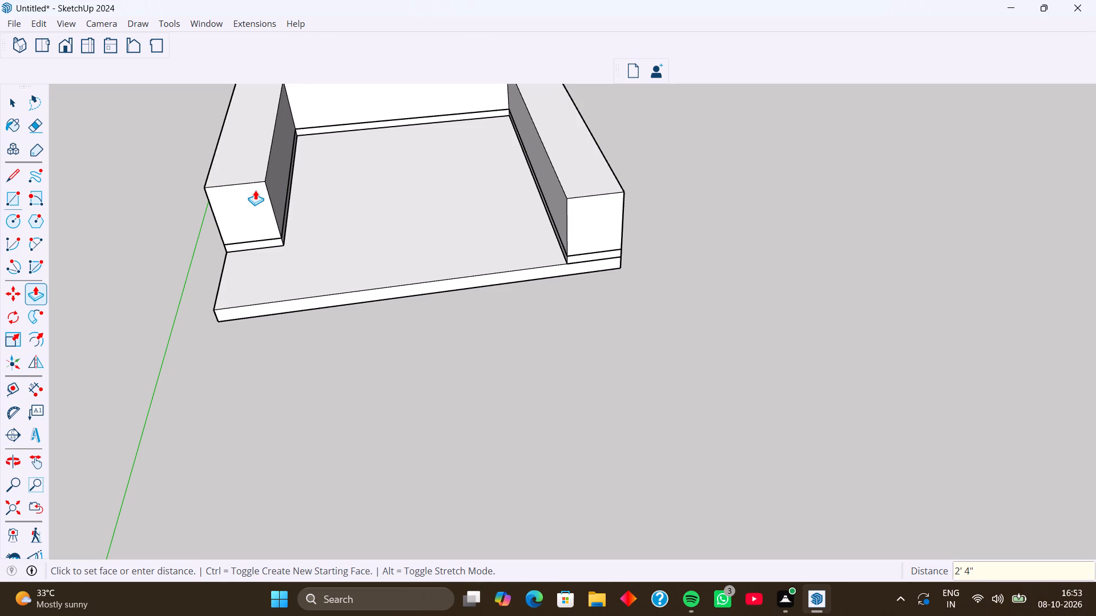
# Push the upper block's left, back and right inner faces in by 1 inch, leaving the base protruding.
pyautogui.scroll(-2, 255, 208)
pyautogui.keyDown('shift'); pyautogui.moveTo(271, 238); pyautogui.dragTo(262, 328, button='middle'); pyautogui.keyUp('shift')
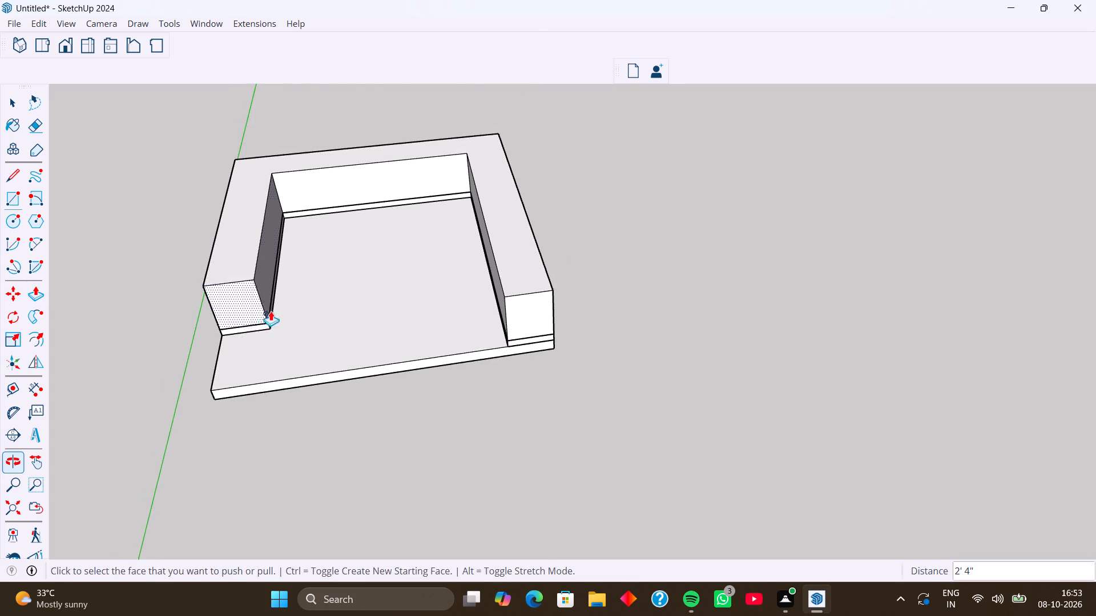
pyautogui.moveTo(275, 306); pyautogui.dragTo(234, 246, button='middle')
pyautogui.click(288, 240)
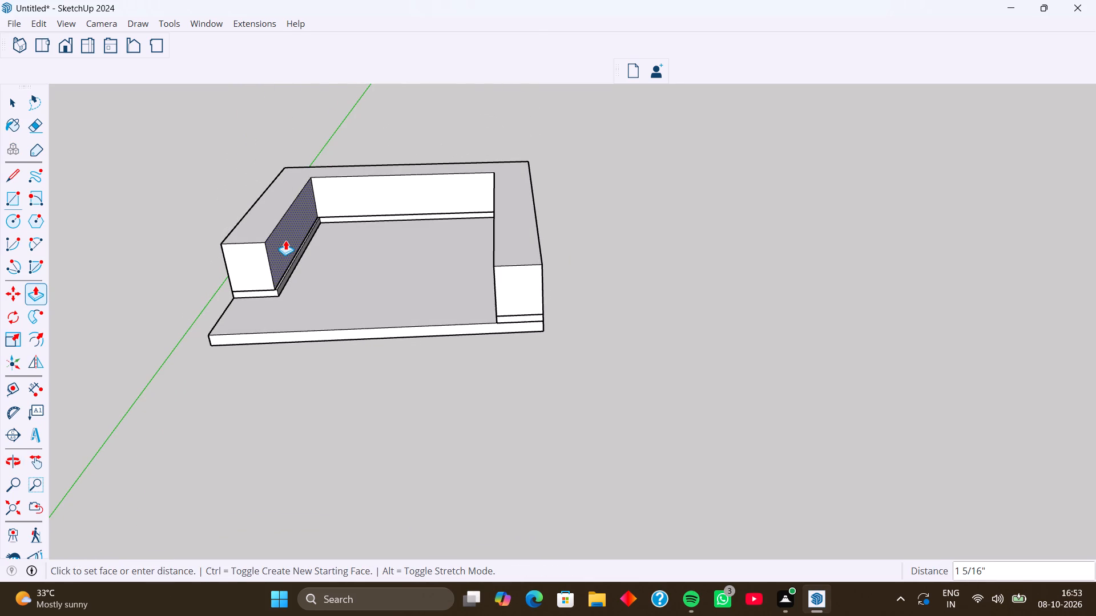
pyautogui.press('1')
pyautogui.press('Return')
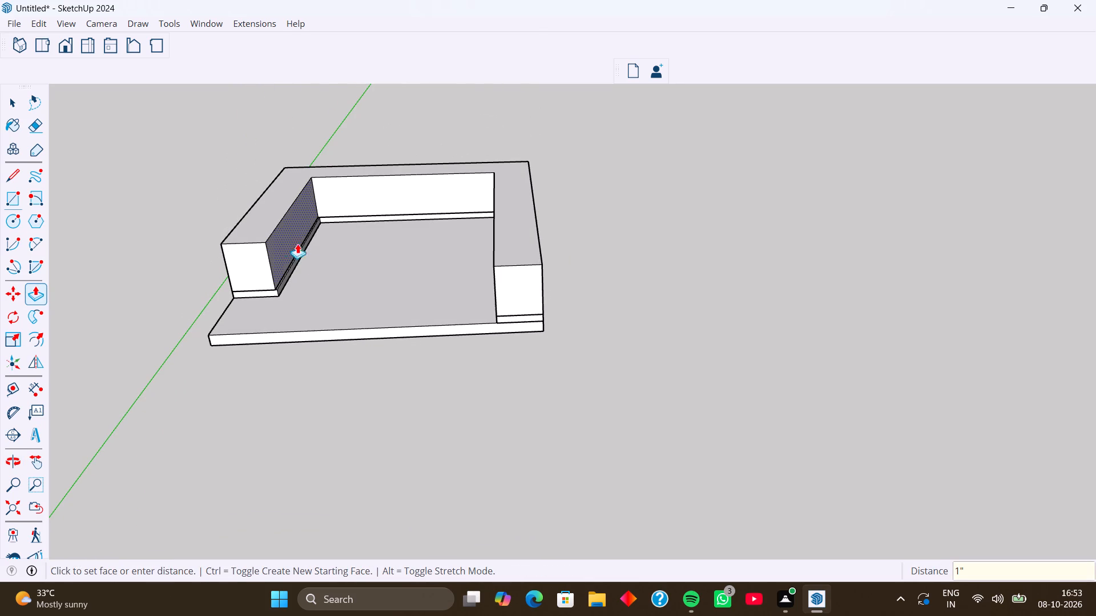
pyautogui.doubleClick(355, 200)
pyautogui.moveTo(354, 234); pyautogui.dragTo(500, 270, button='middle')
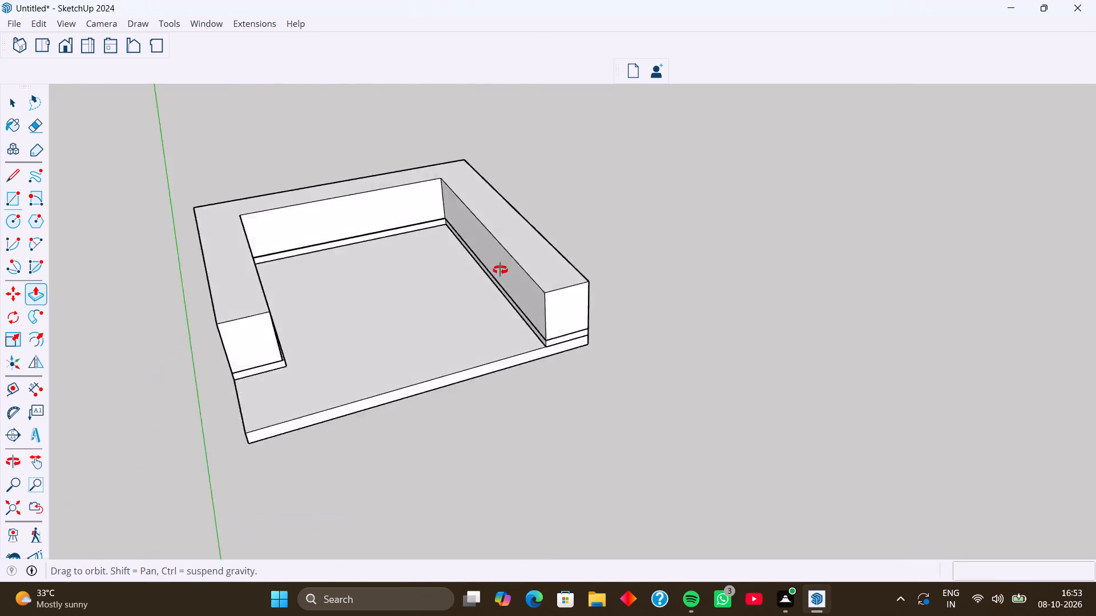
pyautogui.moveTo(500, 270); pyautogui.dragTo(509, 271, button='middle')
pyautogui.doubleClick(507, 274)
# Inside the base border group, push the right arm's inner face in by 4 inches beneath the upper block.
pyautogui.moveTo(444, 250); pyautogui.dragTo(410, 242, button='middle')
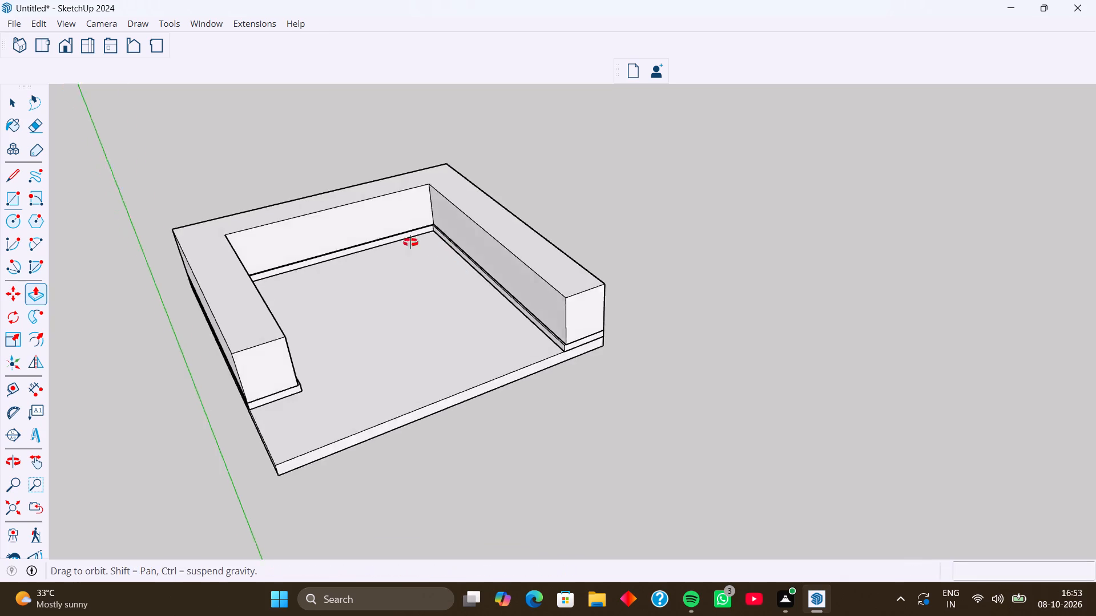
pyautogui.moveTo(410, 242); pyautogui.dragTo(397, 228, button='middle')
pyautogui.moveTo(440, 324); pyautogui.dragTo(484, 307, button='middle')
pyautogui.scroll(8, 507, 305)
pyautogui.press('space')
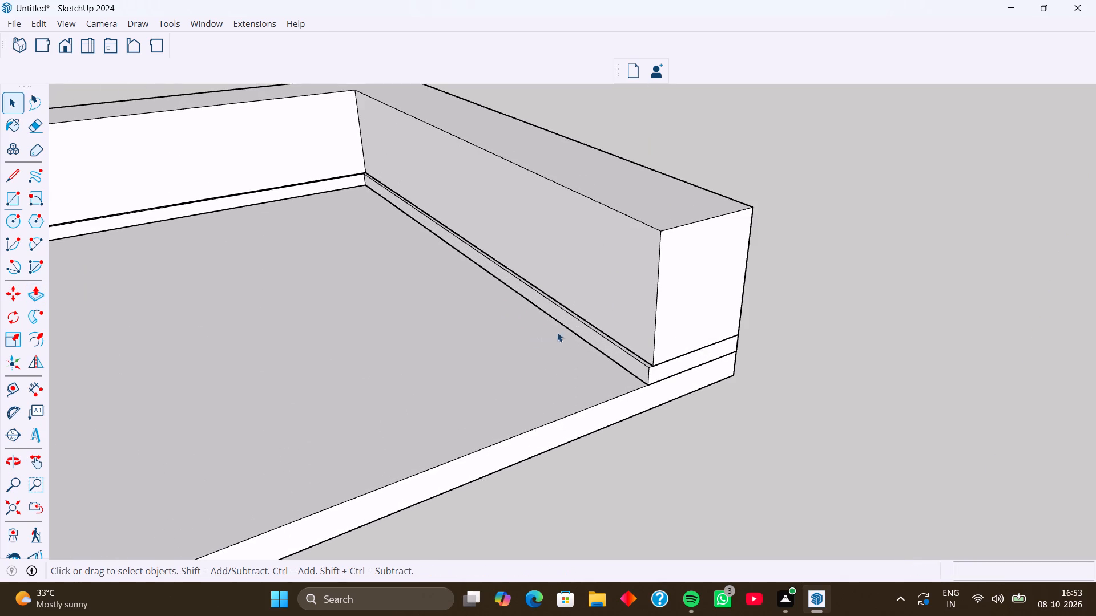
pyautogui.scroll(3, 570, 333)
pyautogui.tripleClick(586, 331)
pyautogui.click(584, 331)
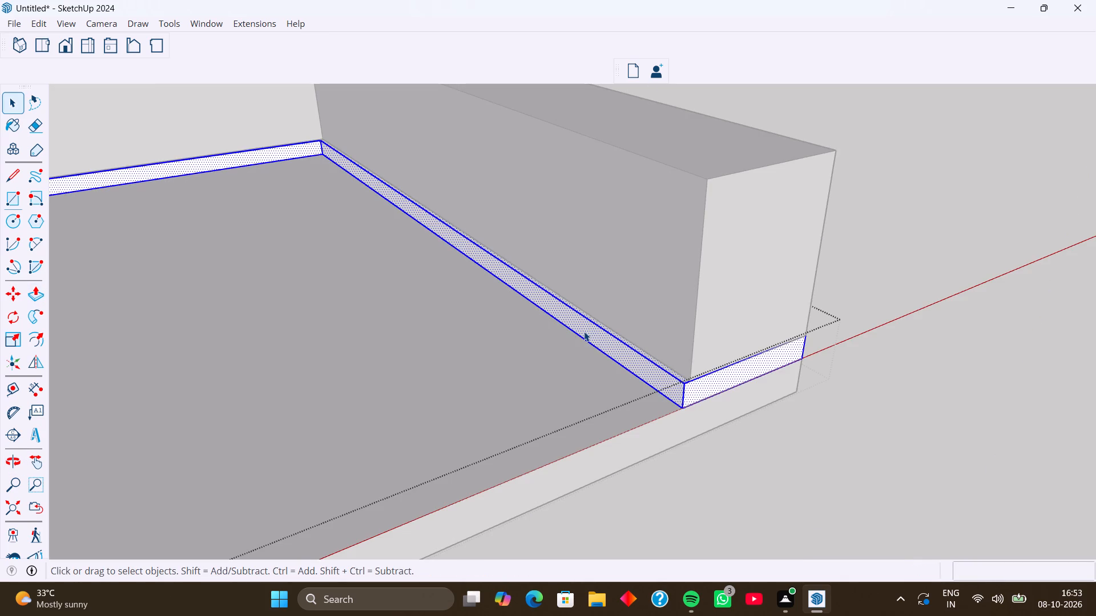
pyautogui.click(579, 330)
pyautogui.press('p')
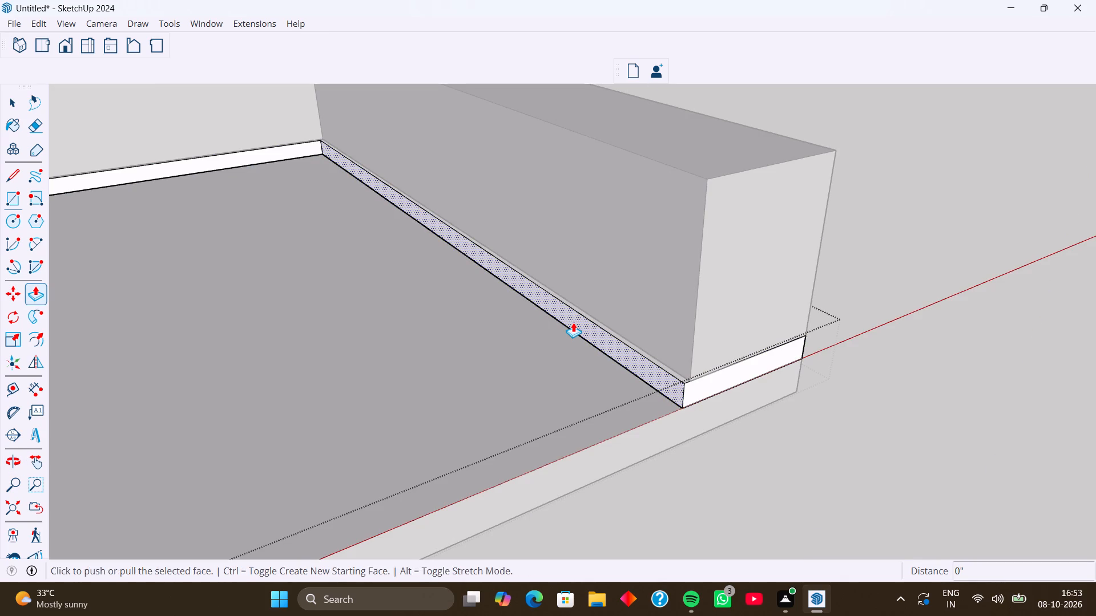
pyautogui.click(573, 322)
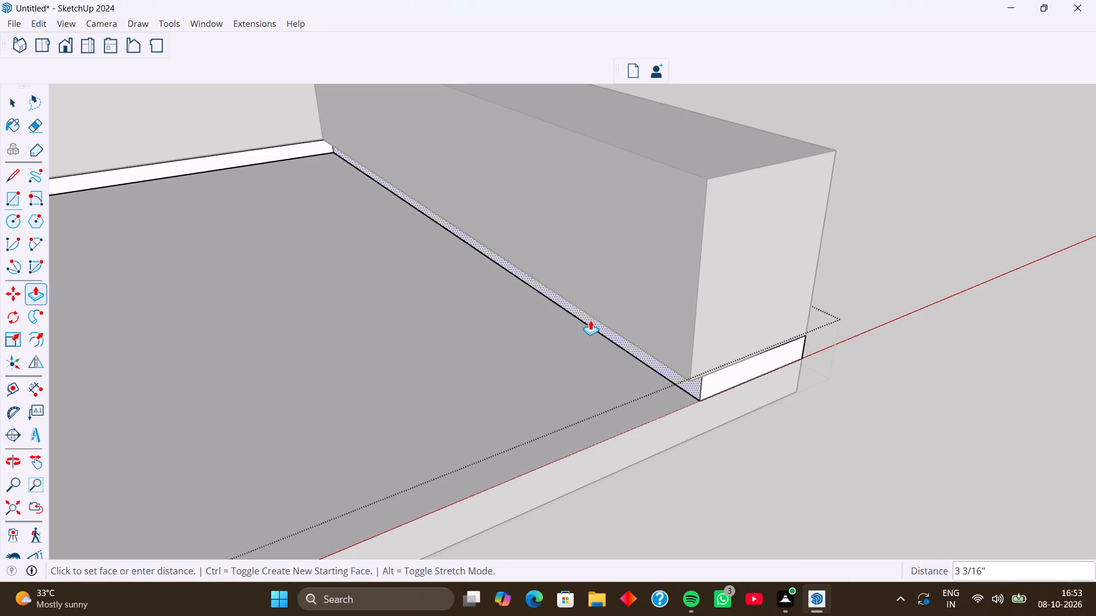
pyautogui.press('4')
pyautogui.press('Return')
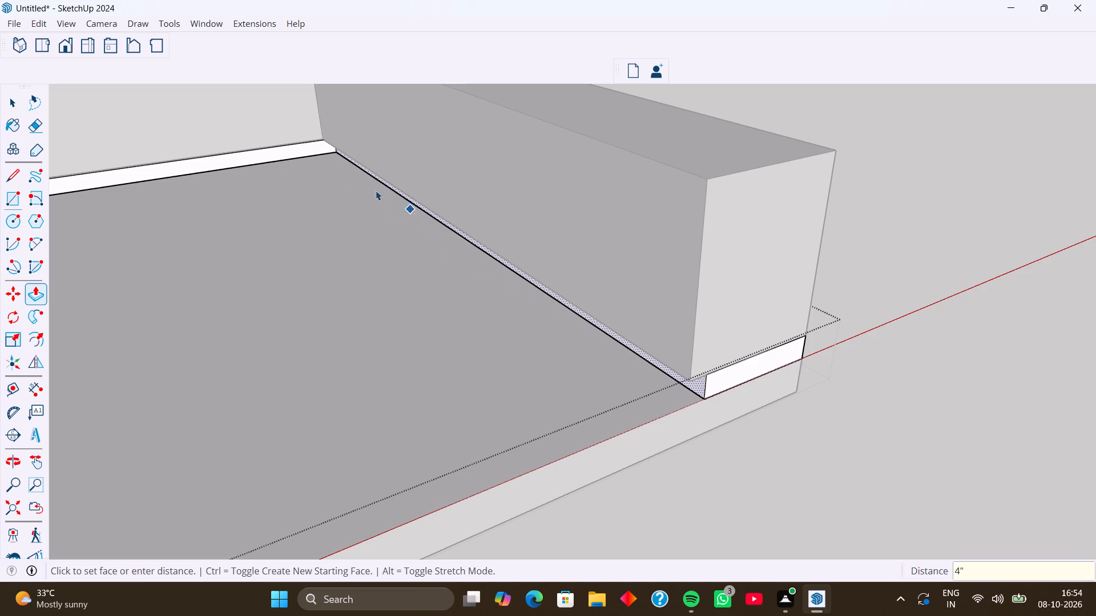
# Push the base border's back inner face in by 4 inches.
pyautogui.press('space')
pyautogui.click(261, 157)
pyautogui.press('p')
pyautogui.click(261, 157)
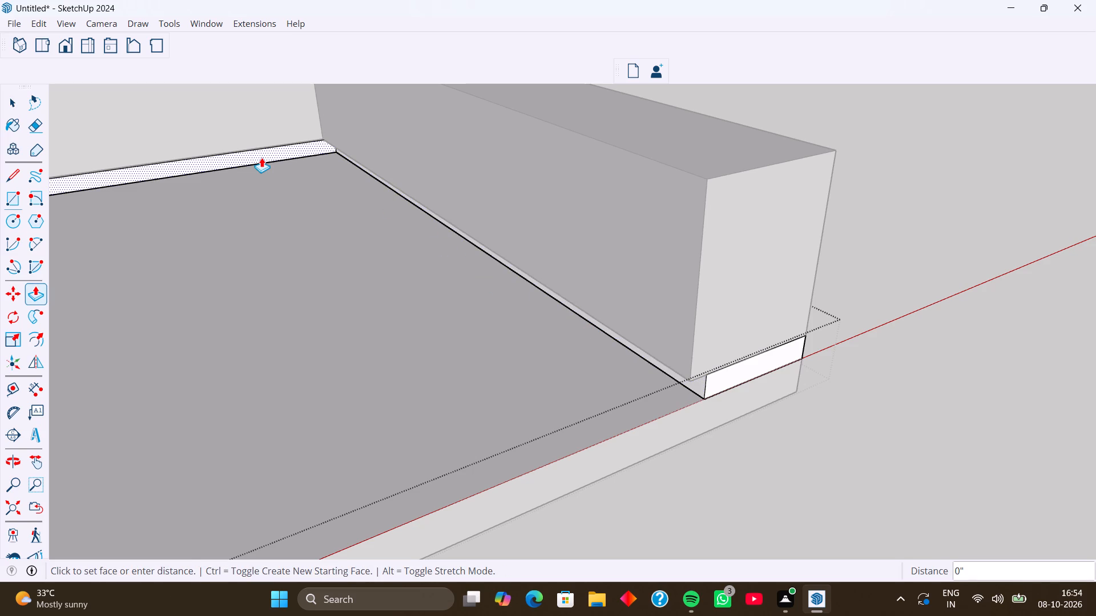
pyautogui.press('4')
pyautogui.press('Return')
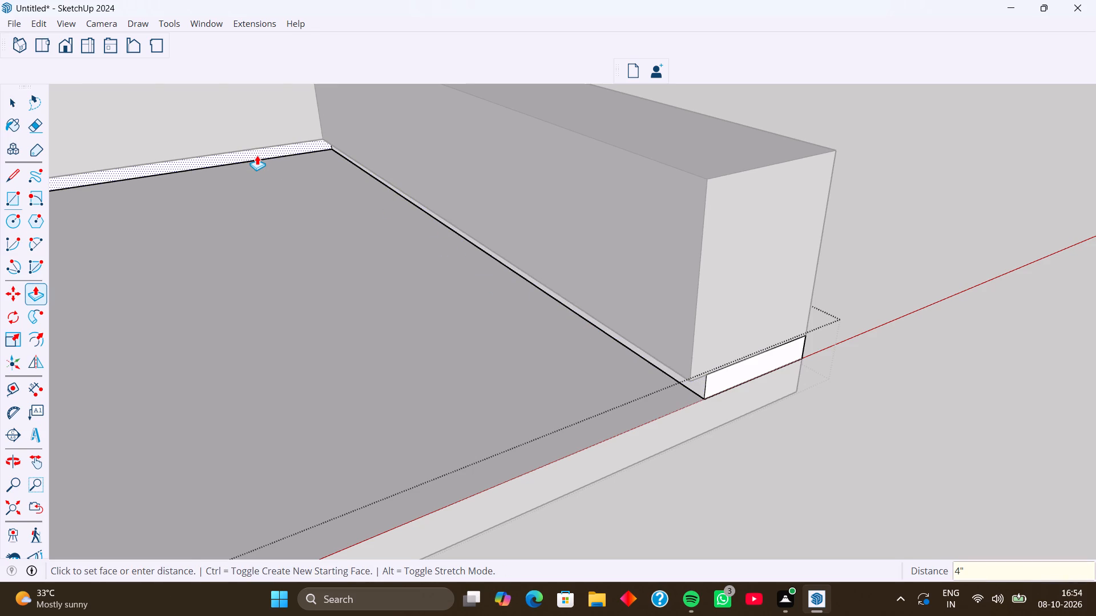
pyautogui.press('space')
# Push the base border's left arm inner face in by 4 inches and leave the group.
pyautogui.scroll(-8, 363, 172)
pyautogui.moveTo(261, 284); pyautogui.dragTo(158, 311, button='middle')
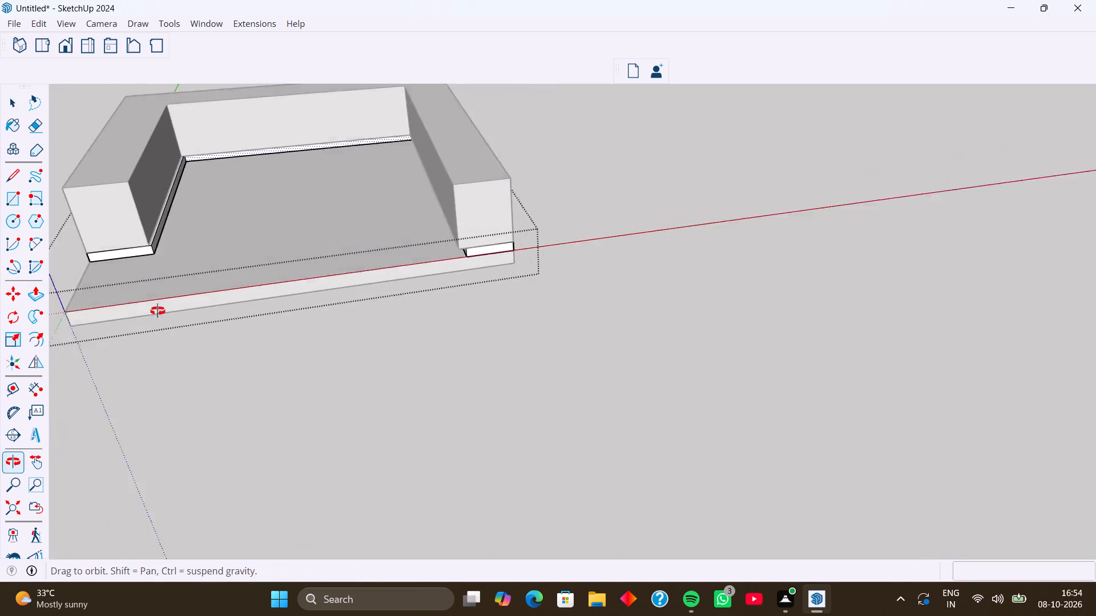
pyautogui.moveTo(158, 311); pyautogui.dragTo(156, 310, button='middle')
pyautogui.scroll(8, 171, 232)
pyautogui.click(172, 220)
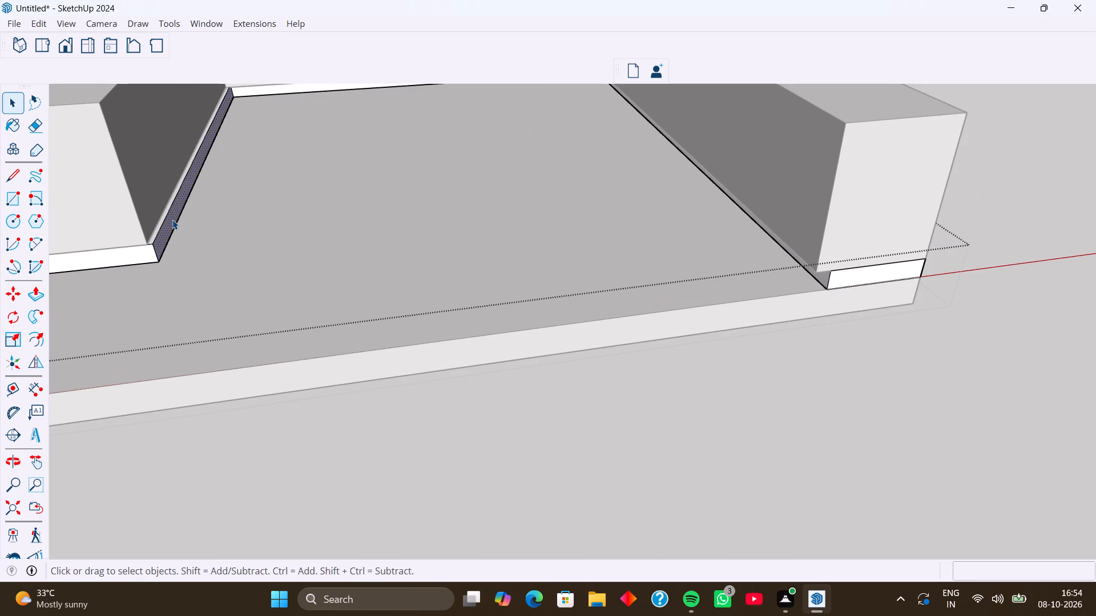
pyautogui.press('p')
pyautogui.click(172, 220)
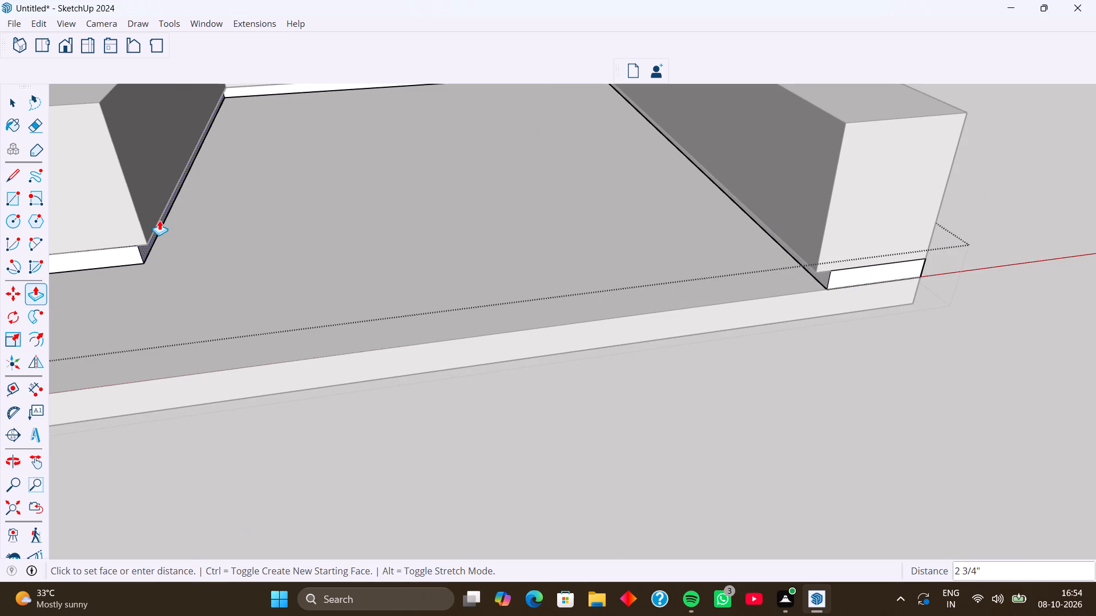
pyautogui.press('4')
pyautogui.press('Return')
pyautogui.press('space')
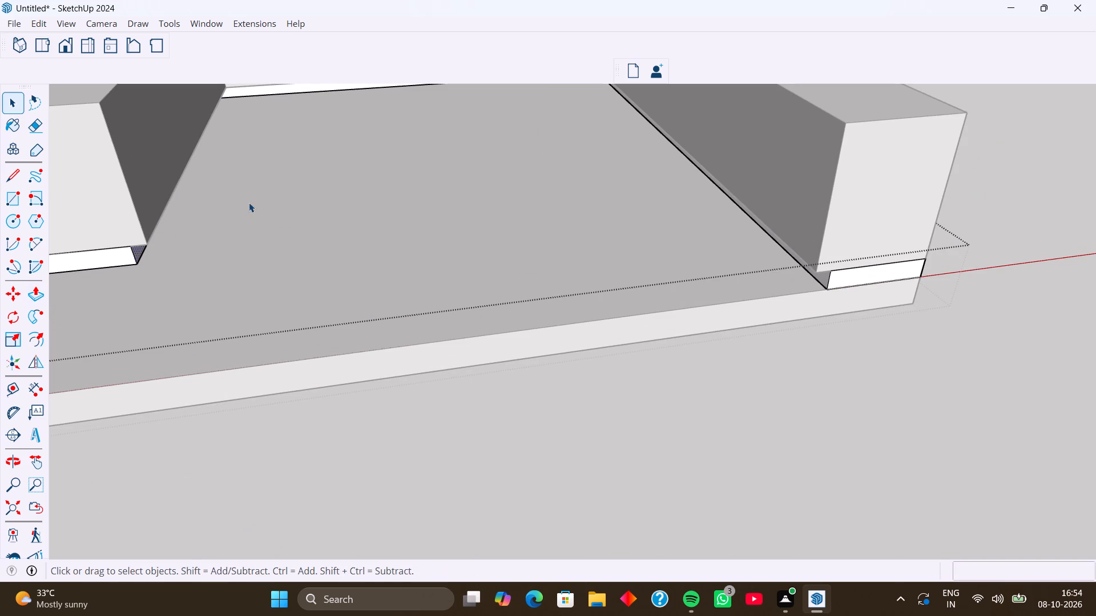
pyautogui.scroll(-6, 286, 234)
pyautogui.click(709, 187)
# Select all the connected geometry of the upper U-shaped block and make it a group.
pyautogui.scroll(-5, 229, 160)
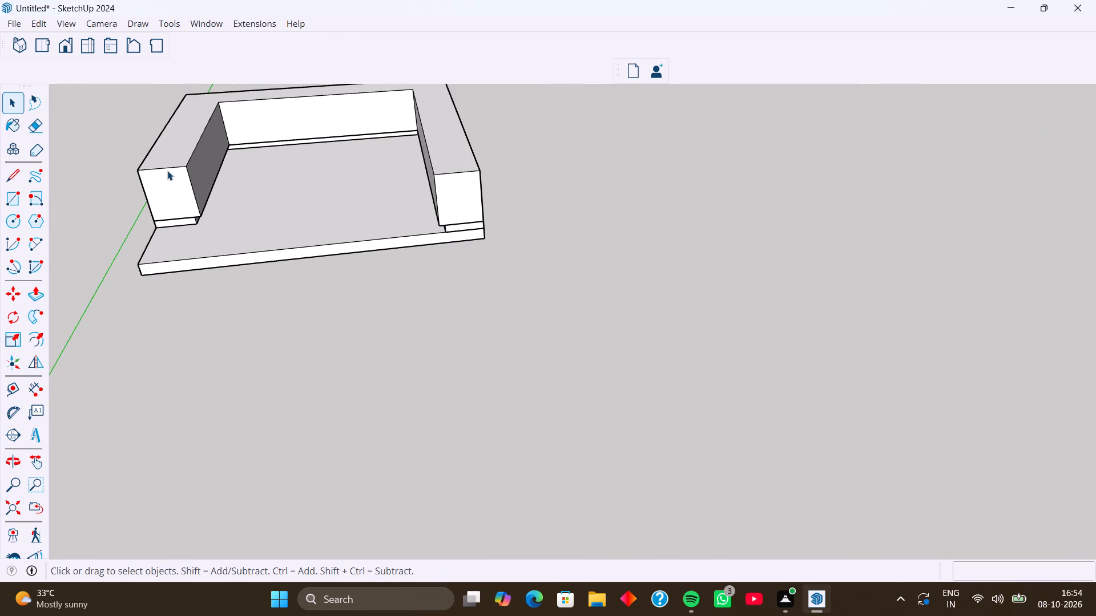
pyautogui.click(167, 168)
pyautogui.scroll(-1, 173, 149)
pyautogui.keyDown('shift'); pyautogui.moveTo(171, 156); pyautogui.dragTo(124, 267, button='middle'); pyautogui.keyUp('shift')
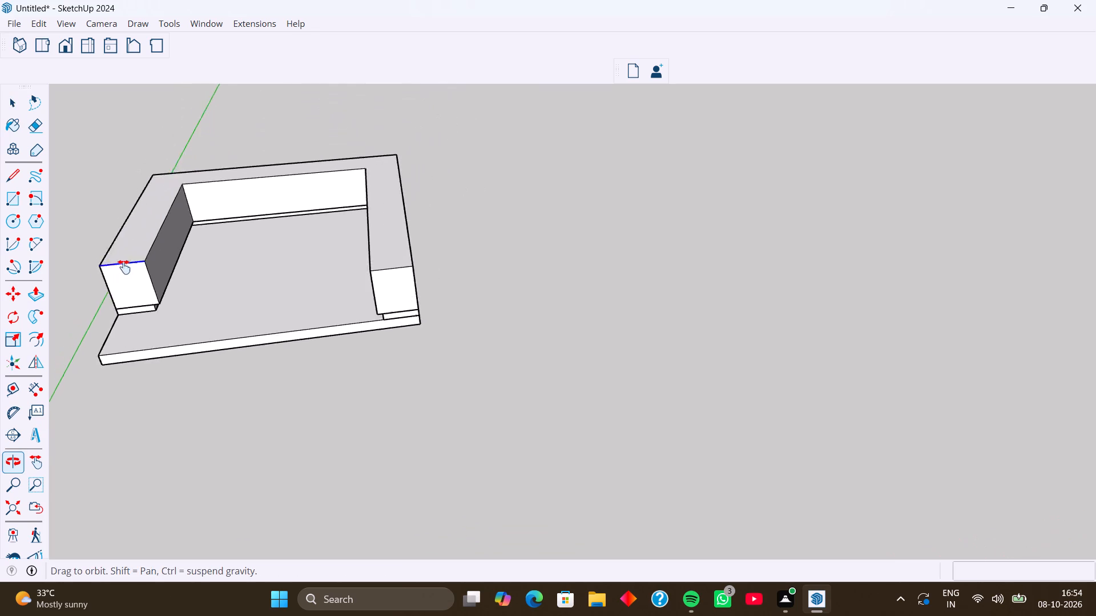
pyautogui.keyDown('shift'); pyautogui.moveTo(124, 267); pyautogui.dragTo(115, 321, button='middle'); pyautogui.keyUp('shift')
pyautogui.moveTo(171, 305); pyautogui.dragTo(236, 390, button='middle')
pyautogui.tripleClick(229, 252)
pyautogui.tripleClick(229, 252)
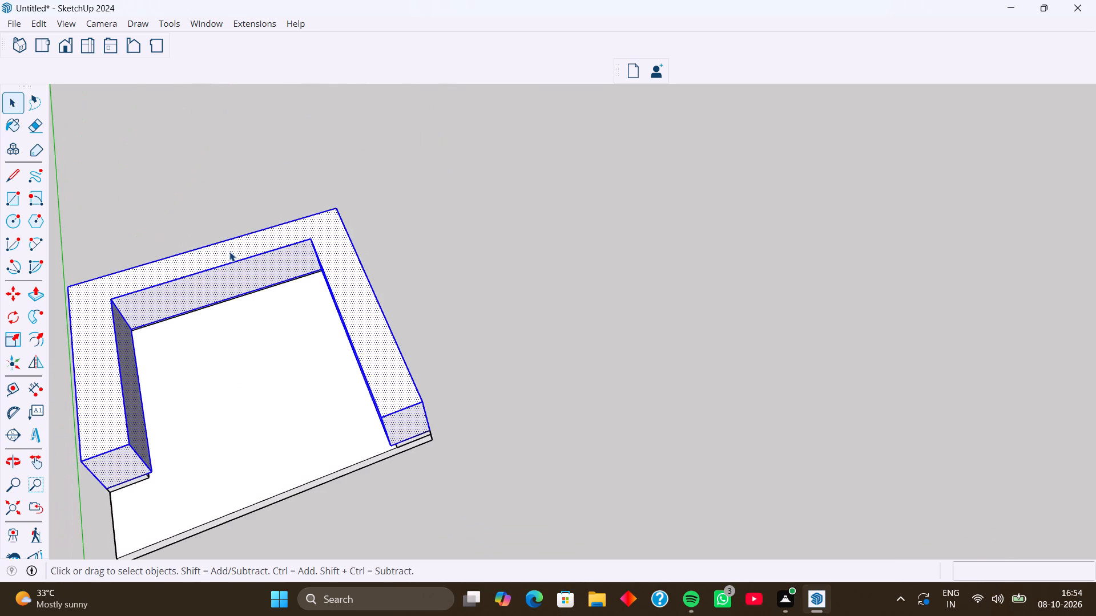
pyautogui.tripleClick(229, 252)
pyautogui.click(229, 252)
pyautogui.rightClick(229, 252)
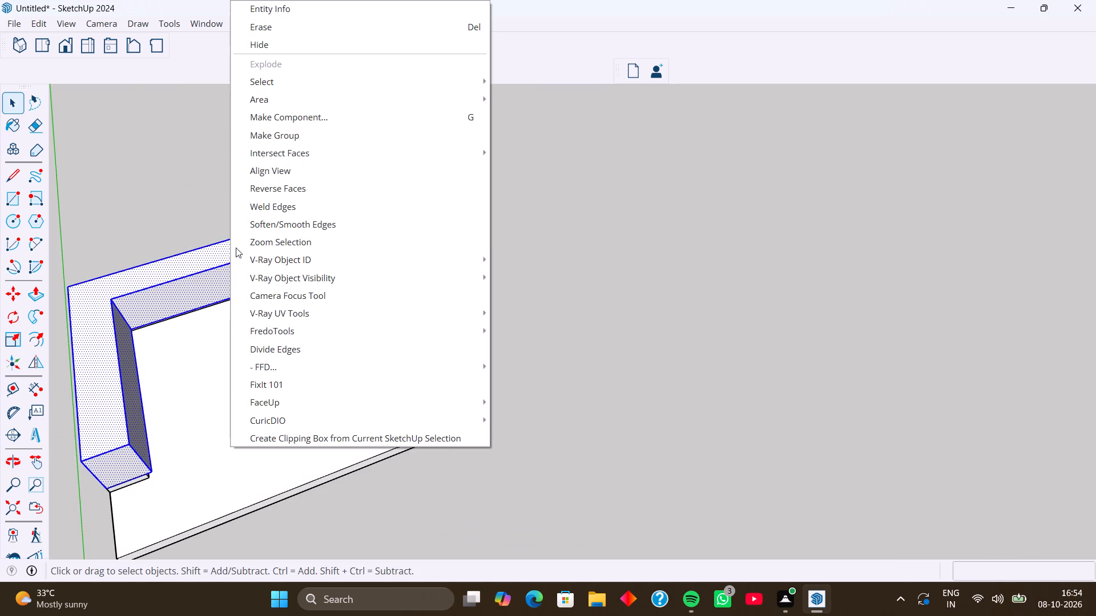
pyautogui.click(284, 143)
# Copy the U-shaped top face from inside the upper block's group and paste it in place outside the group.
pyautogui.click(325, 243)
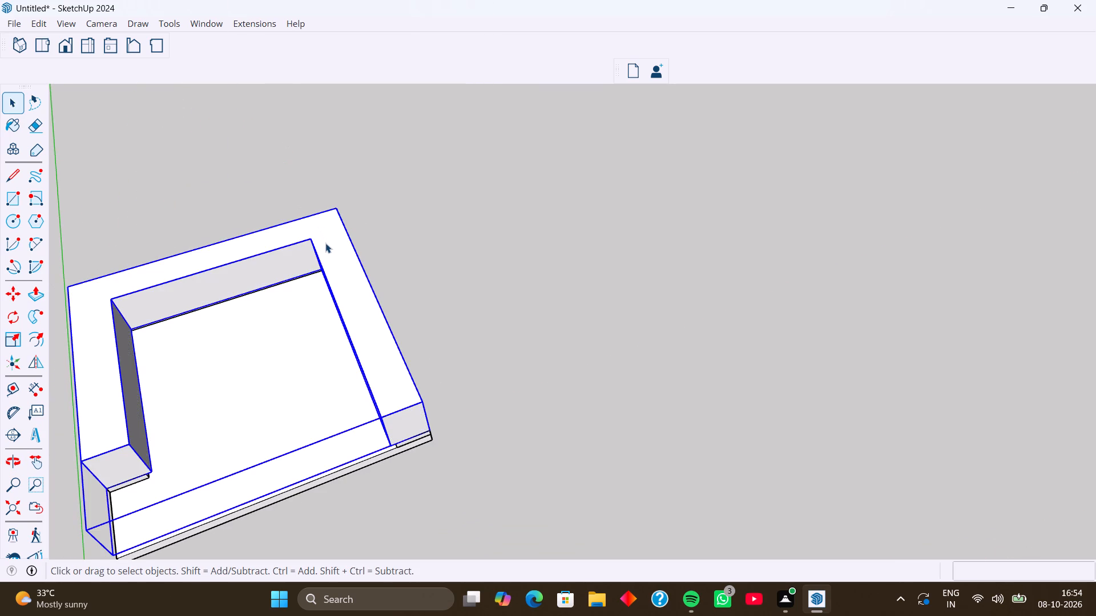
pyautogui.tripleClick(325, 243)
pyautogui.click(325, 243)
pyautogui.click(328, 238)
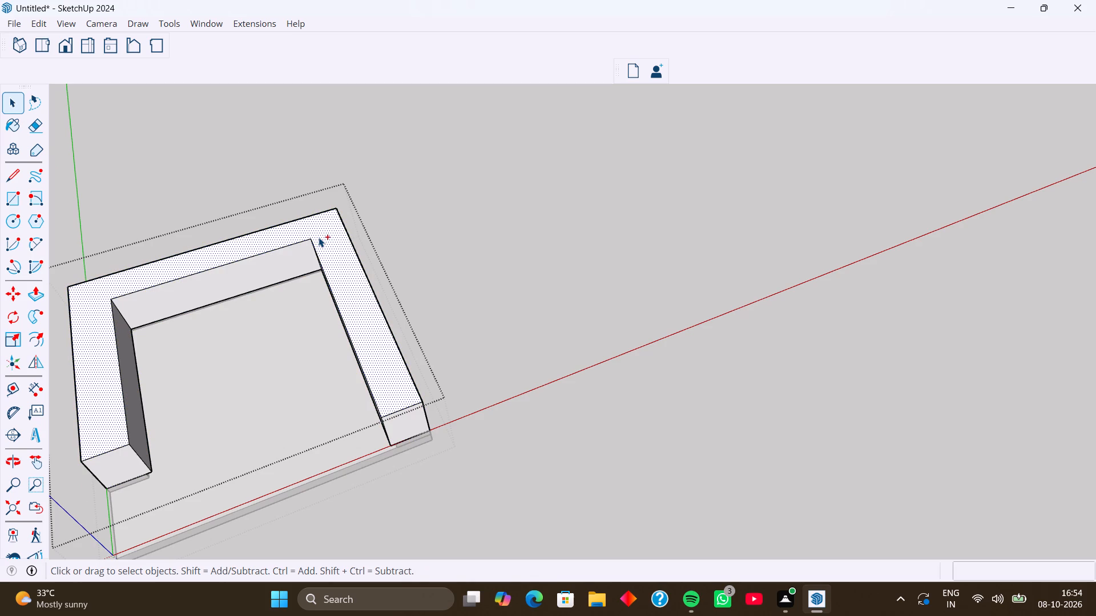
pyautogui.hotkey('ctrl', 'c')
pyautogui.click(457, 222)
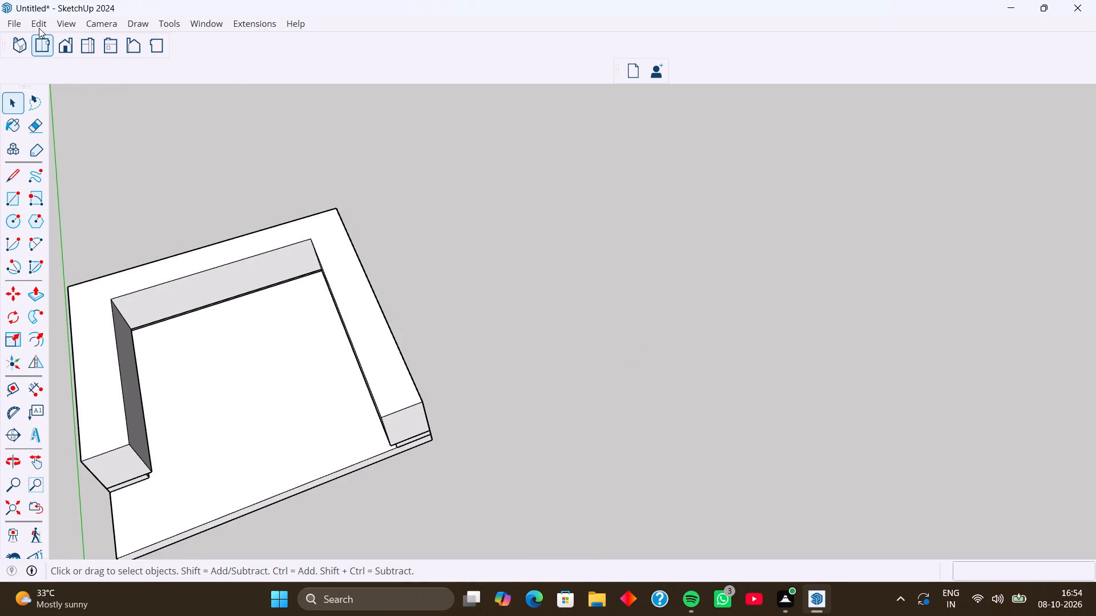
pyautogui.click(37, 25)
pyautogui.click(115, 139)
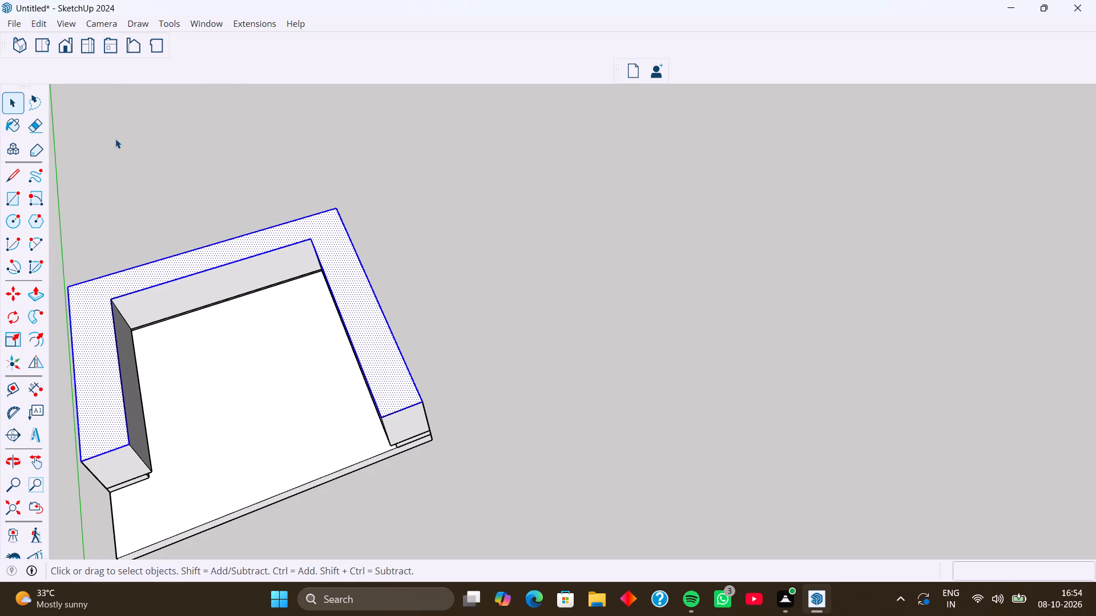
# Push/Pull the pasted U-shaped face up by 1 inch to form a thin top slab.
pyautogui.press('p')
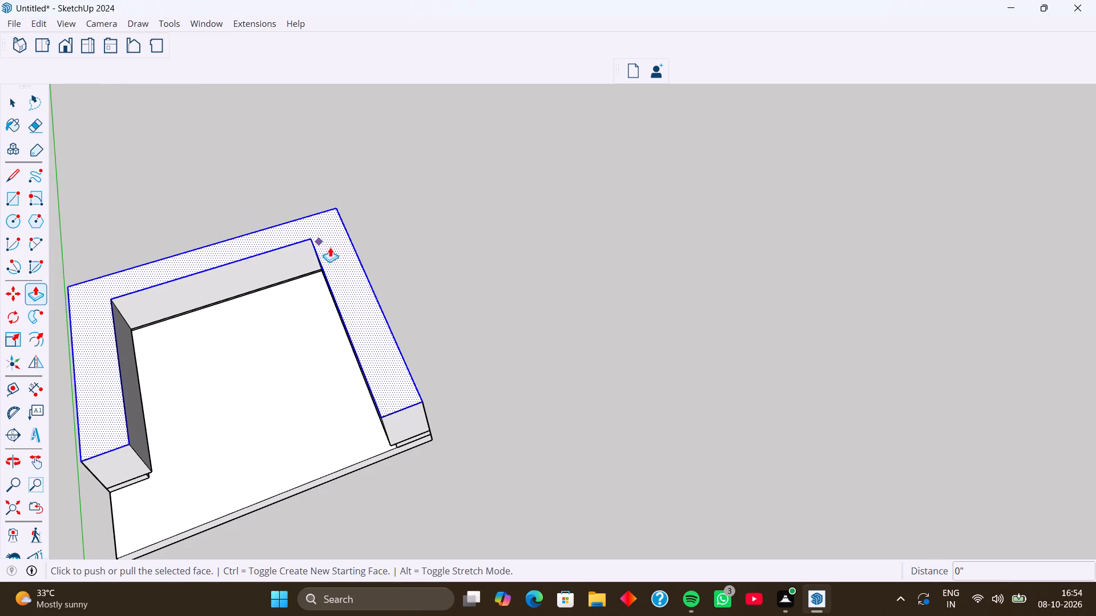
pyautogui.click(350, 257)
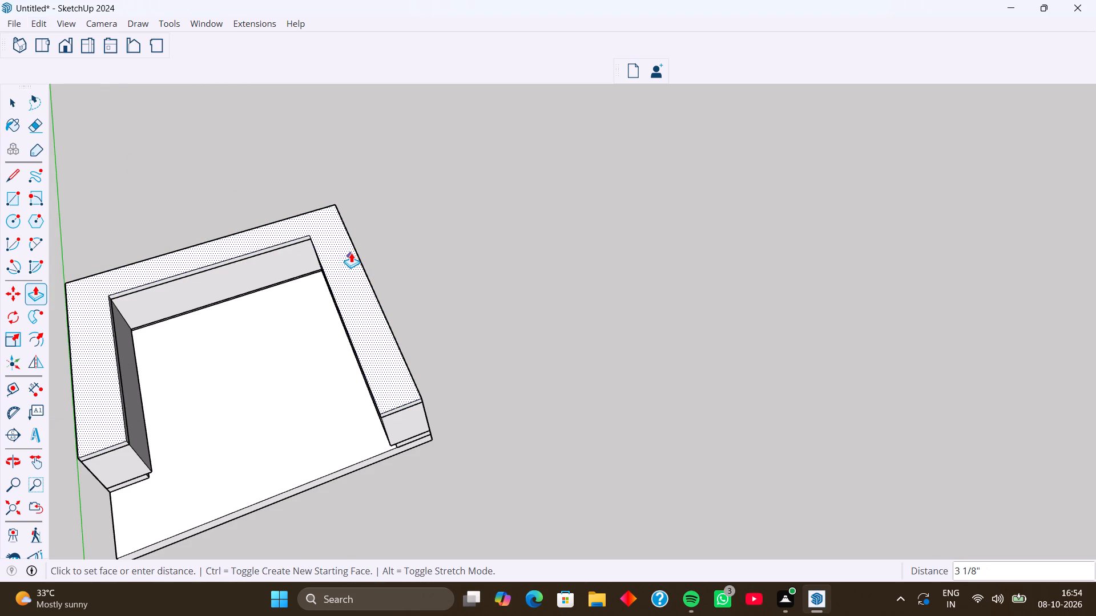
pyautogui.press('1')
pyautogui.press('Return')
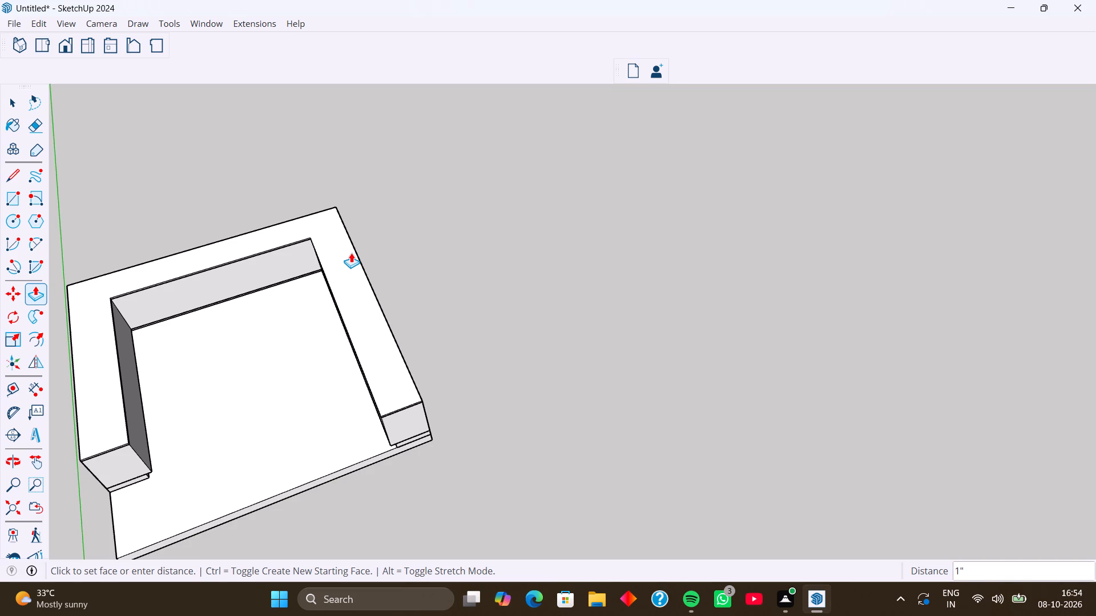
# Pull the top slab's right-arm and back inner edge faces out by 1 inch to overhang the block.
pyautogui.scroll(8, 135, 419)
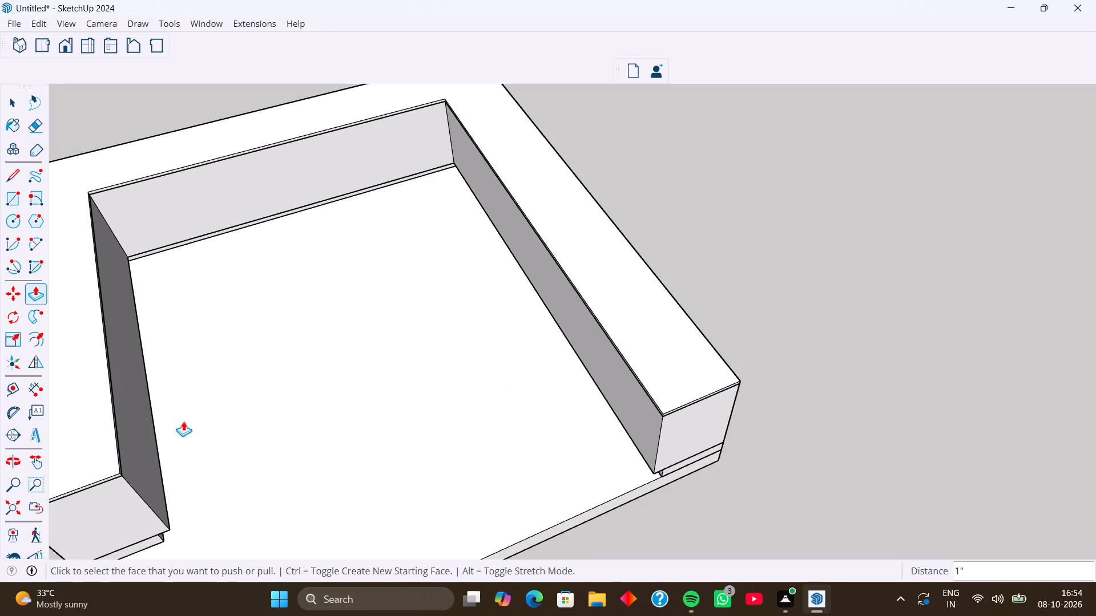
pyautogui.moveTo(619, 432); pyautogui.dragTo(680, 213, button='middle')
pyautogui.scroll(1, 619, 432)
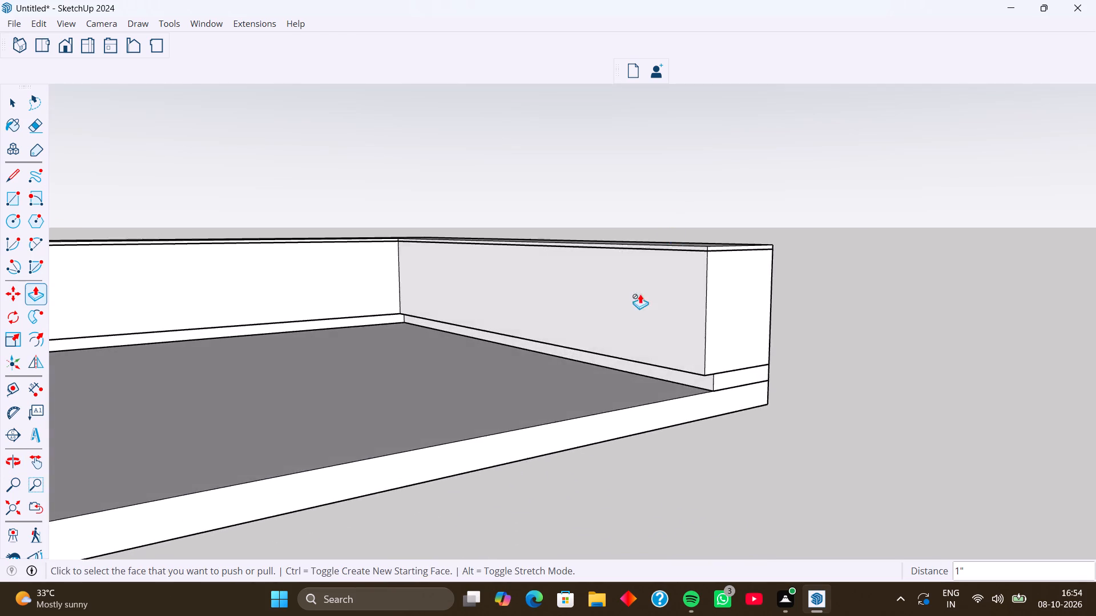
pyautogui.scroll(5, 642, 293)
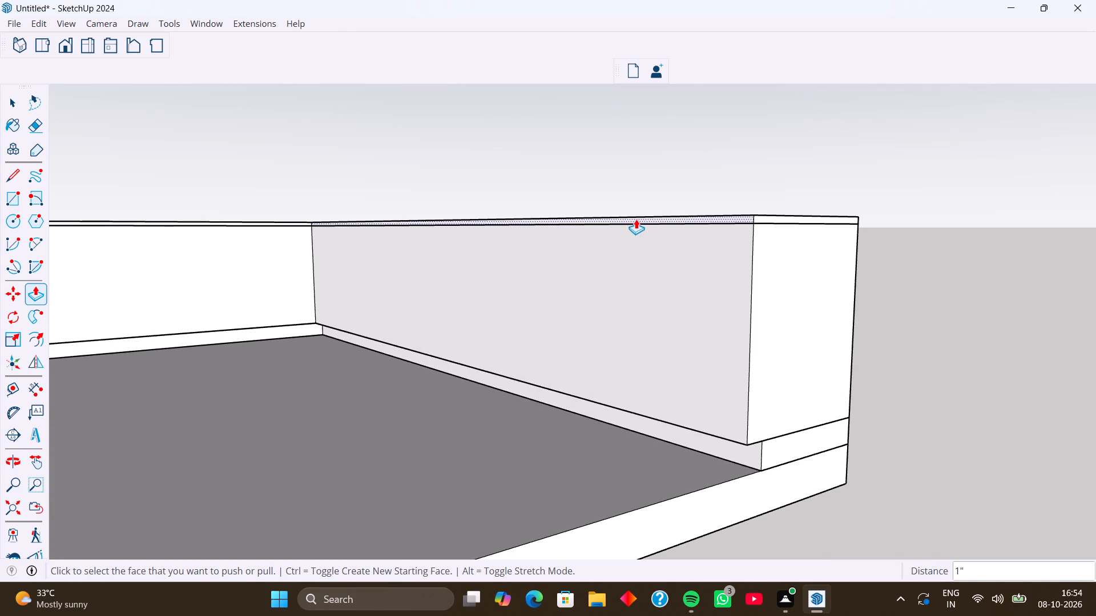
pyautogui.click(635, 220)
pyautogui.press('1')
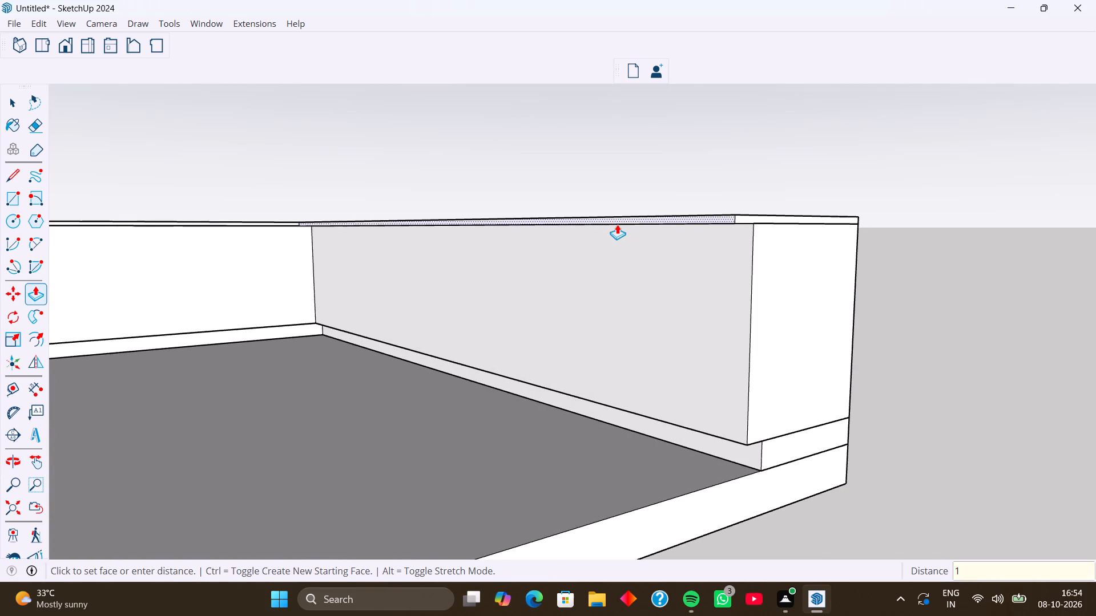
pyautogui.press('Return')
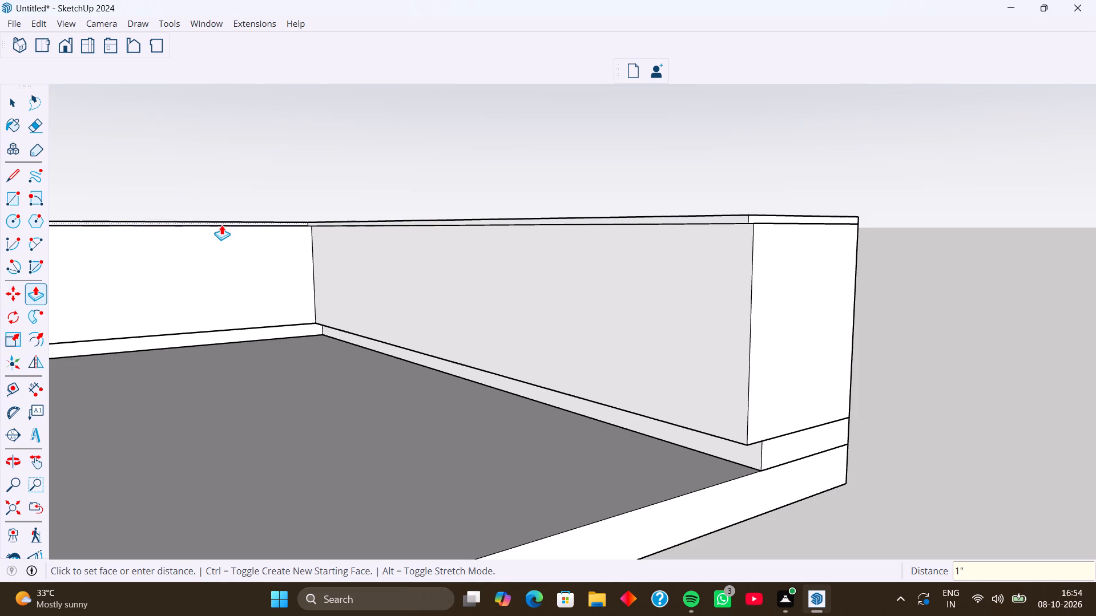
pyautogui.scroll(4, 221, 225)
pyautogui.doubleClick(221, 225)
pyautogui.scroll(-2, 303, 203)
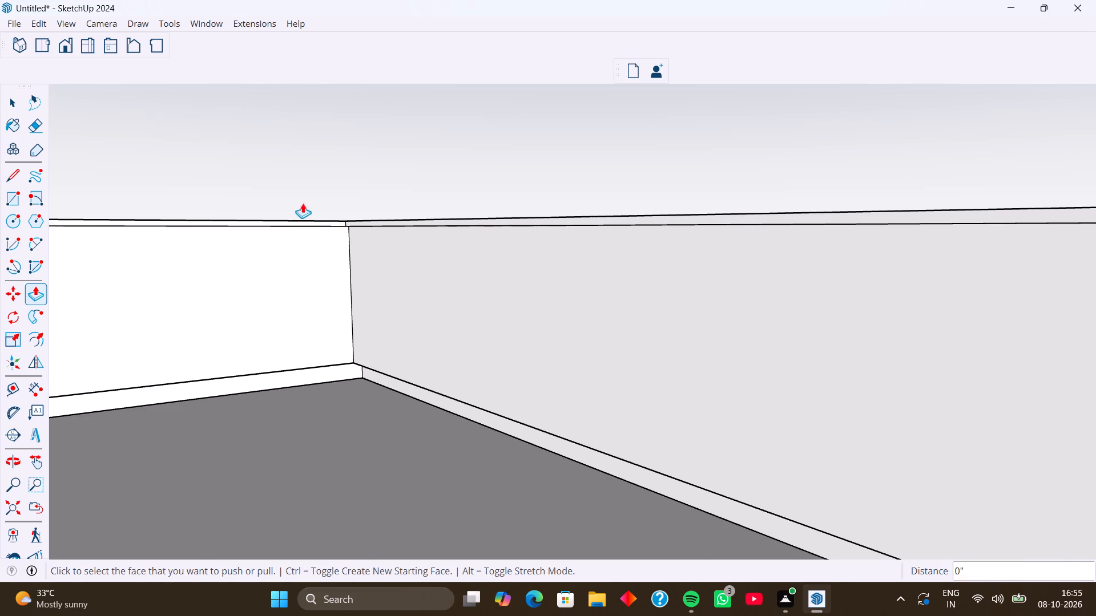
# Pull the top slab's left-arm inner edge face out by the same 1 inch overhang.
pyautogui.scroll(-13, 303, 203)
pyautogui.moveTo(205, 269); pyautogui.dragTo(177, 356, button='middle')
pyautogui.moveTo(129, 296); pyautogui.dragTo(114, 296, button='middle')
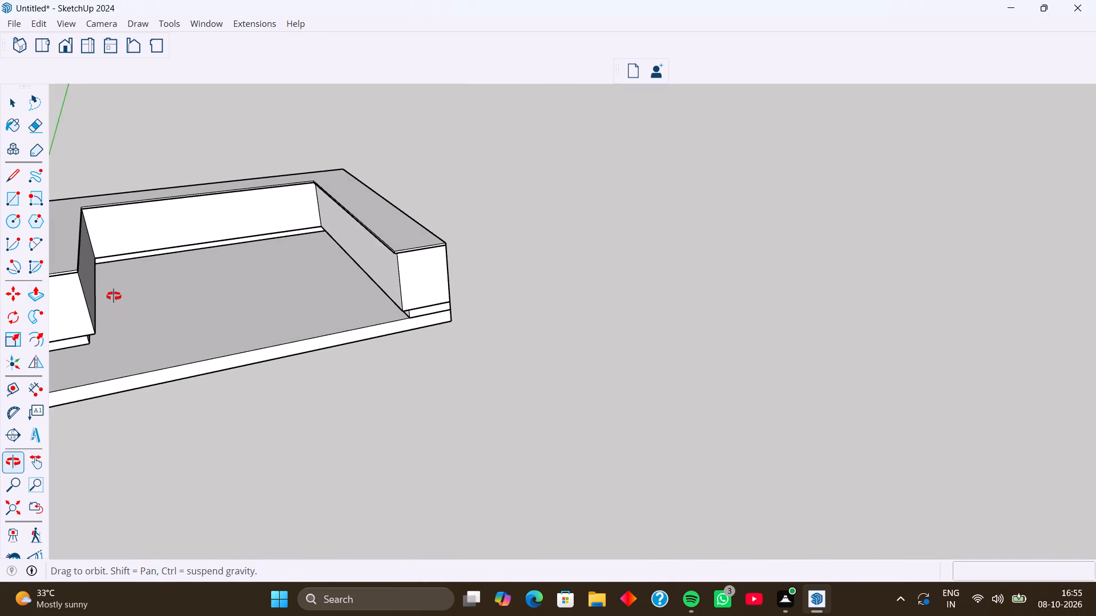
pyautogui.moveTo(114, 296); pyautogui.dragTo(113, 296, button='middle')
pyautogui.moveTo(115, 294); pyautogui.dragTo(308, 304, button='middle')
pyautogui.moveTo(308, 304); pyautogui.dragTo(217, 311, button='middle')
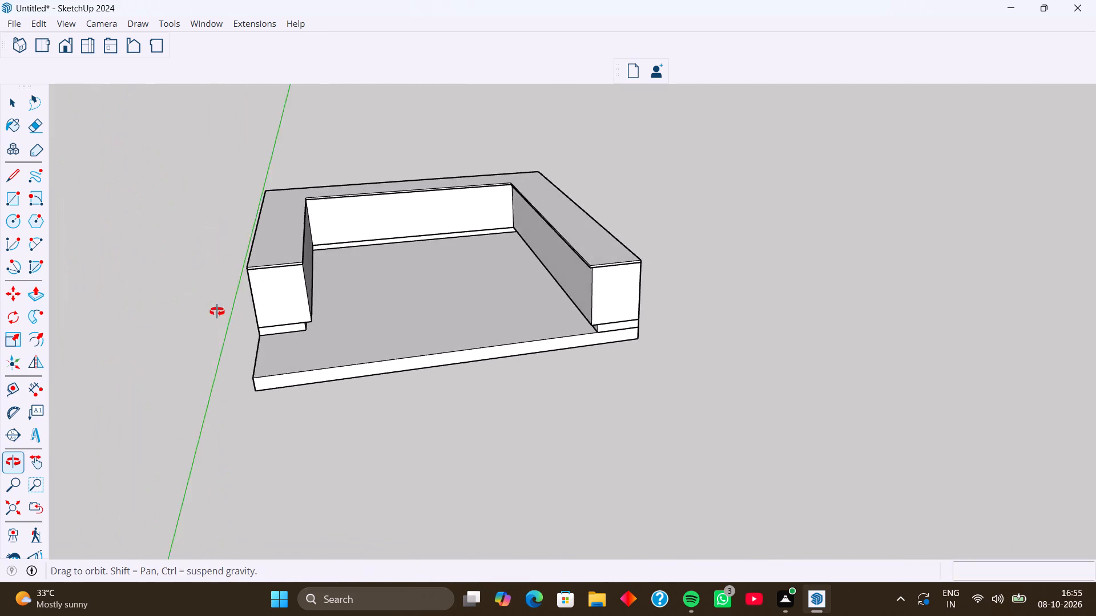
pyautogui.moveTo(217, 311); pyautogui.dragTo(208, 311, button='middle')
pyautogui.scroll(9, 342, 237)
pyautogui.moveTo(305, 245); pyautogui.dragTo(269, 245, button='middle')
pyautogui.scroll(5, 269, 245)
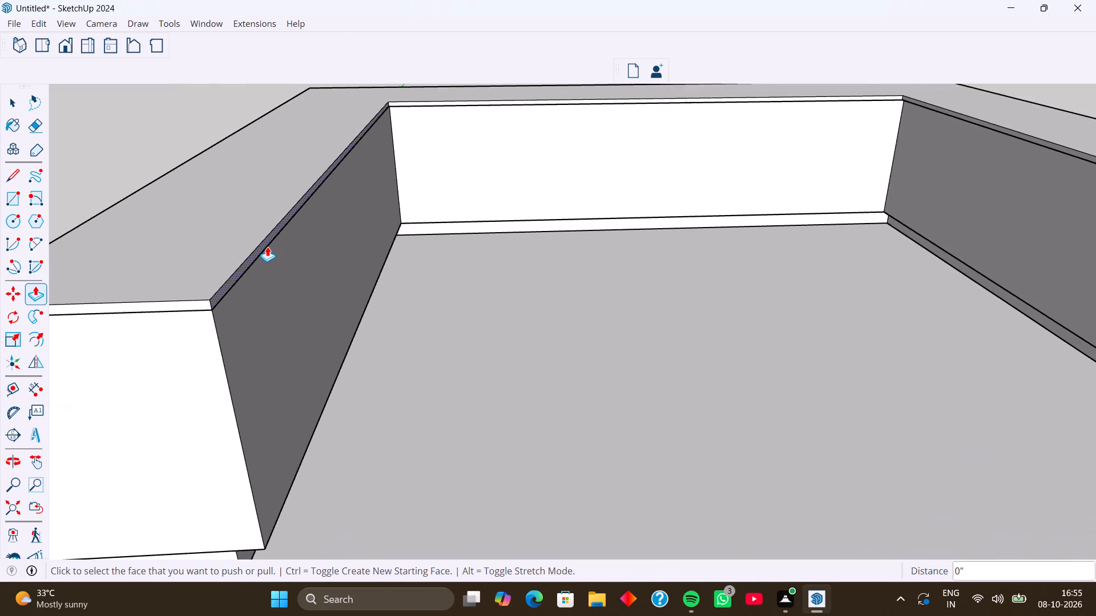
pyautogui.scroll(2, 267, 246)
pyautogui.doubleClick(267, 246)
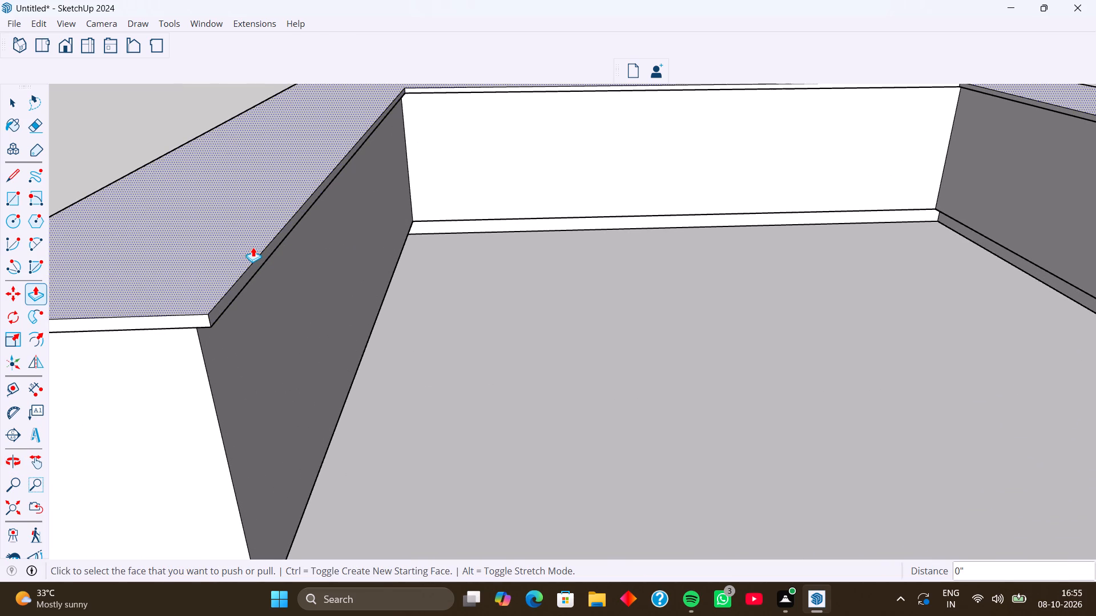
# Select all the connected geometry of the thin U-shaped top slab, make it a group, and deselect it.
pyautogui.scroll(-5, 253, 247)
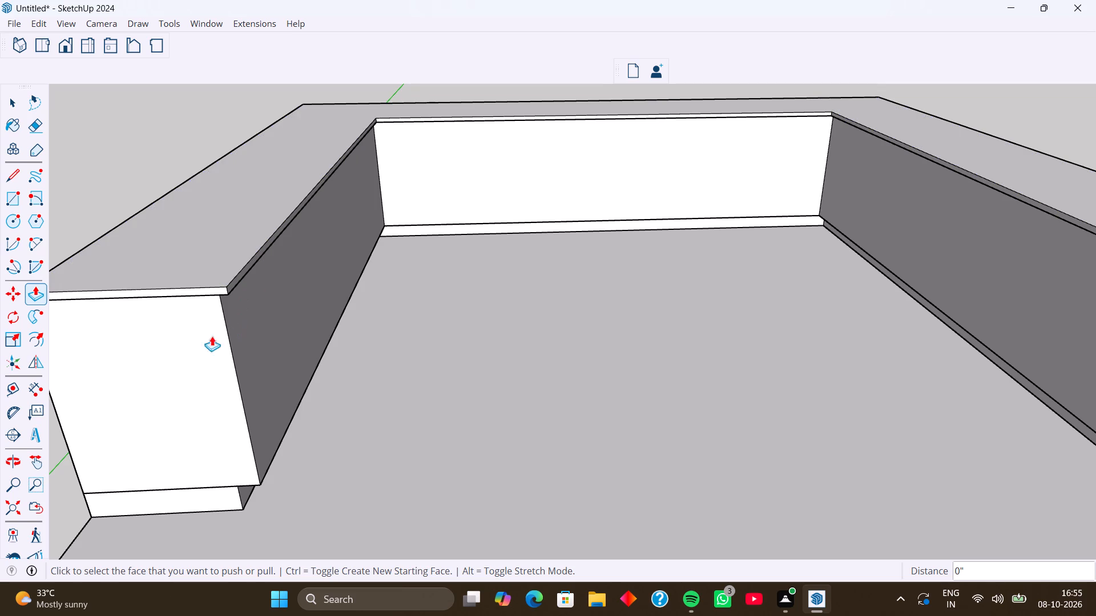
pyautogui.press('space')
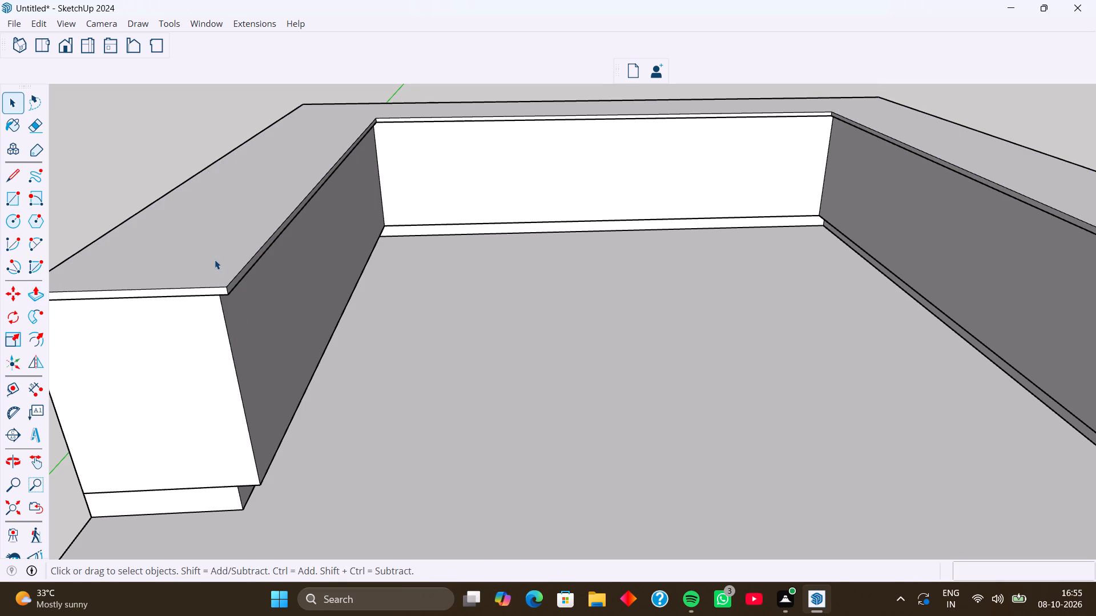
pyautogui.tripleClick(215, 260)
pyautogui.tripleClick(215, 260)
pyautogui.tripleClick(215, 260)
pyautogui.click(215, 260)
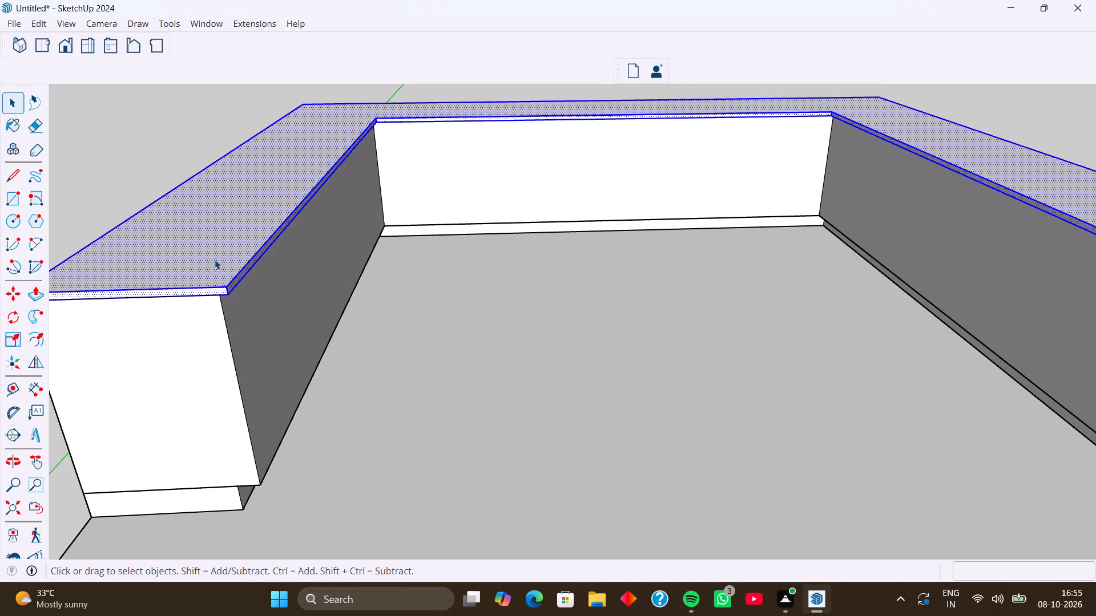
pyautogui.rightClick(215, 260)
pyautogui.click(264, 137)
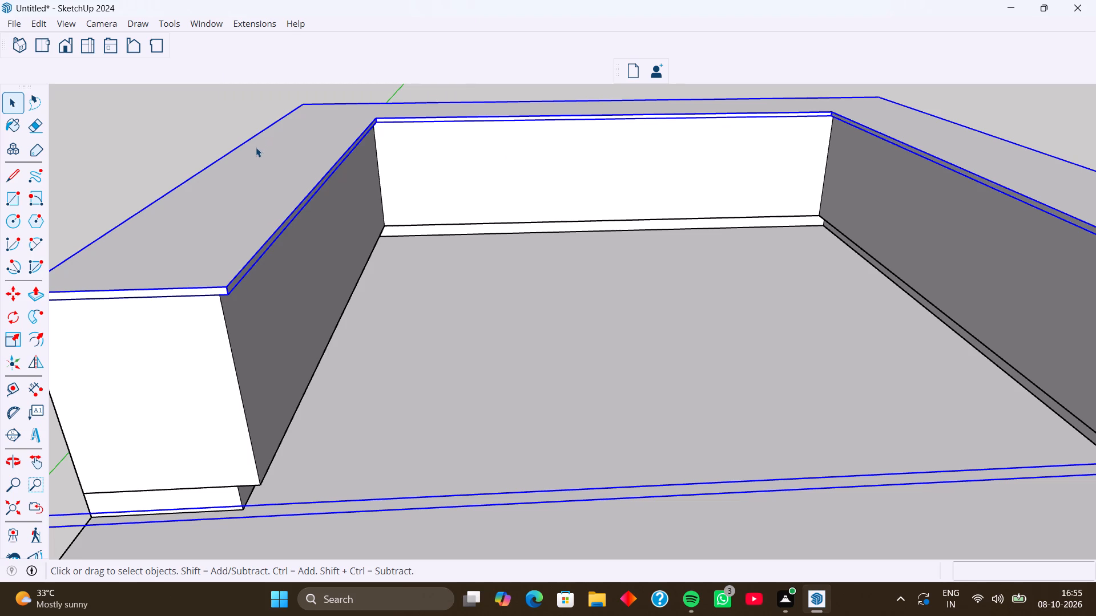
pyautogui.click(152, 155)
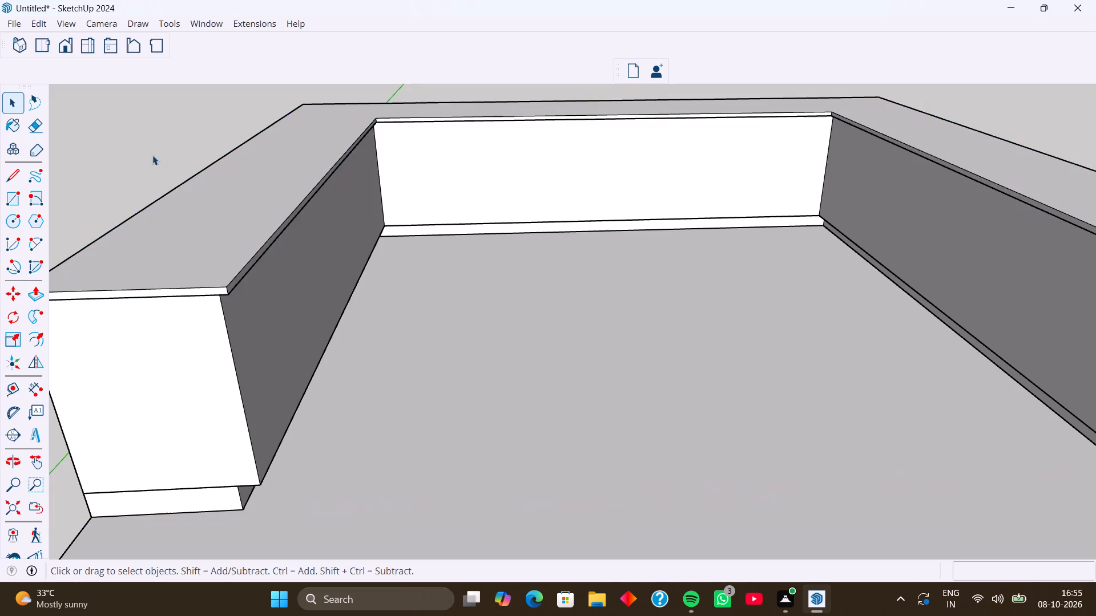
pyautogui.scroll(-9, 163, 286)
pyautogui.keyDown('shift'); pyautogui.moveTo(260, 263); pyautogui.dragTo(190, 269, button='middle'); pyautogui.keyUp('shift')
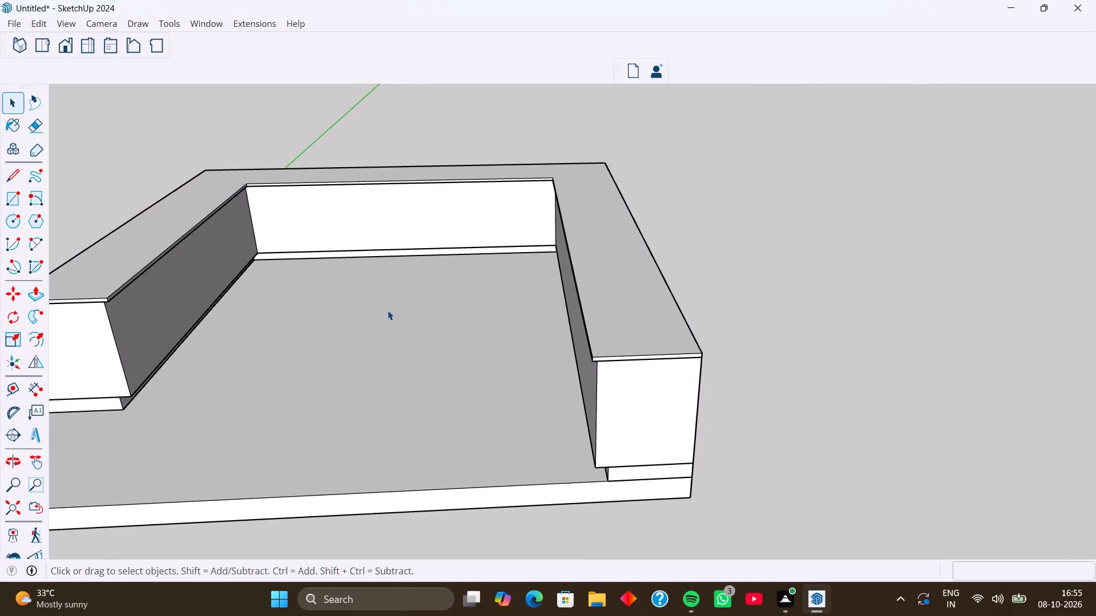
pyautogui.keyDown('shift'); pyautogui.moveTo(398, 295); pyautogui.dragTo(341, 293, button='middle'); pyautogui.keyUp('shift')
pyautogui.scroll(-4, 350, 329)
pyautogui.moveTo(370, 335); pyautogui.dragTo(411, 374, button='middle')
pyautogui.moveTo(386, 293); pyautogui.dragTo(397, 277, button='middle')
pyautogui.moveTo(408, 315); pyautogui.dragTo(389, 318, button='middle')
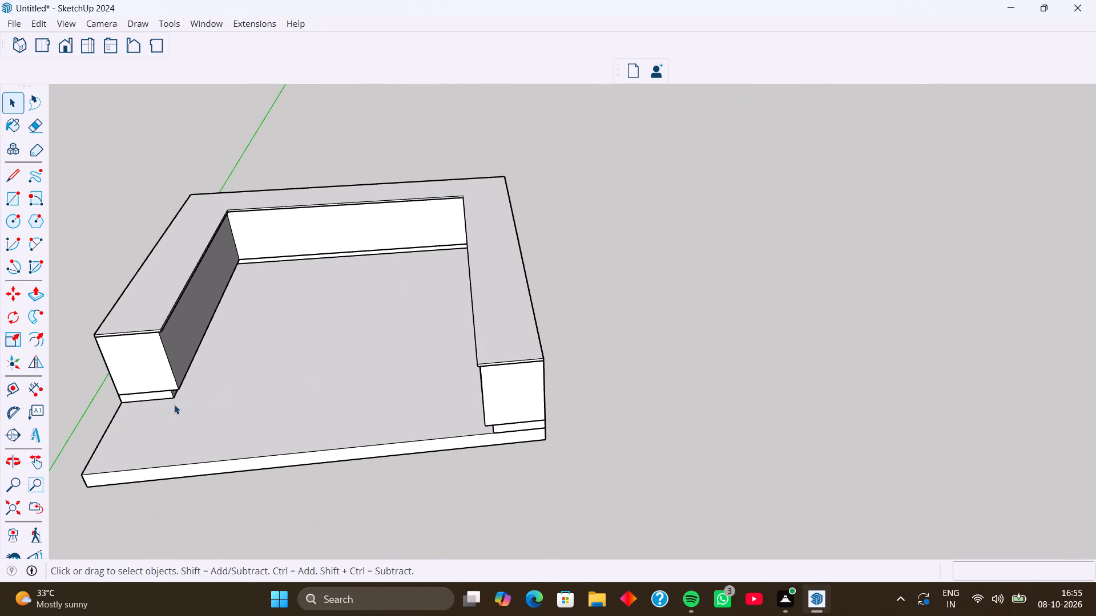
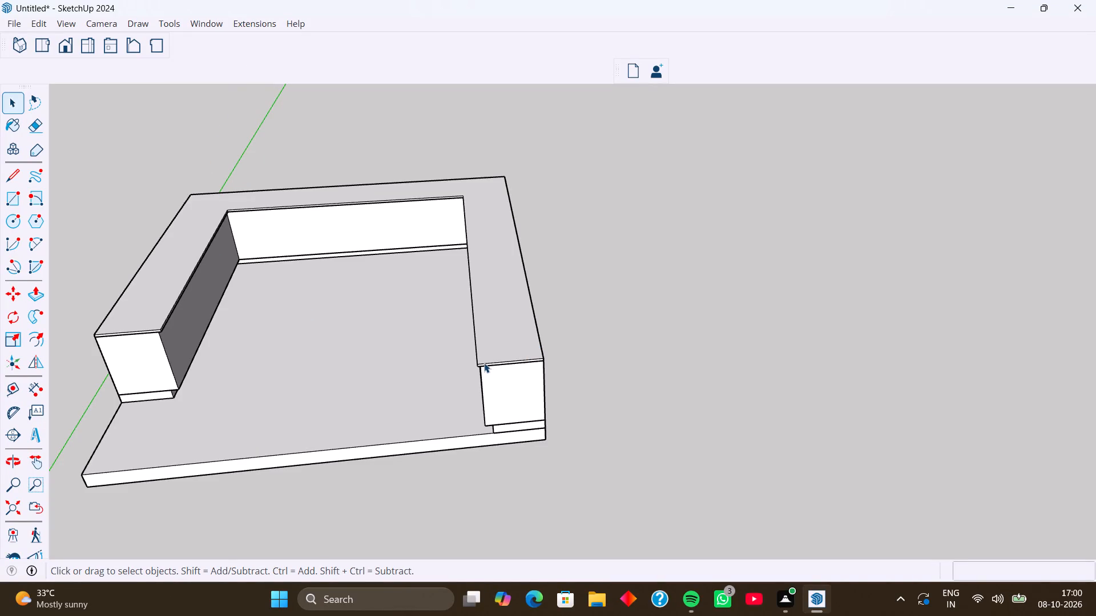
# Inspect the top slab's overhang at the right arm's front end and check which geometry selects together.
pyautogui.moveTo(479, 370); pyautogui.dragTo(474, 338, button='middle')
pyautogui.scroll(5, 477, 365)
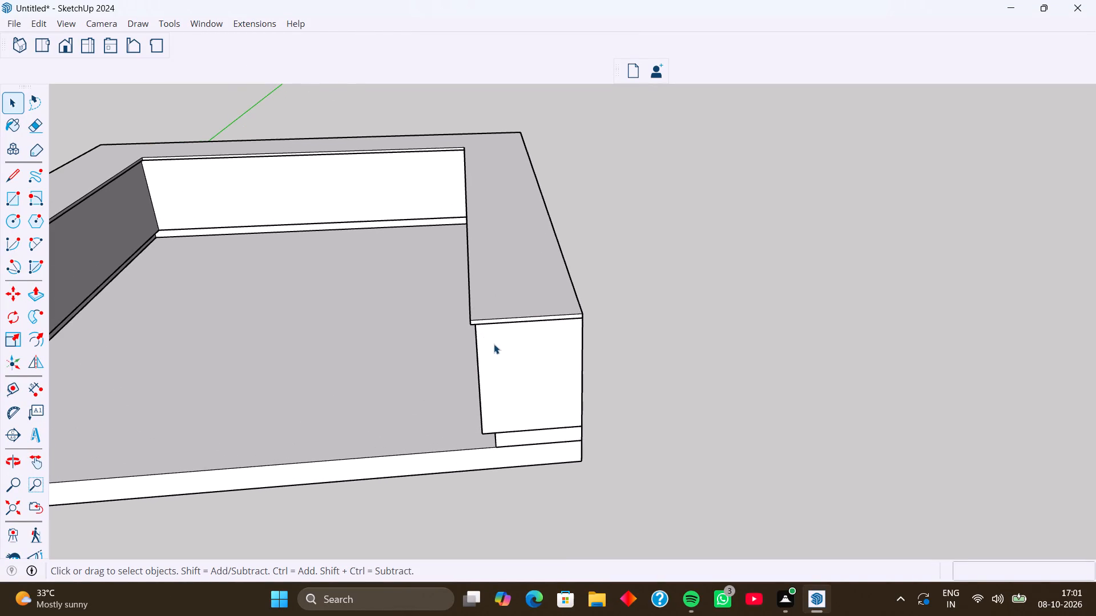
pyautogui.scroll(1, 502, 330)
pyautogui.moveTo(482, 325); pyautogui.dragTo(481, 304, button='middle')
pyautogui.scroll(12, 471, 307)
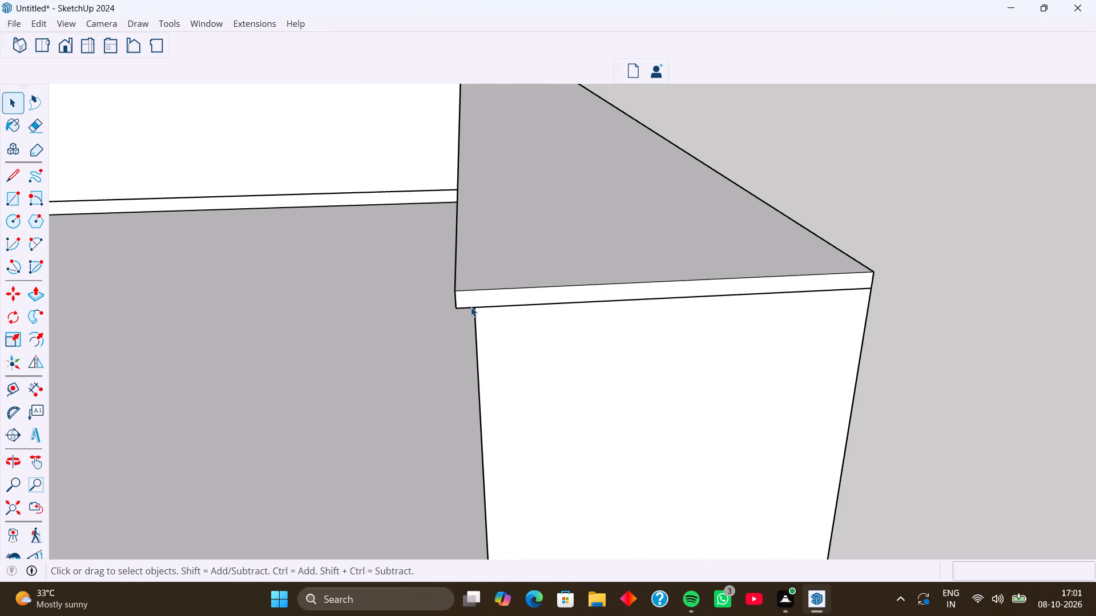
pyautogui.scroll(-4, 472, 315)
pyautogui.click(505, 278)
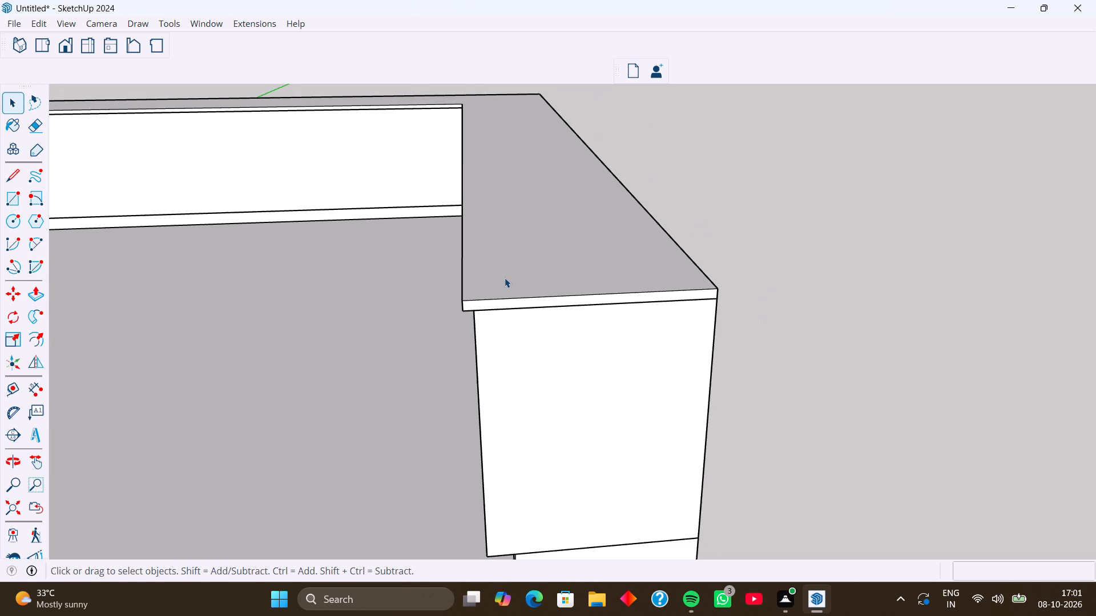
pyautogui.scroll(7, 462, 307)
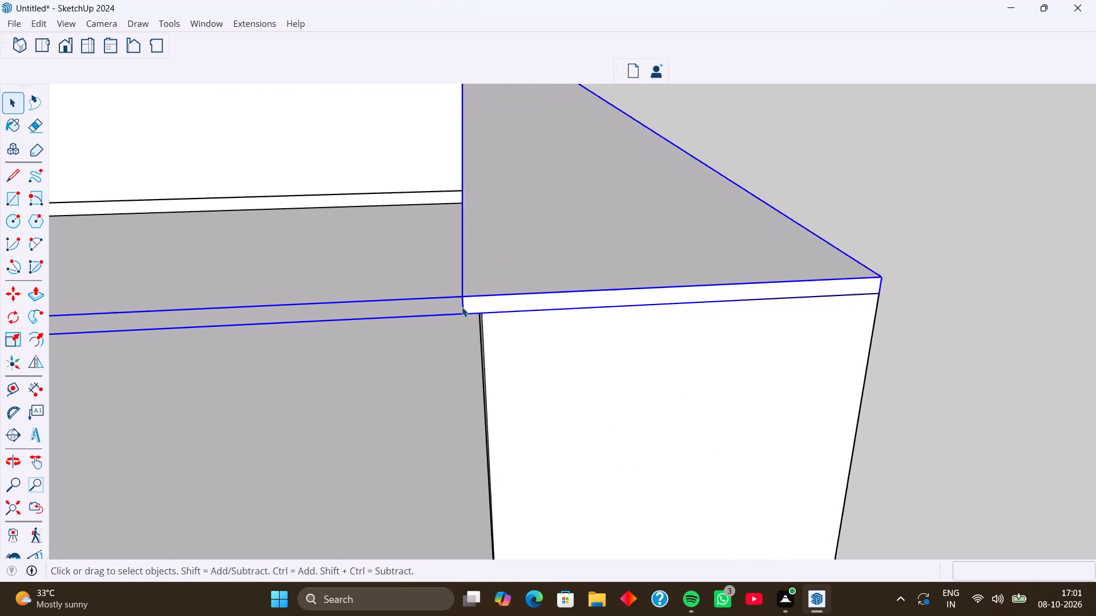
pyautogui.scroll(8, 462, 307)
pyautogui.scroll(-4, 492, 318)
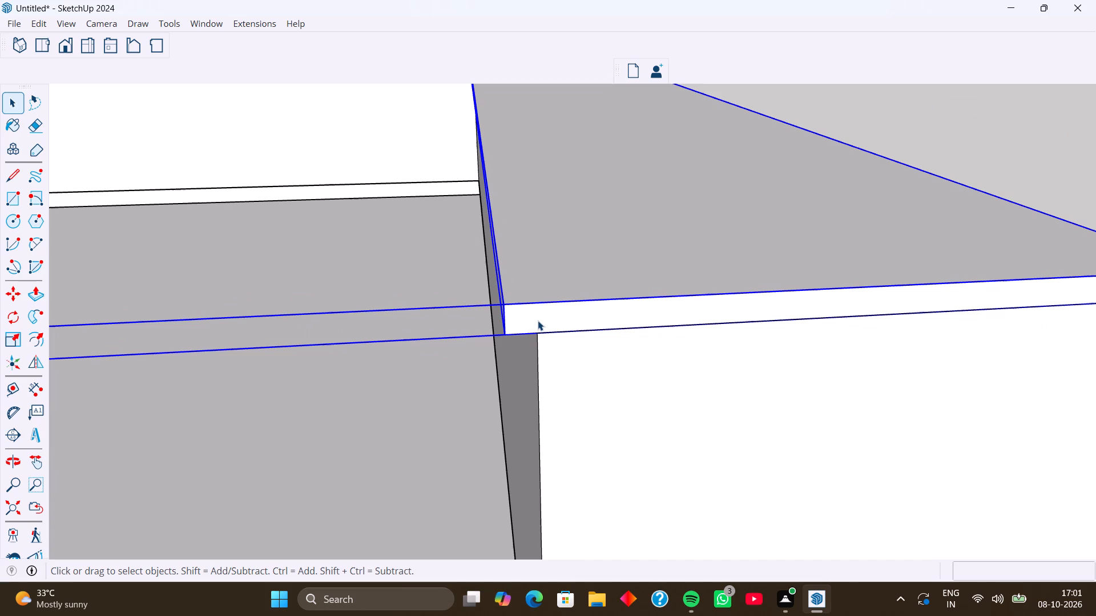
pyautogui.click(538, 321)
pyautogui.click(570, 279)
pyautogui.scroll(-4, 494, 310)
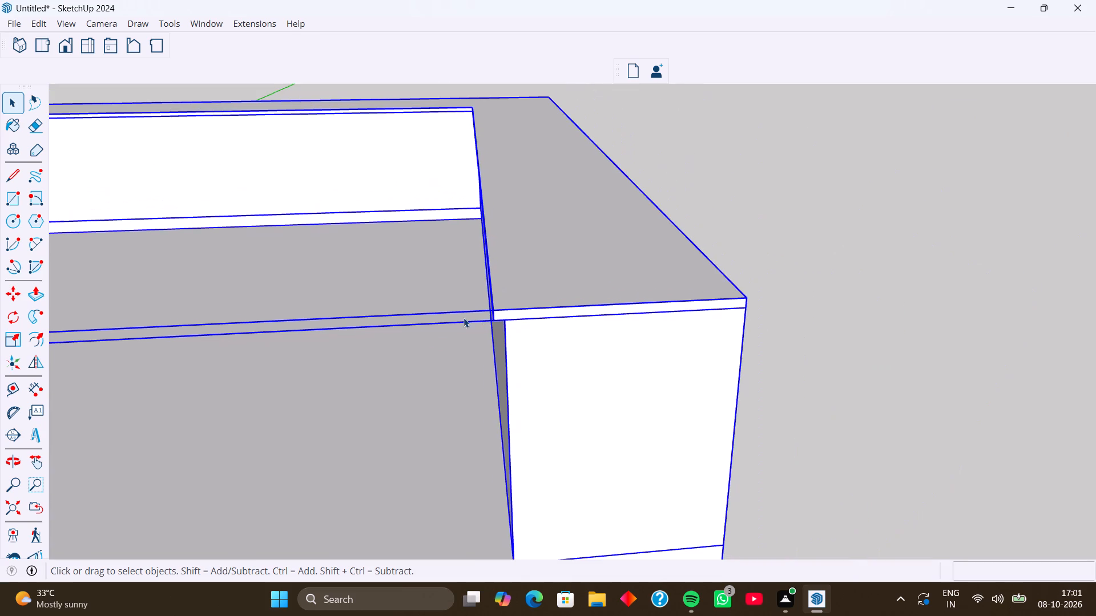
pyautogui.click(762, 263)
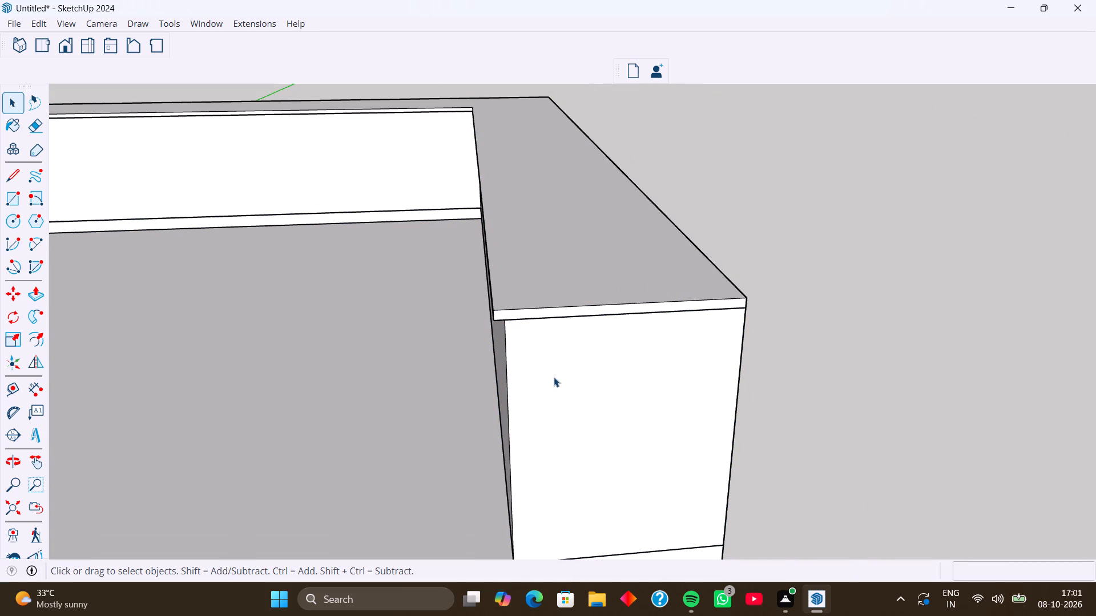
# Examine the right arm's end face, top slab overhang and recessed base from a lower viewing angle.
pyautogui.moveTo(554, 378); pyautogui.dragTo(565, 276, button='middle')
pyautogui.scroll(-5, 543, 318)
pyautogui.moveTo(539, 383); pyautogui.dragTo(543, 358, button='middle')
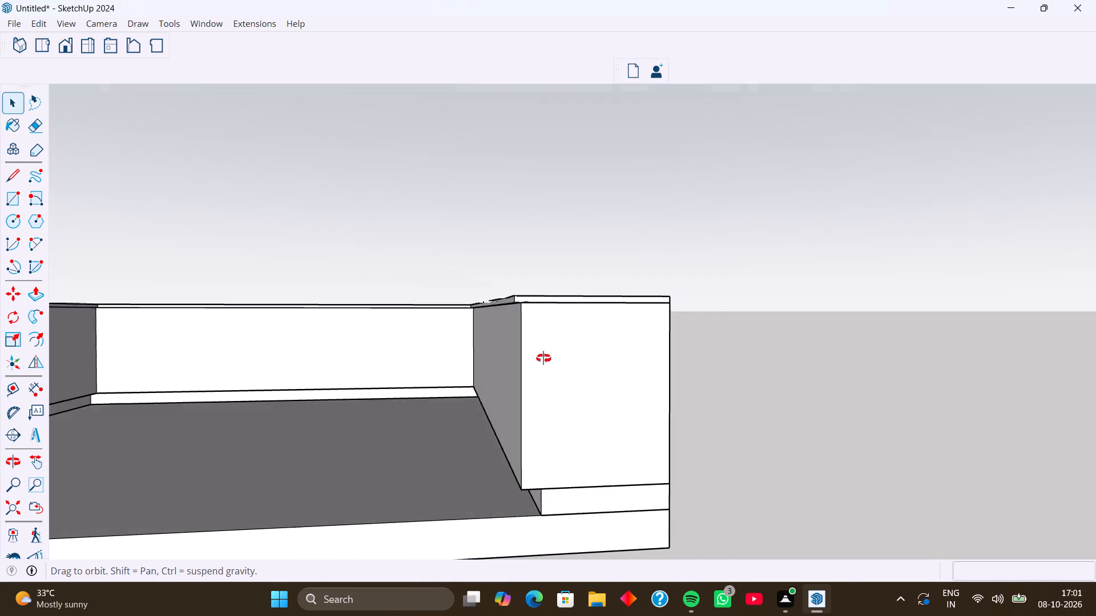
pyautogui.moveTo(543, 358); pyautogui.dragTo(544, 358, button='middle')
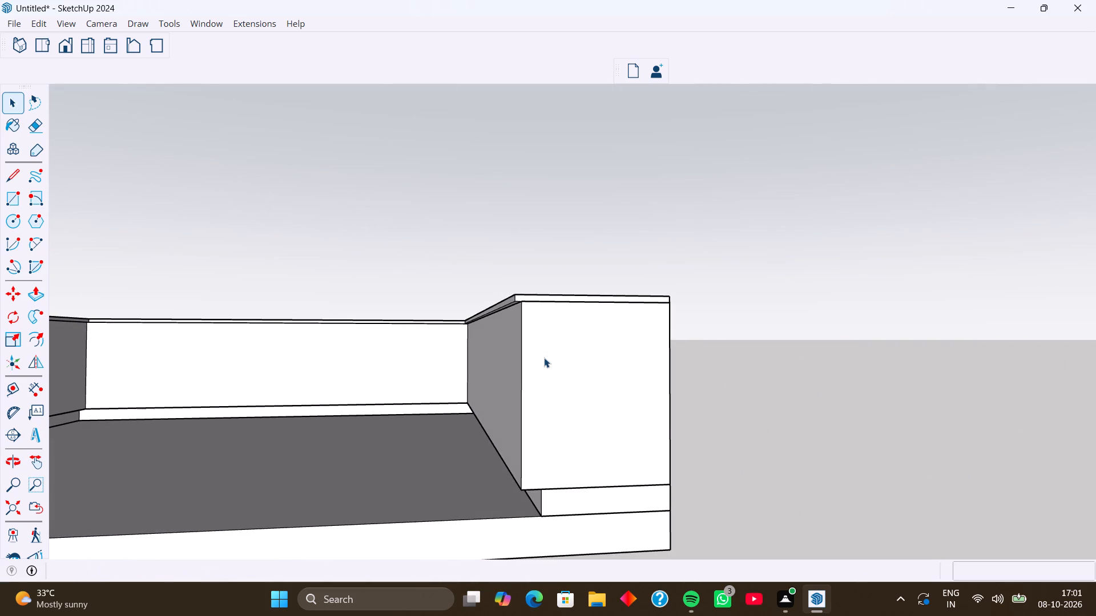
pyautogui.moveTo(529, 354); pyautogui.dragTo(516, 407, button='middle')
pyautogui.scroll(2, 546, 313)
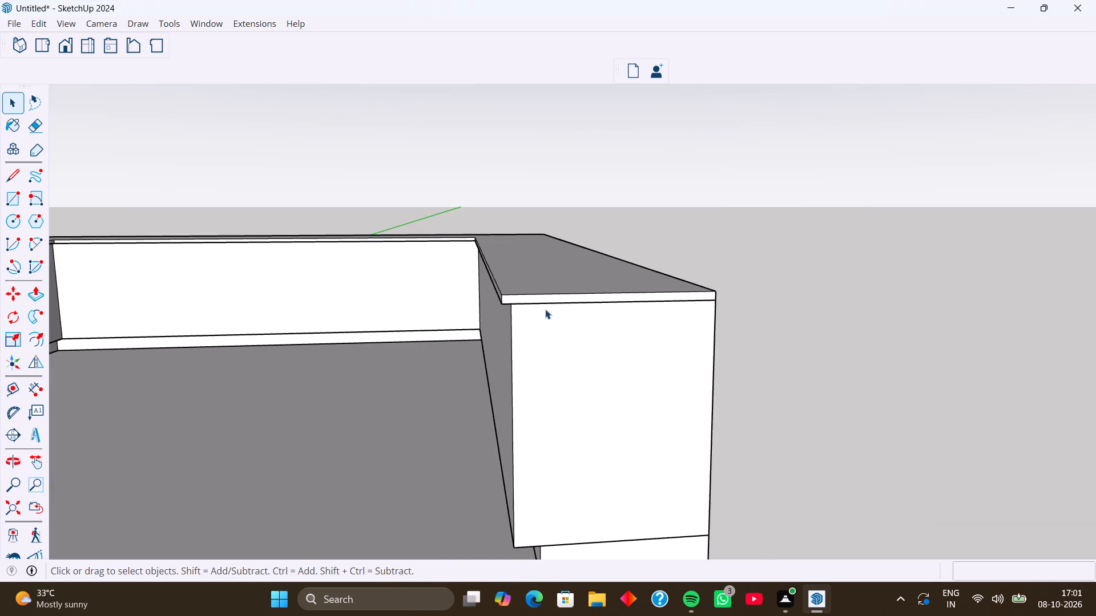
pyautogui.scroll(4, 545, 309)
pyautogui.moveTo(542, 311); pyautogui.dragTo(537, 312, button='middle')
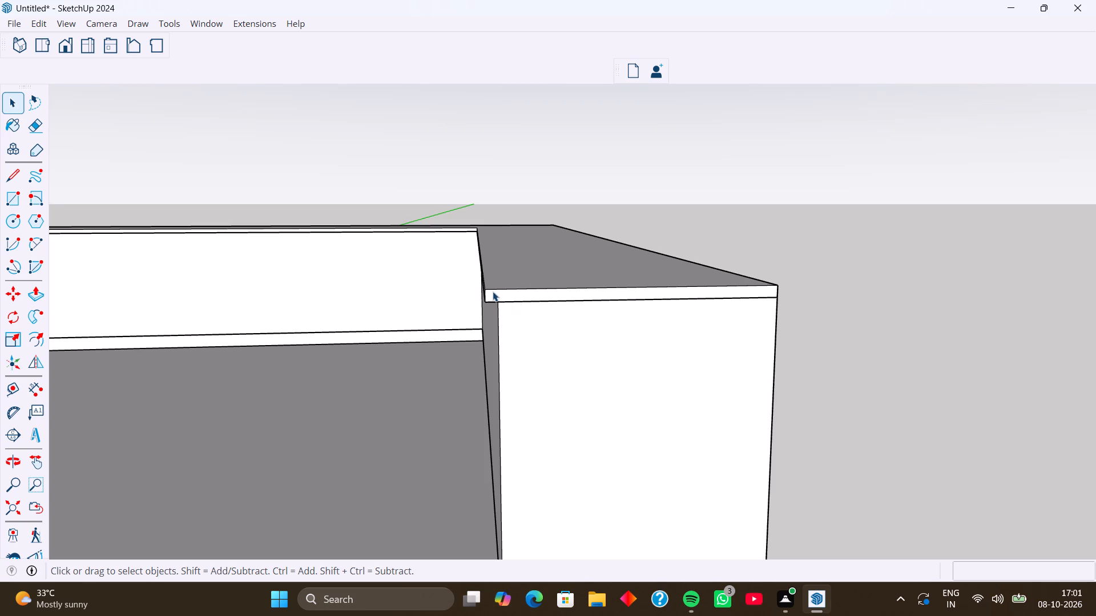
pyautogui.scroll(4, 505, 301)
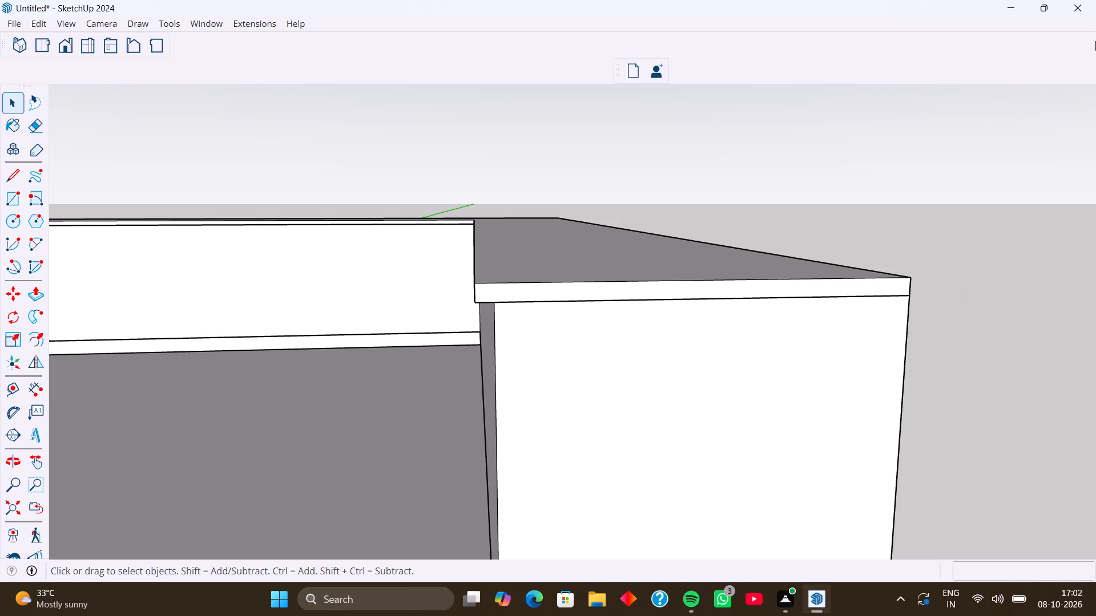
# Close the model, choosing to save its changes, and name the SketchUp file KITCHEN MODEL in the Documents folder.
pyautogui.click(1073, 9)
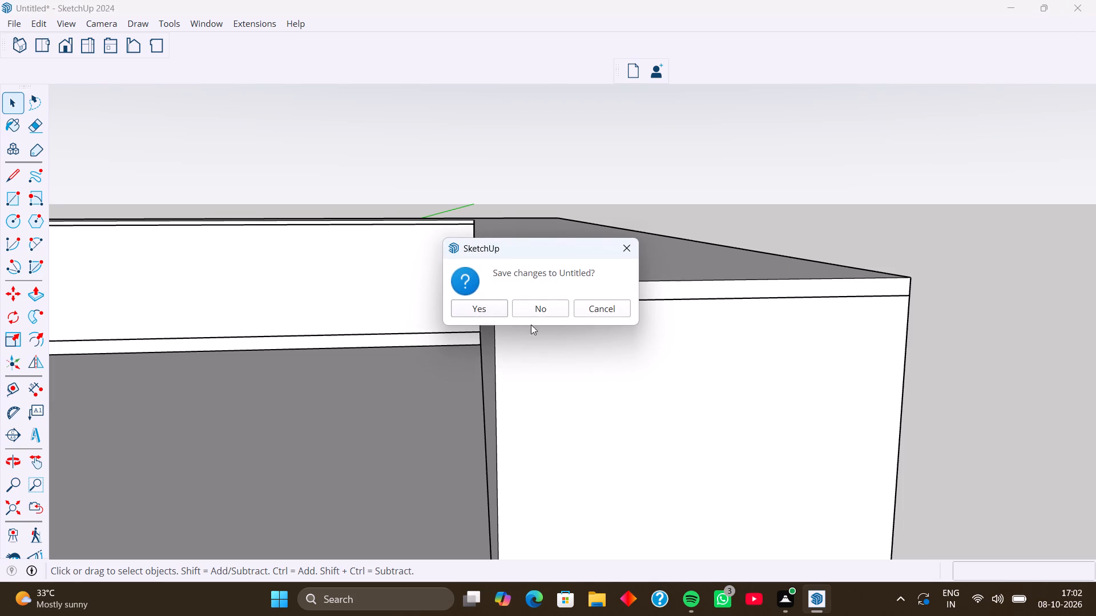
pyautogui.click(483, 309)
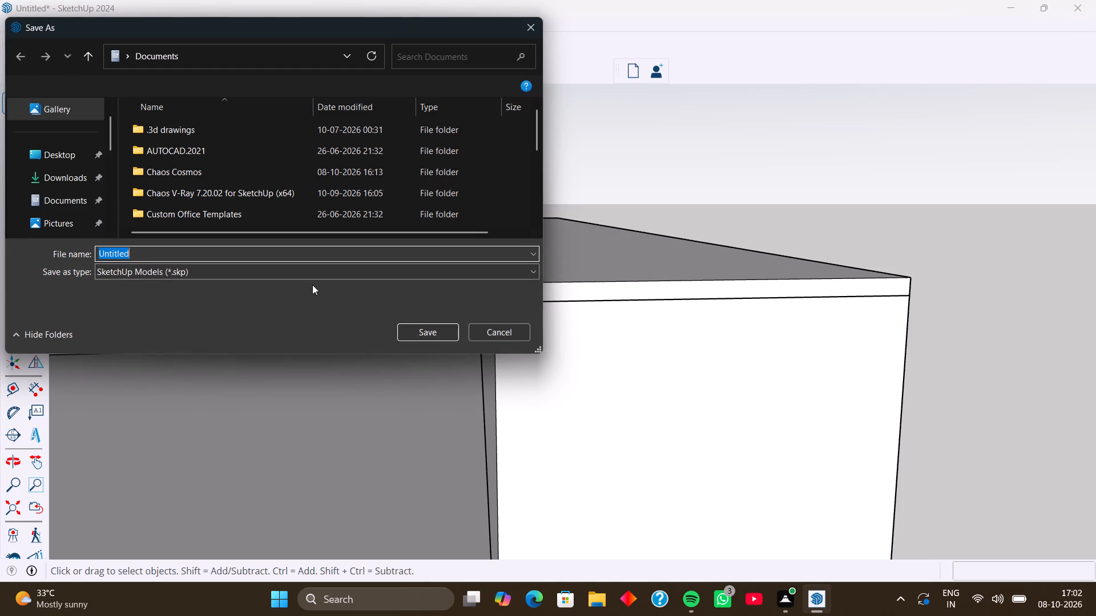
pyautogui.write('KITCHEN')
pyautogui.press('space')
pyautogui.write('MODE')
pyautogui.press('l')
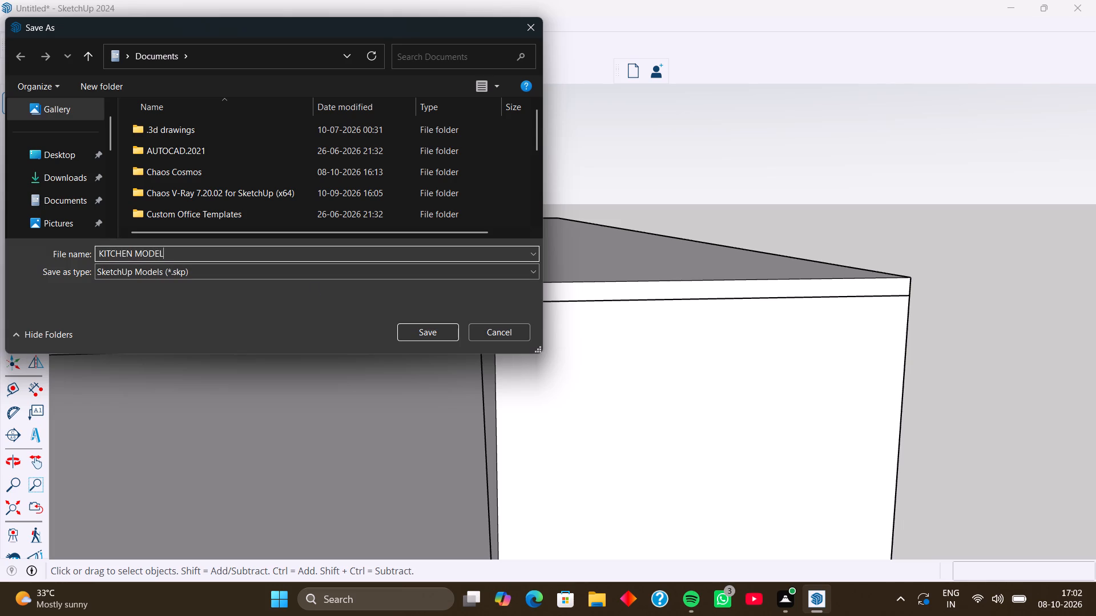
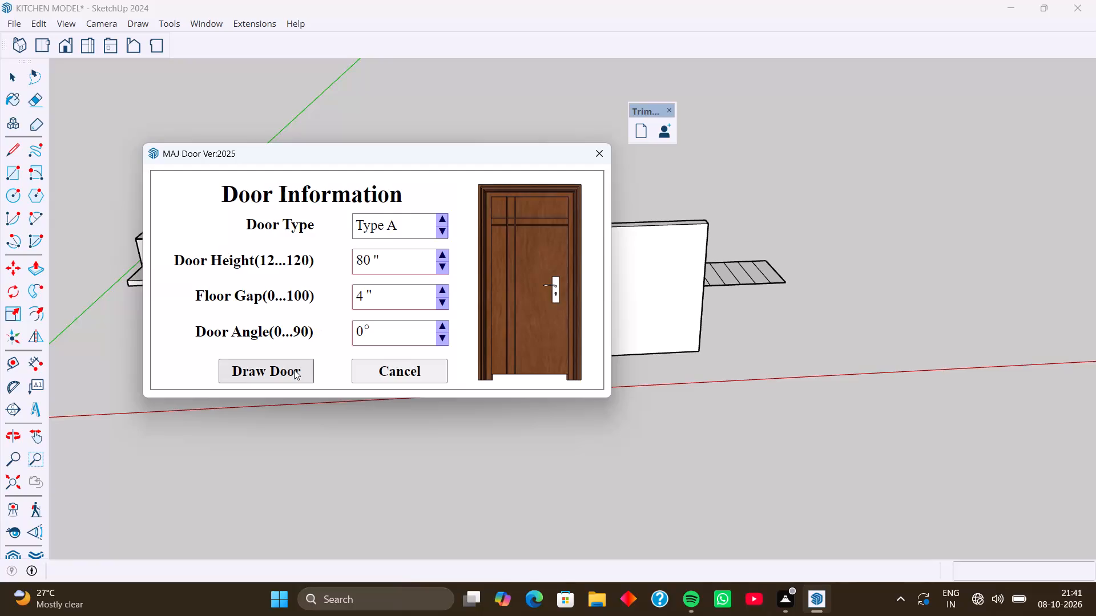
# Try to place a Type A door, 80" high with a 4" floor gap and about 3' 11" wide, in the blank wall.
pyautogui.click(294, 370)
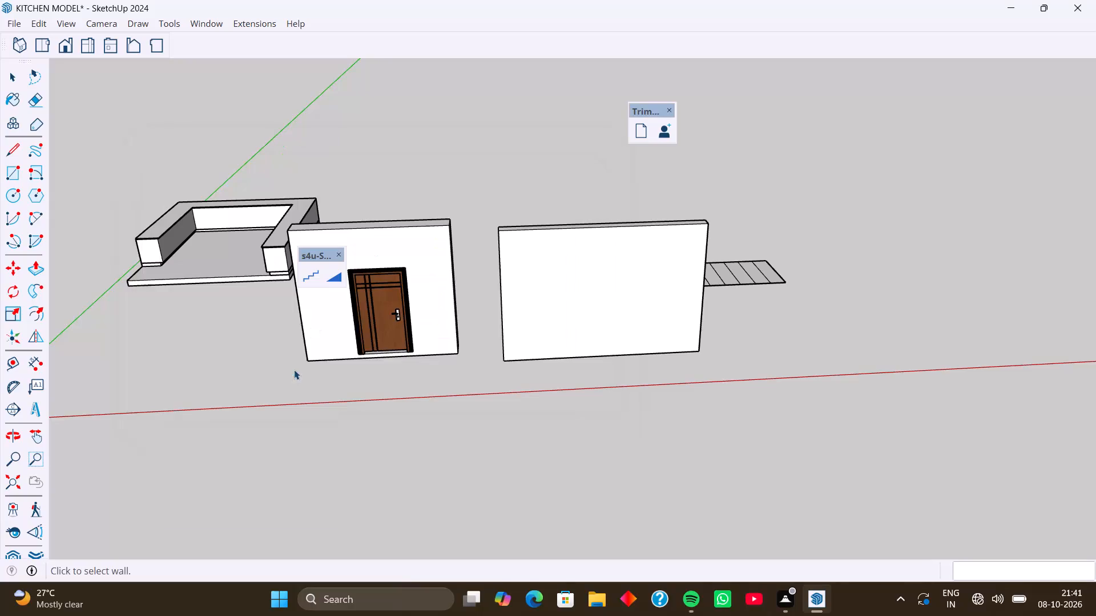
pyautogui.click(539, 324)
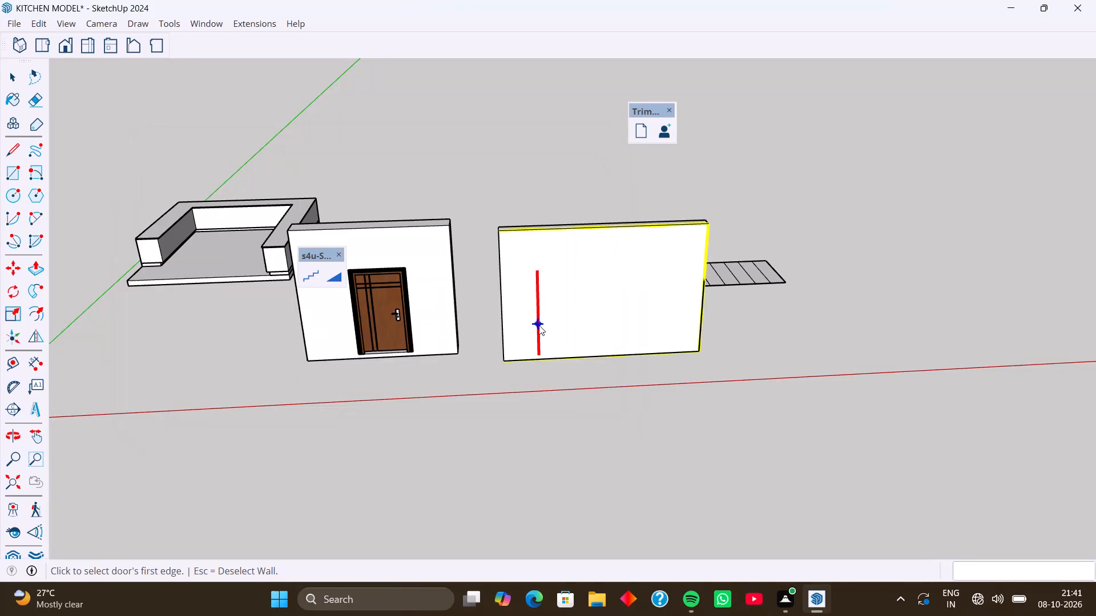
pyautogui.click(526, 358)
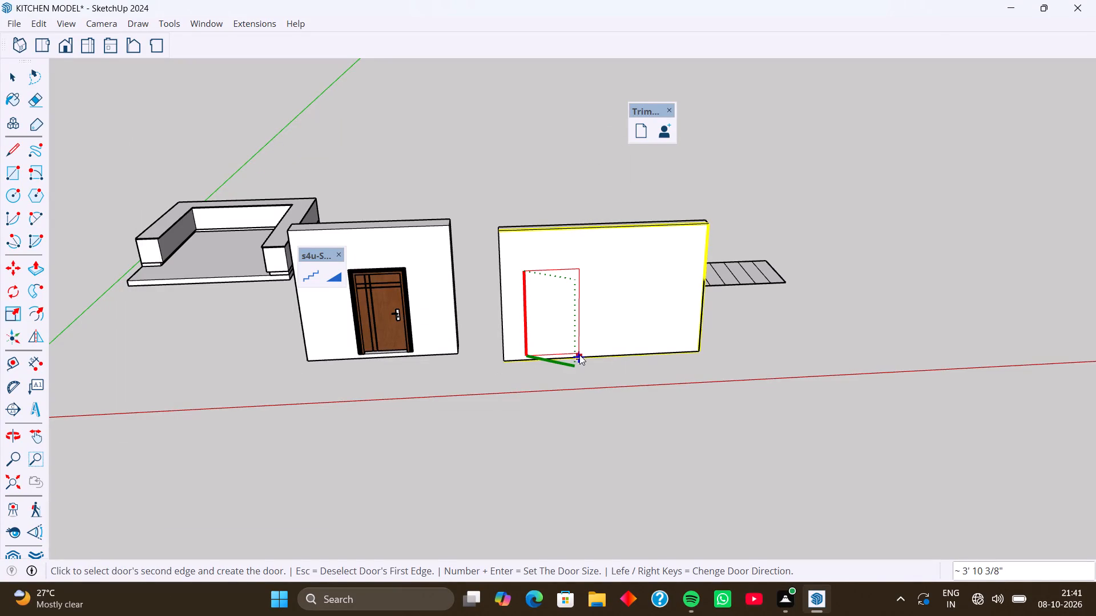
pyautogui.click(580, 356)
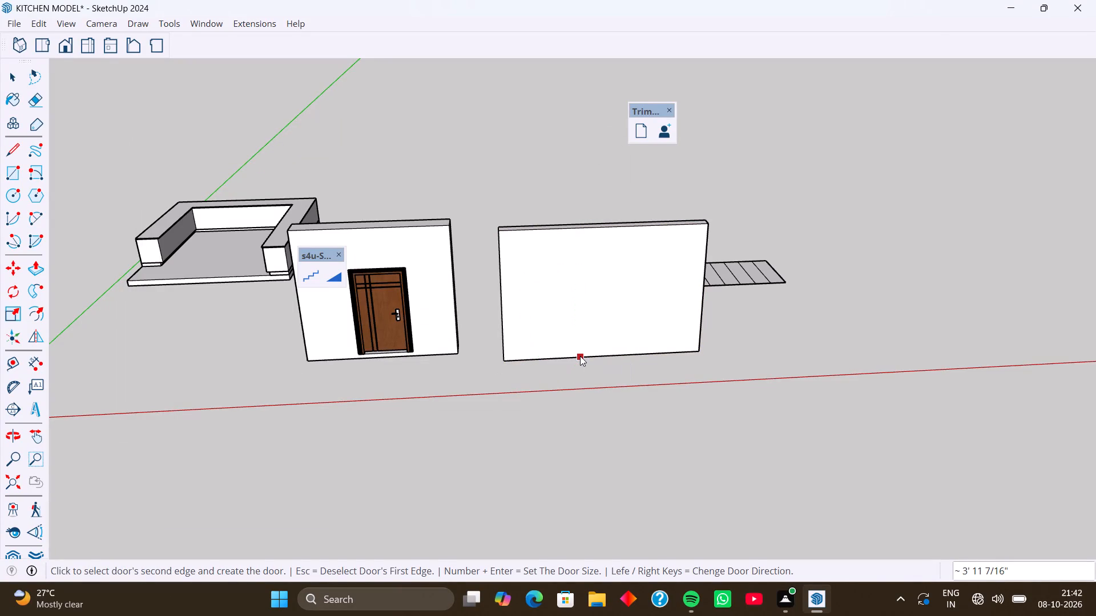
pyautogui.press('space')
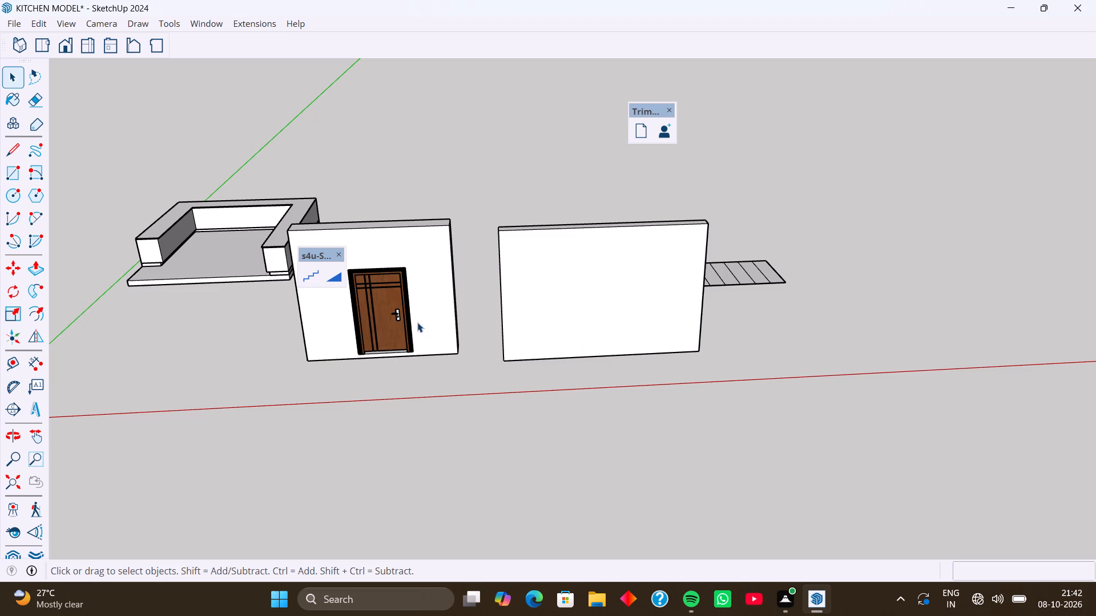
# Delete the wall beside the kitchen counter together with the wooden door it contains.
pyautogui.tripleClick(422, 318)
pyautogui.tripleClick(422, 318)
pyautogui.click(422, 318)
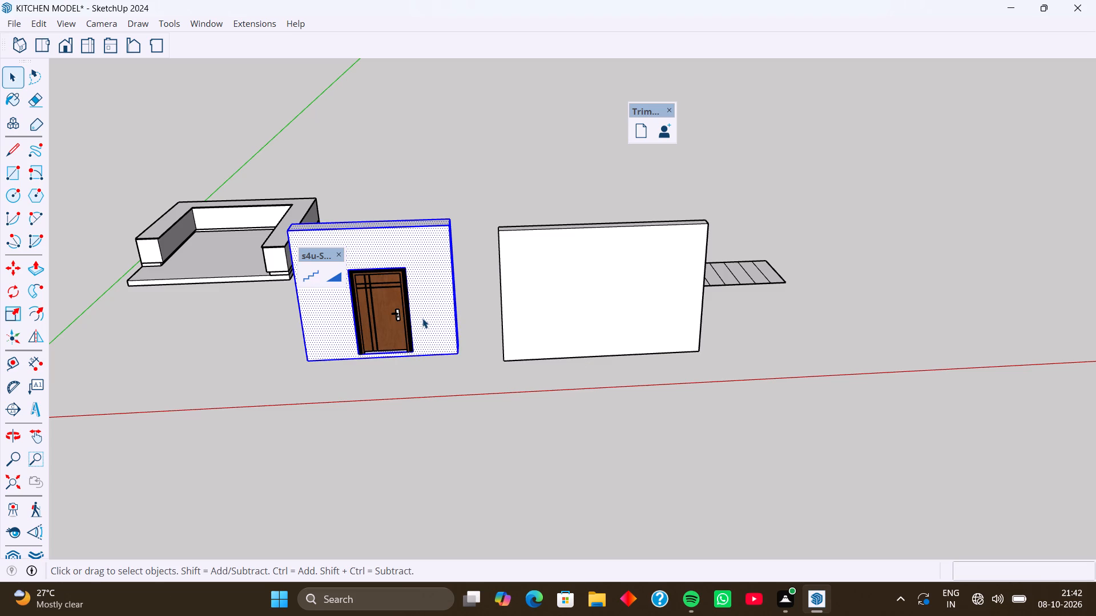
pyautogui.press('Delete')
pyautogui.click(405, 307)
pyautogui.press('Delete')
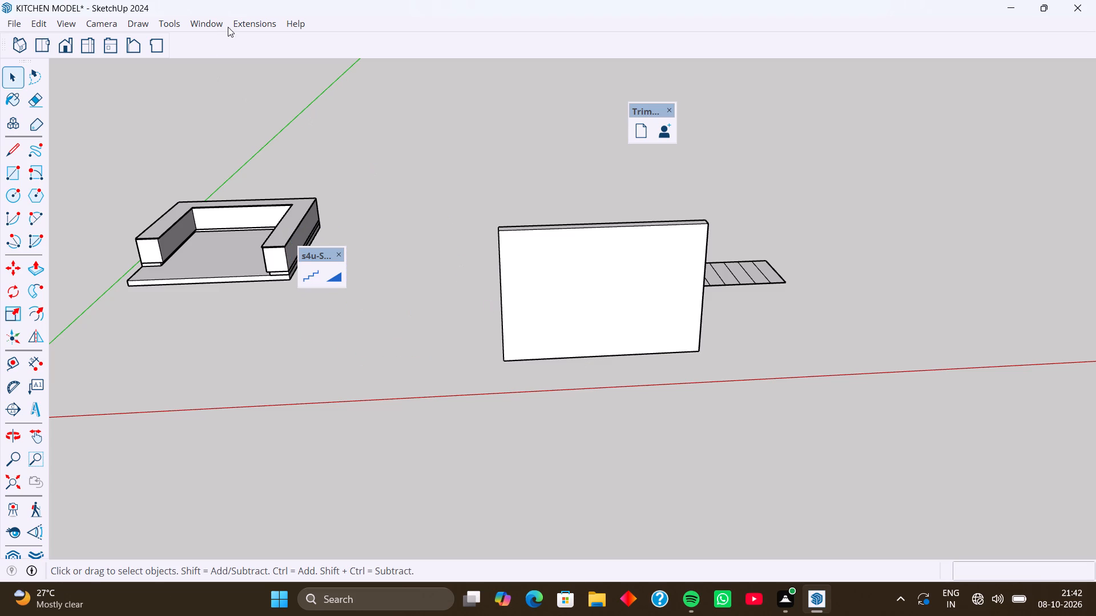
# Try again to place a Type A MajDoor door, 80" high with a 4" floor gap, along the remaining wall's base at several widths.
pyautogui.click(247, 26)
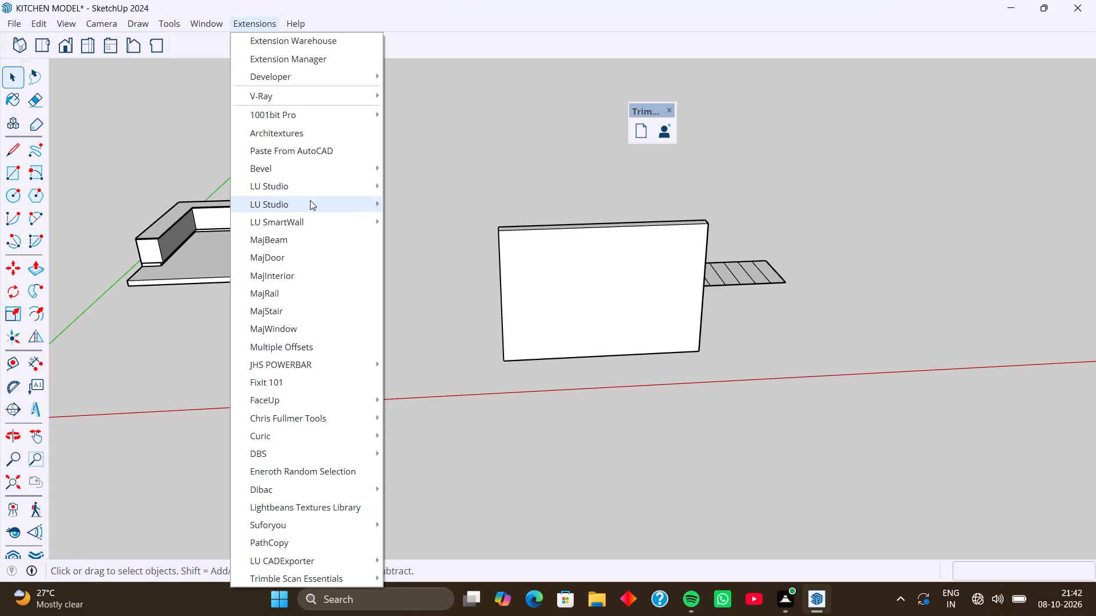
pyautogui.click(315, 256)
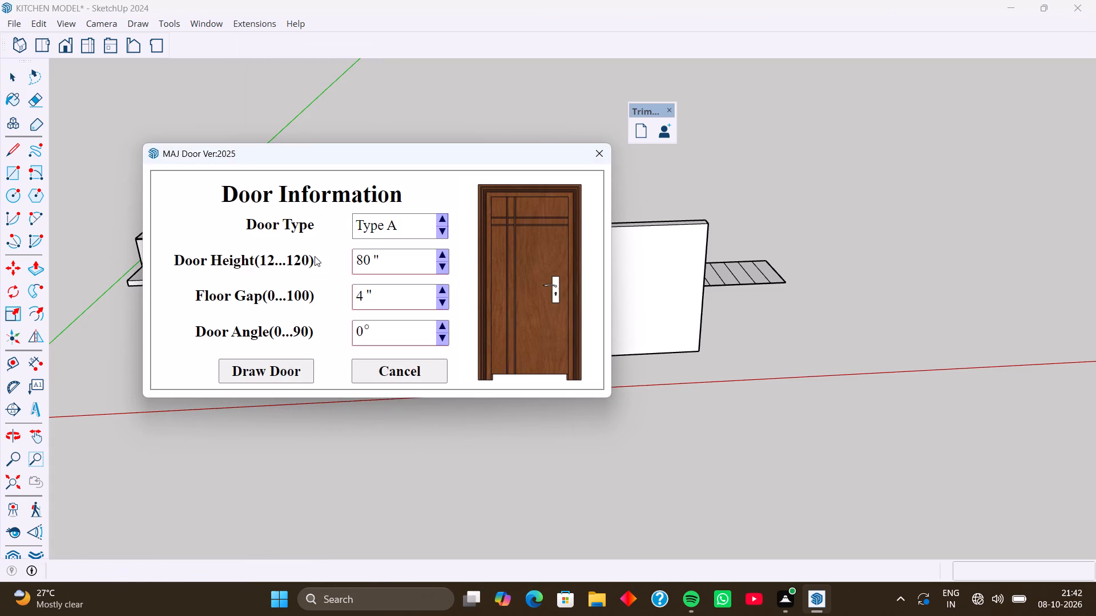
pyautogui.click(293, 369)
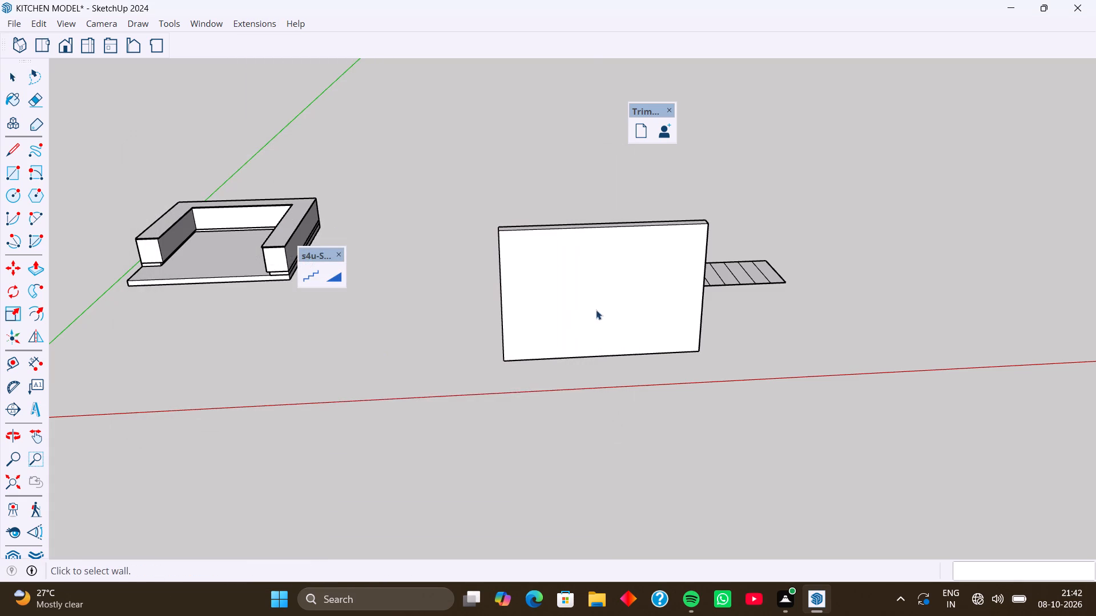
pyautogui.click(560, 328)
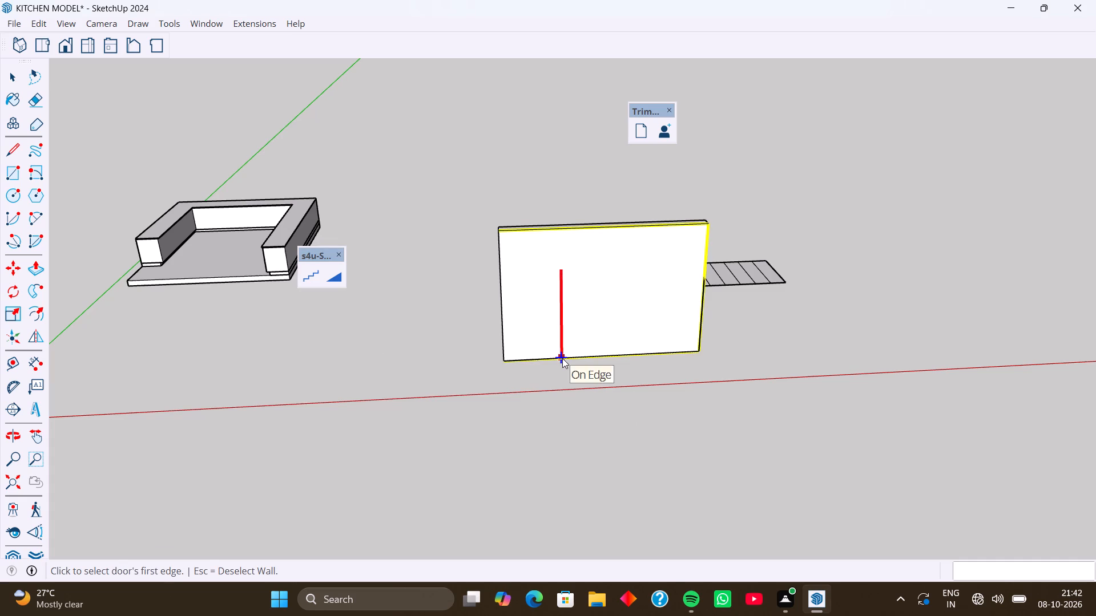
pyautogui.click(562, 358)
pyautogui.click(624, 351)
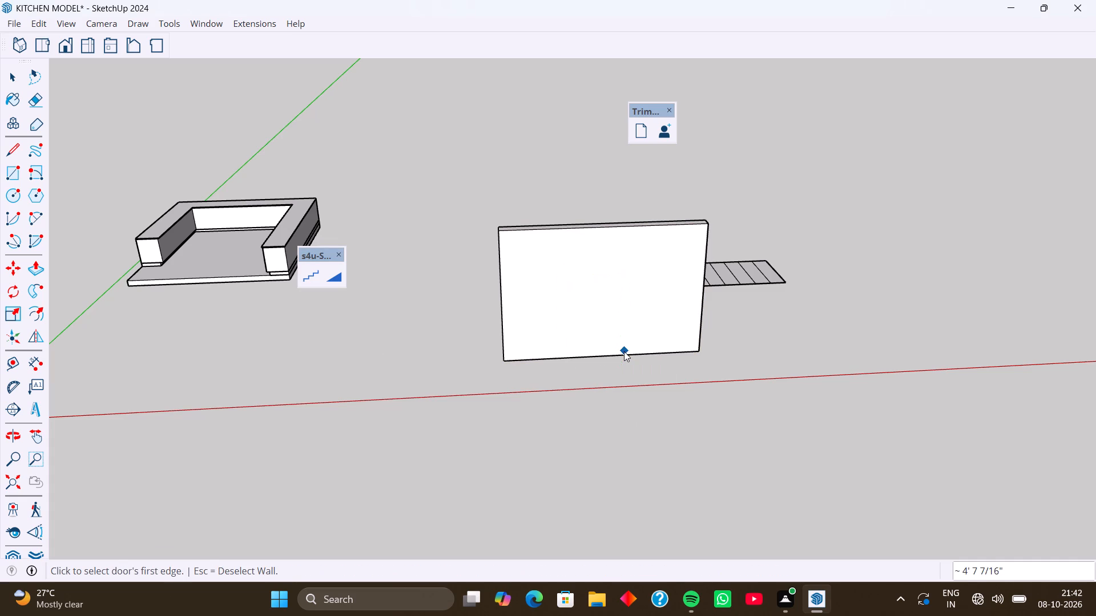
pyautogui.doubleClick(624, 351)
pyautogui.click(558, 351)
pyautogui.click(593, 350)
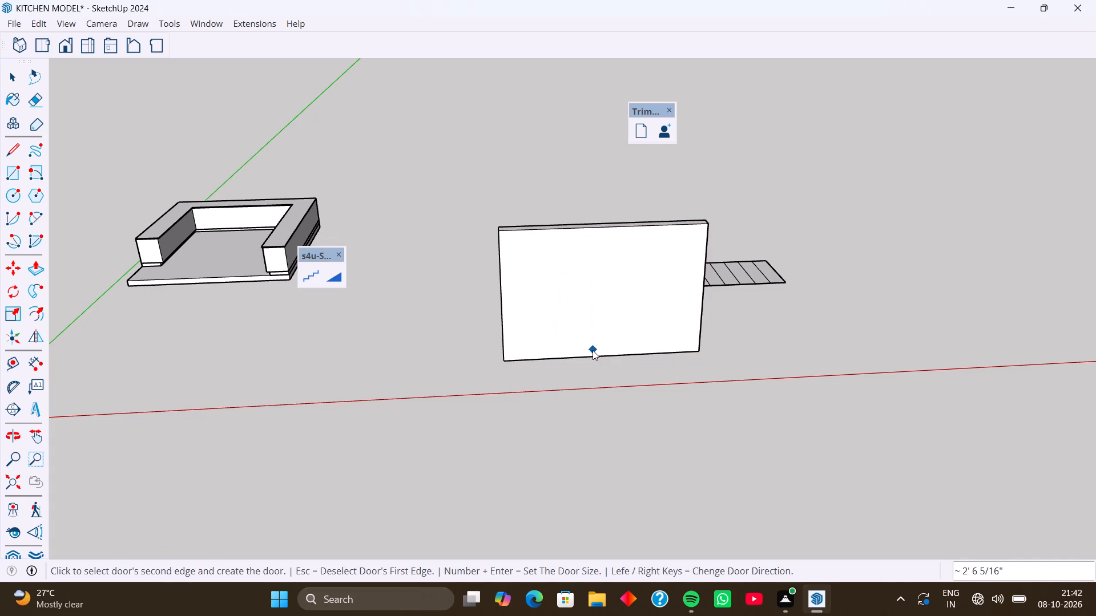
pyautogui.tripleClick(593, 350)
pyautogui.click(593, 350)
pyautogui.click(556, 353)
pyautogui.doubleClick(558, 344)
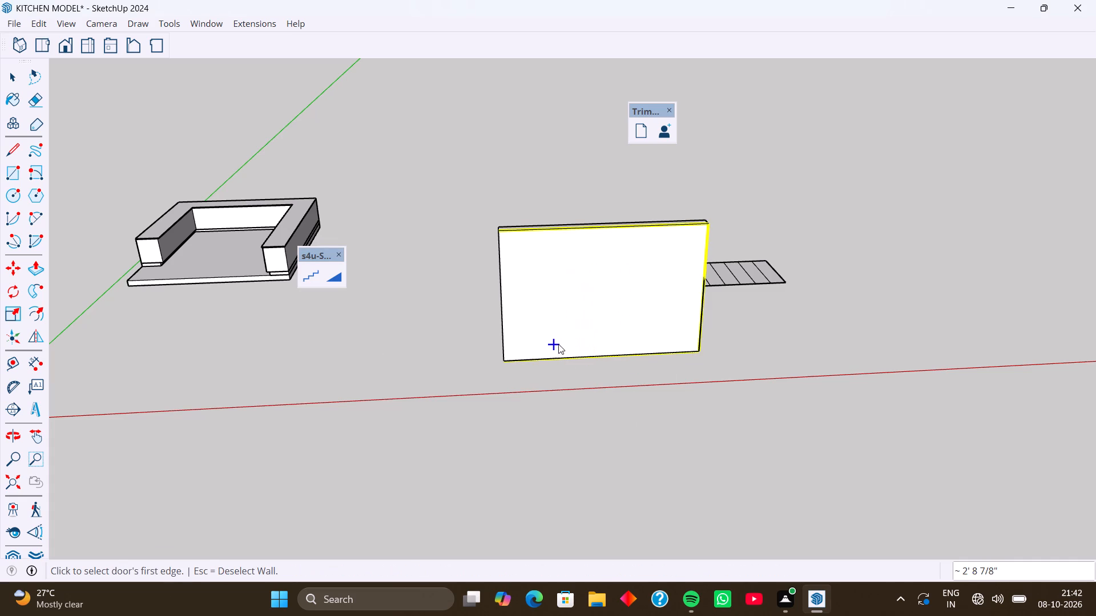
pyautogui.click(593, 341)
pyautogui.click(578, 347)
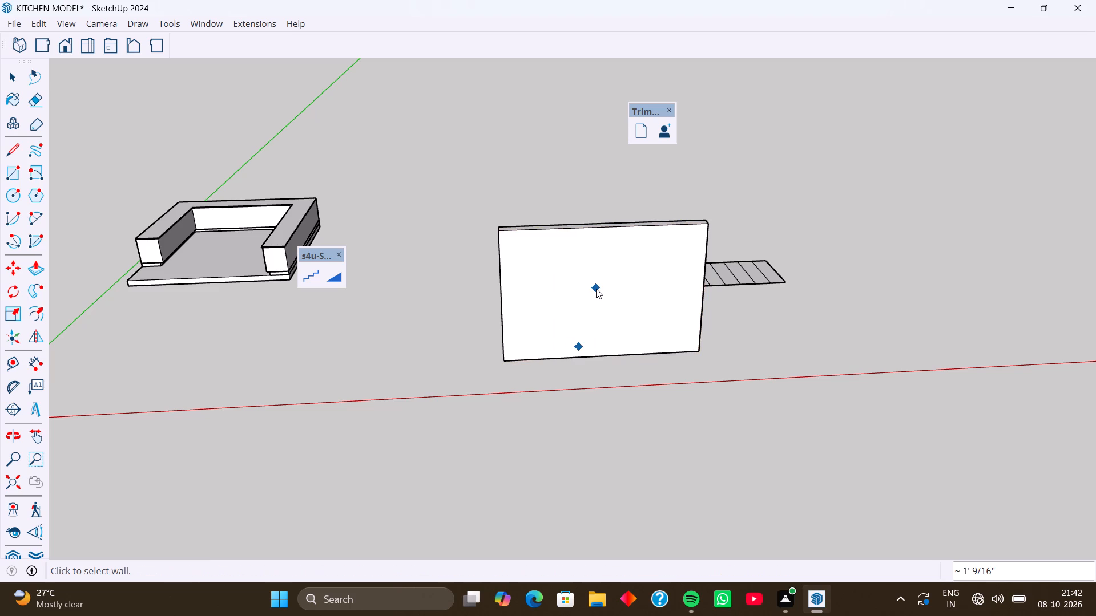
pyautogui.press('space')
# Delete the remaining blank wall.
pyautogui.tripleClick(596, 285)
pyautogui.doubleClick(596, 285)
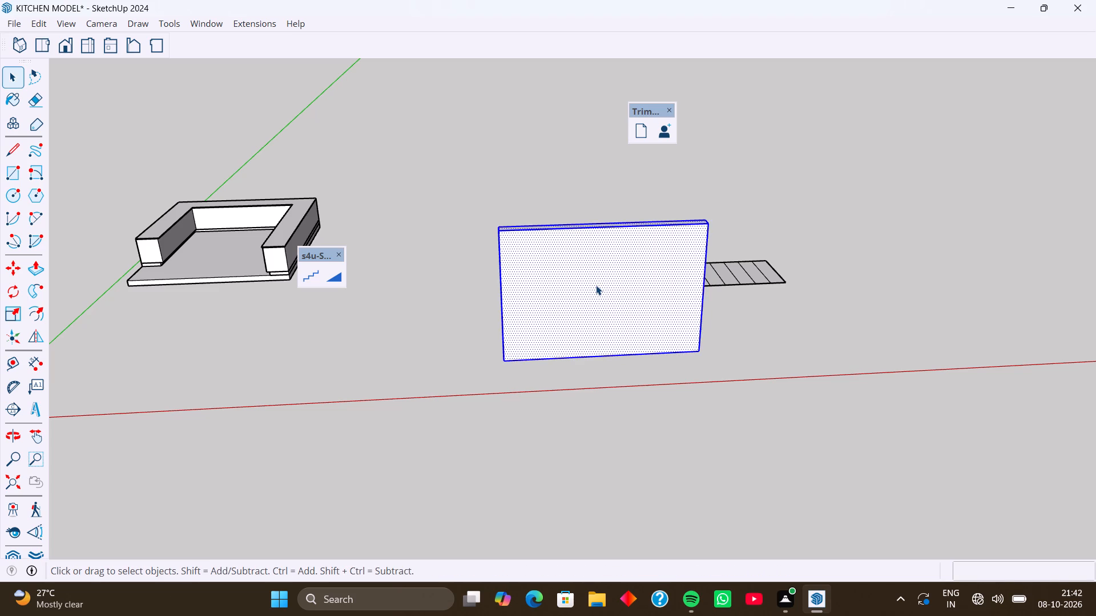
pyautogui.press('Delete')
# Draw a long rectangle about 33' 11" by 9" on the ground in front of the striped strip.
pyautogui.moveTo(566, 327); pyautogui.dragTo(581, 392, button='middle')
pyautogui.moveTo(576, 381); pyautogui.dragTo(545, 387, button='middle')
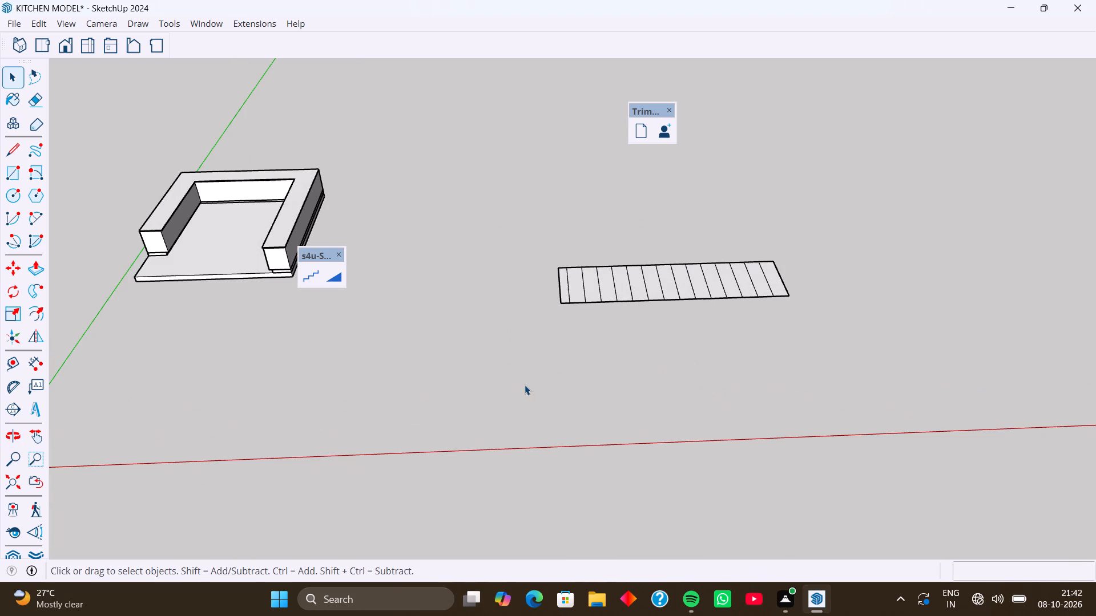
pyautogui.press('r')
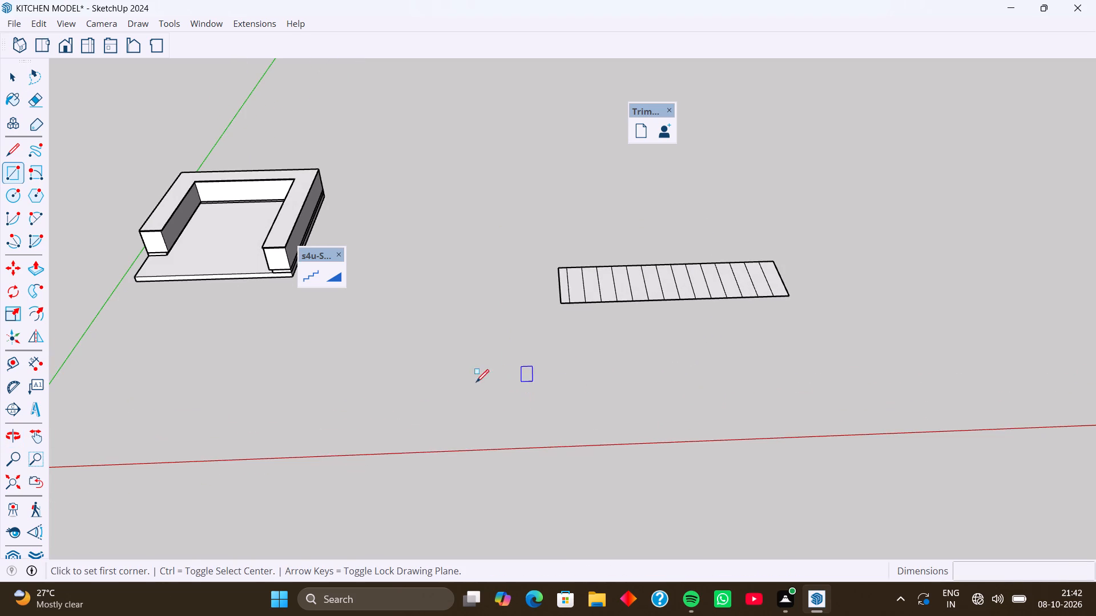
pyautogui.click(449, 388)
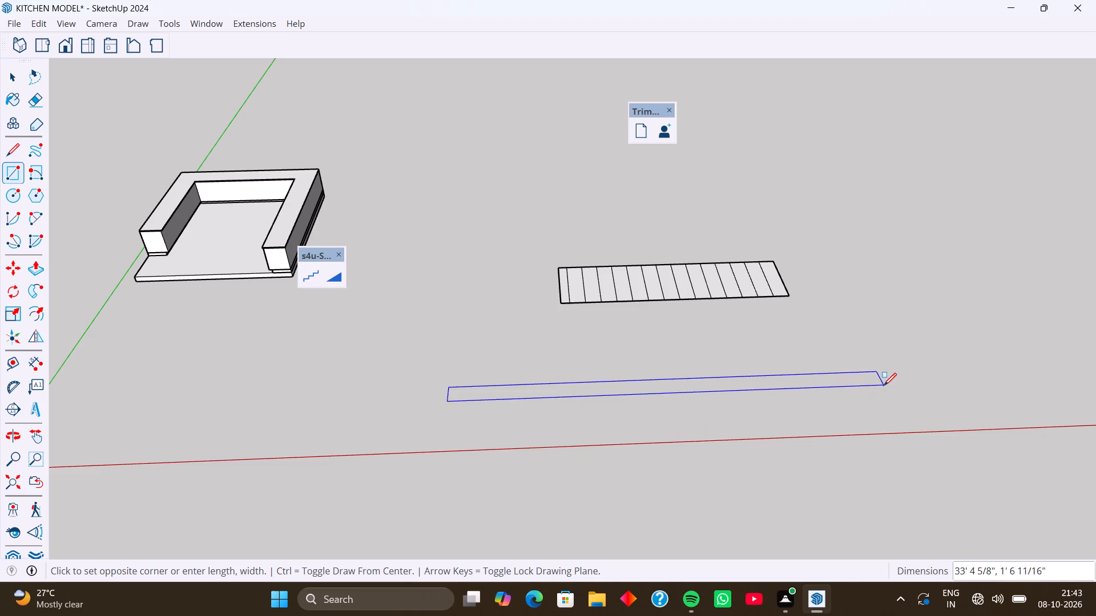
pyautogui.scroll(8, 884, 381)
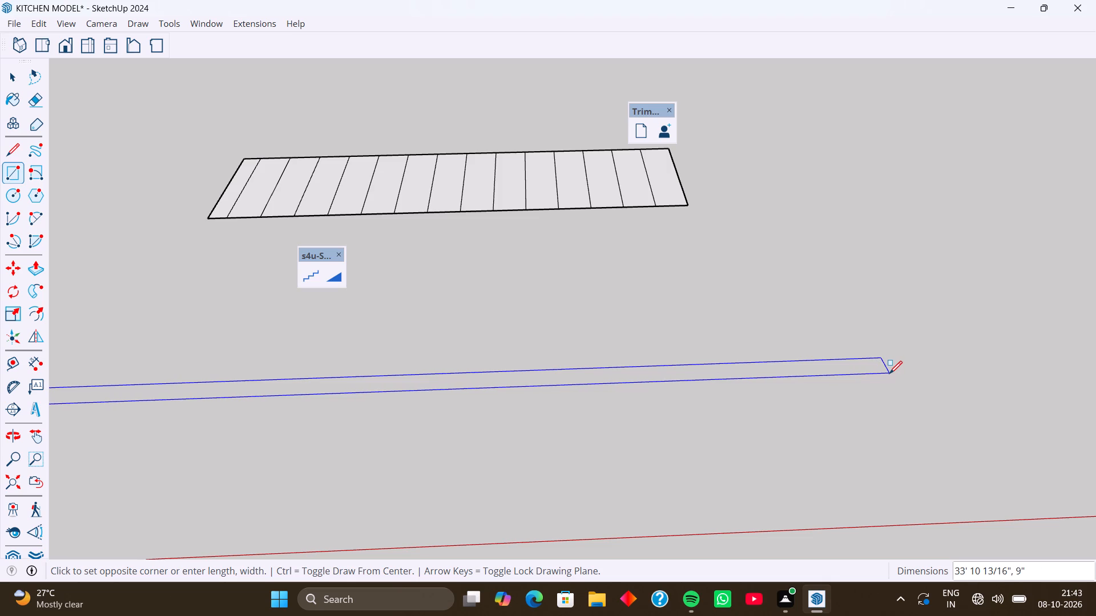
pyautogui.click(889, 374)
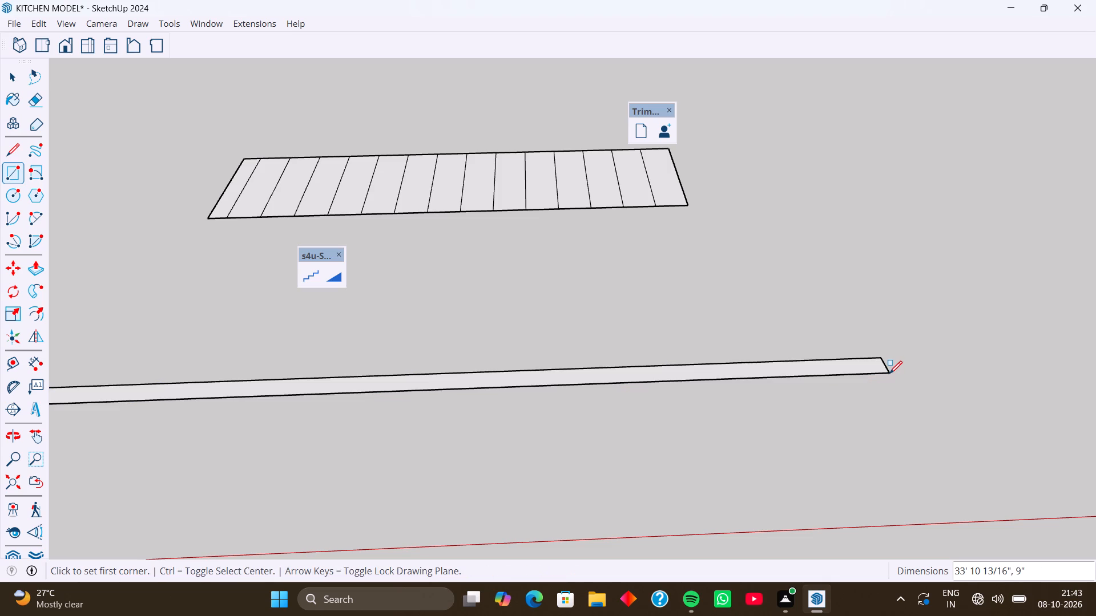
# Extrude the long rectangle 10' upward to form a wall.
pyautogui.press('p')
pyautogui.click(878, 370)
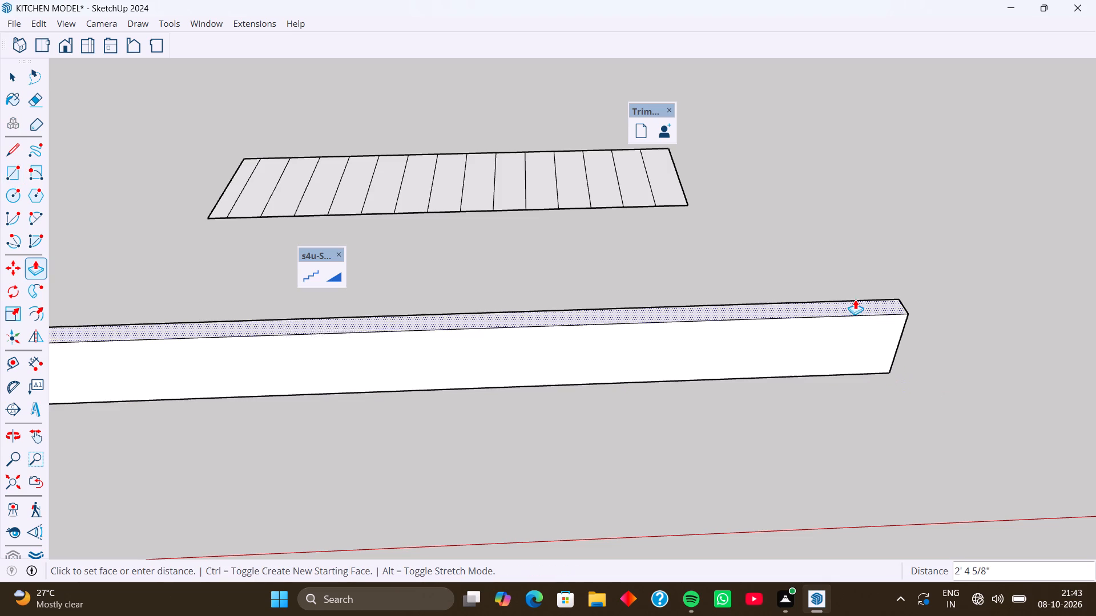
pyautogui.write("10'")
pyautogui.press('Return')
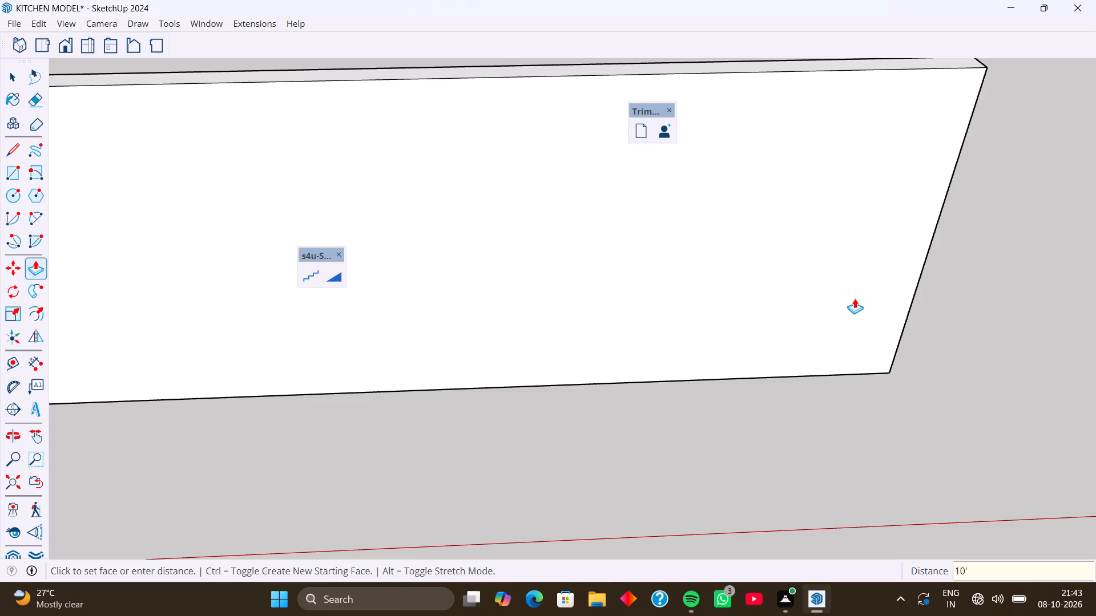
pyautogui.scroll(-10, 734, 354)
pyautogui.moveTo(624, 371); pyautogui.dragTo(623, 370, button='middle')
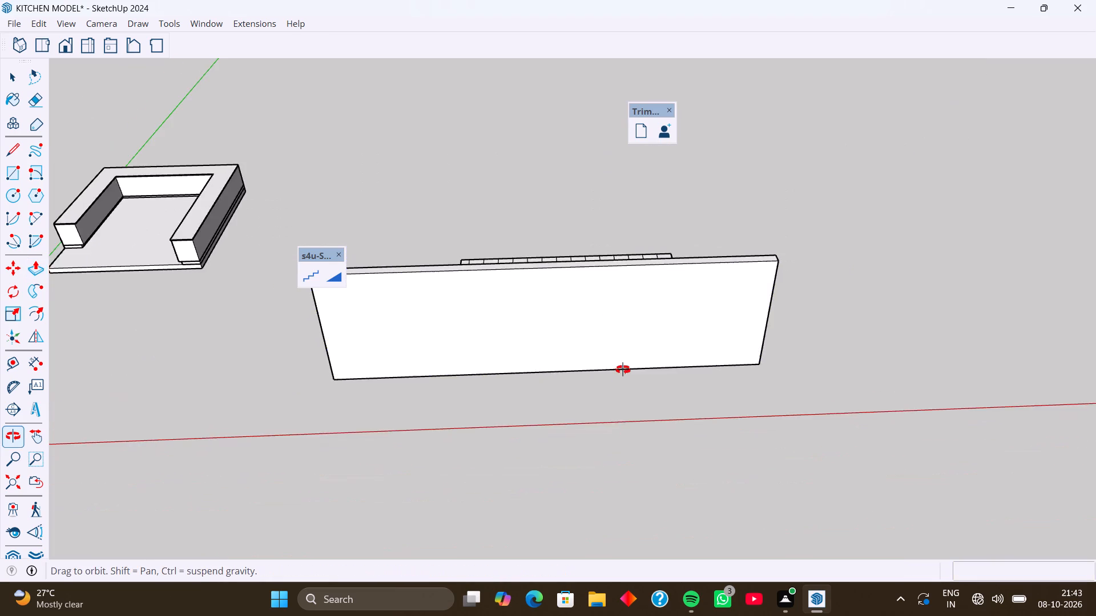
pyautogui.moveTo(623, 370); pyautogui.dragTo(603, 252, button='middle')
pyautogui.press('space')
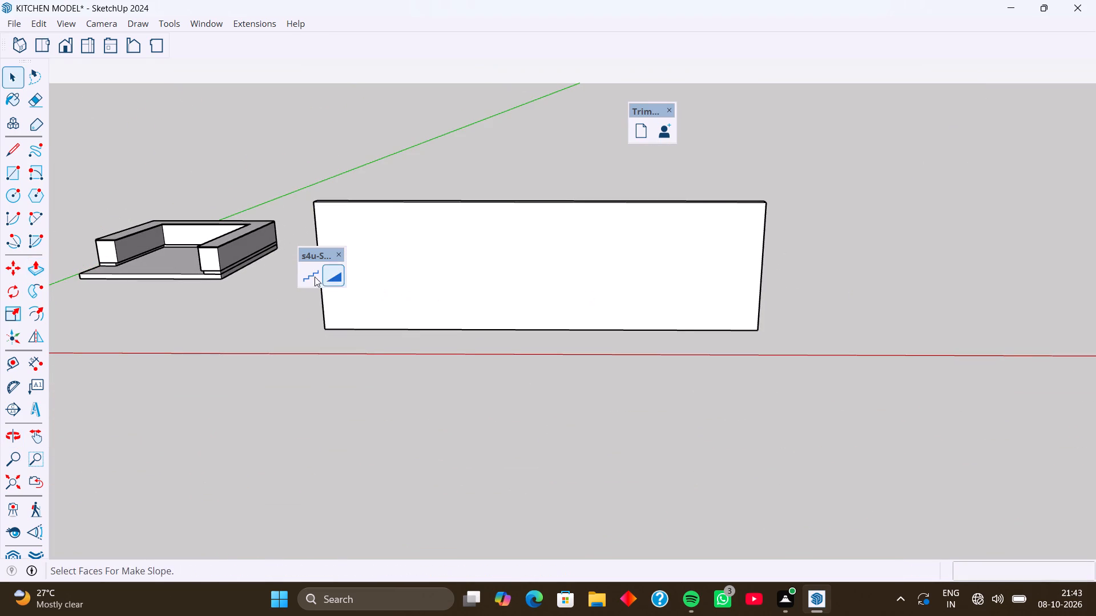
# Close the floating s4u tool palette overlapping the wall.
pyautogui.click(340, 257)
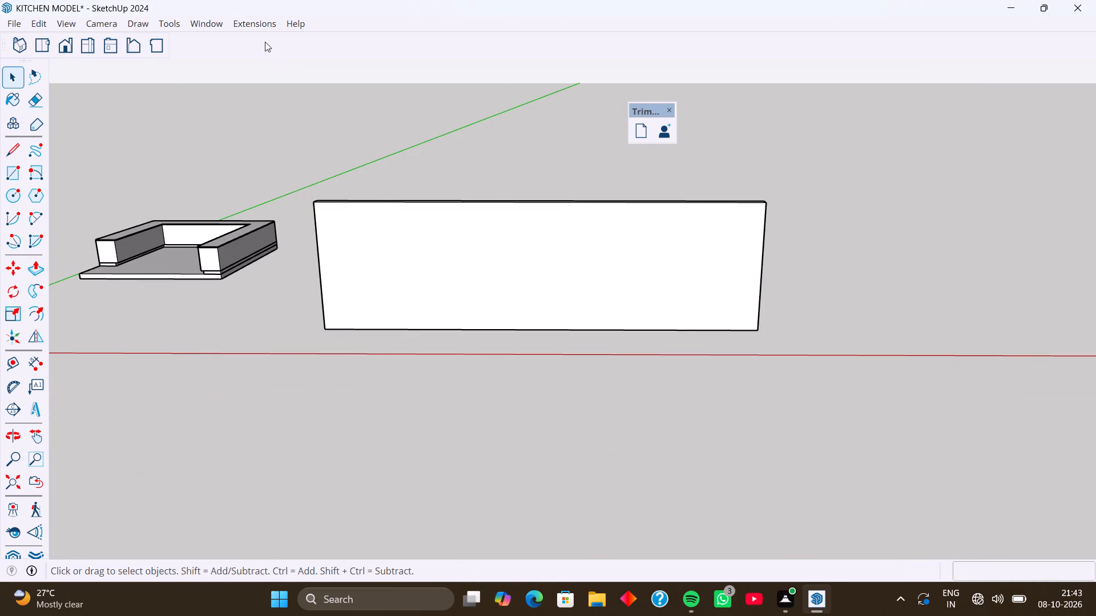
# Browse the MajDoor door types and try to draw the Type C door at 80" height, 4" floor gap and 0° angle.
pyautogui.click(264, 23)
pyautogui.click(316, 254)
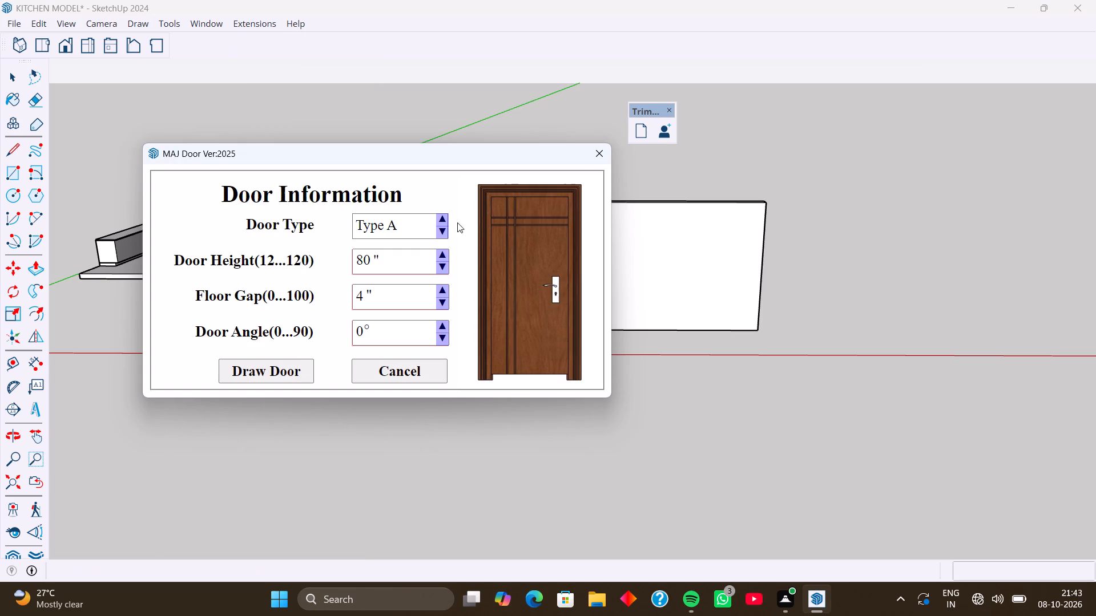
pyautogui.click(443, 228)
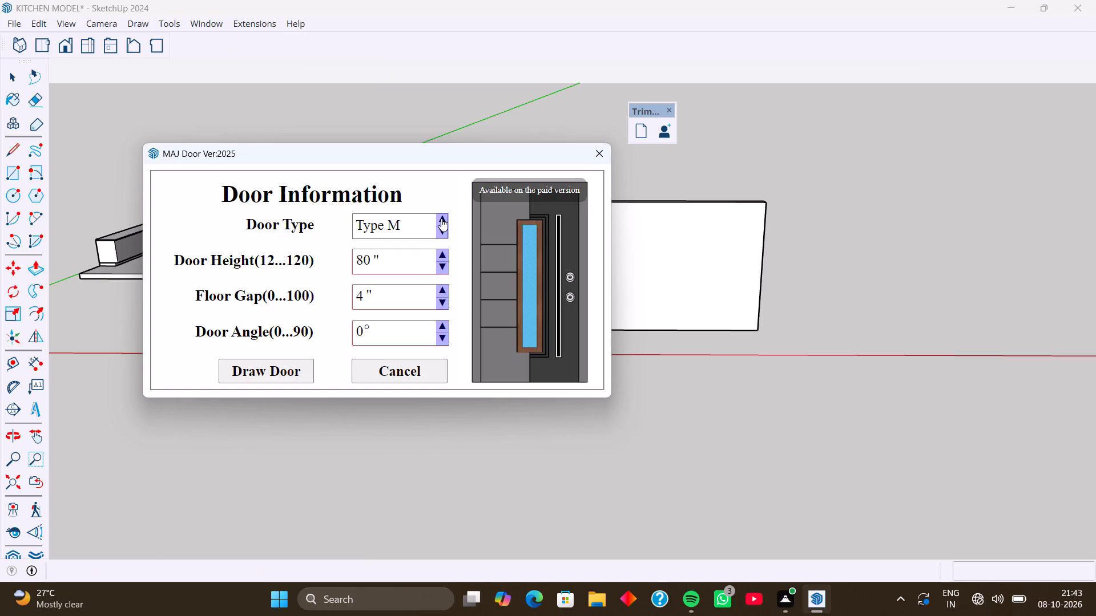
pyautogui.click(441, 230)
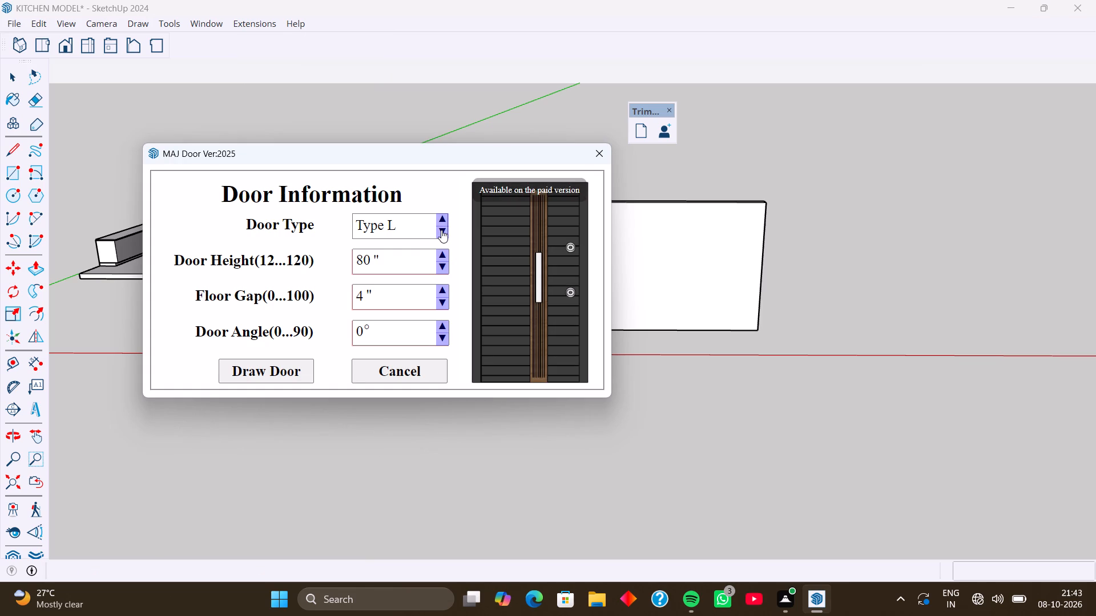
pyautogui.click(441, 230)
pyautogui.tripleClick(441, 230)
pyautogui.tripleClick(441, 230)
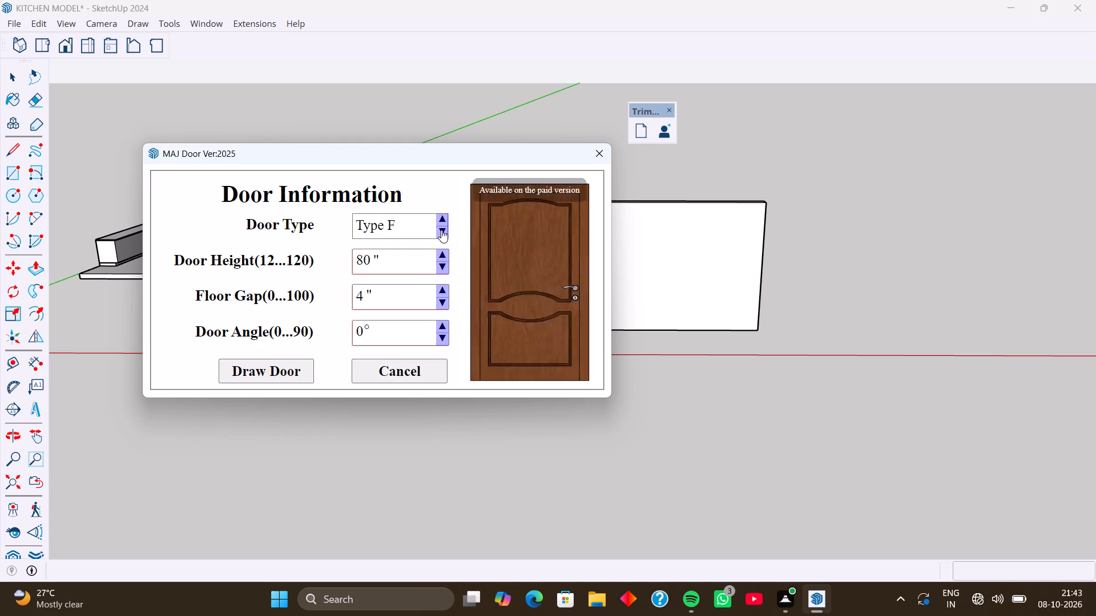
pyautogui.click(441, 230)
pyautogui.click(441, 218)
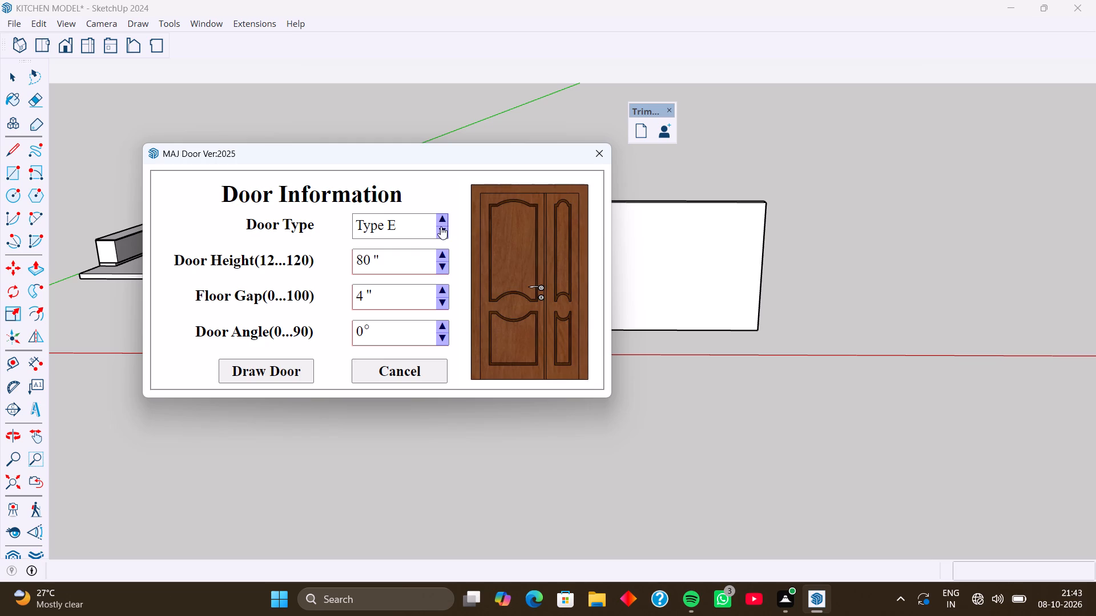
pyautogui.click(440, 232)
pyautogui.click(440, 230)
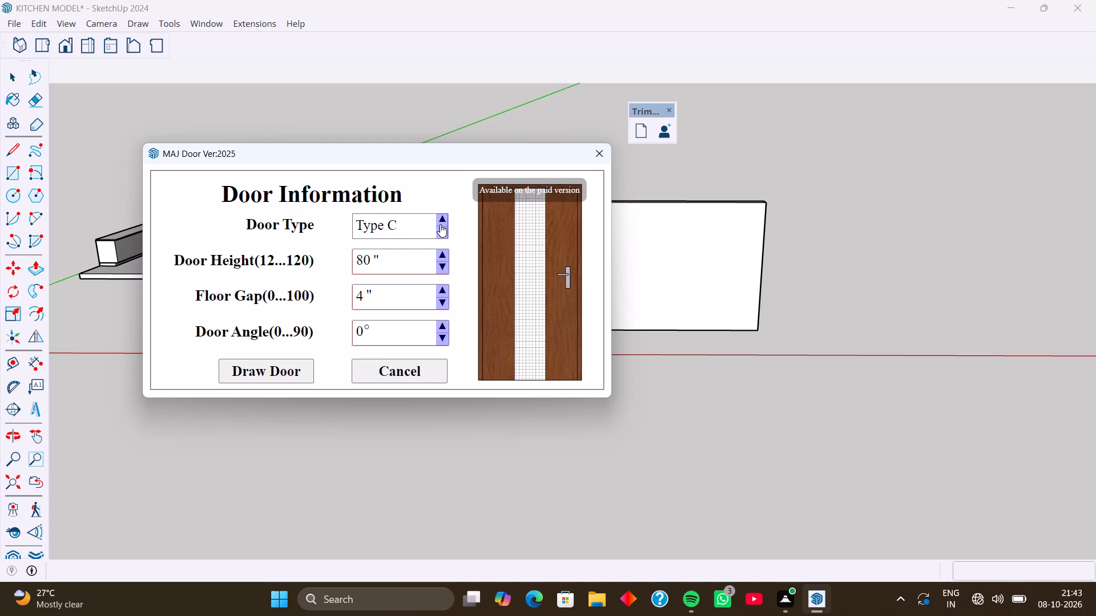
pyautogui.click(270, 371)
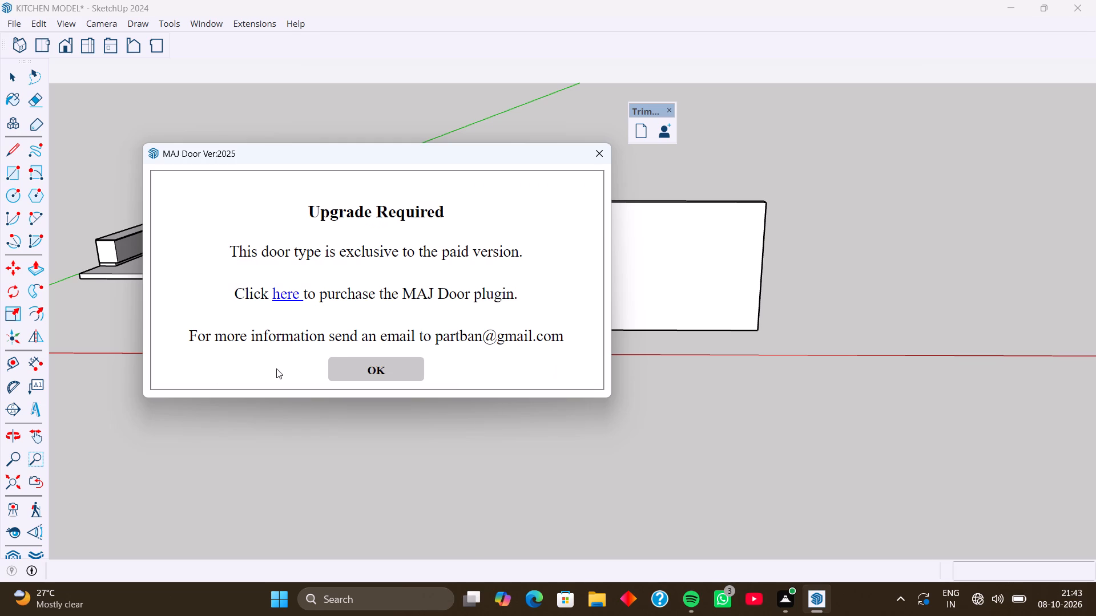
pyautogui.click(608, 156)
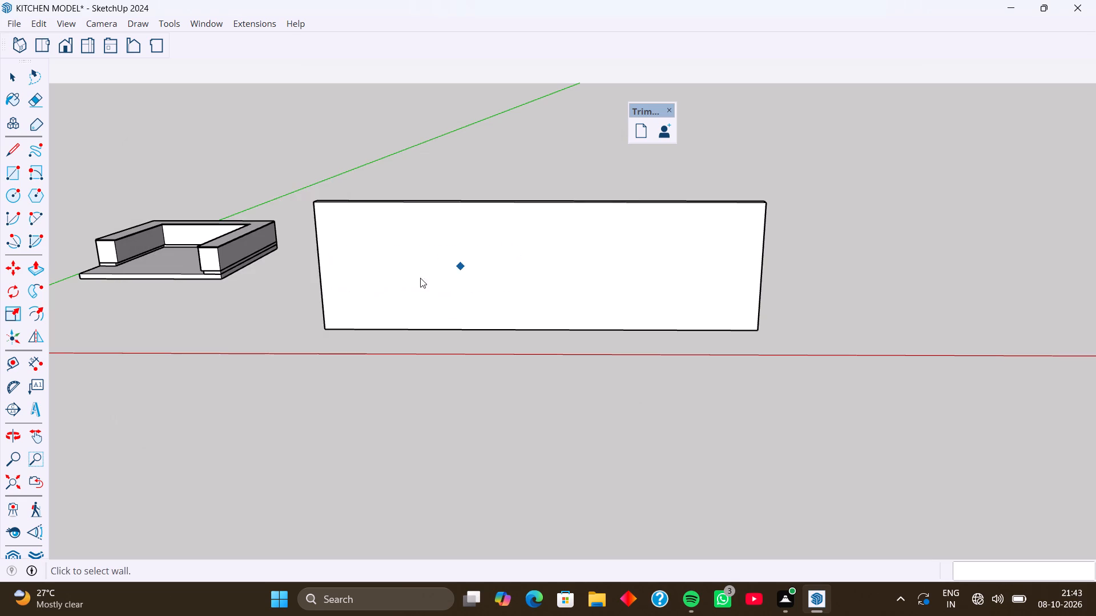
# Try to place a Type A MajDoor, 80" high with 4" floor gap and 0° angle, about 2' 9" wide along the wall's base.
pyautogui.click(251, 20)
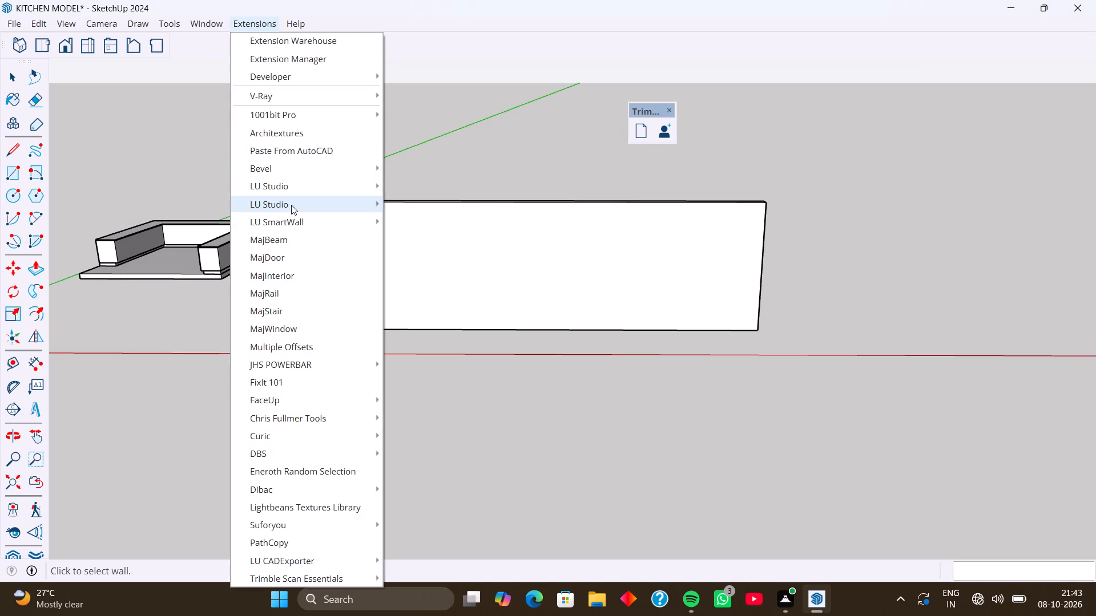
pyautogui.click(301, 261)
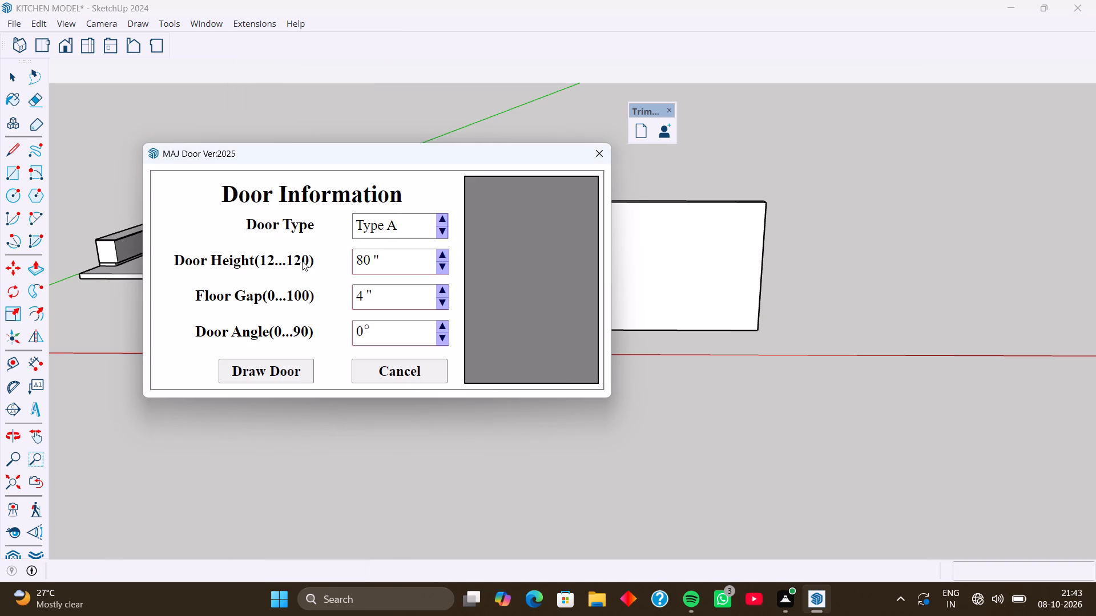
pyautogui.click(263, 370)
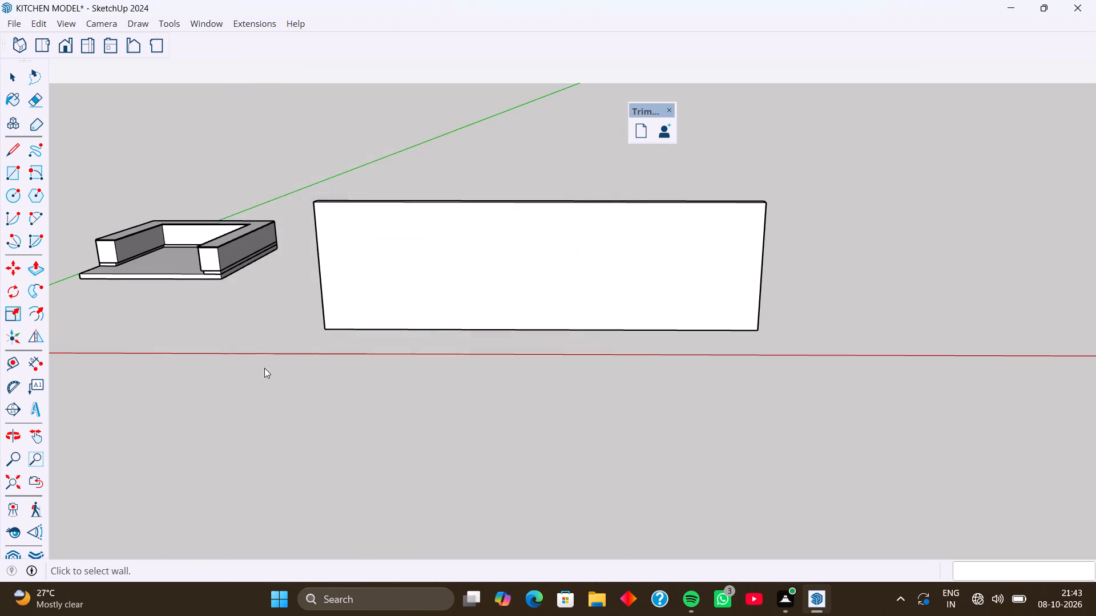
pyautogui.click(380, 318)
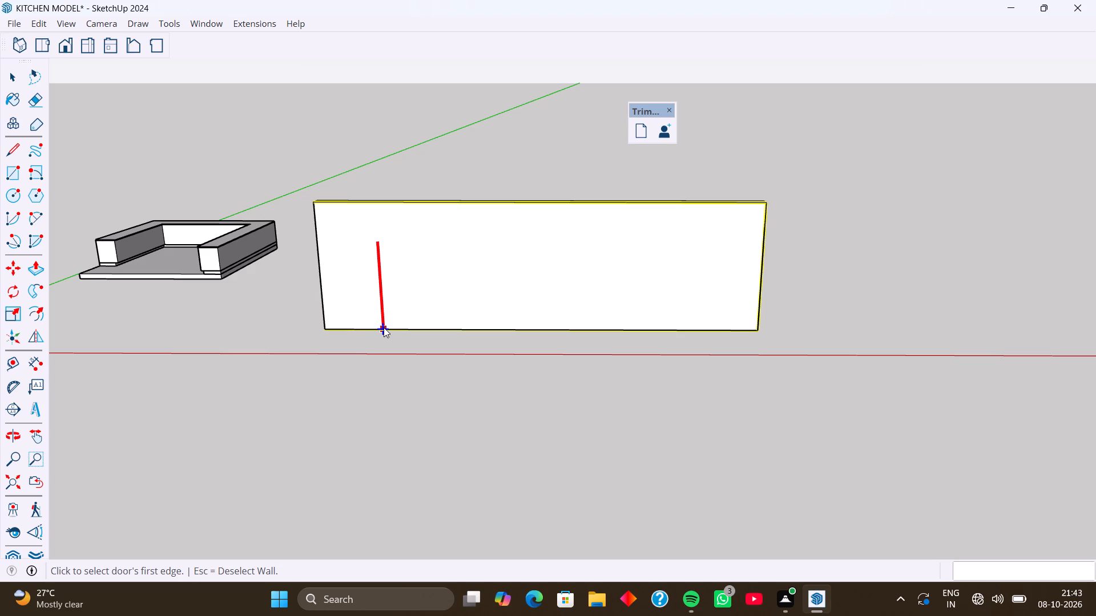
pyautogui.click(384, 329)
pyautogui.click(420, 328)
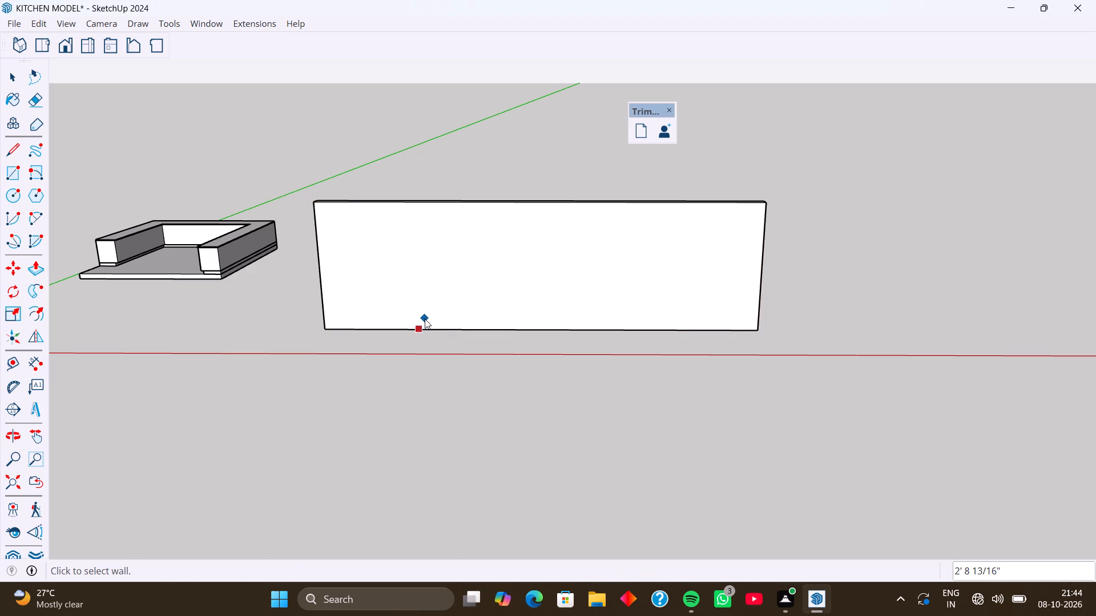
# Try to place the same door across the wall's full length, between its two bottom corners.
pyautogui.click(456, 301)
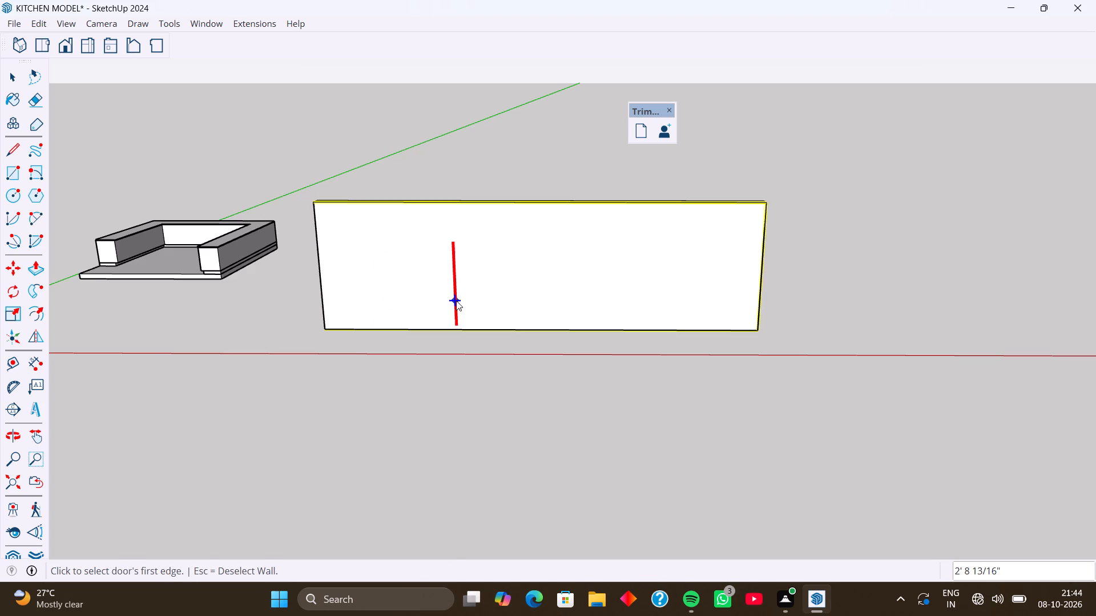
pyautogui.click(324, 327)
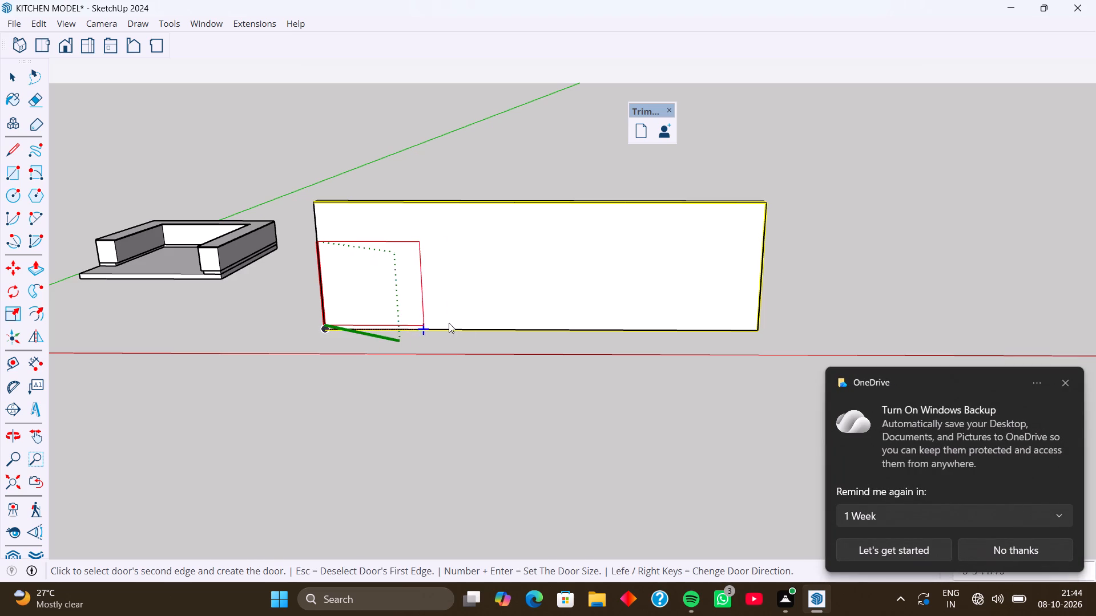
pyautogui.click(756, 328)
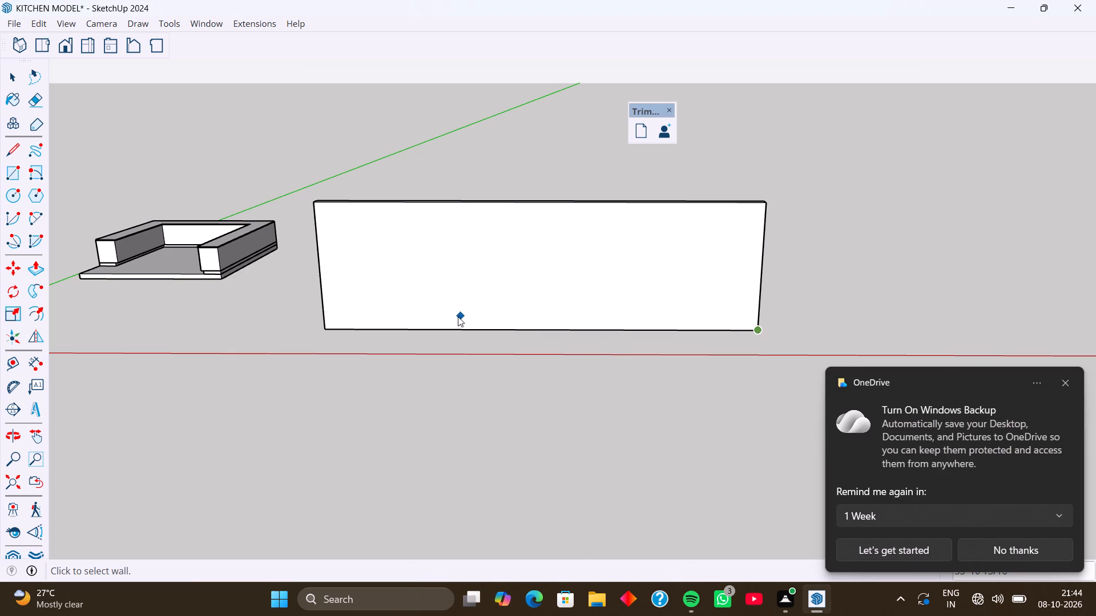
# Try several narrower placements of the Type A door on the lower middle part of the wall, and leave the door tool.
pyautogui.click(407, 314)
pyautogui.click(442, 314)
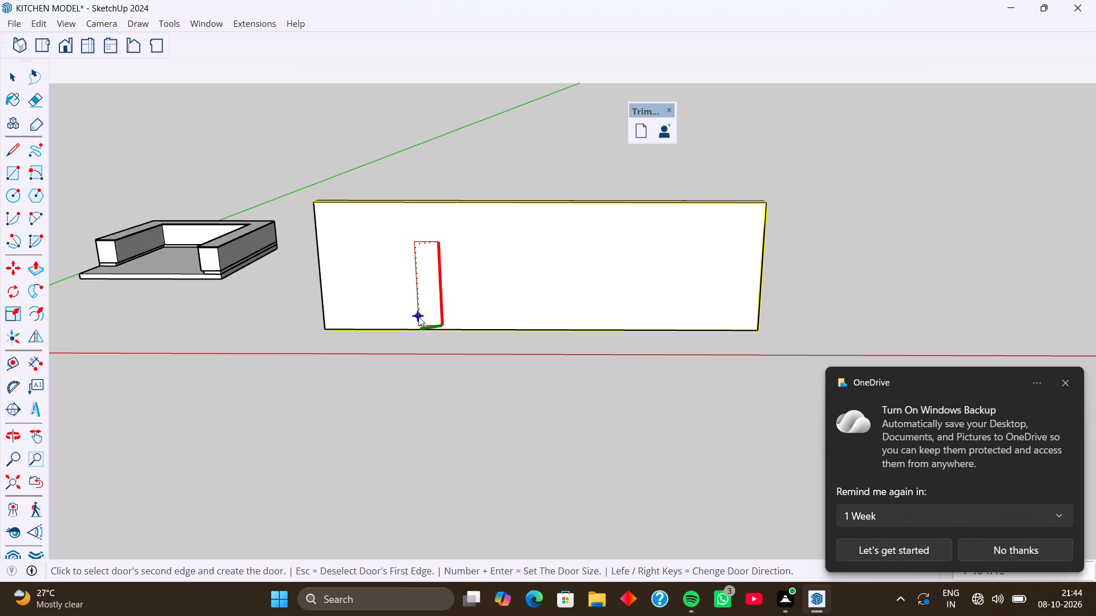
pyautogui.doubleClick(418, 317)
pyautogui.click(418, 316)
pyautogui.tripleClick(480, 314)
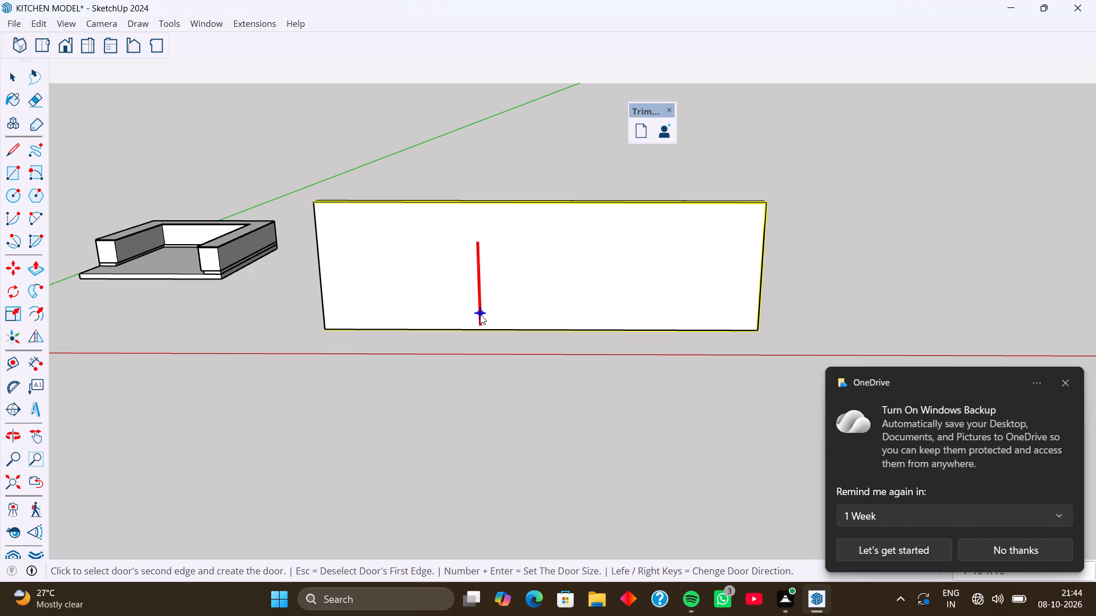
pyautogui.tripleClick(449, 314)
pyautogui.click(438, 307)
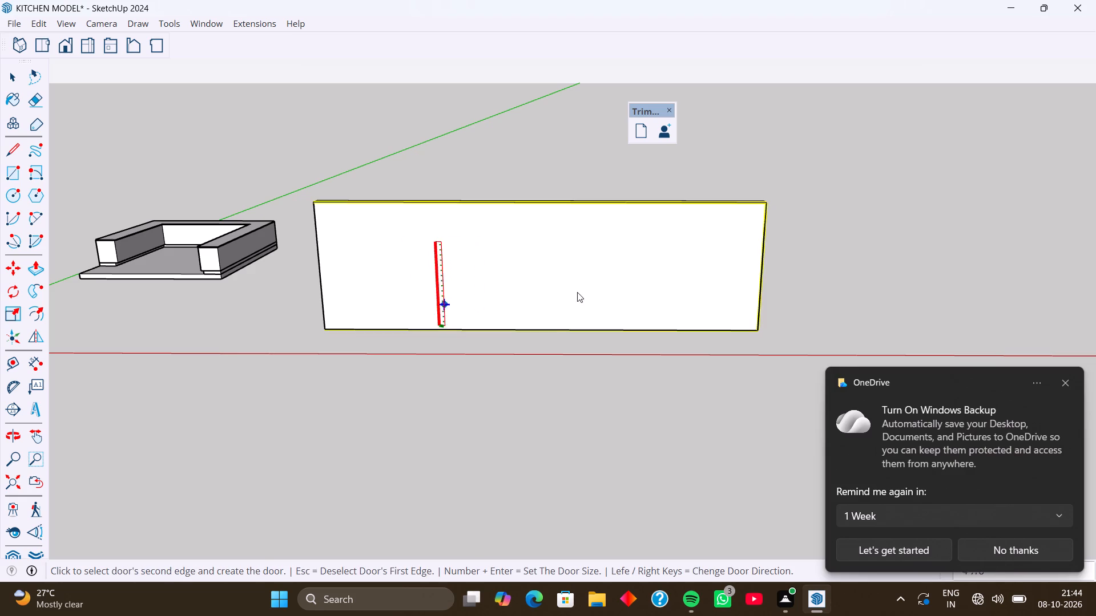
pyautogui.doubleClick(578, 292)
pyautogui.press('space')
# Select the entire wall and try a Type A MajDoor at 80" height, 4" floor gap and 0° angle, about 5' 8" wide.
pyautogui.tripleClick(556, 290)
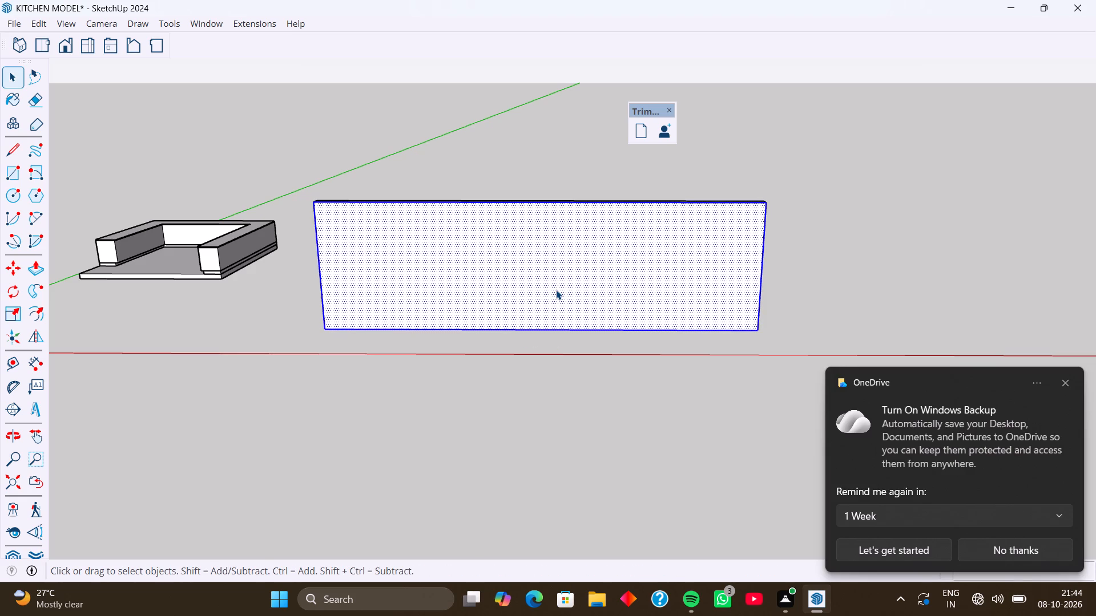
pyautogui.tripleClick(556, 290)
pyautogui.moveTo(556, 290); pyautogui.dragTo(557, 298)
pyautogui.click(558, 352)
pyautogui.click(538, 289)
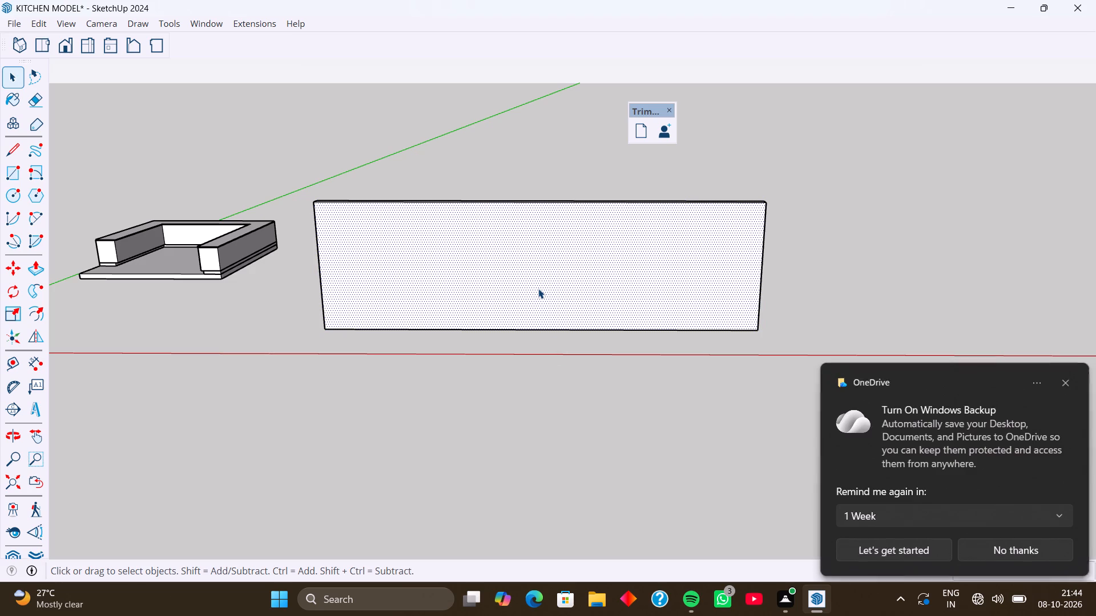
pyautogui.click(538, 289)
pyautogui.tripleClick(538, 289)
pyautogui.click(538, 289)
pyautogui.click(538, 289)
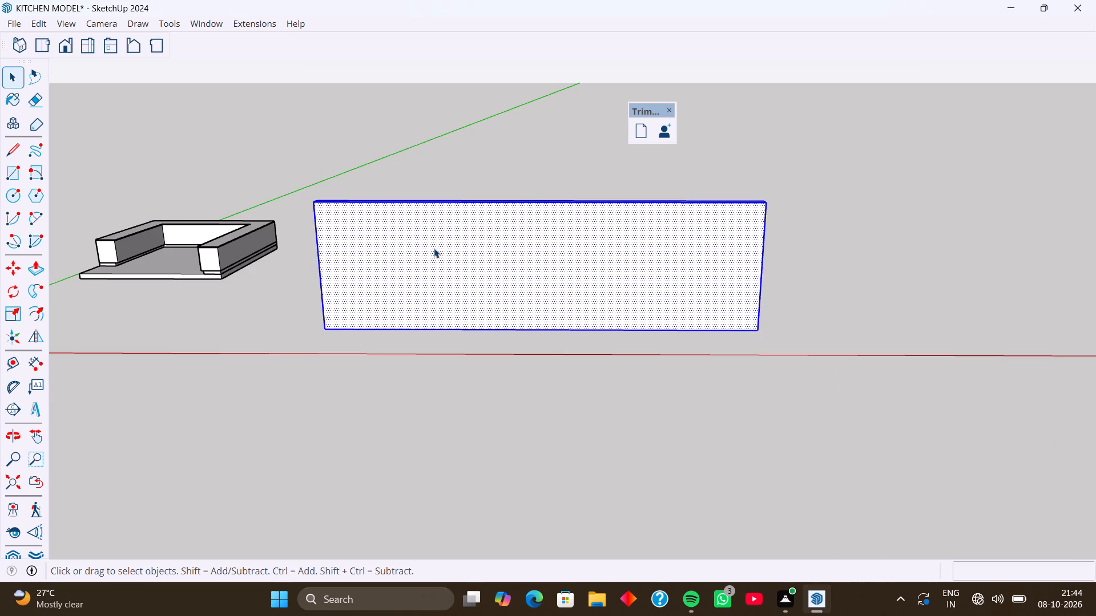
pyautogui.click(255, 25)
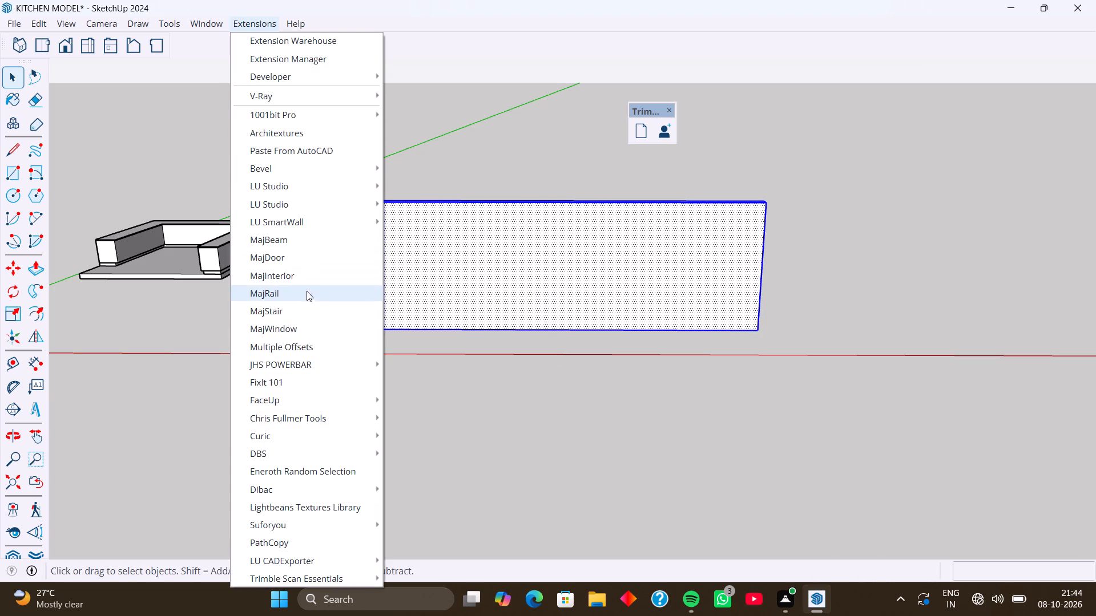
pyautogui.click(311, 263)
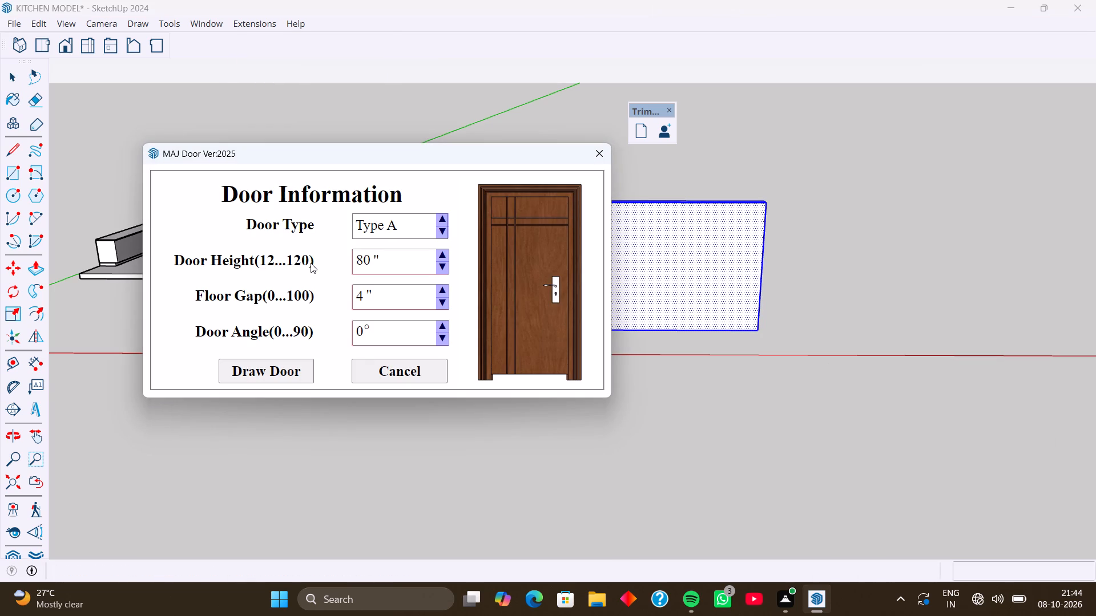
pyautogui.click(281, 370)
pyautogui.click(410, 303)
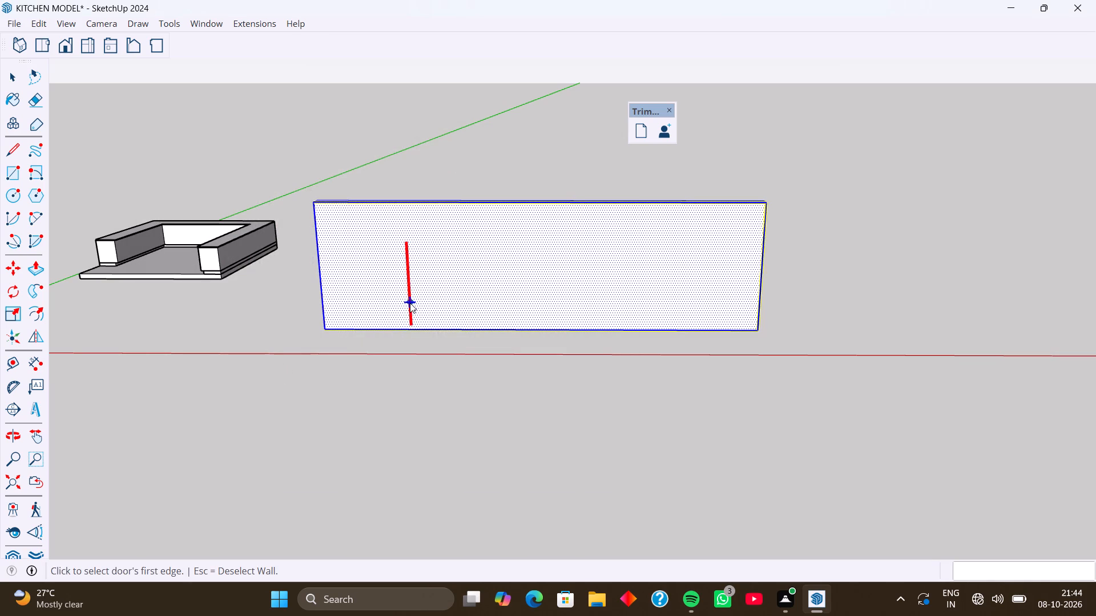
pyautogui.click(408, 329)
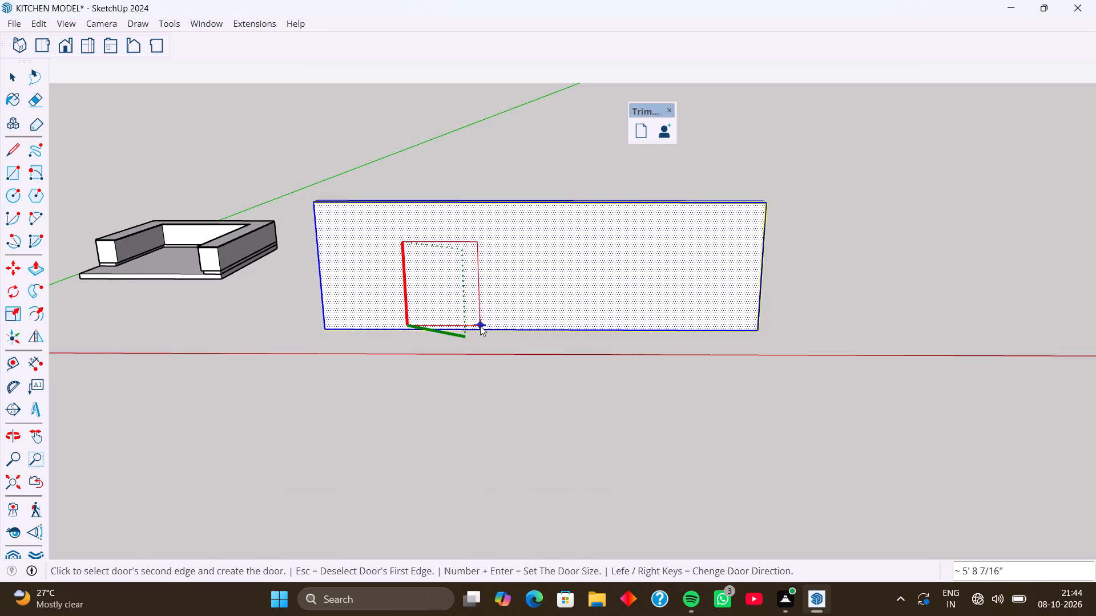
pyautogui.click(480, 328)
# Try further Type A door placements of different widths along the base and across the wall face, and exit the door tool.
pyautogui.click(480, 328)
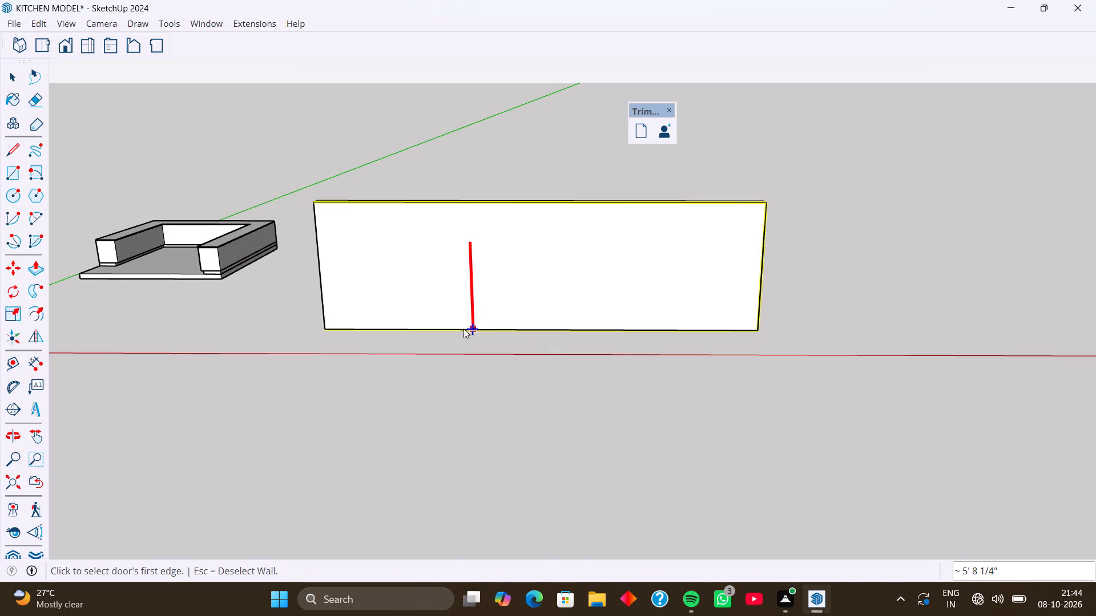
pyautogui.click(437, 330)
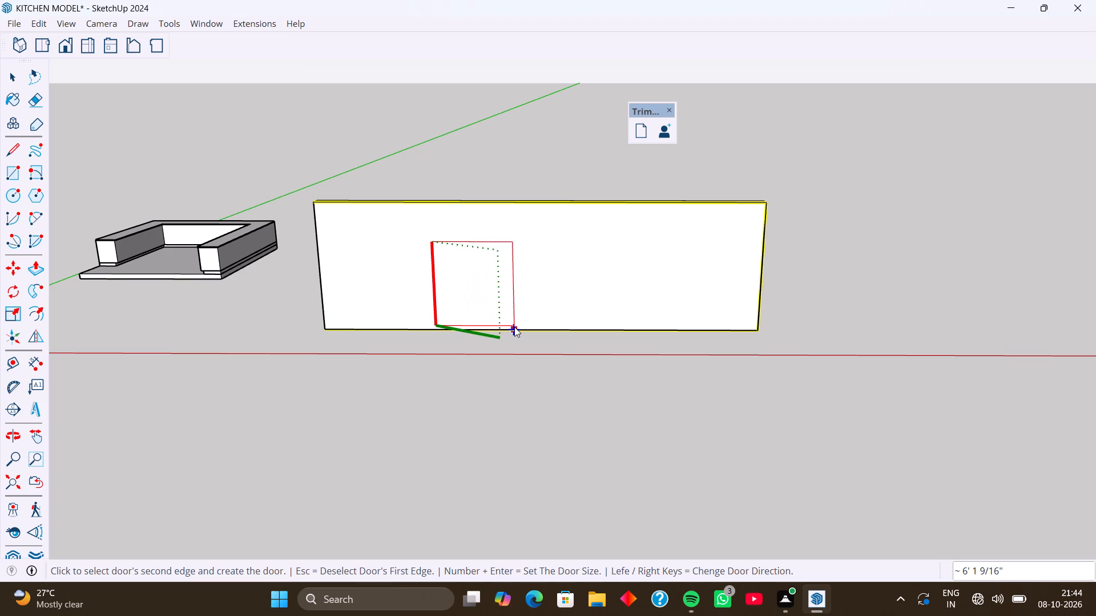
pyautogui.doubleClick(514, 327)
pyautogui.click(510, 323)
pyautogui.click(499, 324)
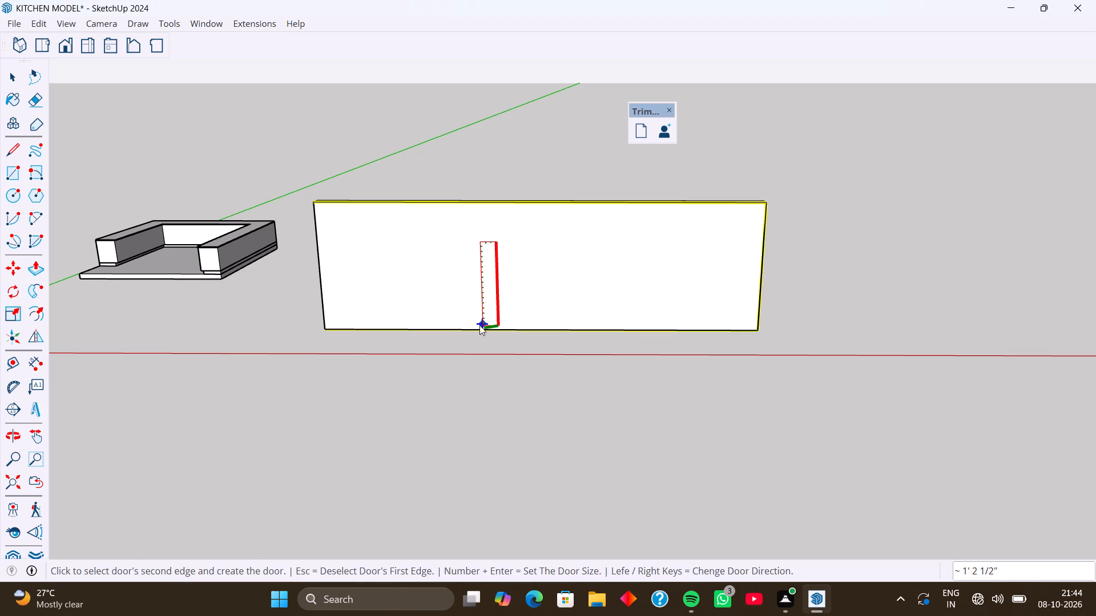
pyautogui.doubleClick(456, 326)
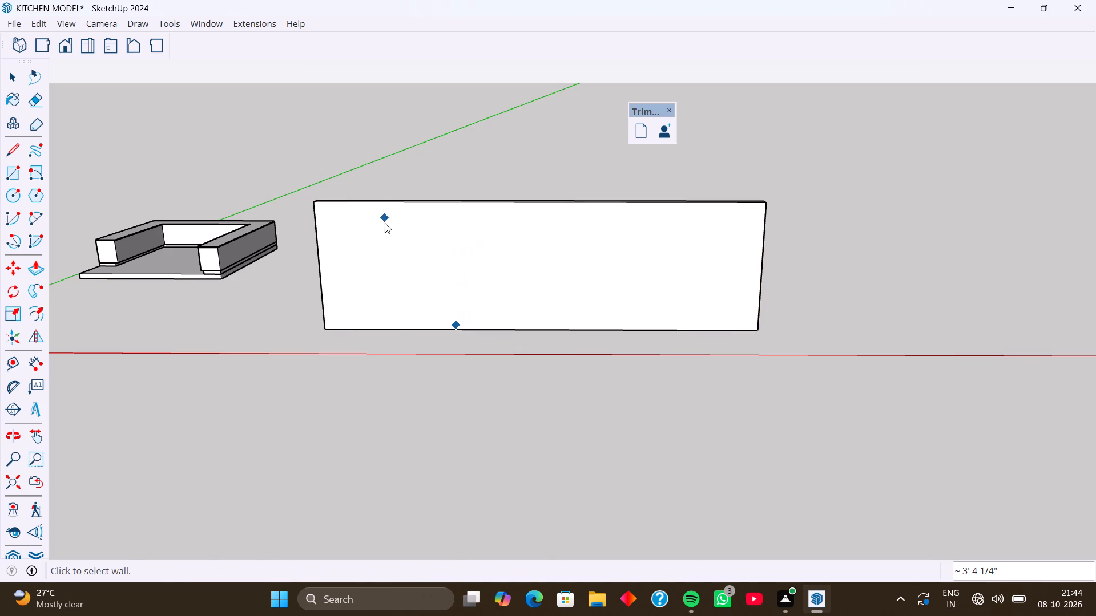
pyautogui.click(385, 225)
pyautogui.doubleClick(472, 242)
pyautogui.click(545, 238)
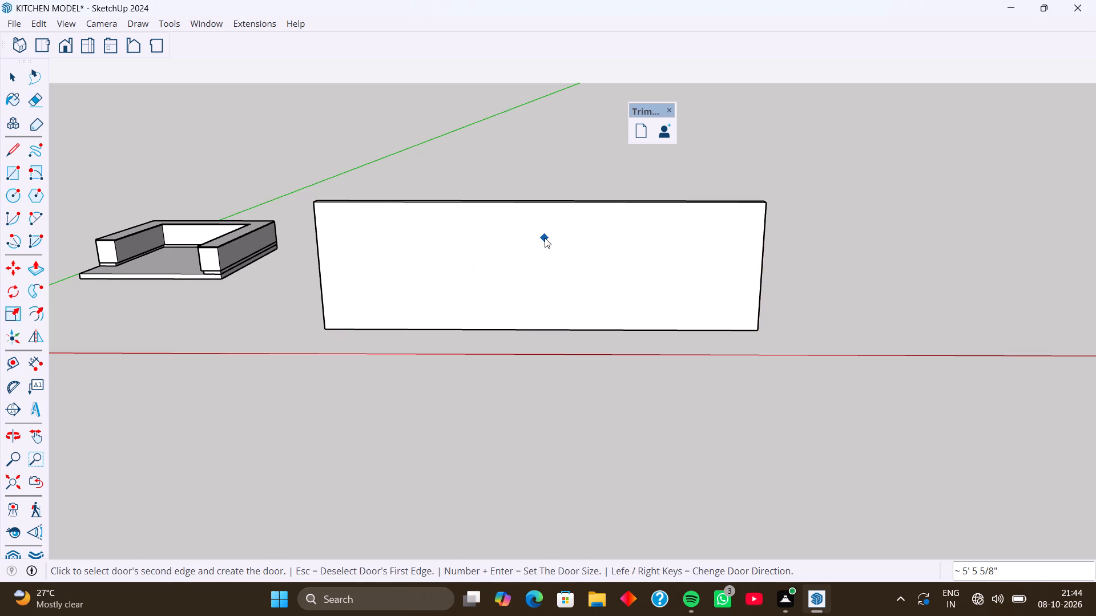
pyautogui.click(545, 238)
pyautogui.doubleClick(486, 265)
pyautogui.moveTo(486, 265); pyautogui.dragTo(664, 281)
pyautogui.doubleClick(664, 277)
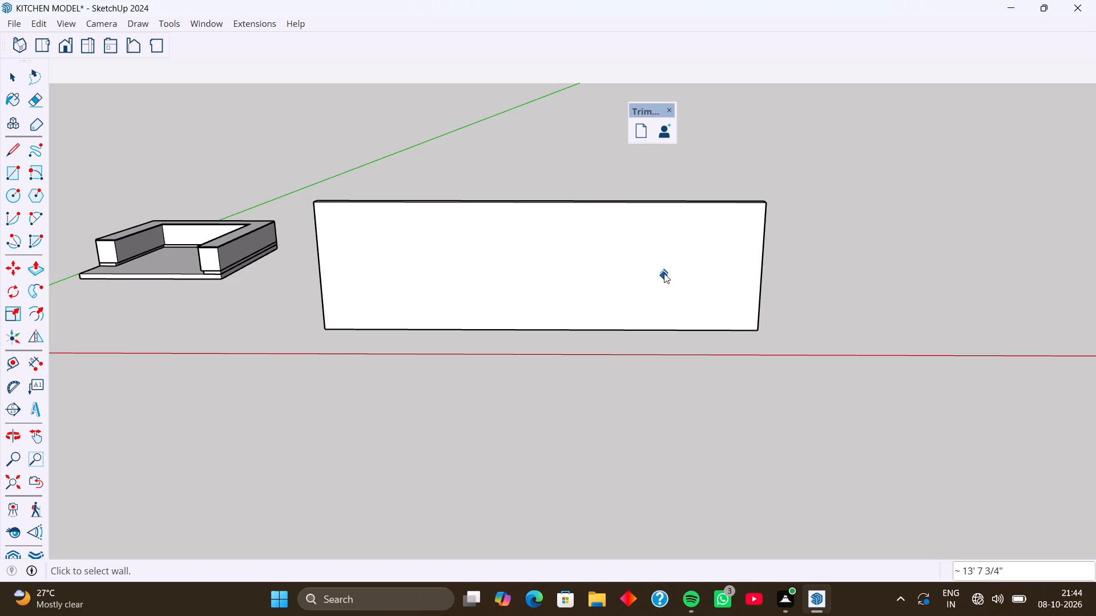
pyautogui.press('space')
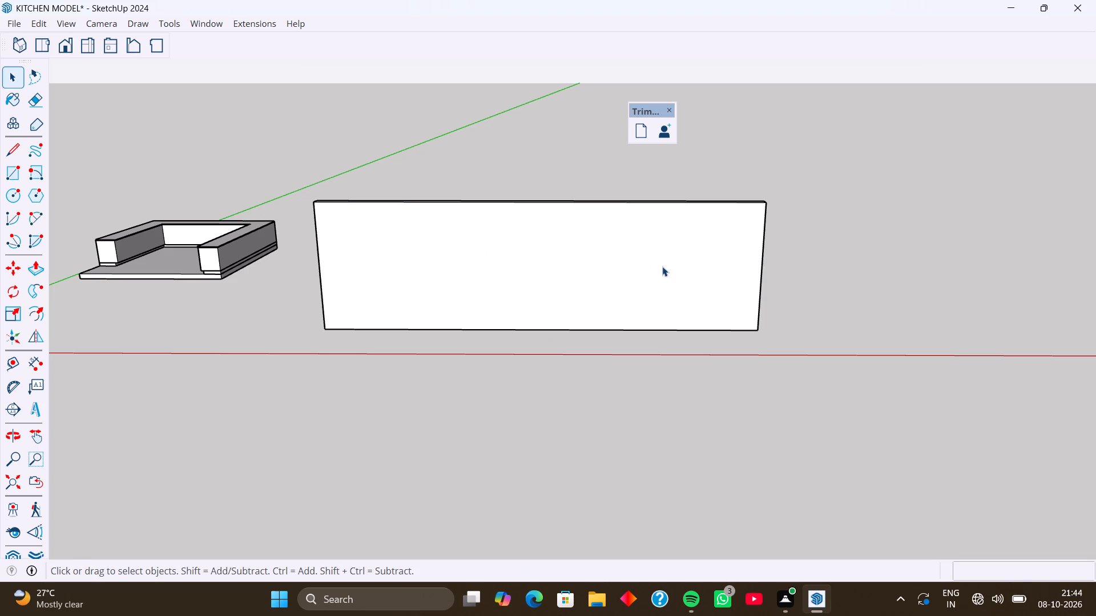
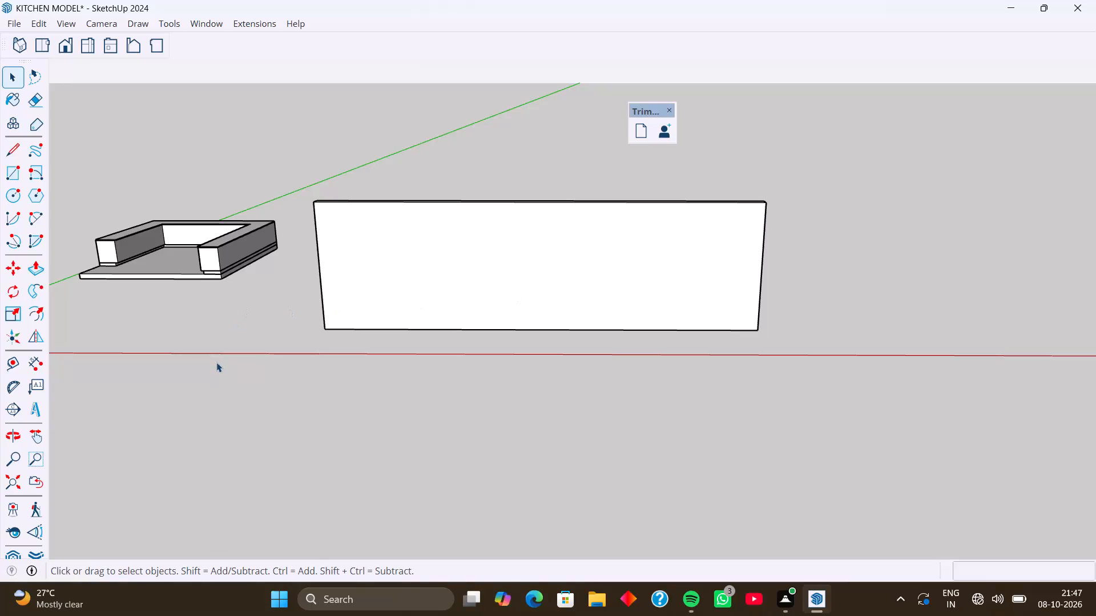
# Place a guide on the outer bottom edge of the kitchen floor's right side and another offset 9" outward.
pyautogui.moveTo(216, 354); pyautogui.dragTo(428, 359, button='middle')
pyautogui.moveTo(324, 302); pyautogui.dragTo(449, 319, button='middle')
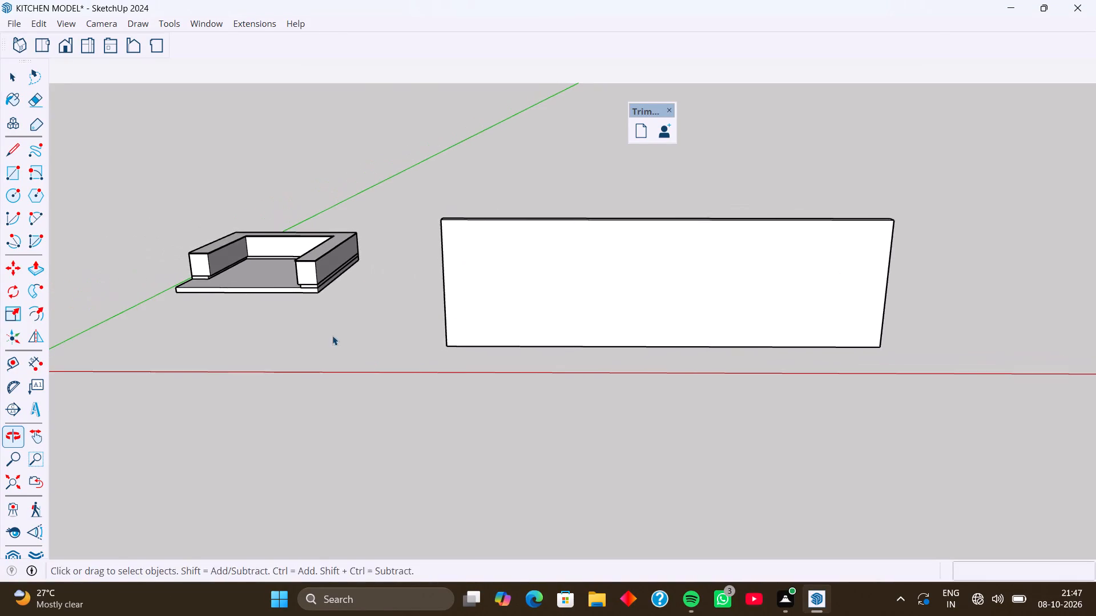
pyautogui.moveTo(332, 335); pyautogui.dragTo(391, 445, button='middle')
pyautogui.moveTo(327, 316); pyautogui.dragTo(491, 336, button='middle')
pyautogui.moveTo(445, 346); pyautogui.dragTo(425, 415, button='middle')
pyautogui.scroll(6, 410, 260)
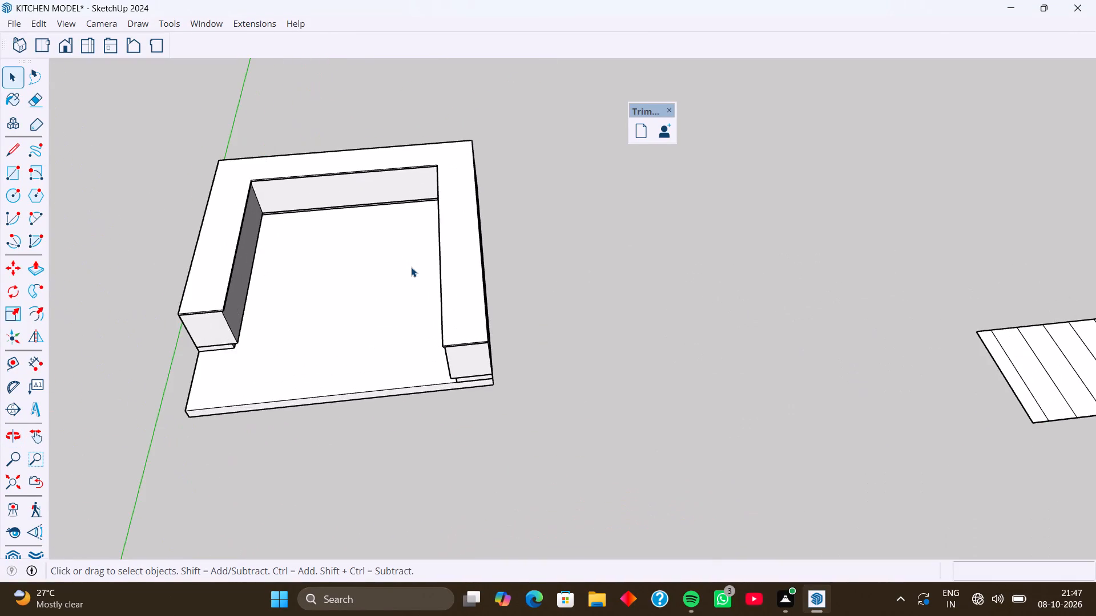
pyautogui.moveTo(415, 278); pyautogui.dragTo(529, 286, button='middle')
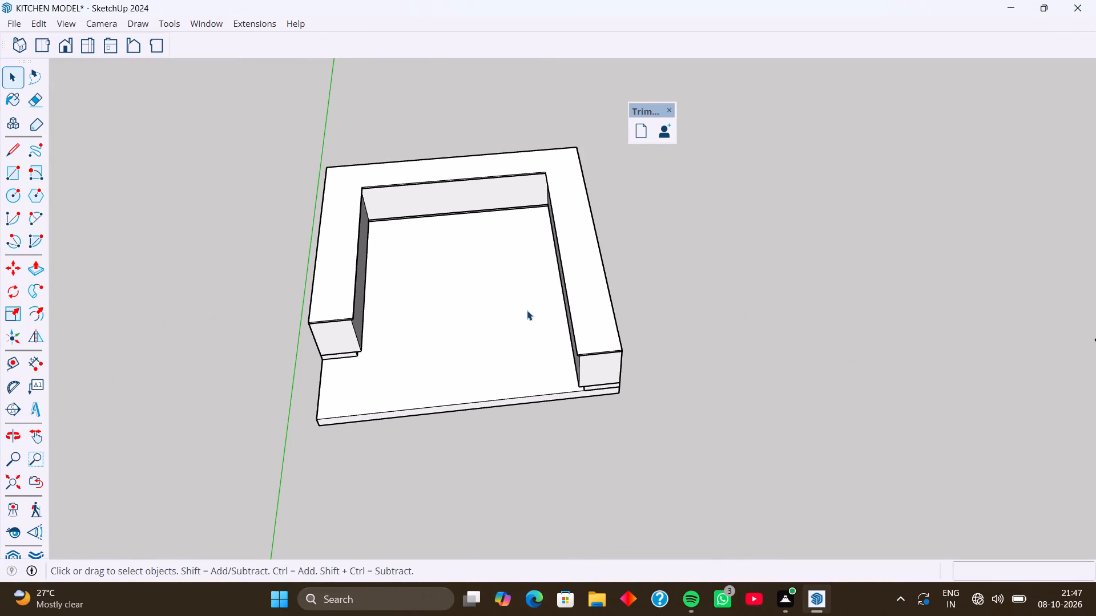
pyautogui.keyDown('shift'); pyautogui.moveTo(527, 310); pyautogui.dragTo(469, 327, button='middle'); pyautogui.keyUp('shift')
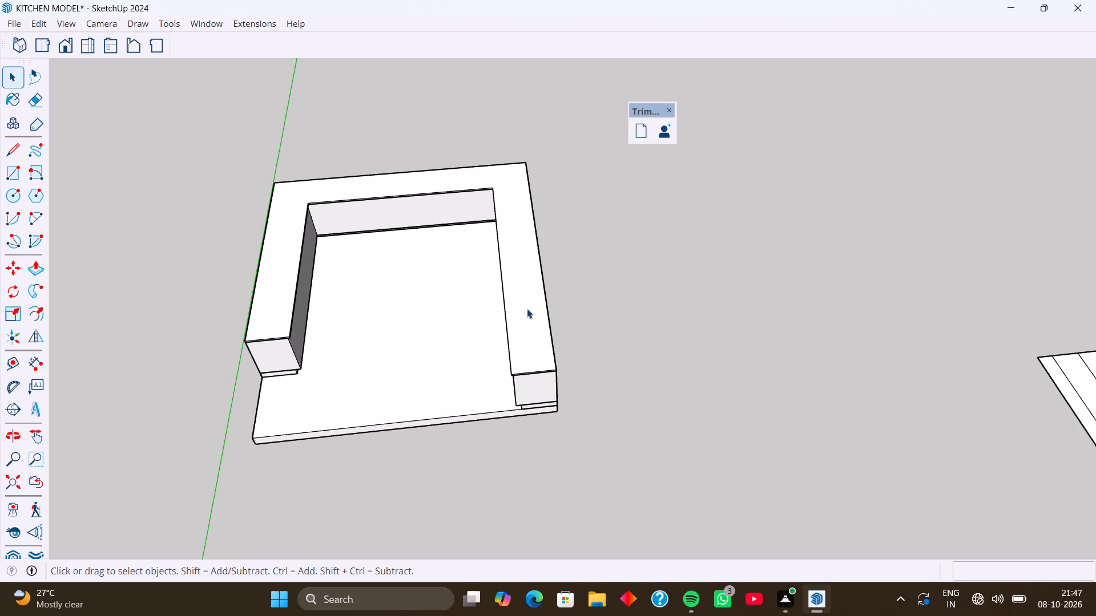
pyautogui.moveTo(519, 345); pyautogui.dragTo(421, 327, button='middle')
pyautogui.moveTo(530, 369); pyautogui.dragTo(456, 356, button='middle')
pyautogui.moveTo(540, 376); pyautogui.dragTo(470, 340, button='middle')
pyautogui.scroll(4, 531, 312)
pyautogui.moveTo(548, 357); pyautogui.dragTo(510, 323, button='middle')
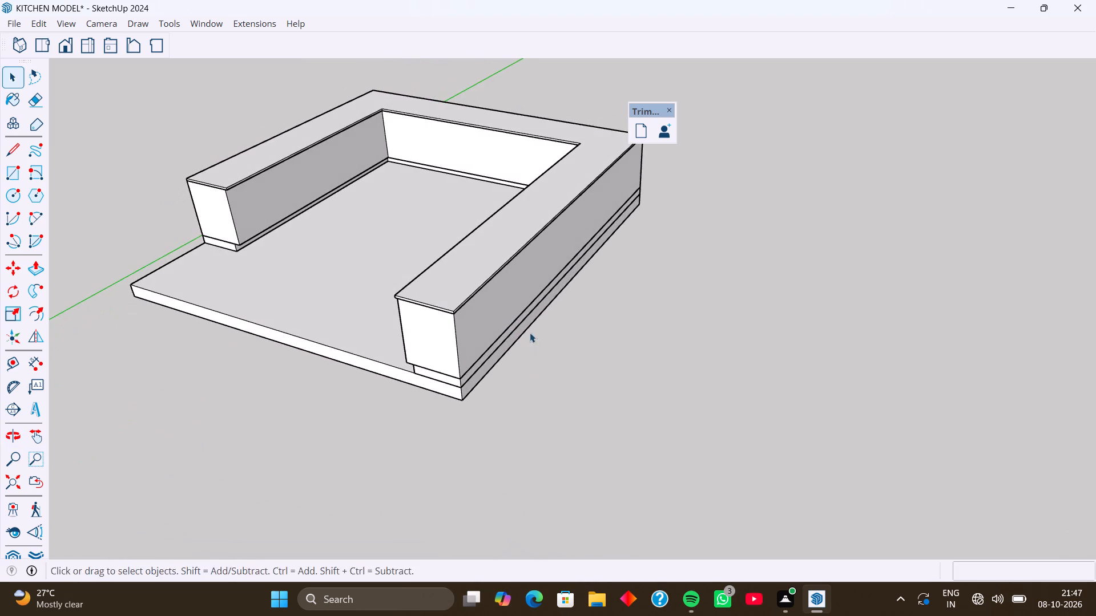
pyautogui.moveTo(530, 333); pyautogui.dragTo(500, 318, button='middle')
pyautogui.scroll(1, 530, 333)
pyautogui.press('t')
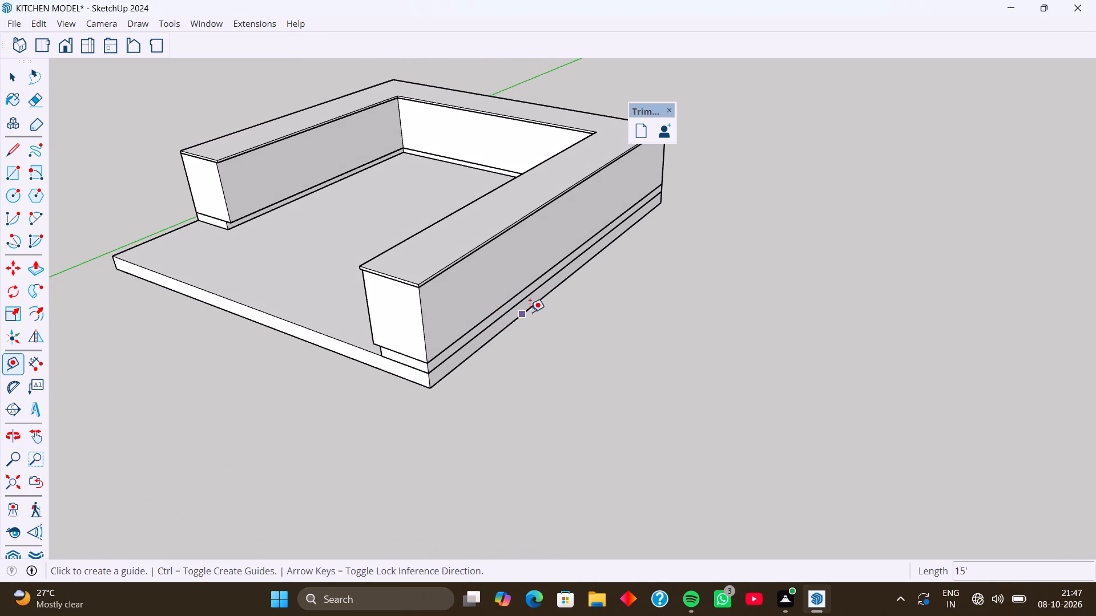
pyautogui.click(556, 286)
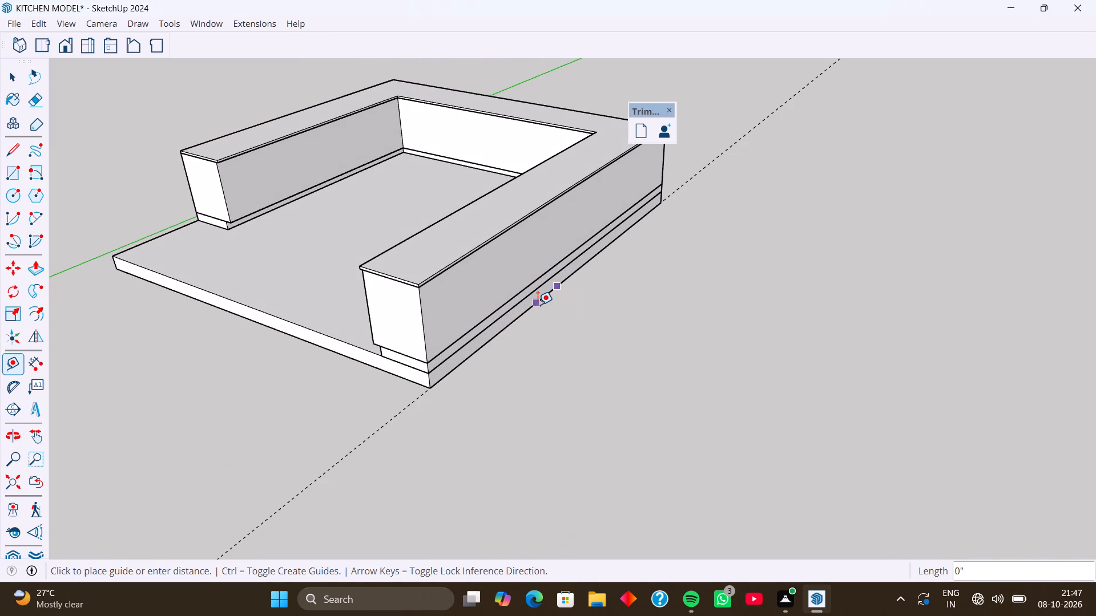
pyautogui.click(538, 305)
pyautogui.click(537, 305)
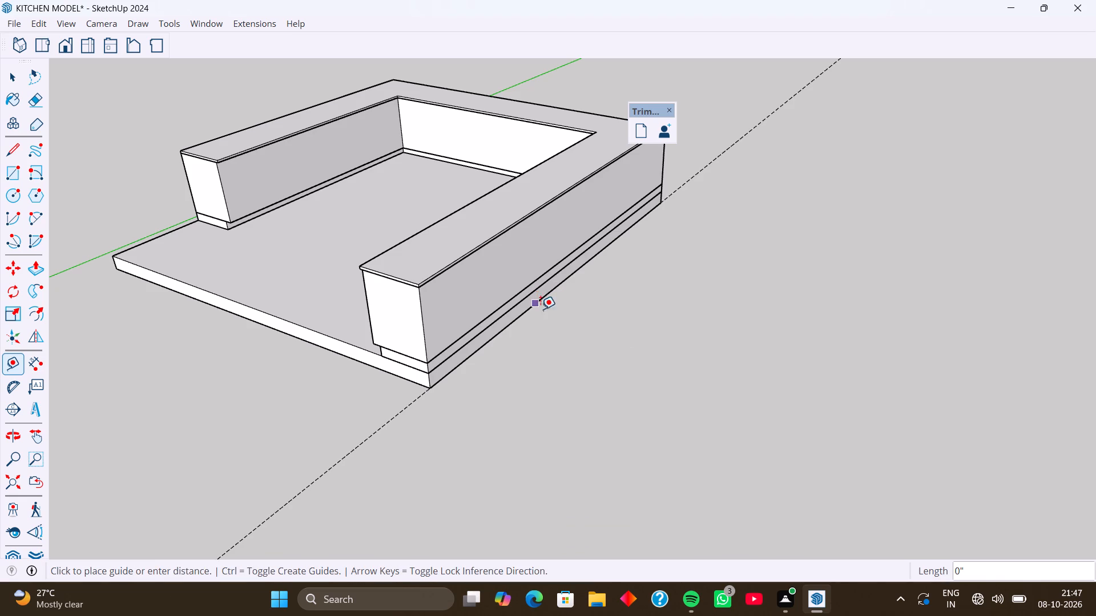
pyautogui.press('9')
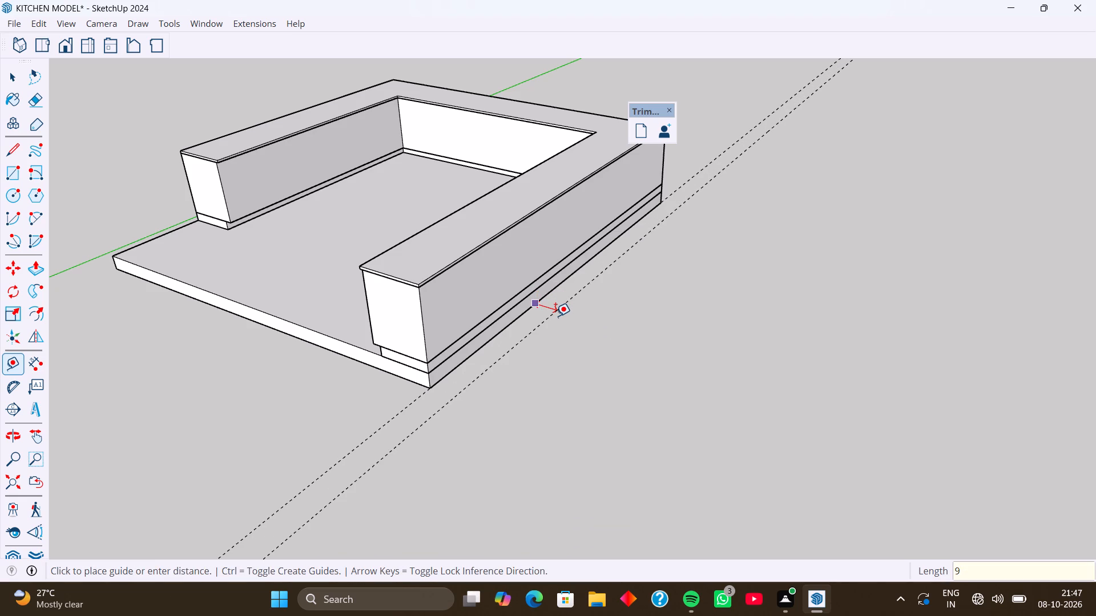
pyautogui.press('Return')
# Add guides along the floor slab's bottom back edge and 9" outward from it.
pyautogui.moveTo(575, 344); pyautogui.dragTo(680, 326, button='middle')
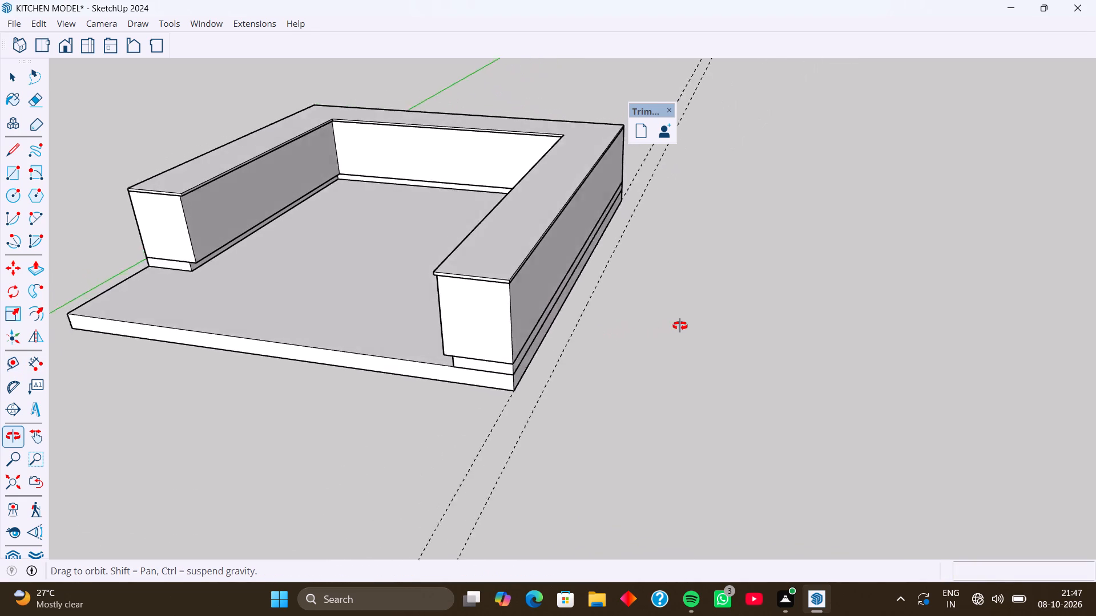
pyautogui.moveTo(680, 326); pyautogui.dragTo(425, 422, button='middle')
pyautogui.moveTo(587, 370); pyautogui.dragTo(420, 416, button='middle')
pyautogui.moveTo(628, 347); pyautogui.dragTo(483, 330, button='middle')
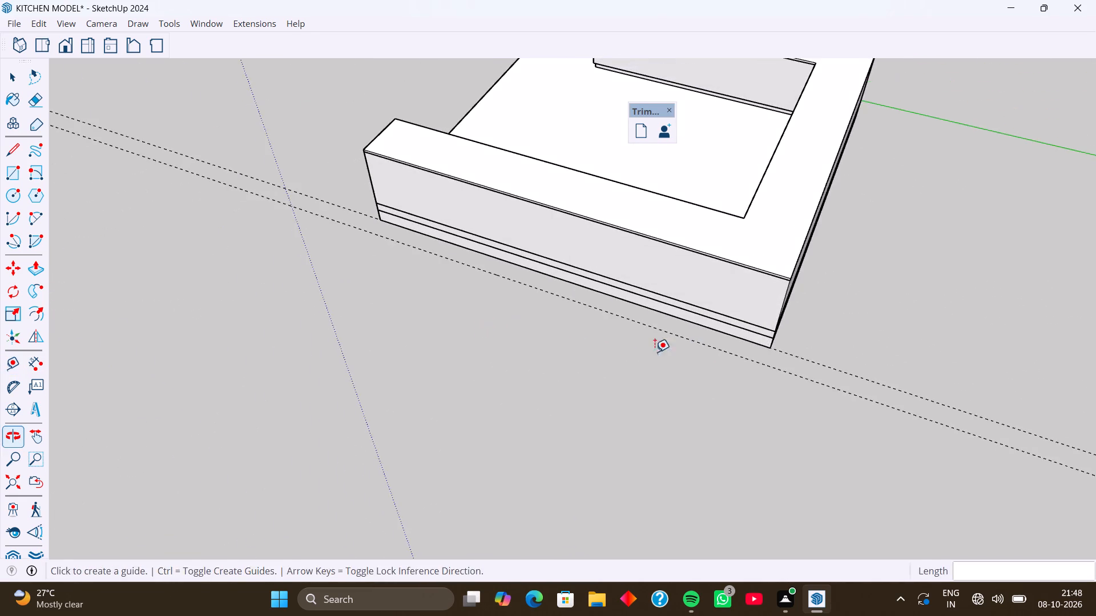
pyautogui.moveTo(692, 354); pyautogui.dragTo(651, 333, button='middle')
pyautogui.scroll(2, 793, 328)
pyautogui.moveTo(795, 330); pyautogui.dragTo(760, 305, button='middle')
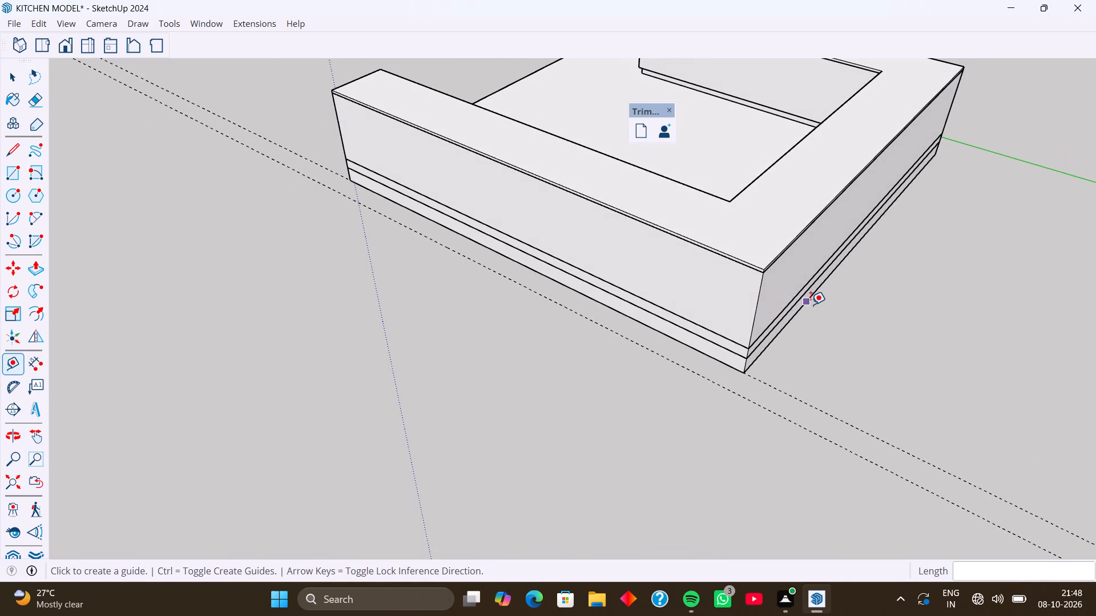
pyautogui.click(812, 303)
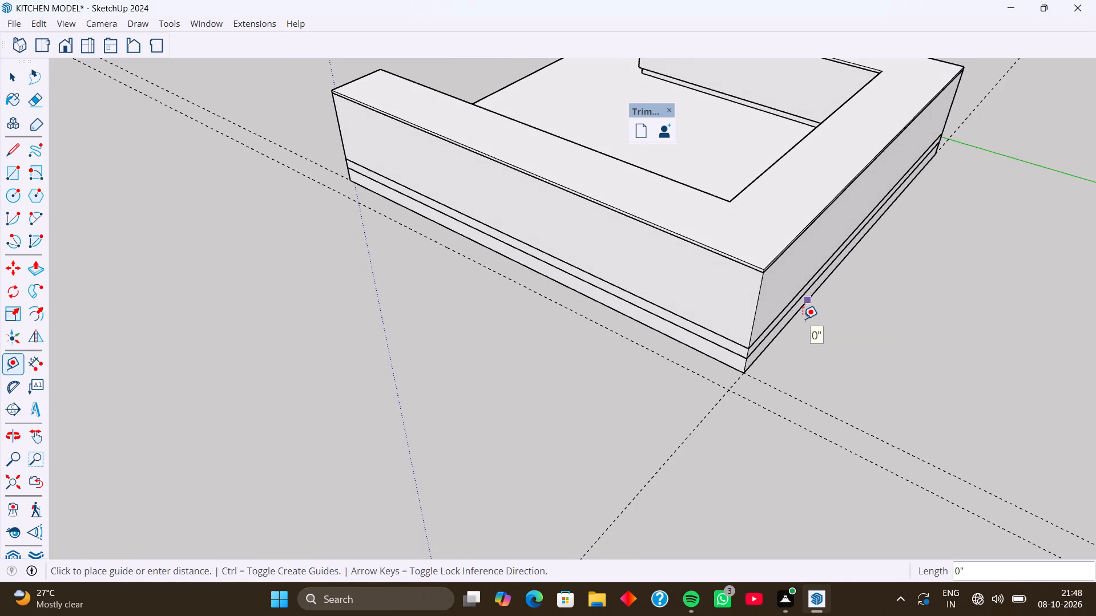
pyautogui.click(784, 330)
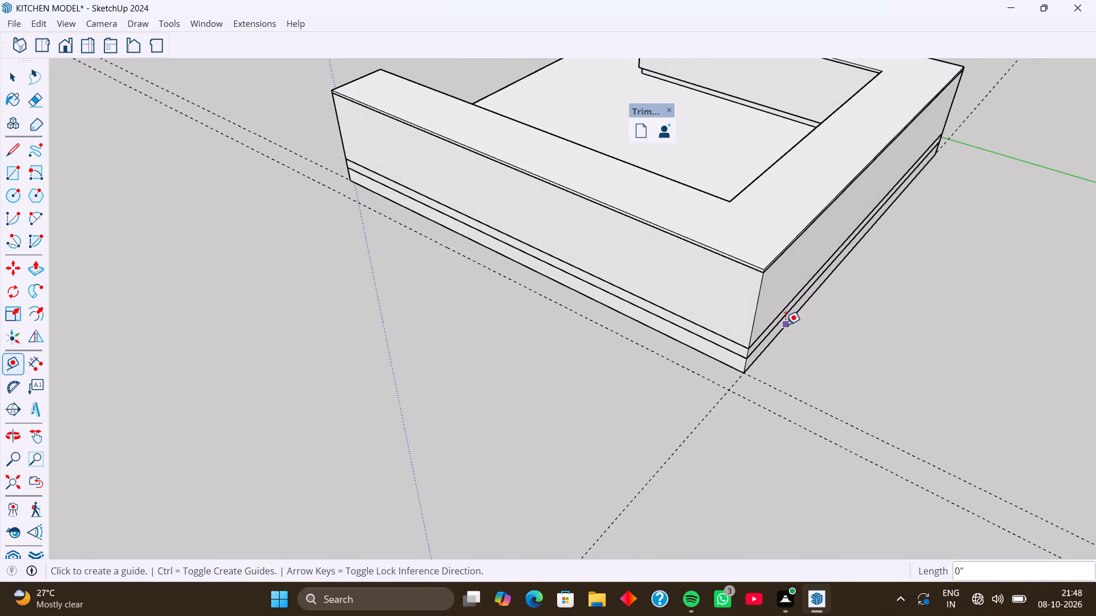
pyautogui.click(785, 325)
pyautogui.press('9')
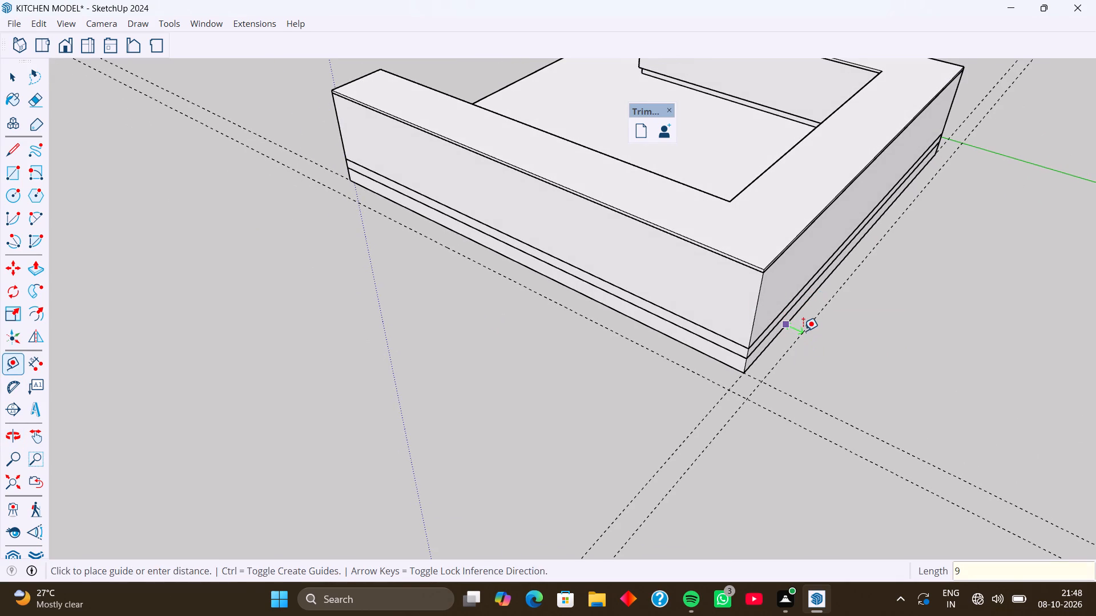
pyautogui.press('Return')
# Add guides along the slab's bottom edge on the green-axis side and 9" outward from it.
pyautogui.scroll(-9, 760, 358)
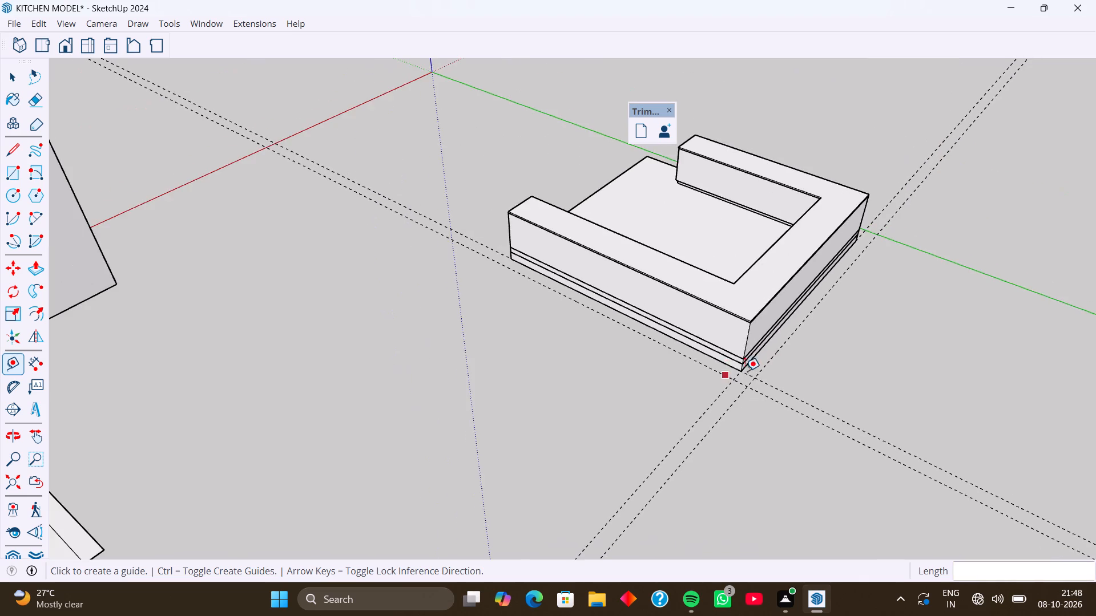
pyautogui.moveTo(780, 364); pyautogui.dragTo(620, 361, button='middle')
pyautogui.moveTo(718, 351); pyautogui.dragTo(571, 330, button='middle')
pyautogui.moveTo(815, 378); pyautogui.dragTo(714, 356, button='middle')
pyautogui.moveTo(822, 399); pyautogui.dragTo(754, 379, button='middle')
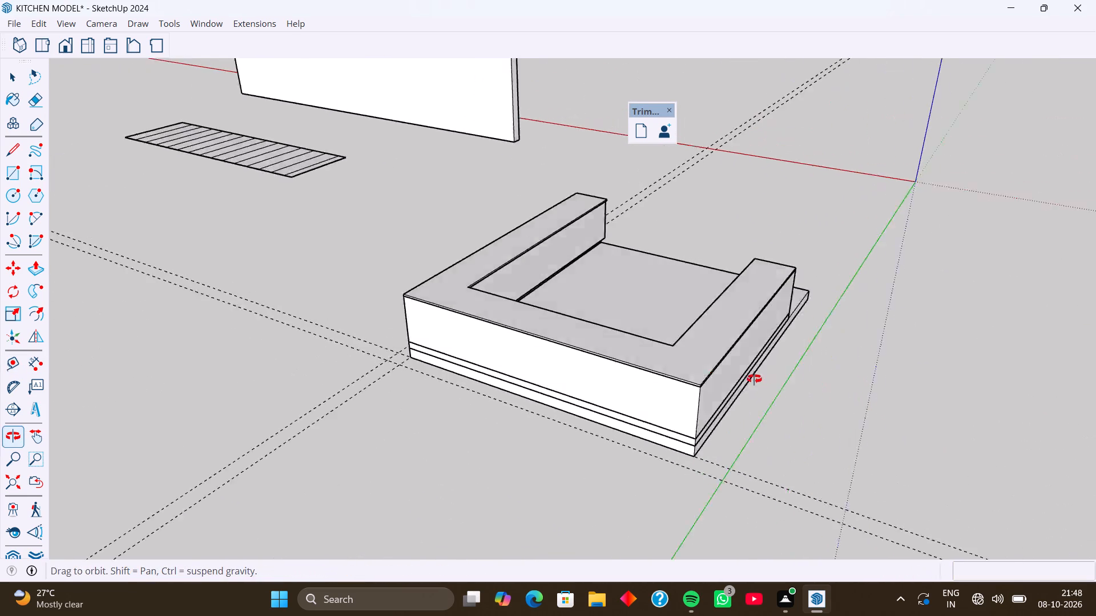
pyautogui.moveTo(754, 379); pyautogui.dragTo(747, 372, button='middle')
pyautogui.scroll(3, 753, 392)
pyautogui.click(742, 335)
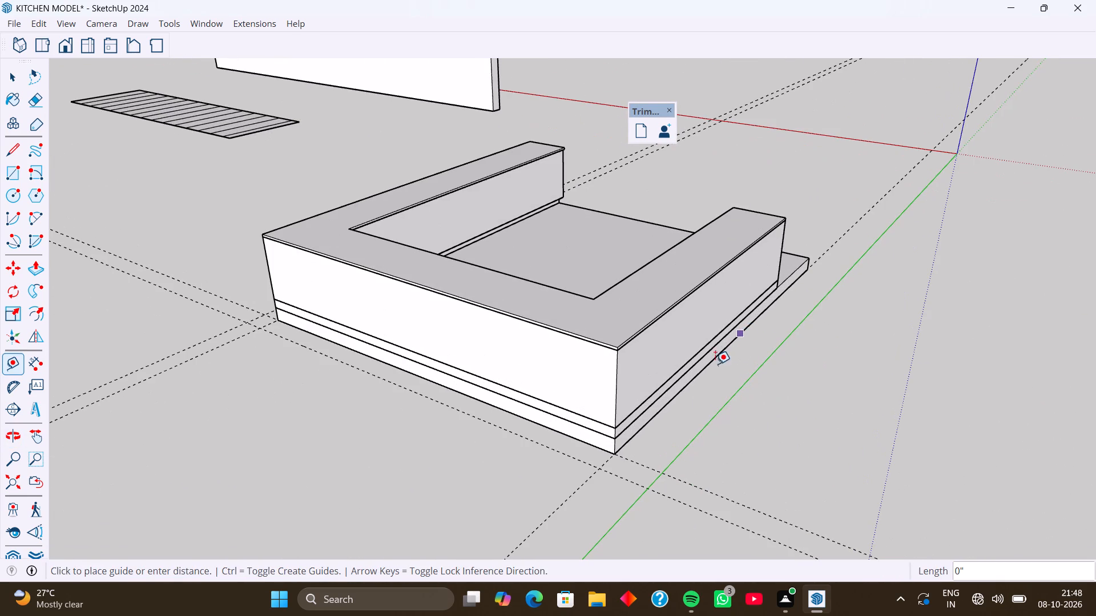
pyautogui.click(711, 366)
pyautogui.click(711, 362)
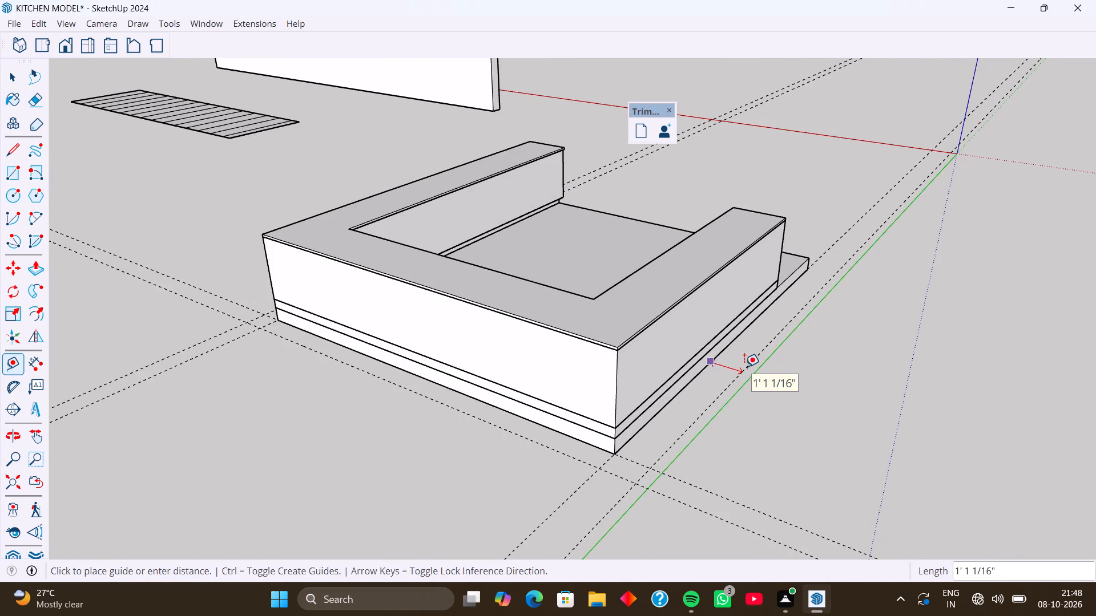
pyautogui.press('9')
pyautogui.press('Return')
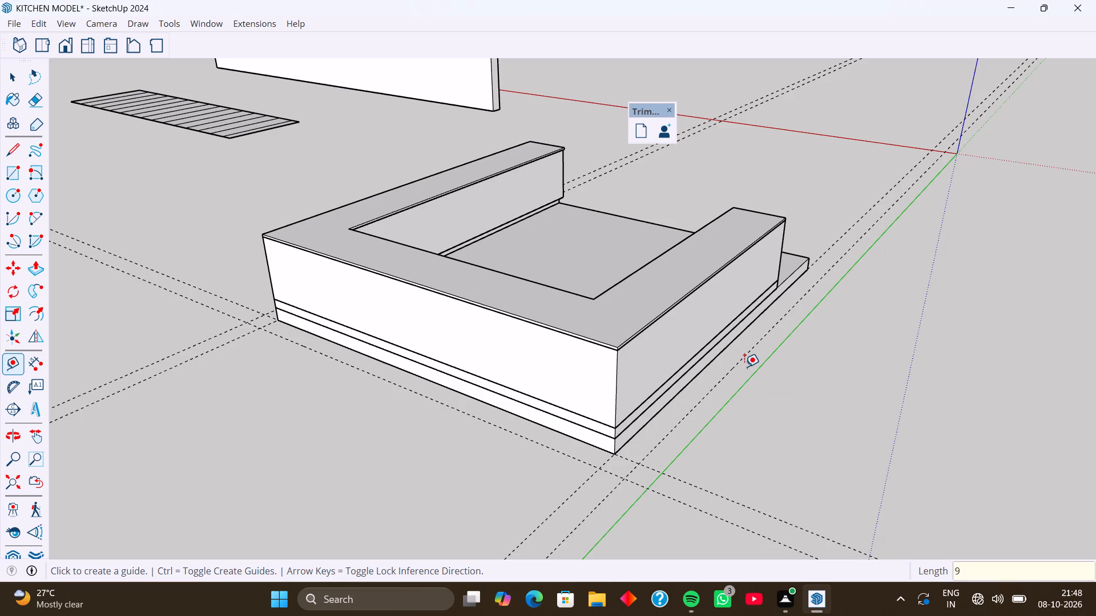
# Draw a 15' 9" by 9" wall-base rectangle along the green-axis side, from the outer guide intersection to the slab's front corner.
pyautogui.moveTo(746, 431); pyautogui.dragTo(647, 484, button='middle')
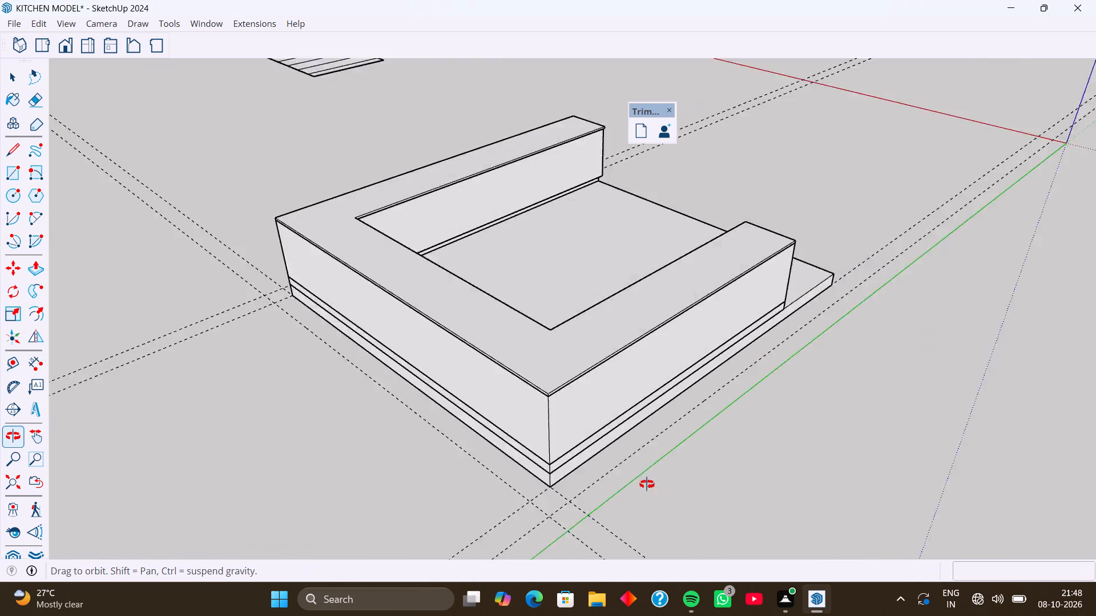
pyautogui.moveTo(647, 484); pyautogui.dragTo(418, 473, button='middle')
pyautogui.moveTo(715, 502); pyautogui.dragTo(577, 530, button='middle')
pyautogui.moveTo(615, 495); pyautogui.dragTo(535, 494, button='middle')
pyautogui.scroll(7, 352, 378)
pyautogui.moveTo(309, 348); pyautogui.dragTo(300, 404, button='middle')
pyautogui.moveTo(291, 358); pyautogui.dragTo(267, 358, button='middle')
pyautogui.scroll(1, 267, 358)
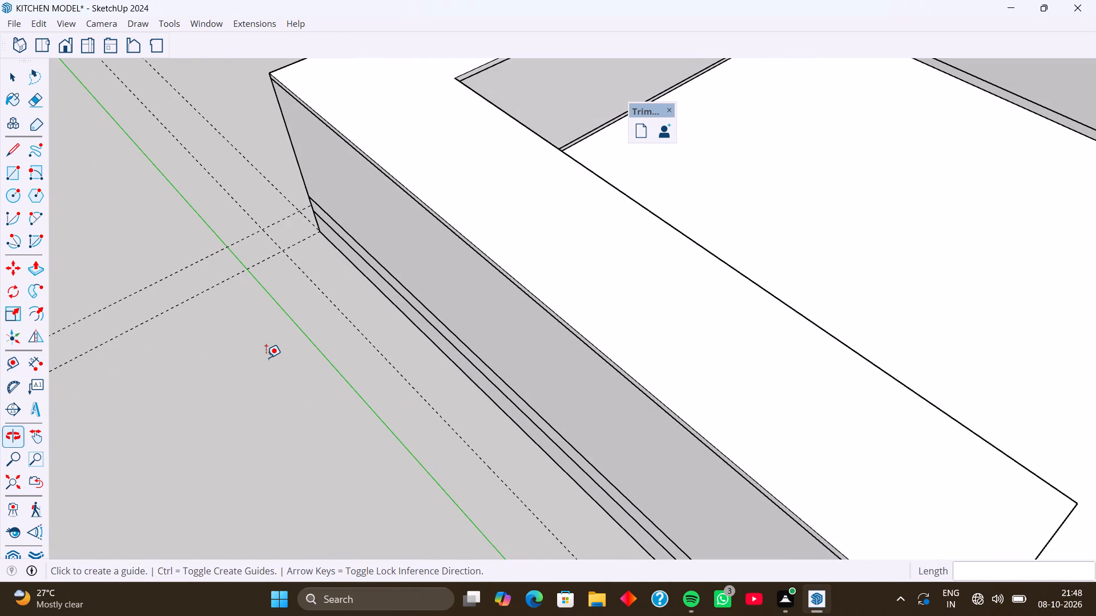
pyautogui.press('r')
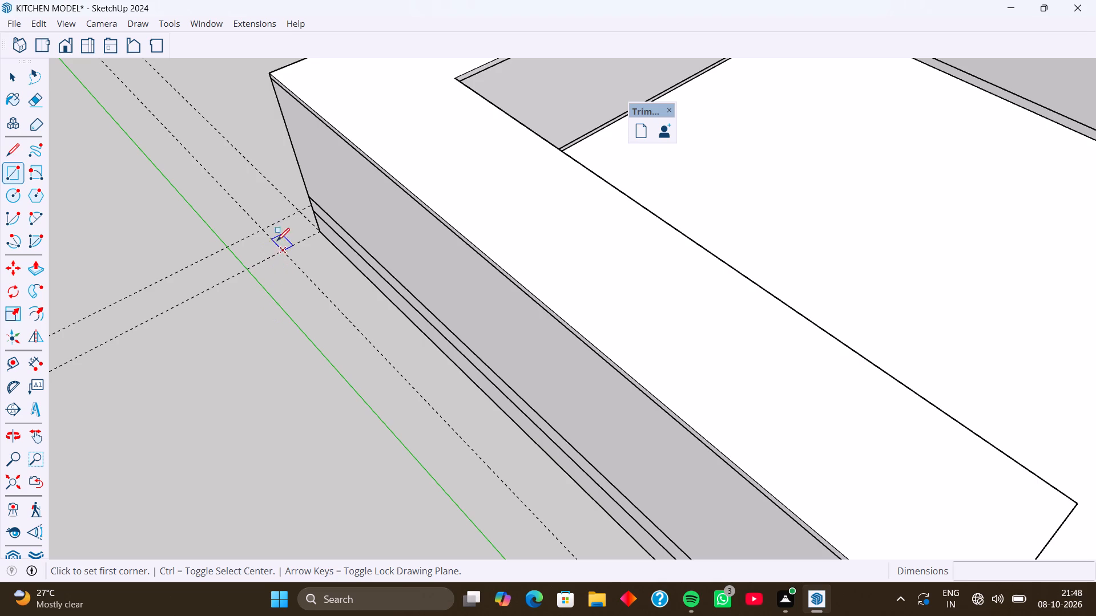
pyautogui.click(263, 230)
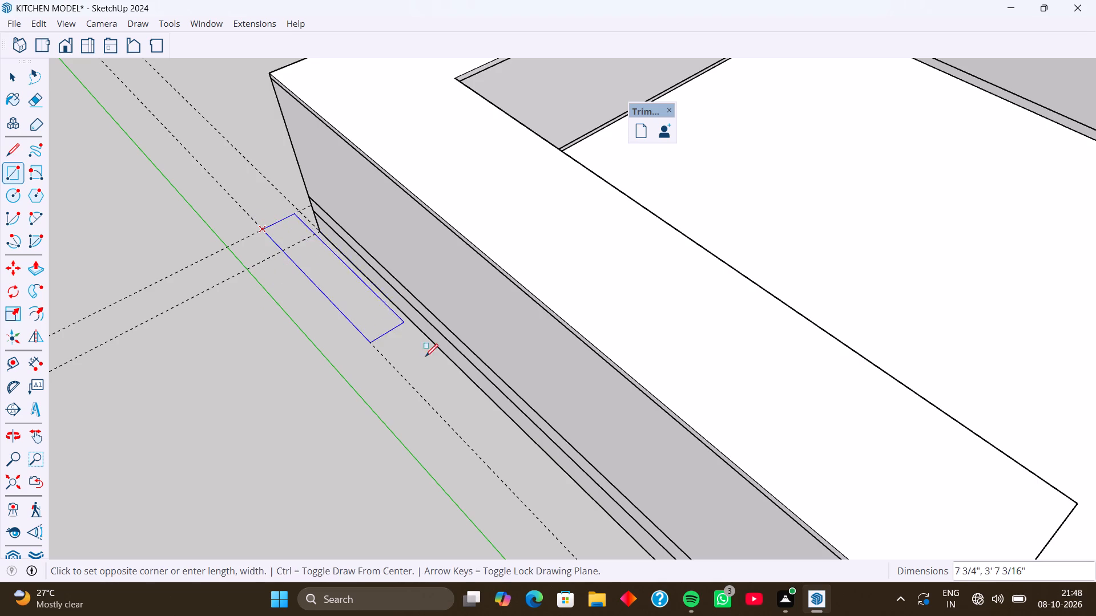
pyautogui.scroll(-9, 436, 377)
pyautogui.scroll(-4, 454, 424)
pyautogui.keyDown('shift'); pyautogui.moveTo(488, 449); pyautogui.dragTo(465, 348, button='middle'); pyautogui.keyUp('shift')
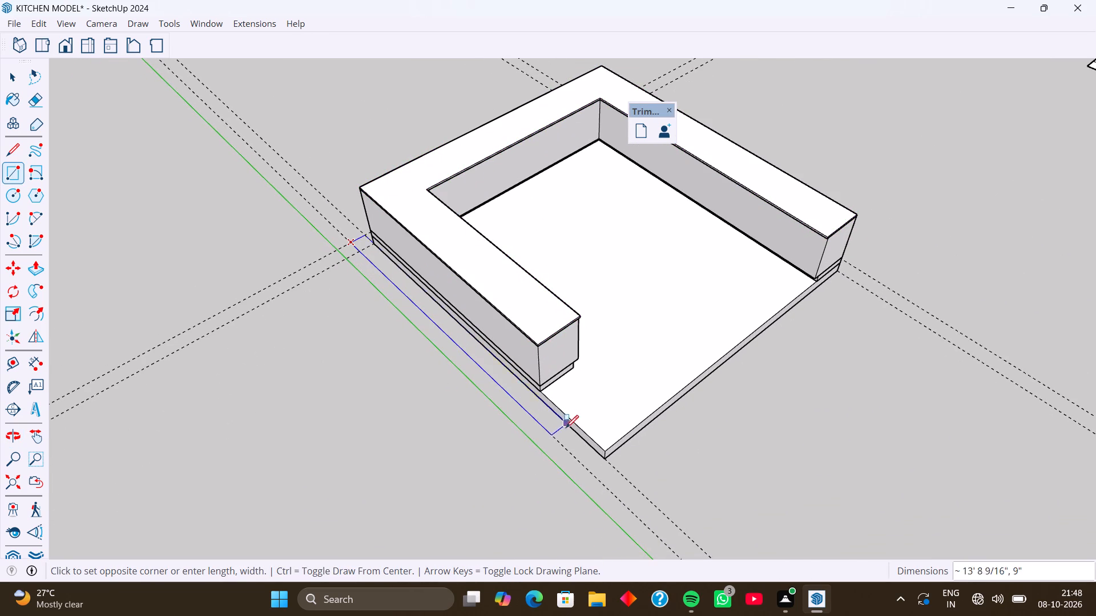
pyautogui.click(605, 461)
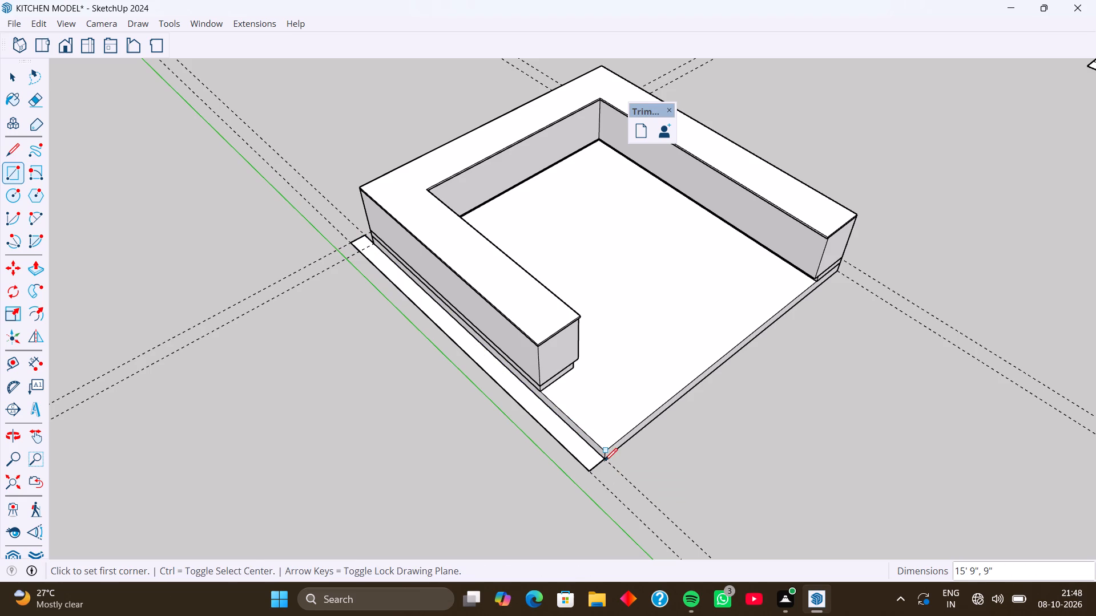
# Draw a 14' 9" by 9" wall-base rectangle along the back of the floor slab, between the guide intersections.
pyautogui.moveTo(602, 455); pyautogui.dragTo(748, 441, button='middle')
pyautogui.moveTo(442, 418); pyautogui.dragTo(716, 440, button='middle')
pyautogui.moveTo(408, 418); pyautogui.dragTo(562, 399, button='middle')
pyautogui.click(225, 327)
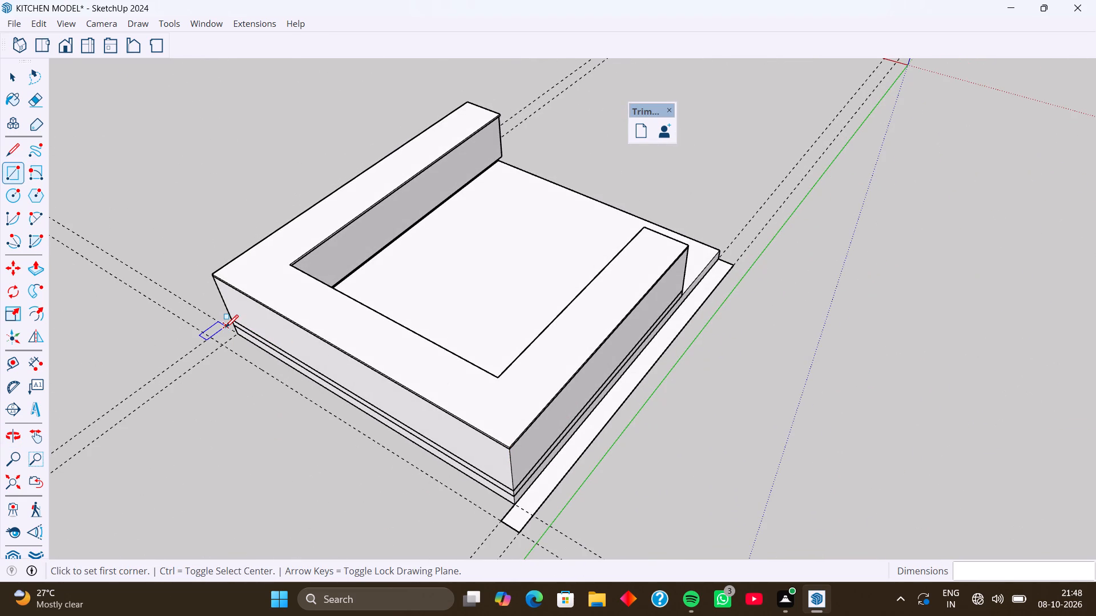
pyautogui.click(499, 521)
# Draw a 15' by 9" wall-base rectangle along the remaining side, from the slab's front corner to the back strip.
pyautogui.scroll(-9, 398, 471)
pyautogui.moveTo(357, 468); pyautogui.dragTo(556, 466, button='middle')
pyautogui.moveTo(452, 443); pyautogui.dragTo(511, 444, button='middle')
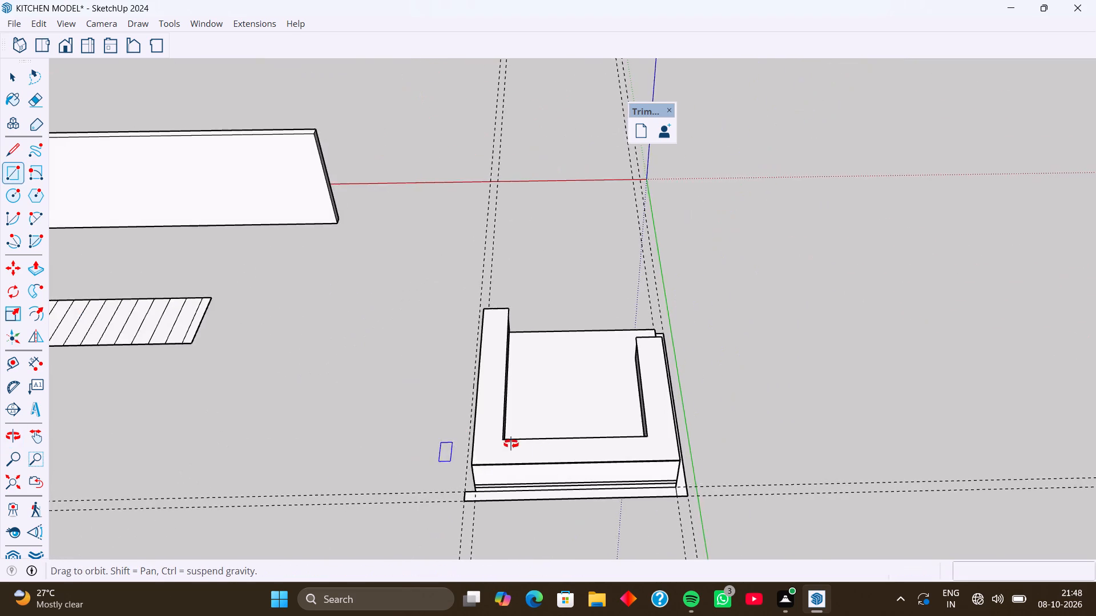
pyautogui.moveTo(511, 444); pyautogui.dragTo(556, 444, button='middle')
pyautogui.moveTo(518, 465); pyautogui.dragTo(593, 461, button='middle')
pyautogui.scroll(11, 502, 386)
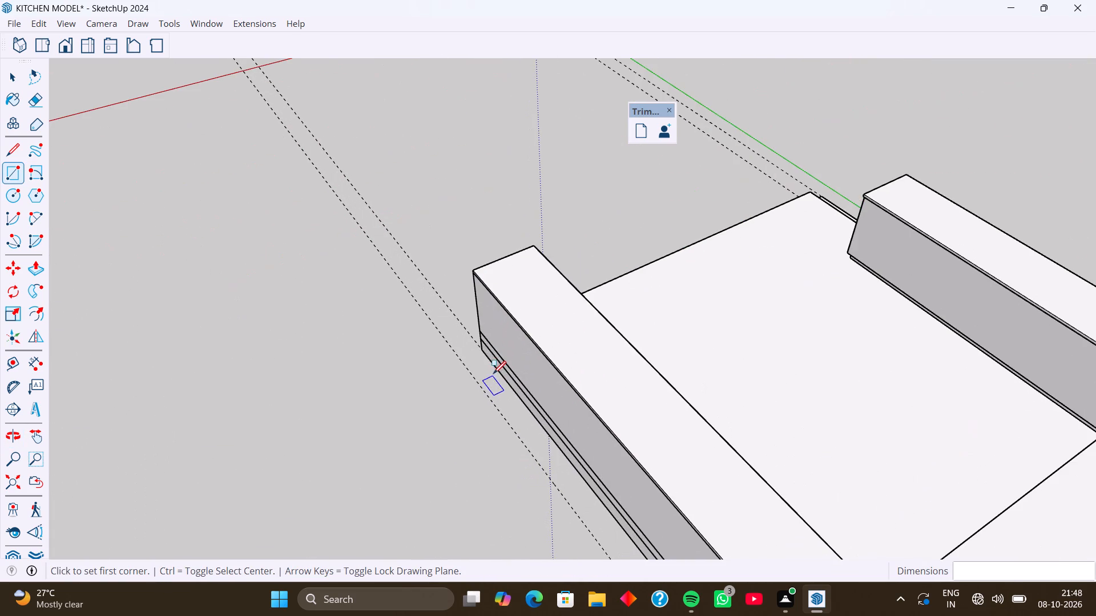
pyautogui.scroll(11, 481, 352)
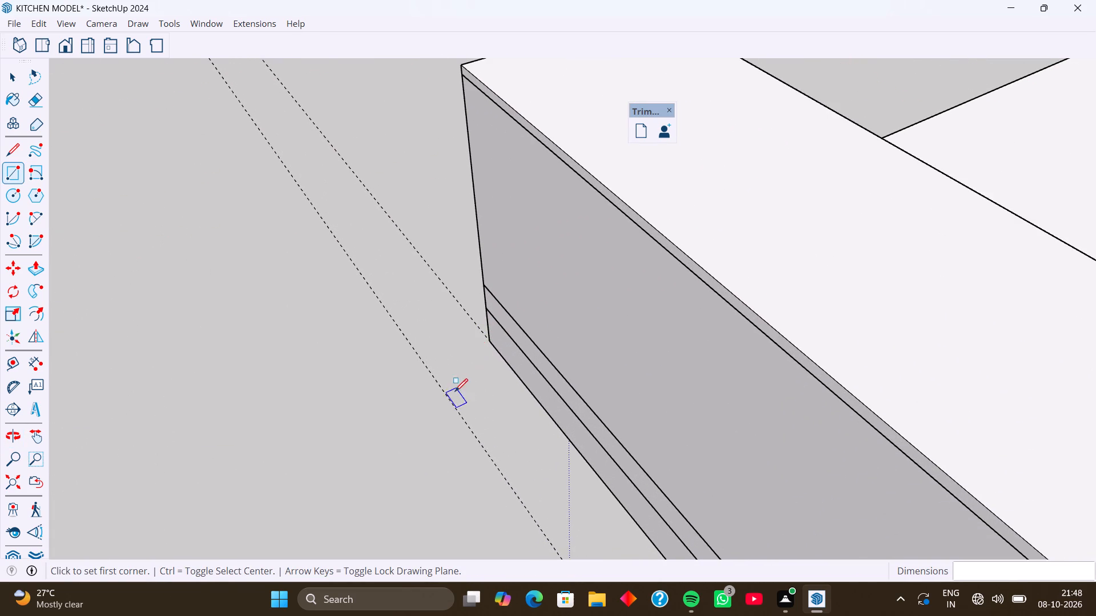
pyautogui.click(487, 340)
pyautogui.scroll(-8, 468, 416)
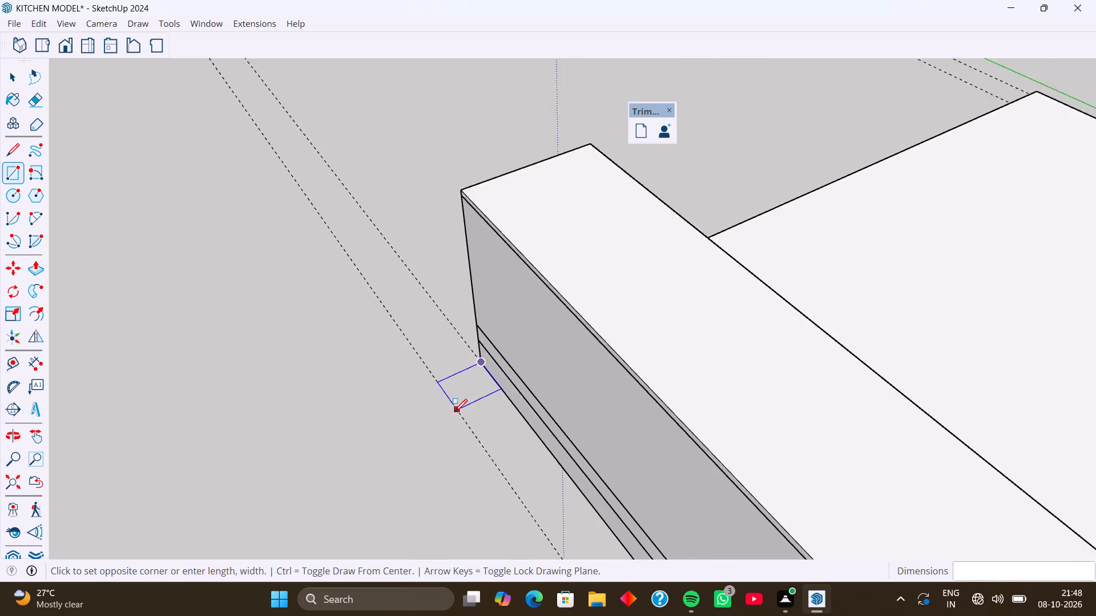
pyautogui.scroll(-20, 454, 412)
pyautogui.scroll(-13, 454, 412)
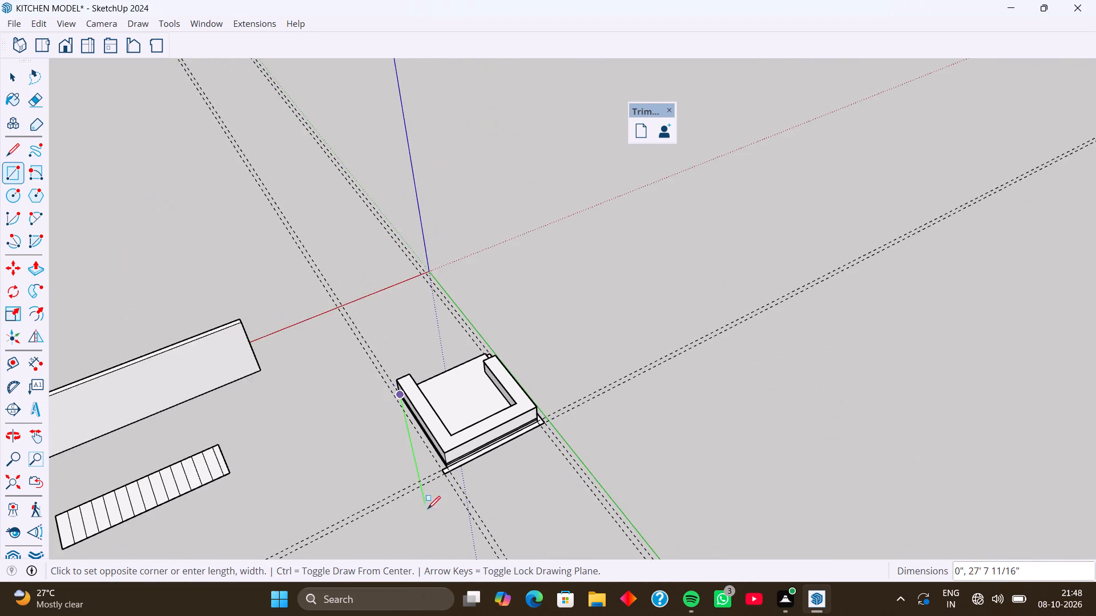
pyautogui.scroll(20, 432, 517)
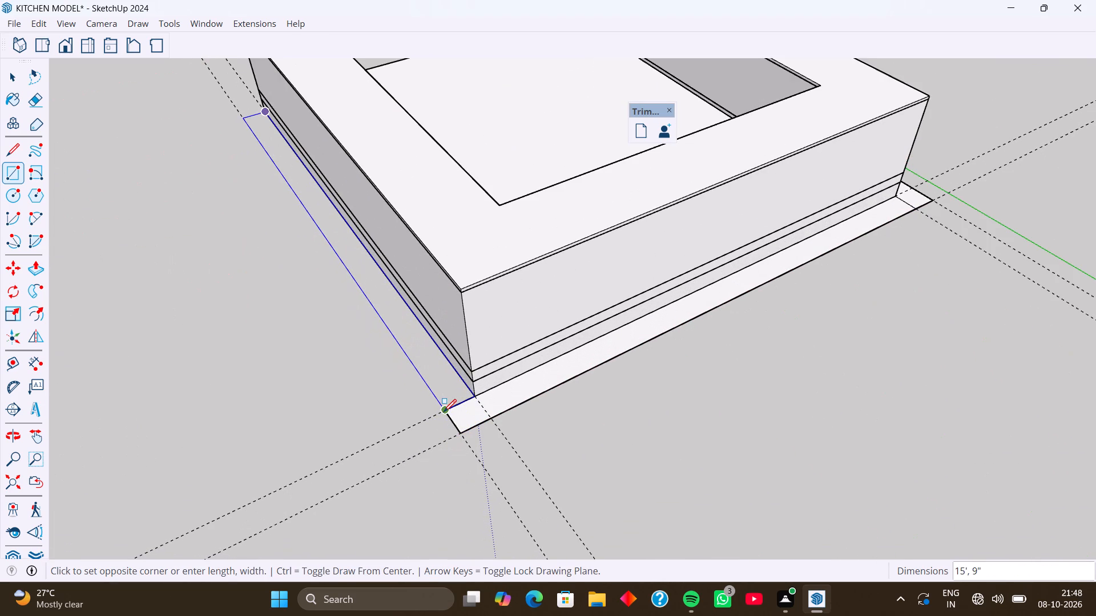
pyautogui.click(445, 411)
# Erase the dividing edges where the wall-base strips meet at the corners, along with all the construction guides around the slab.
pyautogui.press('e')
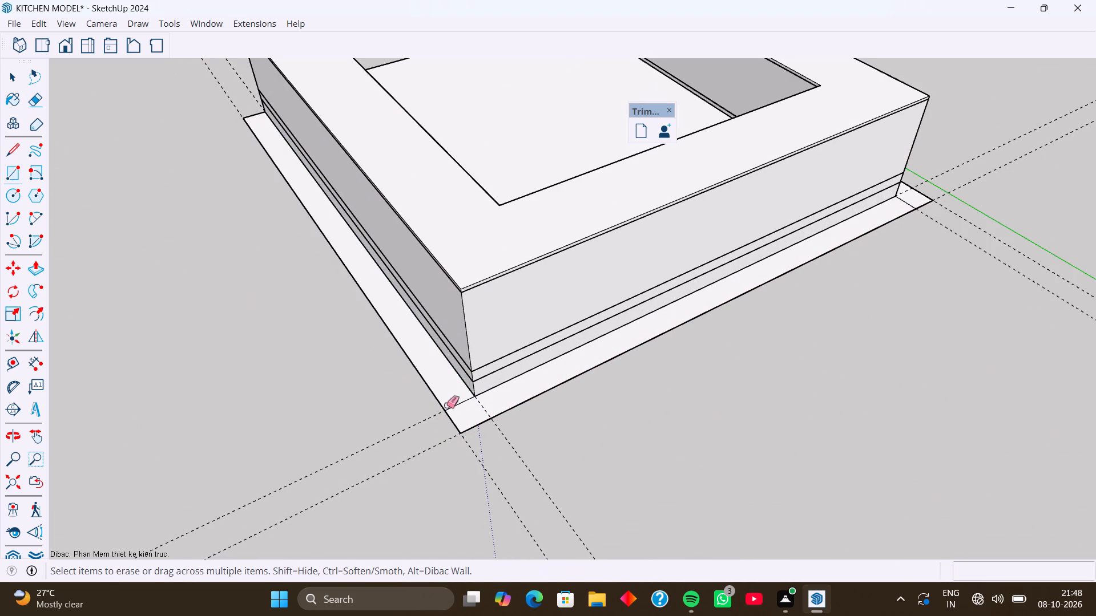
pyautogui.moveTo(449, 396); pyautogui.dragTo(466, 422)
pyautogui.moveTo(468, 416); pyautogui.dragTo(489, 404)
pyautogui.moveTo(915, 196); pyautogui.dragTo(895, 209)
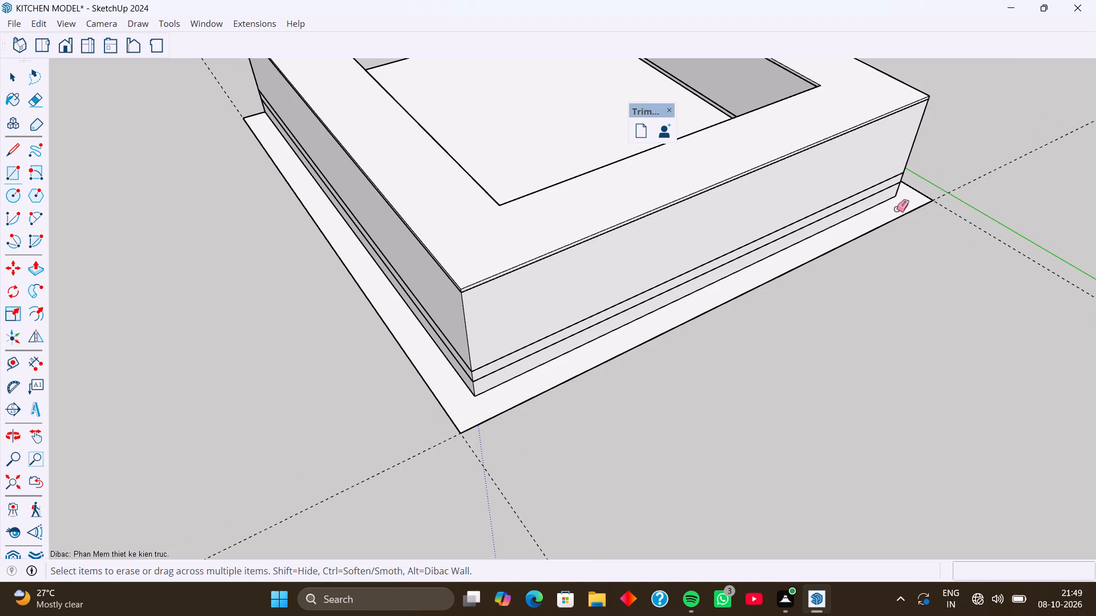
pyautogui.scroll(-8, 897, 297)
pyautogui.moveTo(950, 177); pyautogui.dragTo(665, 451)
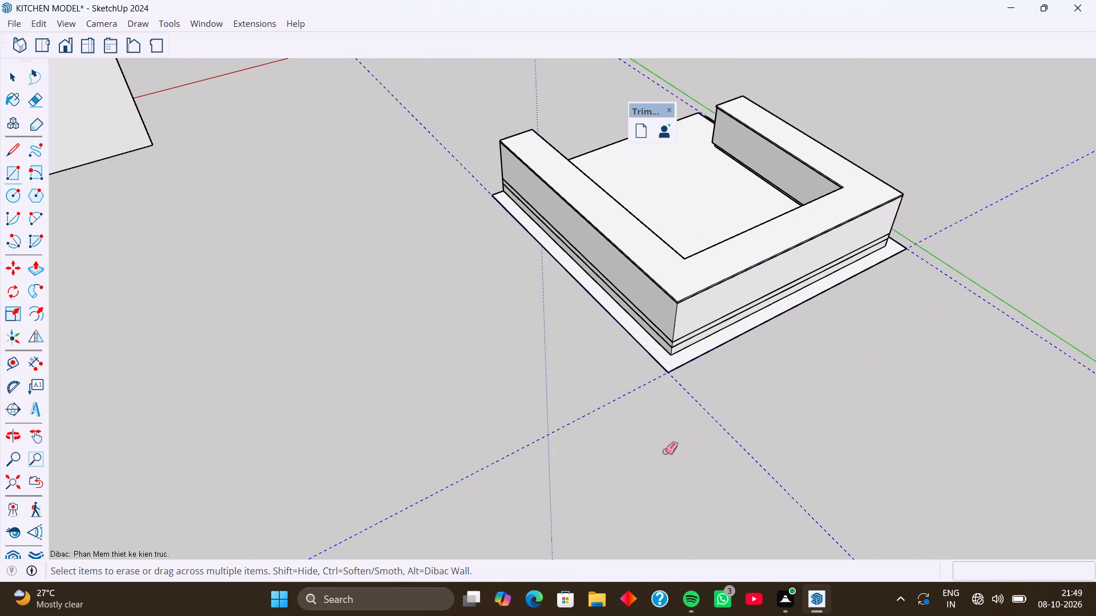
pyautogui.moveTo(665, 451); pyautogui.dragTo(663, 451)
# Push/Pull the merged U-shaped wall base up 10' to raise the kitchen's surrounding walls.
pyautogui.scroll(-5, 775, 410)
pyautogui.moveTo(774, 410); pyautogui.dragTo(563, 394, button='middle')
pyautogui.moveTo(801, 427); pyautogui.dragTo(715, 378, button='middle')
pyautogui.scroll(-1, 715, 378)
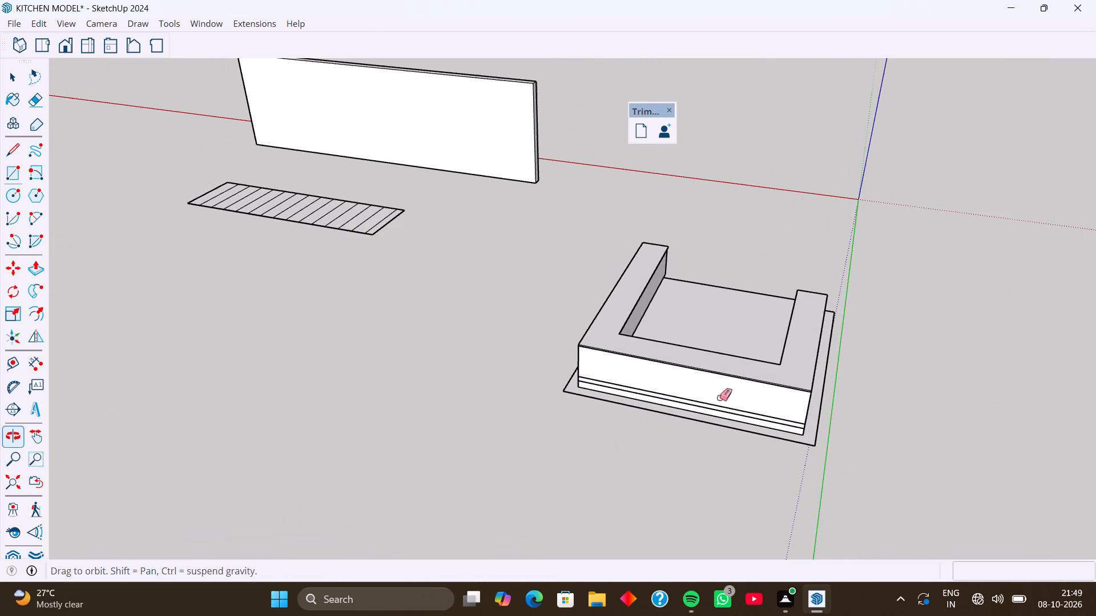
pyautogui.press('p')
pyautogui.click(812, 435)
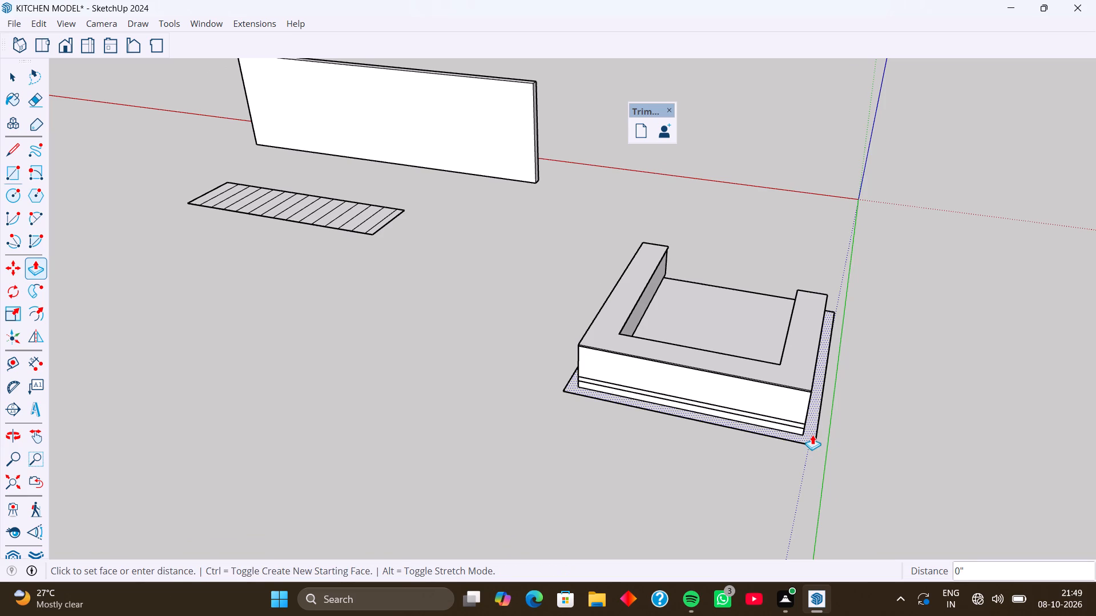
pyautogui.write("10'")
pyautogui.press('Return')
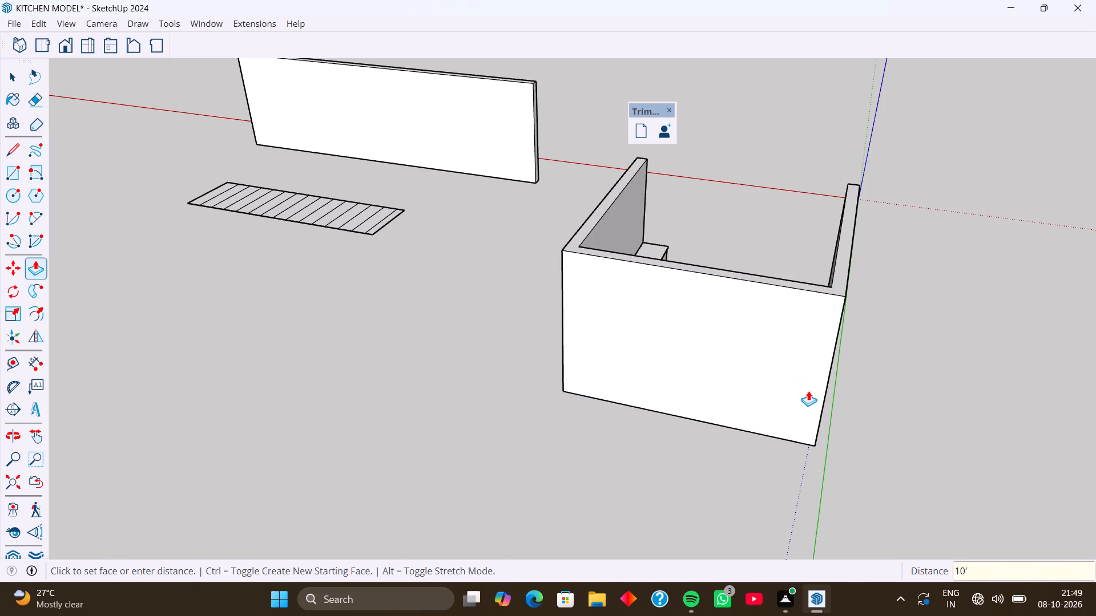
# Select all connected geometry of the U-shaped walls and make it a group.
pyautogui.press('space')
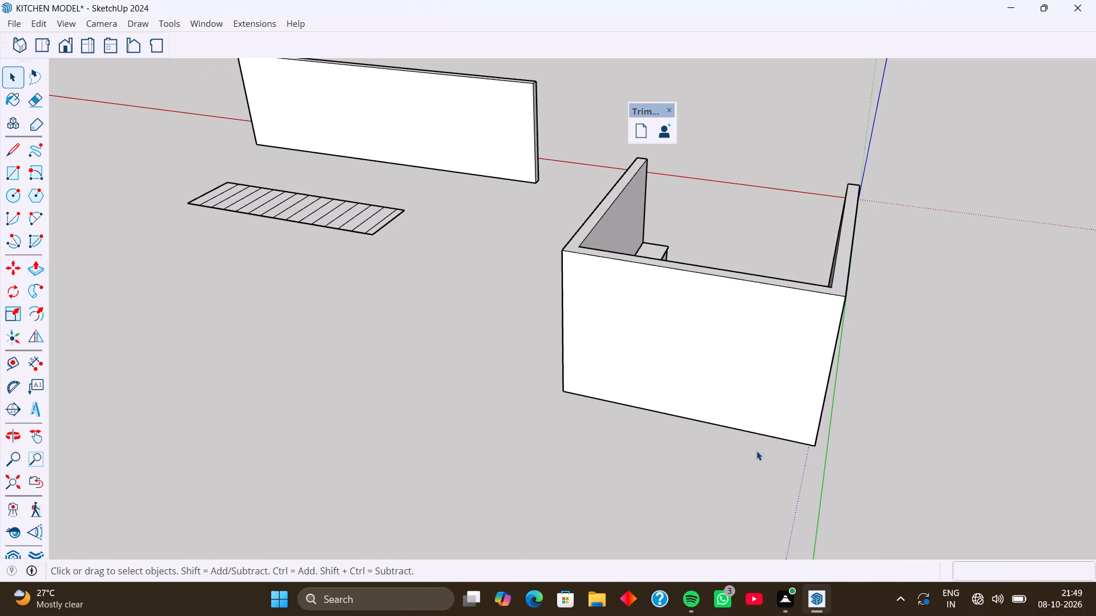
pyautogui.tripleClick(751, 360)
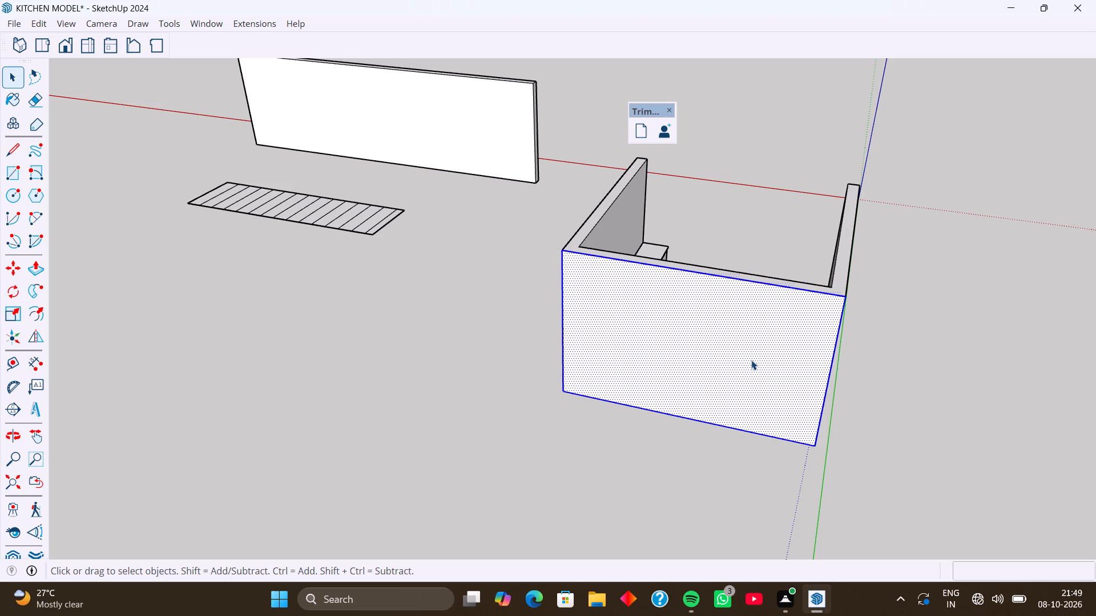
pyautogui.tripleClick(751, 359)
pyautogui.tripleClick(751, 359)
pyautogui.click(751, 359)
pyautogui.rightClick(751, 359)
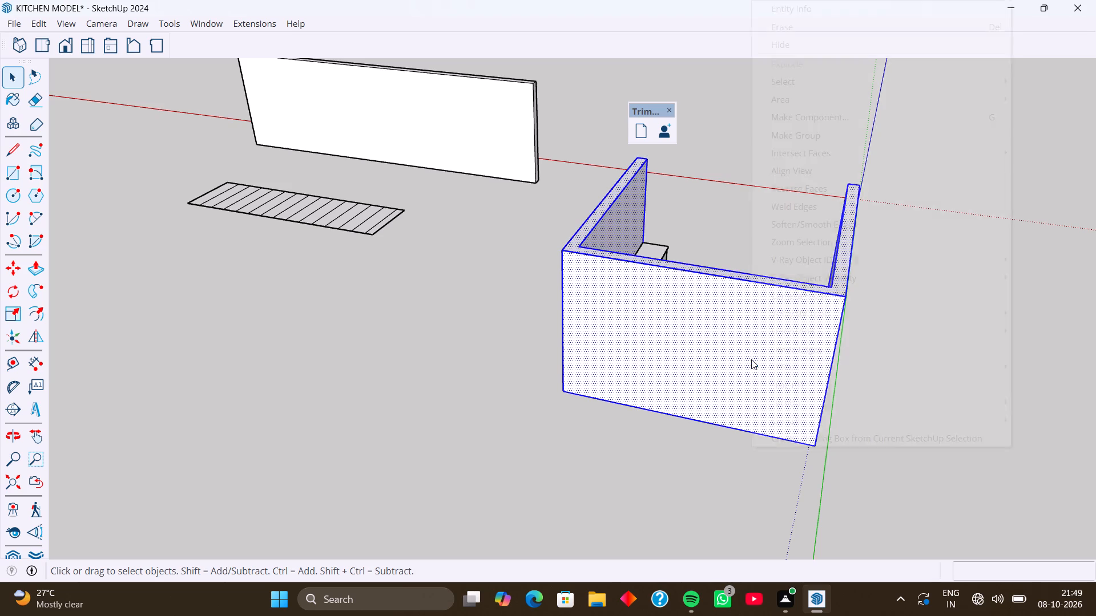
pyautogui.click(823, 137)
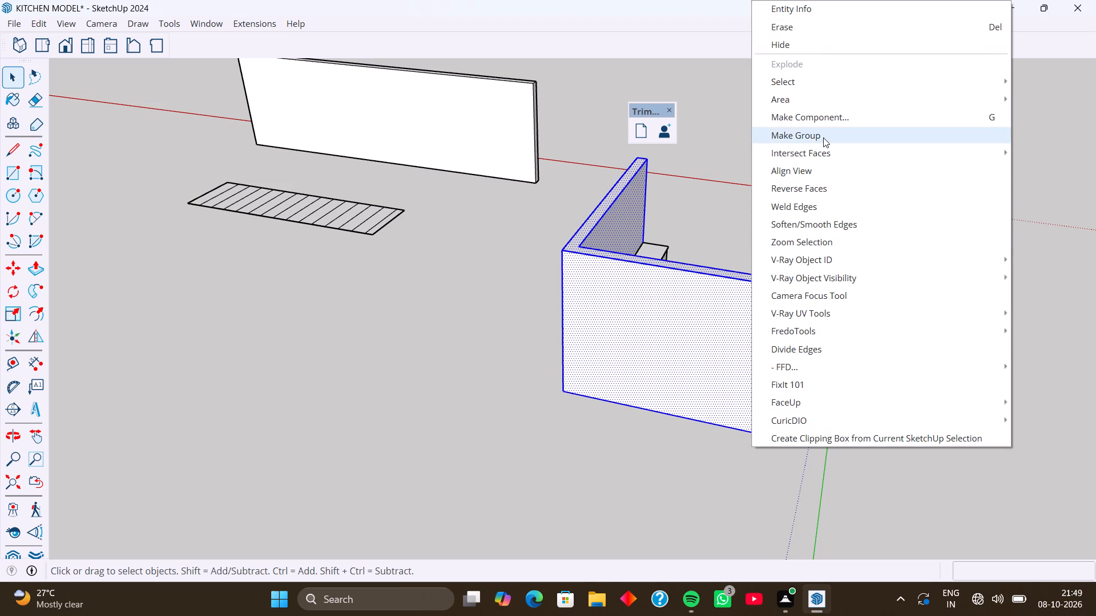
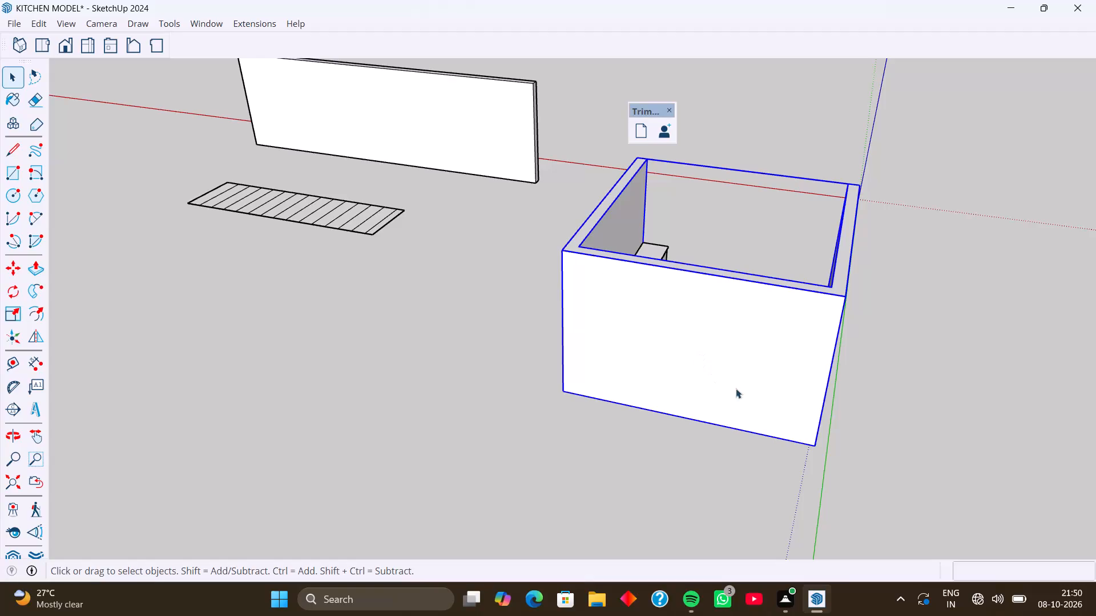
# Place a horizontal guide on the back wall 2'6" above the line where the wall meets the countertop.
pyautogui.moveTo(736, 388); pyautogui.dragTo(605, 390, button='middle')
pyautogui.moveTo(787, 429); pyautogui.dragTo(620, 406, button='middle')
pyautogui.moveTo(856, 407); pyautogui.dragTo(614, 421, button='middle')
pyautogui.moveTo(670, 373); pyautogui.dragTo(506, 418, button='middle')
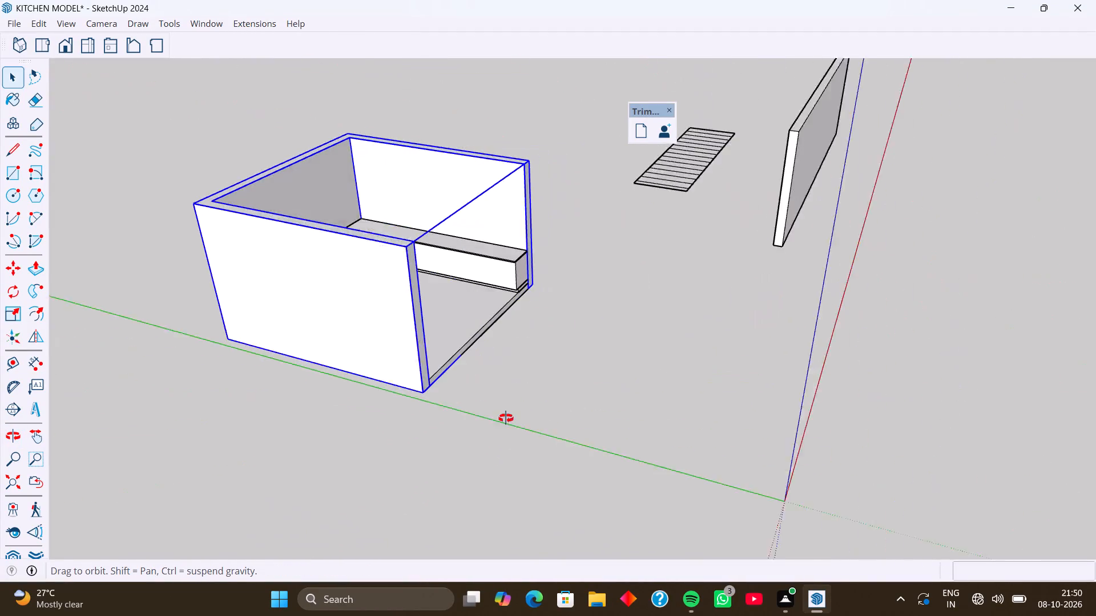
pyautogui.moveTo(506, 418); pyautogui.dragTo(487, 424, button='middle')
pyautogui.scroll(6, 508, 326)
pyautogui.moveTo(491, 322); pyautogui.dragTo(541, 337, button='middle')
pyautogui.keyDown('shift'); pyautogui.moveTo(549, 342); pyautogui.dragTo(577, 382, button='middle'); pyautogui.keyUp('shift')
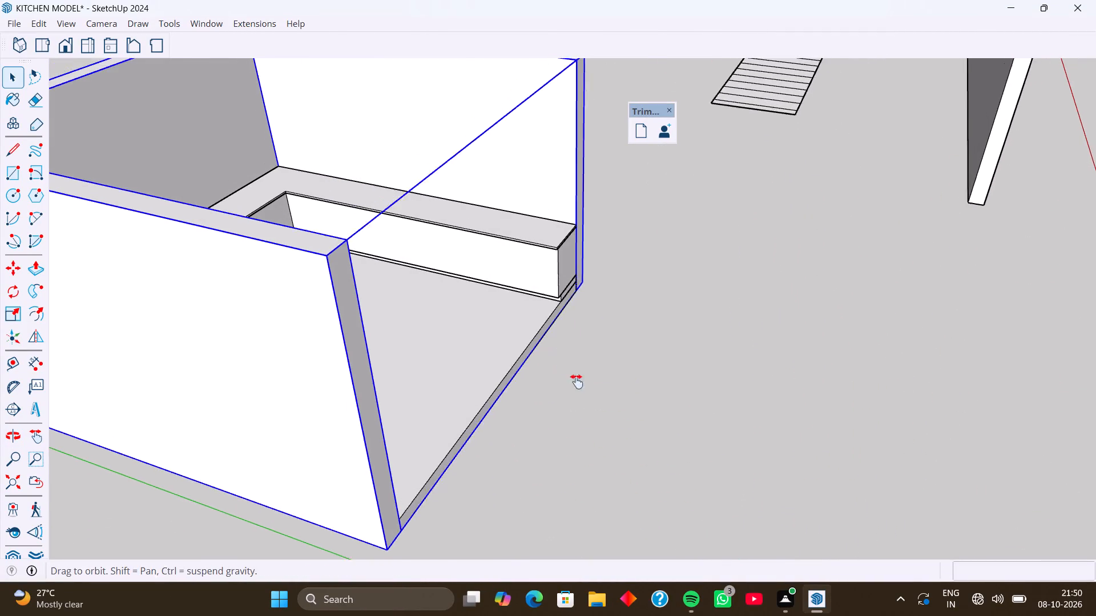
pyautogui.keyDown('shift'); pyautogui.moveTo(577, 382); pyautogui.dragTo(615, 421, button='middle'); pyautogui.keyUp('shift')
pyautogui.click(727, 398)
pyautogui.keyDown('shift'); pyautogui.moveTo(573, 311); pyautogui.dragTo(680, 370, button='middle'); pyautogui.keyUp('shift')
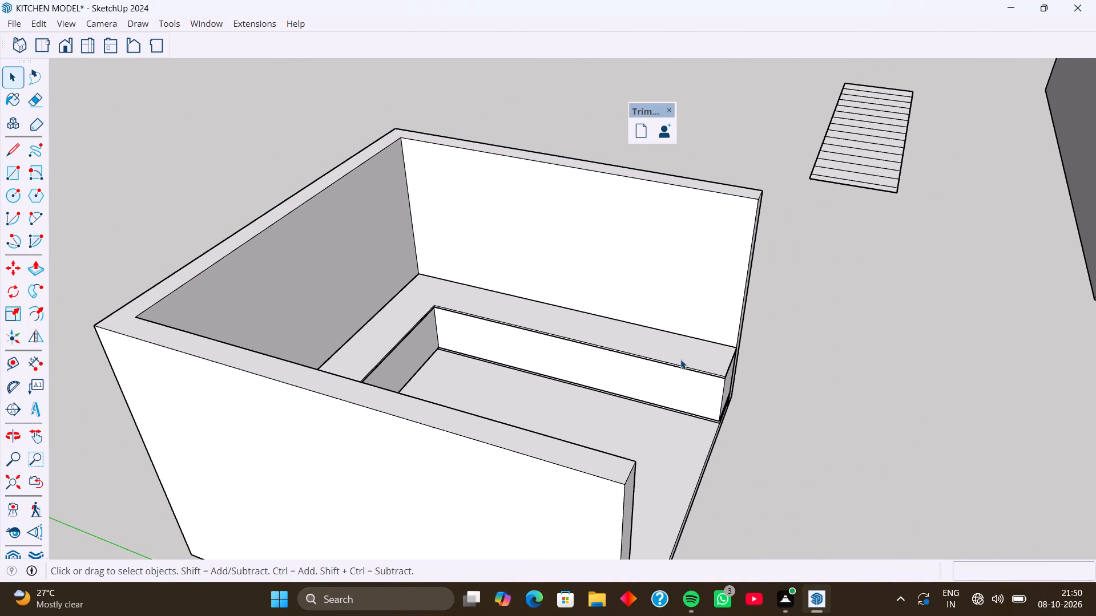
pyautogui.moveTo(680, 359); pyautogui.dragTo(518, 363, button='middle')
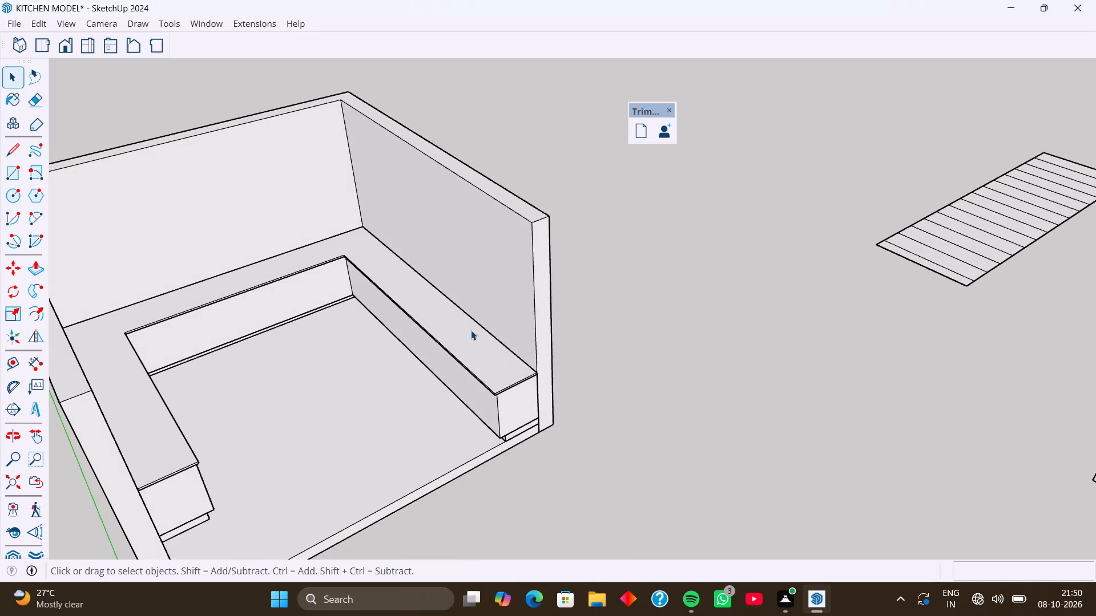
pyautogui.keyDown('shift'); pyautogui.moveTo(469, 318); pyautogui.dragTo(555, 429, button='middle'); pyautogui.keyUp('shift')
pyautogui.moveTo(535, 424); pyautogui.dragTo(422, 381, button='middle')
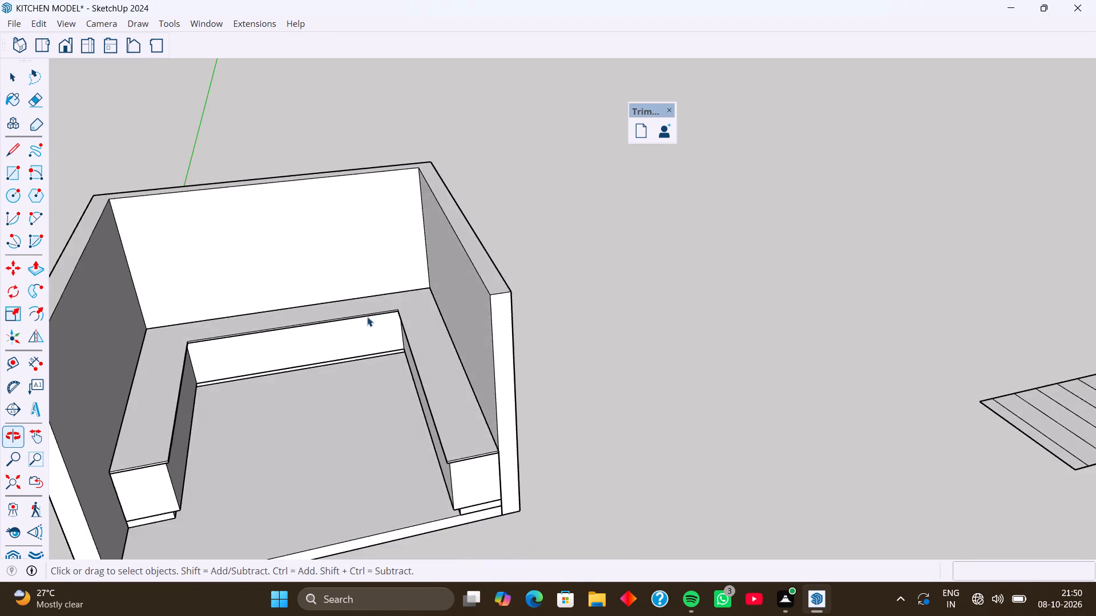
pyautogui.moveTo(367, 315); pyautogui.dragTo(503, 428, button='middle')
pyautogui.moveTo(472, 411); pyautogui.dragTo(453, 386, button='middle')
pyautogui.press('t')
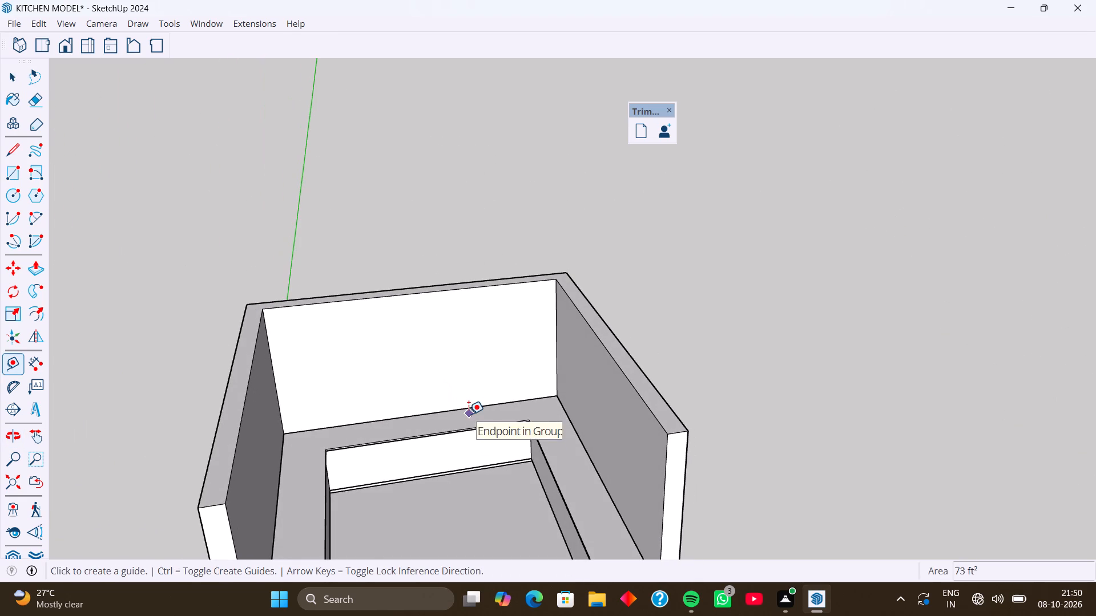
pyautogui.click(468, 411)
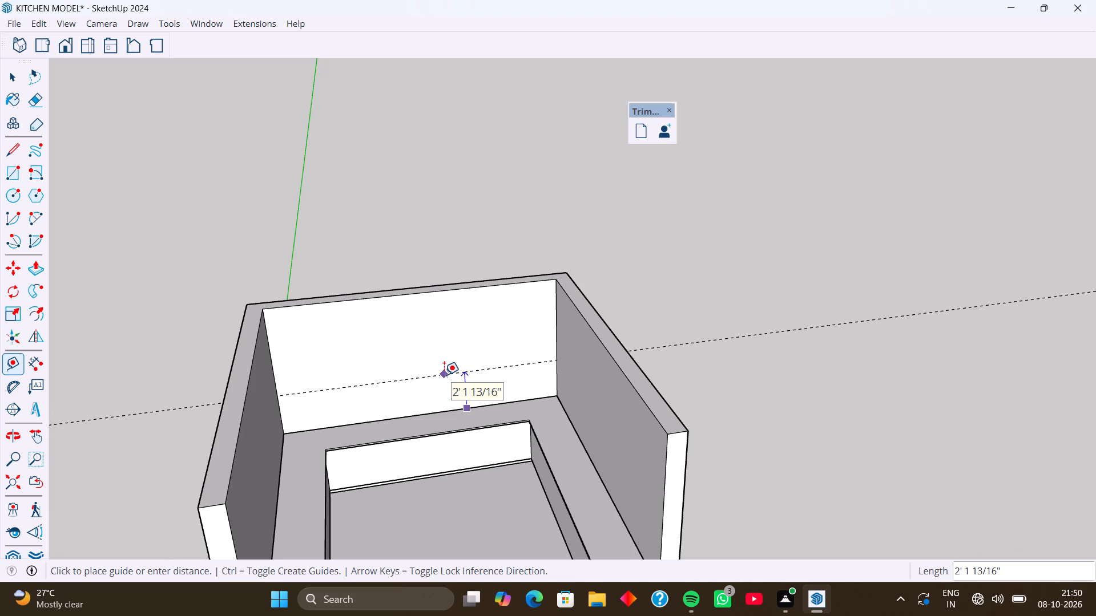
pyautogui.press('Up')
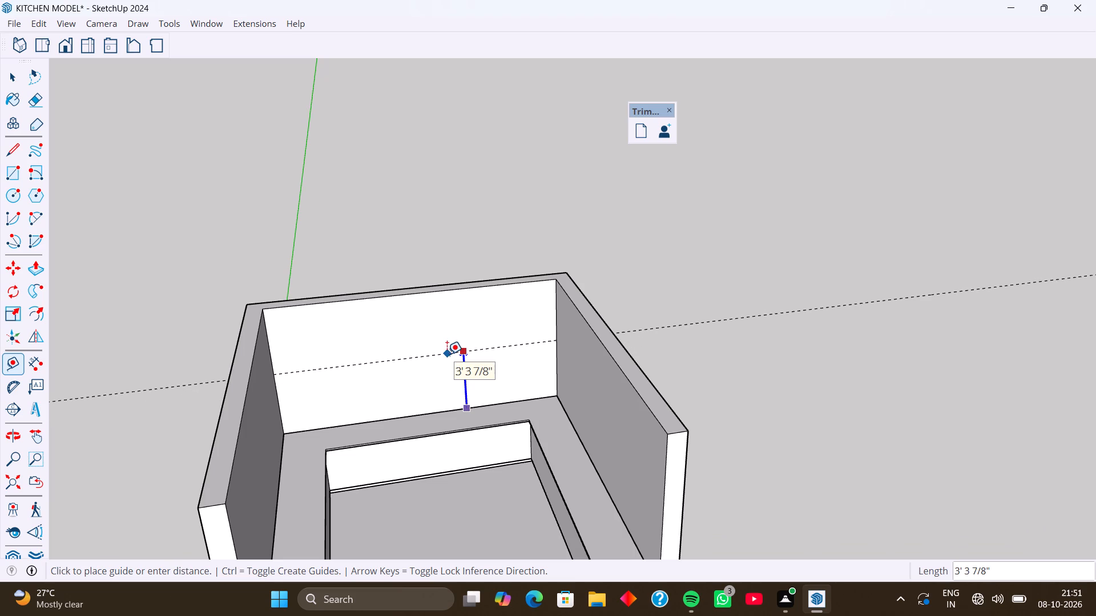
pyautogui.write("2'")
pyautogui.press('Return')
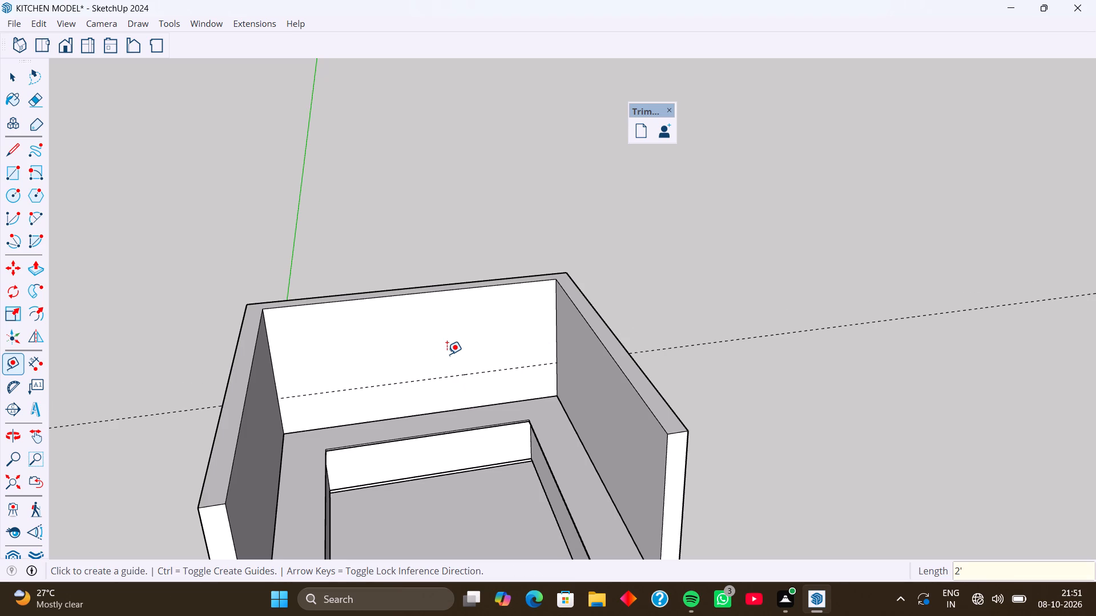
pyautogui.write("2'6")
pyautogui.press('Return')
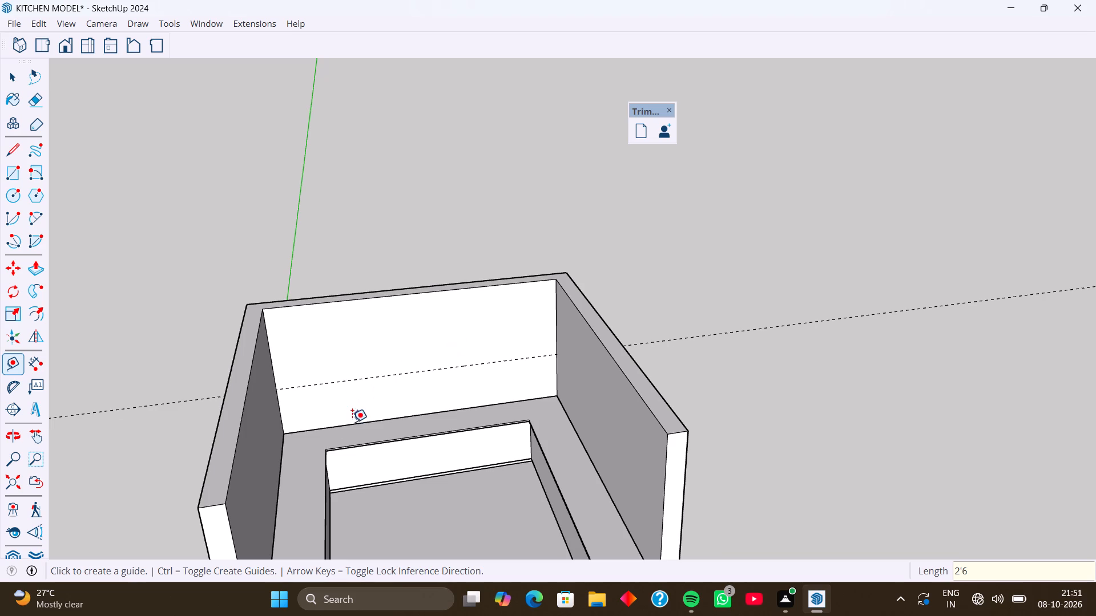
# Place a horizontal guide 2'6" above the countertop on the side wall nearest the green axis.
pyautogui.moveTo(336, 434); pyautogui.dragTo(260, 374, button='middle')
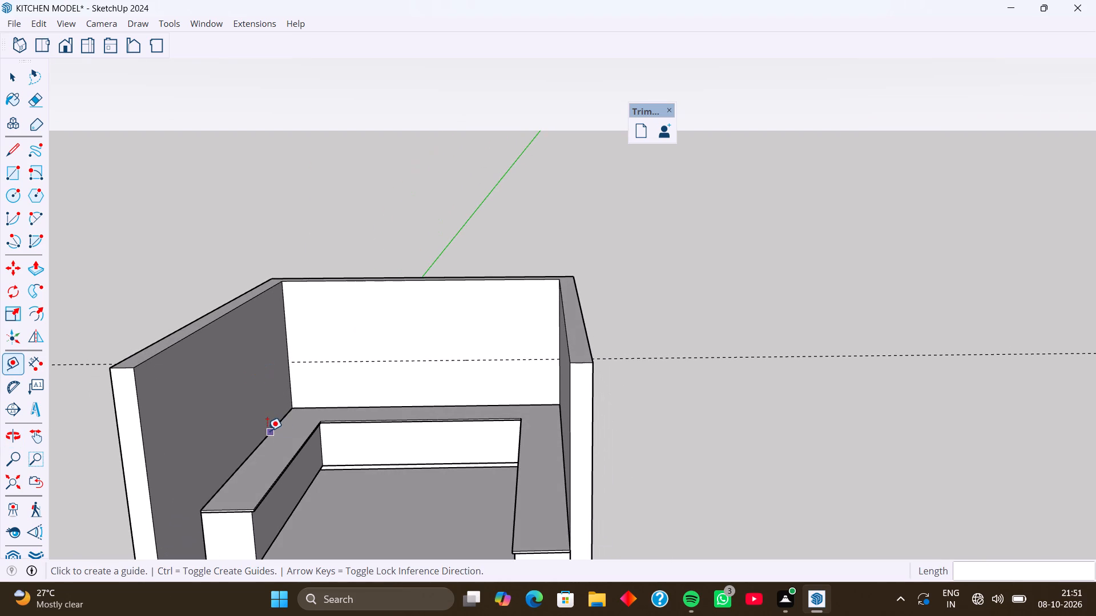
pyautogui.click(267, 431)
pyautogui.press('Up')
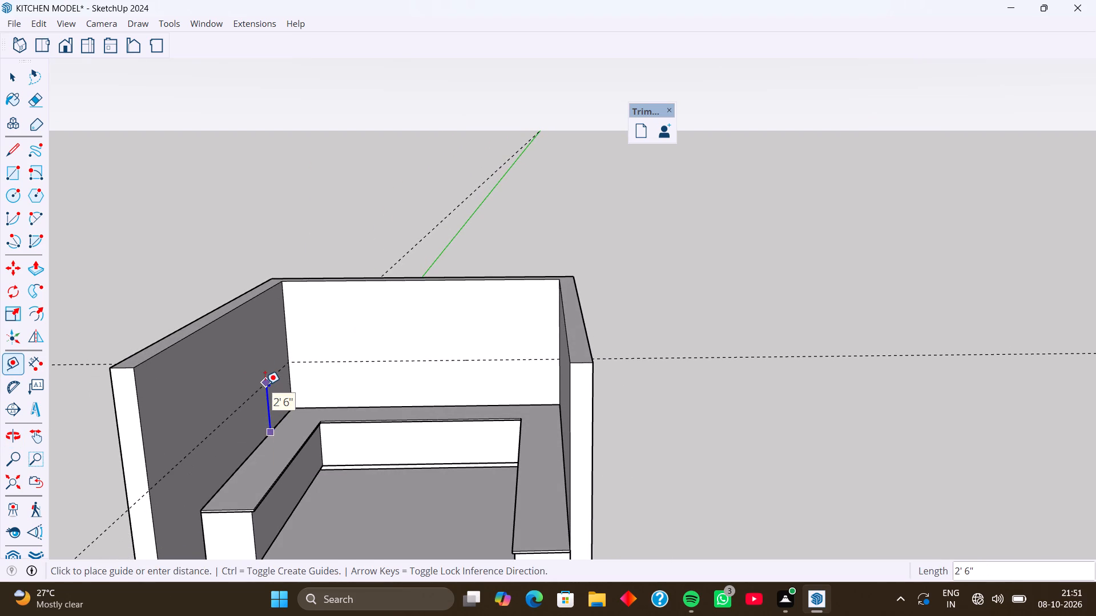
pyautogui.click(254, 383)
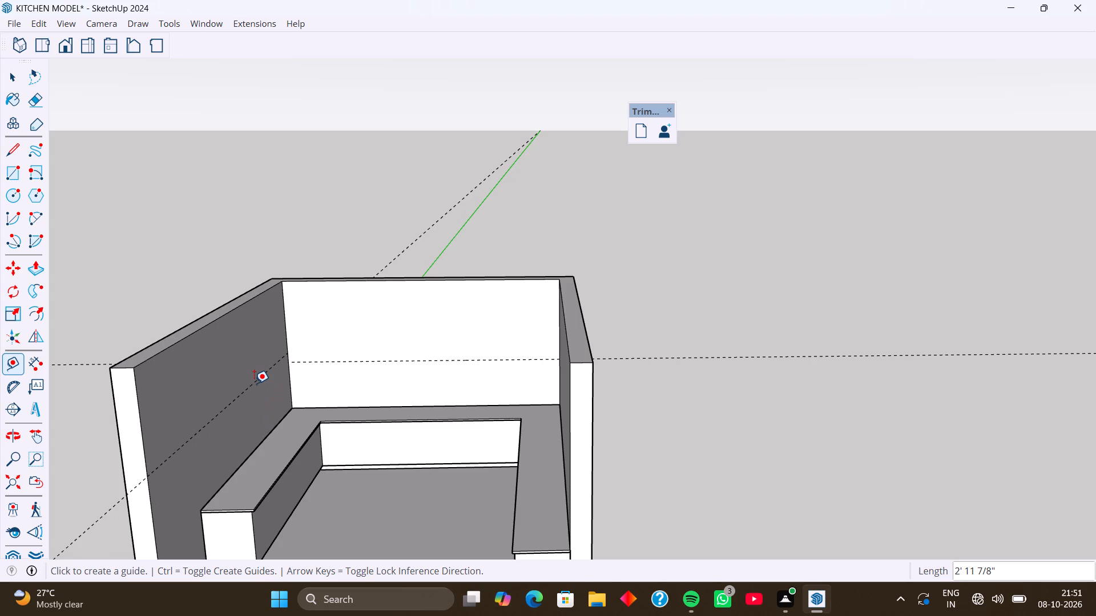
pyautogui.write("2'6")
pyautogui.press('Return')
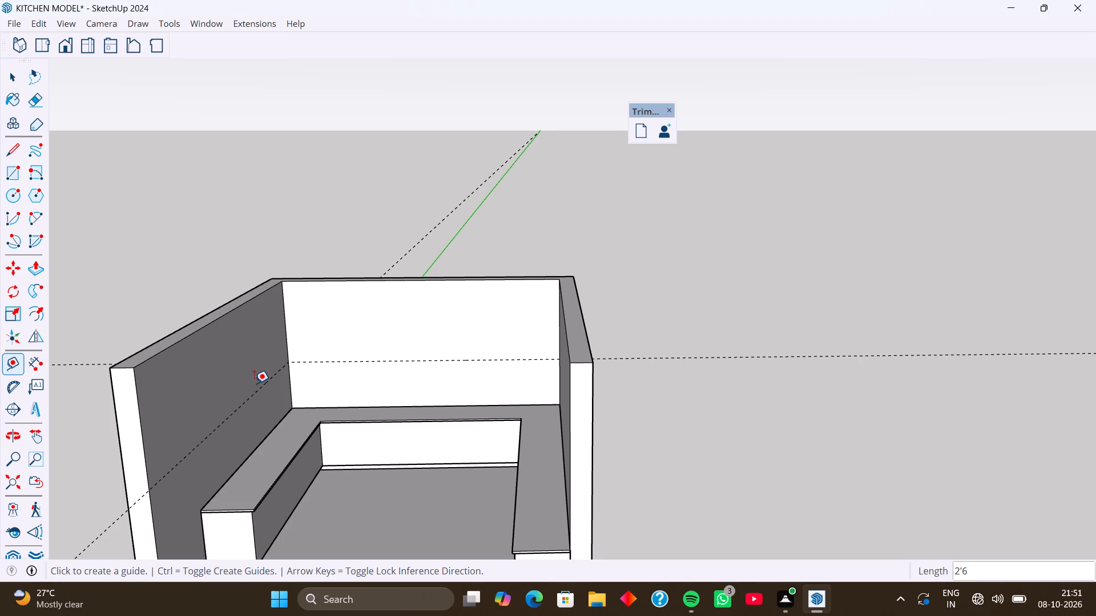
# Place horizontal guides 1' below the top edge on the back wall and both side walls.
pyautogui.moveTo(254, 383); pyautogui.dragTo(233, 381, button='middle')
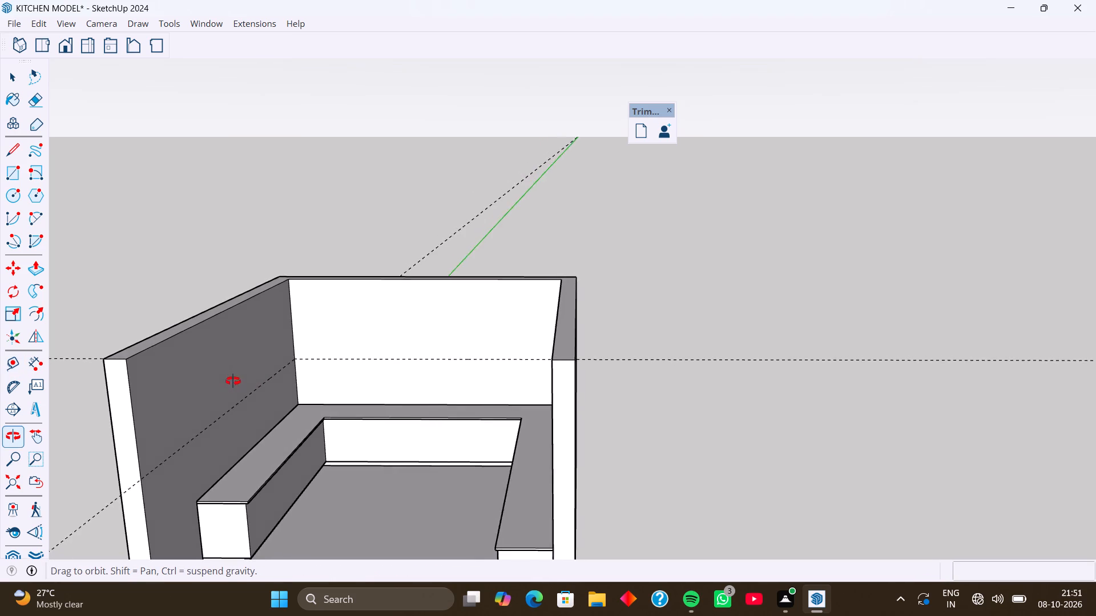
pyautogui.moveTo(233, 381); pyautogui.dragTo(223, 379, button='middle')
pyautogui.click(198, 322)
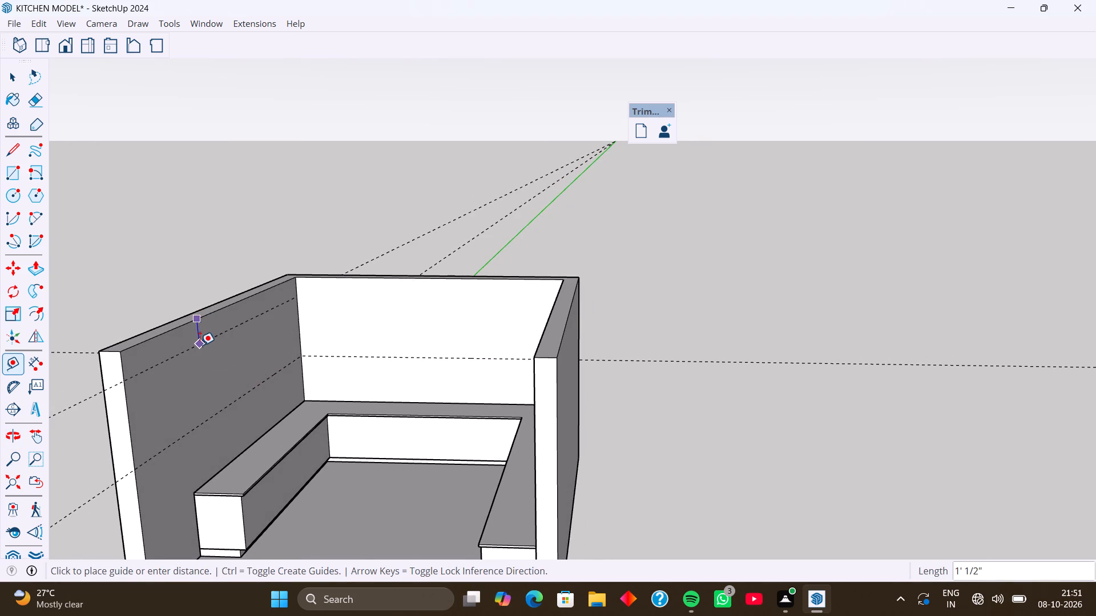
pyautogui.write("1'")
pyautogui.press('Return')
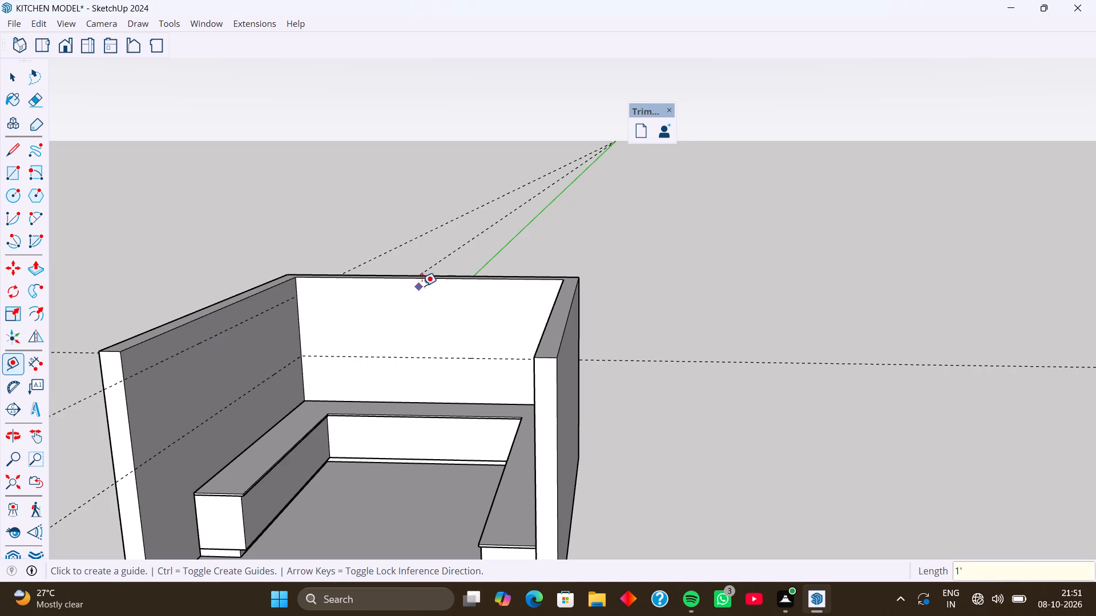
pyautogui.click(430, 281)
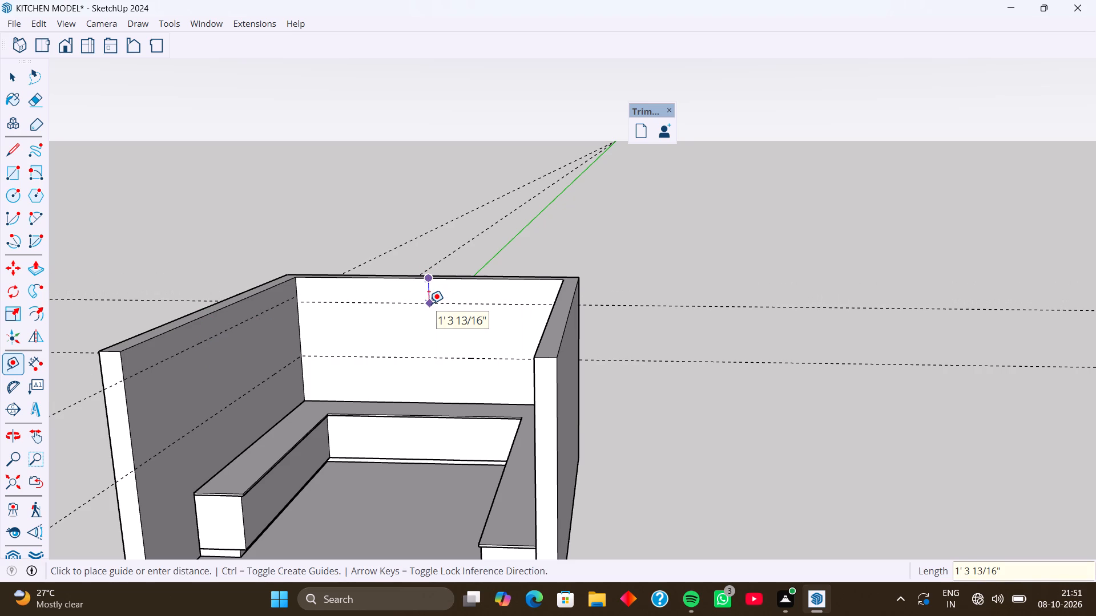
pyautogui.write("1'")
pyautogui.press('Return')
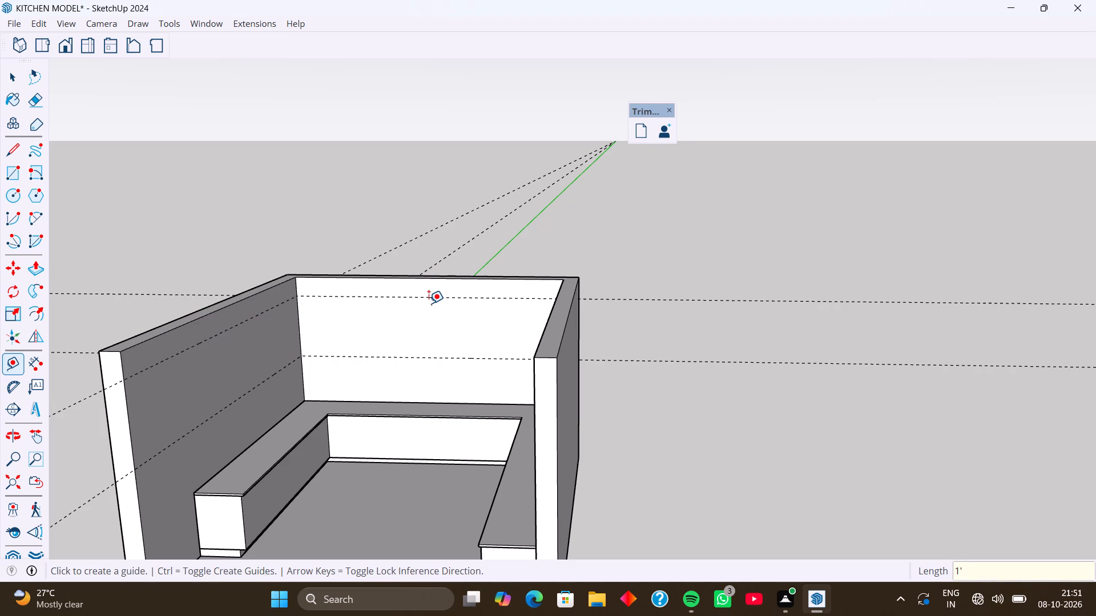
pyautogui.moveTo(433, 318); pyautogui.dragTo(661, 348, button='middle')
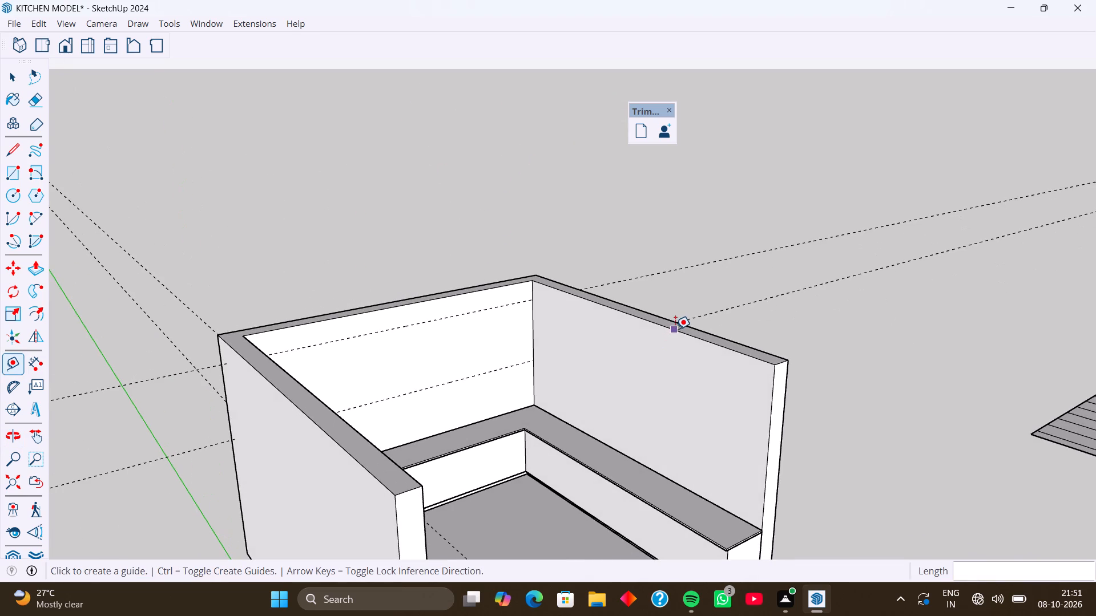
pyautogui.click(675, 329)
pyautogui.click(669, 354)
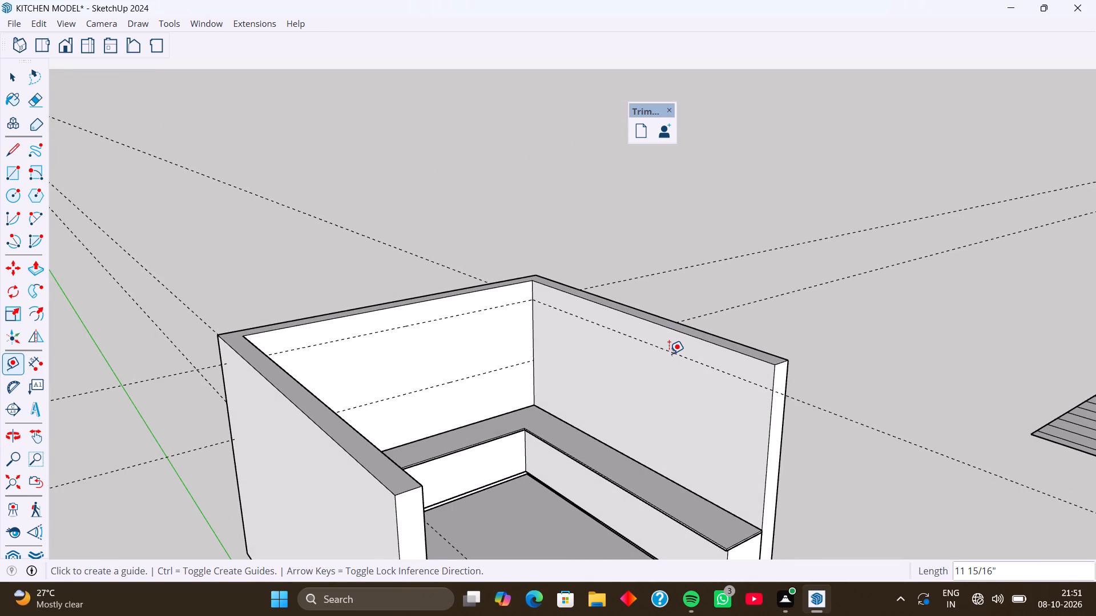
pyautogui.write("1'")
pyautogui.press('Return')
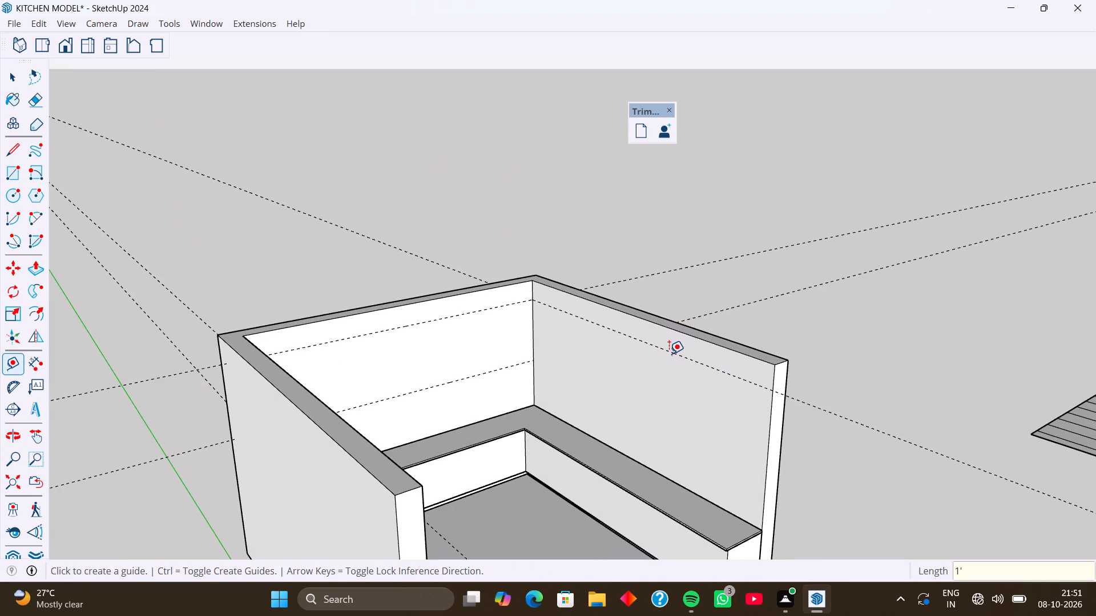
pyautogui.press('Return')
# Place a vertical guide 6" in from the open-end edge of the side wall nearest the green axis.
pyautogui.moveTo(656, 422); pyautogui.dragTo(563, 413, button='middle')
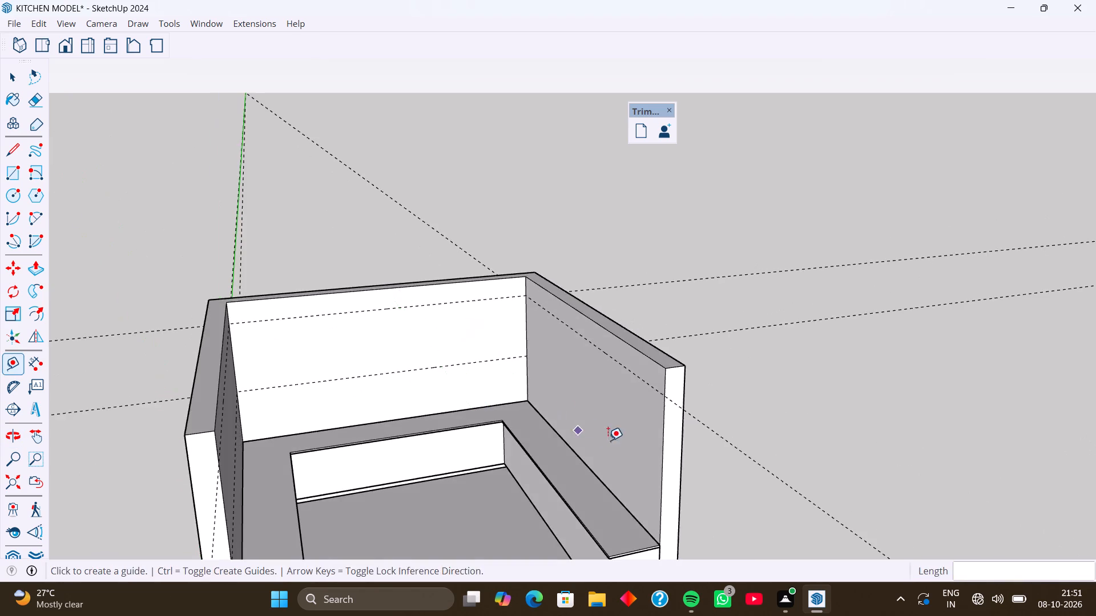
pyautogui.moveTo(609, 440); pyautogui.dragTo(517, 435, button='middle')
pyautogui.moveTo(527, 448); pyautogui.dragTo(635, 496, button='middle')
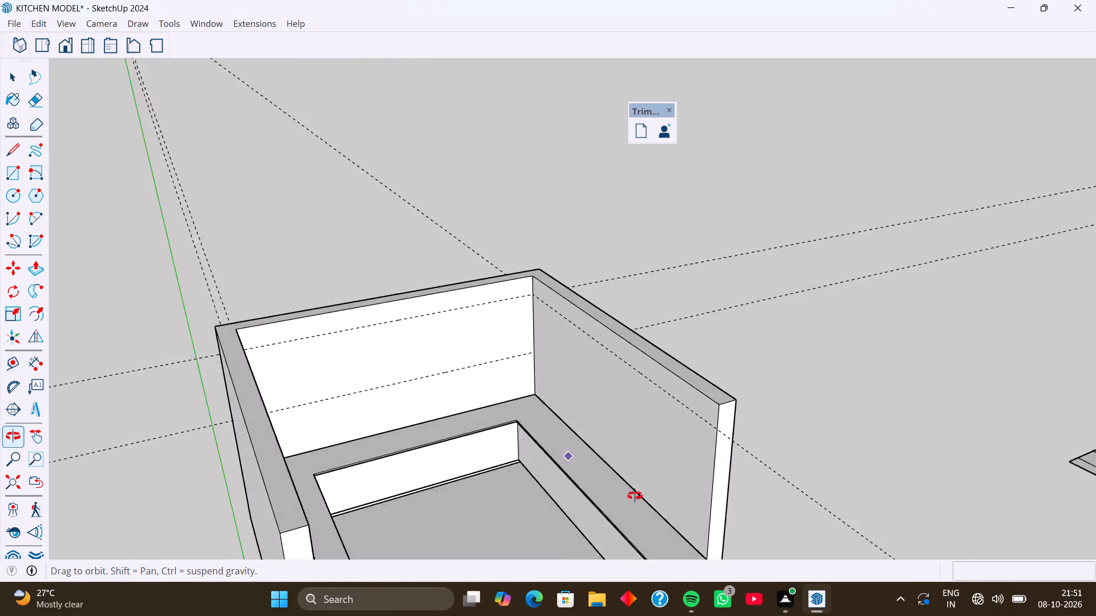
pyautogui.moveTo(635, 496); pyautogui.dragTo(372, 456, button='middle')
pyautogui.moveTo(426, 438); pyautogui.dragTo(323, 457, button='middle')
pyautogui.moveTo(330, 404); pyautogui.dragTo(286, 420, button='middle')
pyautogui.moveTo(271, 379); pyautogui.dragTo(244, 400, button='middle')
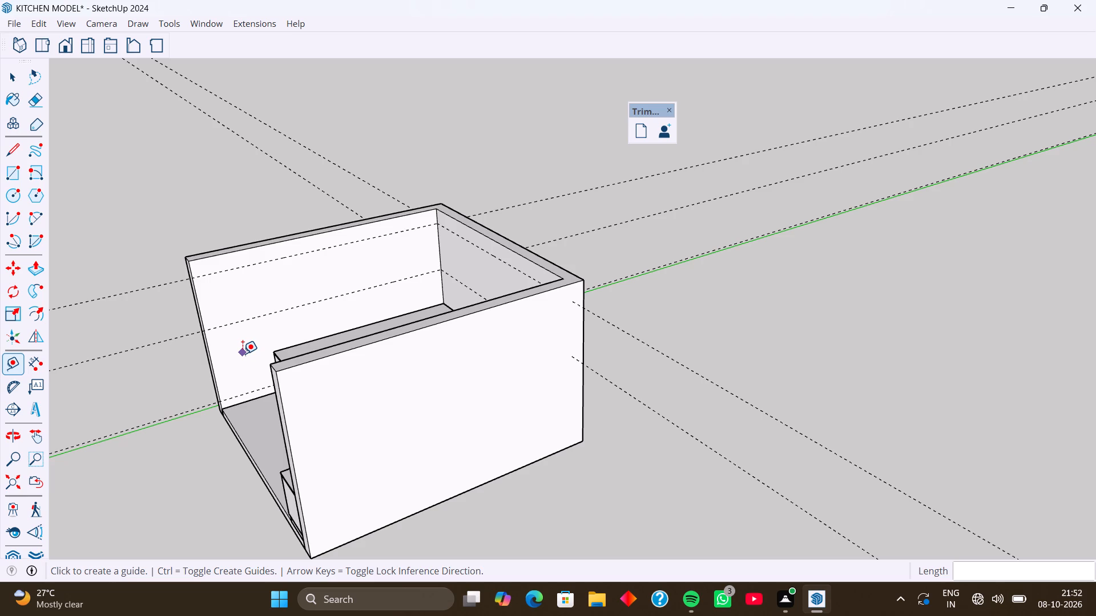
pyautogui.moveTo(239, 410); pyautogui.dragTo(340, 433, button='middle')
pyautogui.scroll(12, 226, 484)
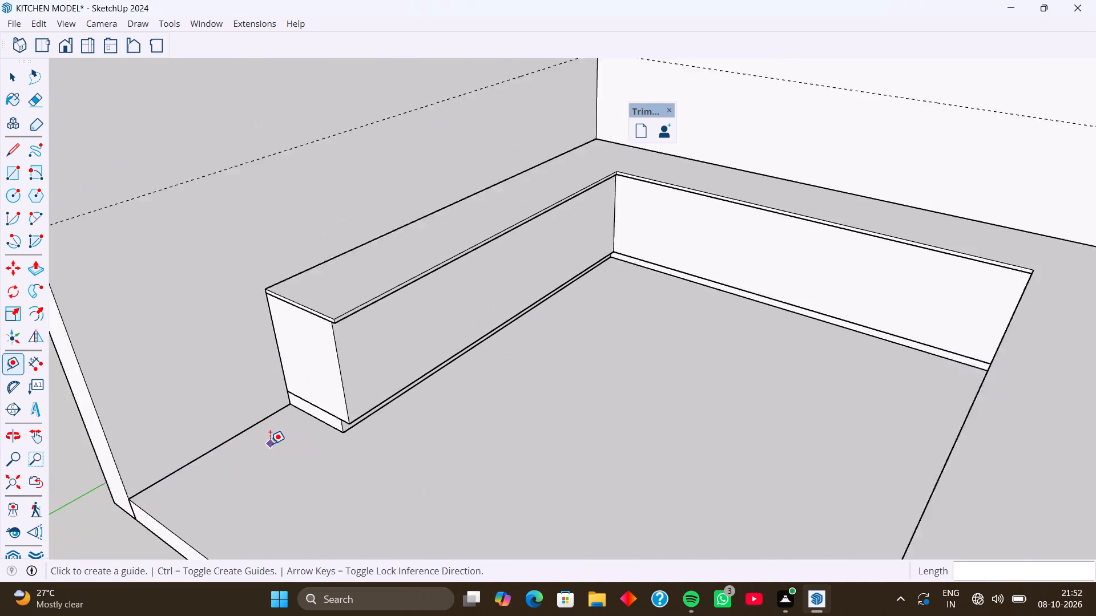
pyautogui.scroll(5, 270, 444)
pyautogui.press('space')
pyautogui.moveTo(290, 422); pyautogui.dragTo(307, 416, button='middle')
pyautogui.scroll(1, 290, 422)
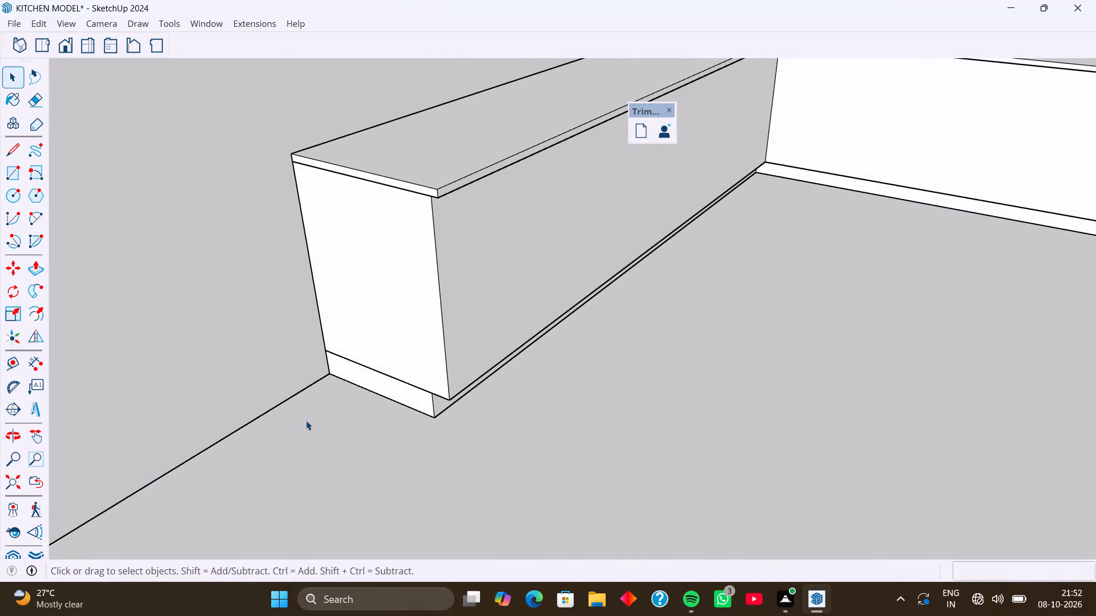
pyautogui.moveTo(332, 406); pyautogui.dragTo(251, 403, button='middle')
pyautogui.scroll(-10, 209, 403)
pyautogui.moveTo(199, 414); pyautogui.dragTo(170, 418, button='middle')
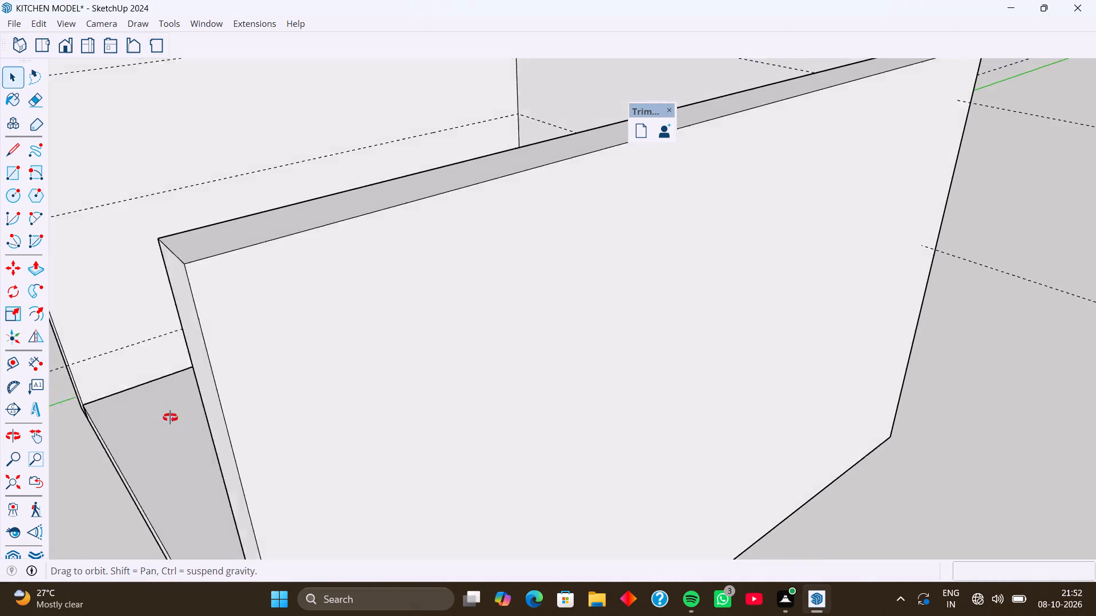
pyautogui.moveTo(170, 418); pyautogui.dragTo(158, 419, button='middle')
pyautogui.scroll(-1, 158, 419)
pyautogui.moveTo(180, 360); pyautogui.dragTo(287, 461, button='middle')
pyautogui.moveTo(223, 356); pyautogui.dragTo(318, 469, button='middle')
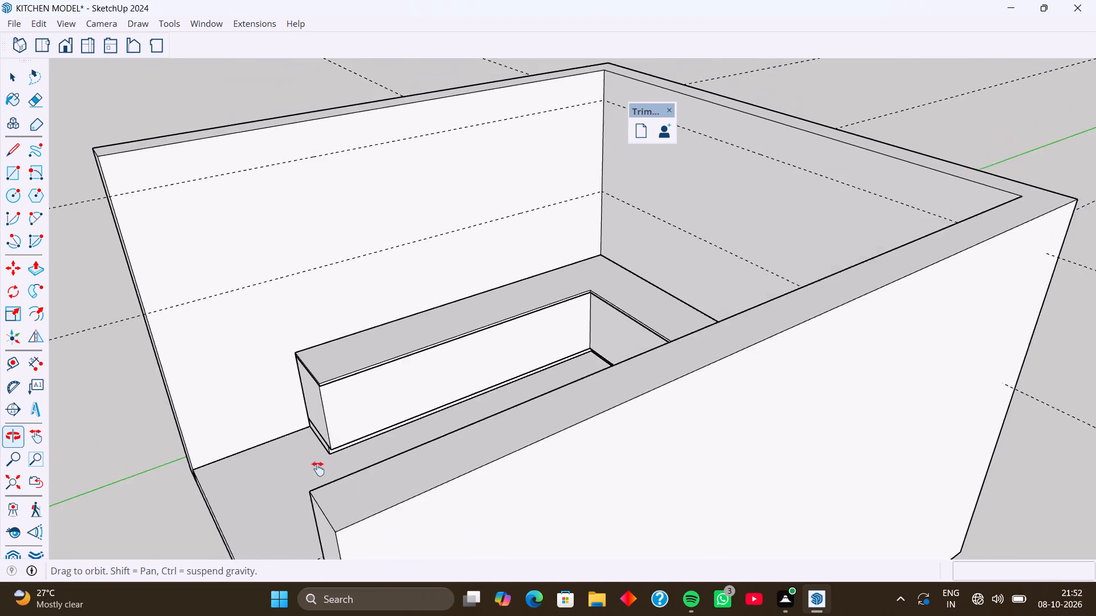
pyautogui.moveTo(318, 469); pyautogui.dragTo(332, 477, button='middle')
pyautogui.moveTo(261, 432); pyautogui.dragTo(225, 428, button='middle')
pyautogui.moveTo(228, 426); pyautogui.dragTo(248, 464, button='middle')
pyautogui.keyDown('shift'); pyautogui.moveTo(234, 427); pyautogui.dragTo(308, 466, button='middle'); pyautogui.keyUp('shift')
pyautogui.moveTo(307, 464); pyautogui.dragTo(285, 460, button='middle')
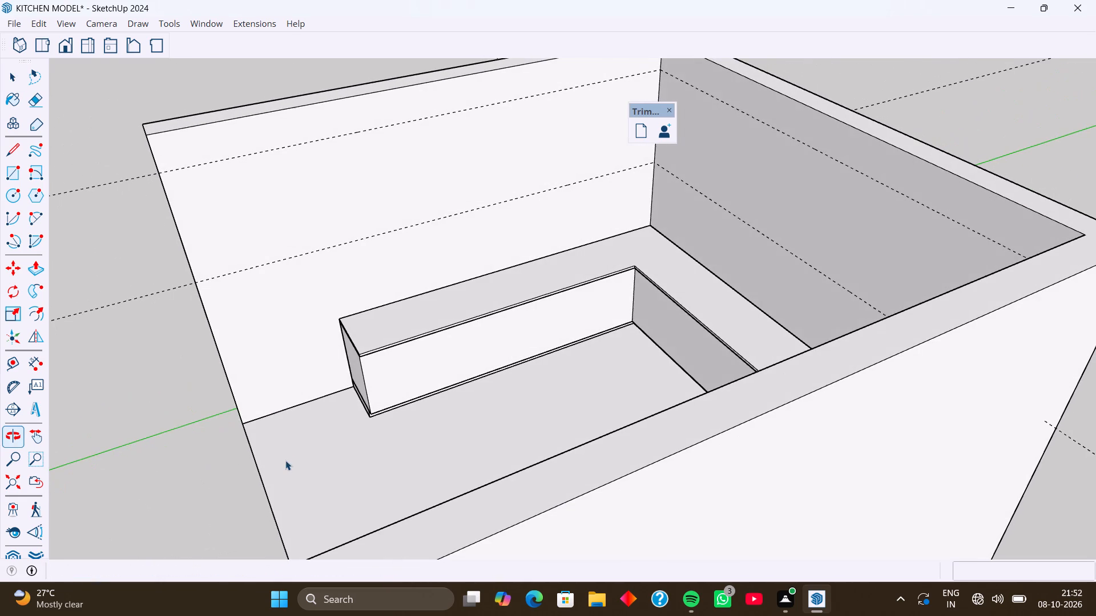
pyautogui.press('t')
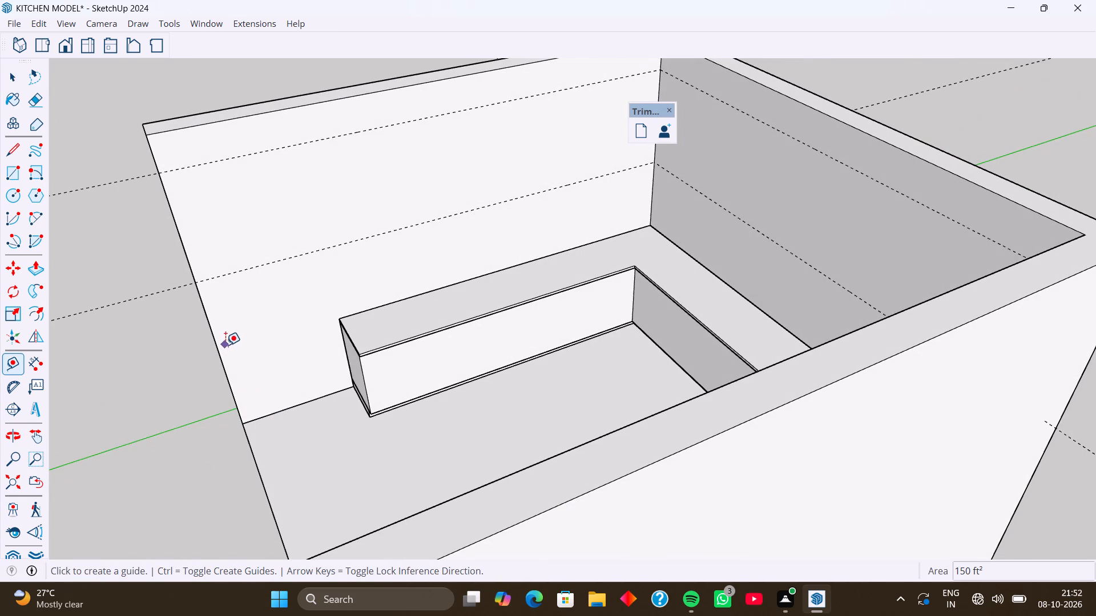
pyautogui.click(220, 341)
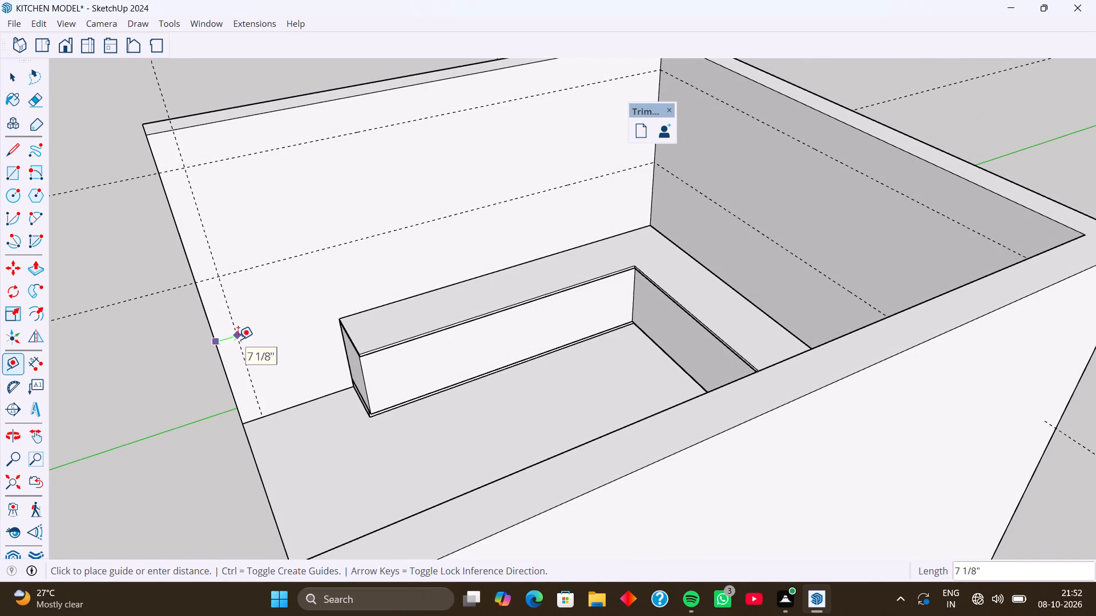
pyautogui.press('6')
pyautogui.press('Return')
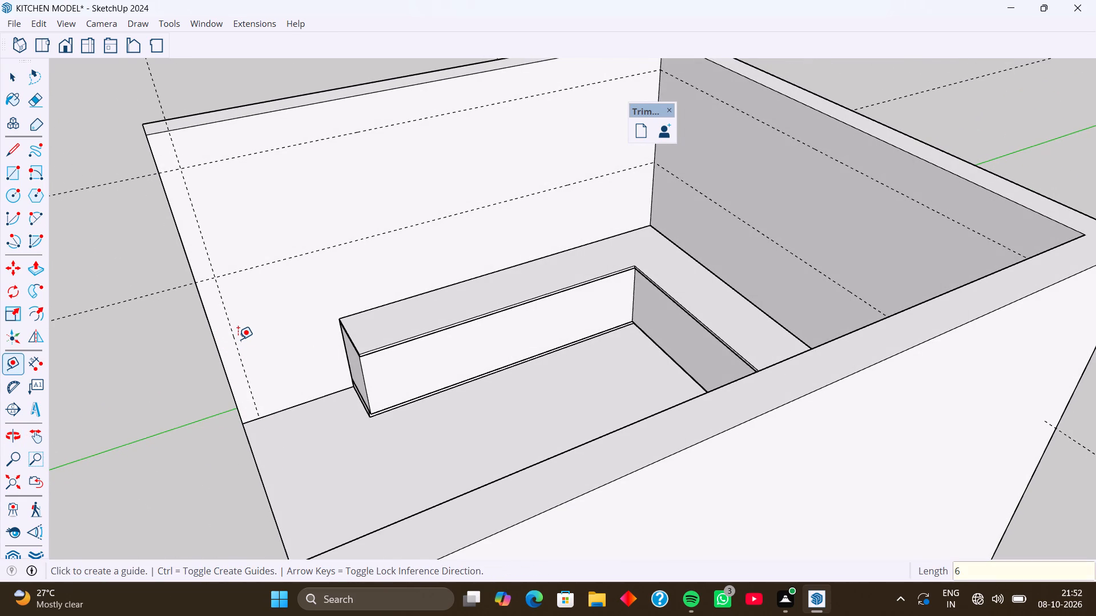
pyautogui.press('9')
pyautogui.press('Return')
pyautogui.press('6')
pyautogui.press('Return')
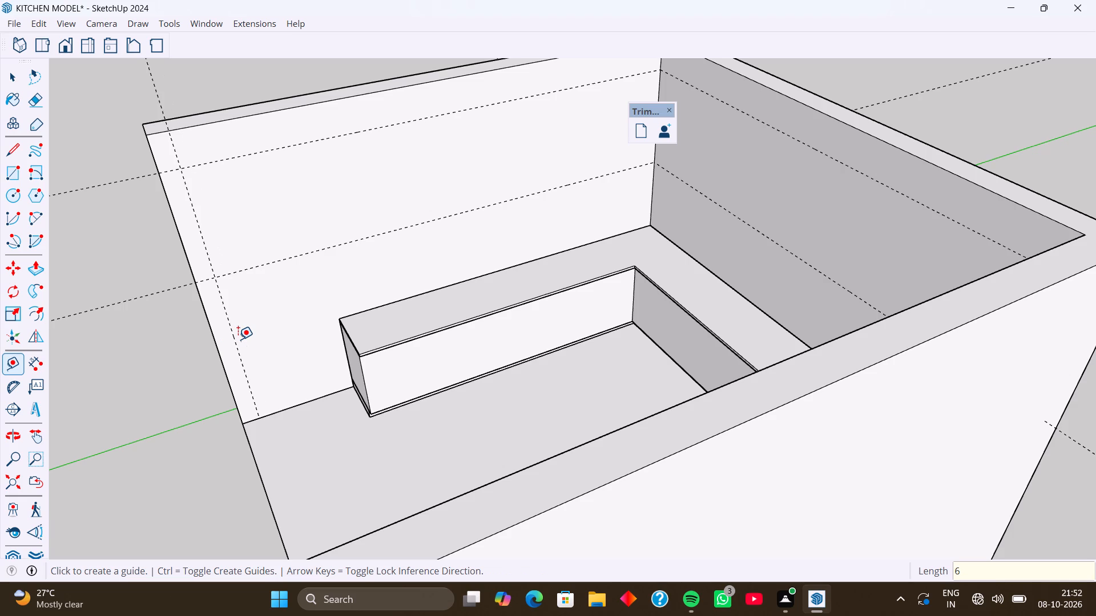
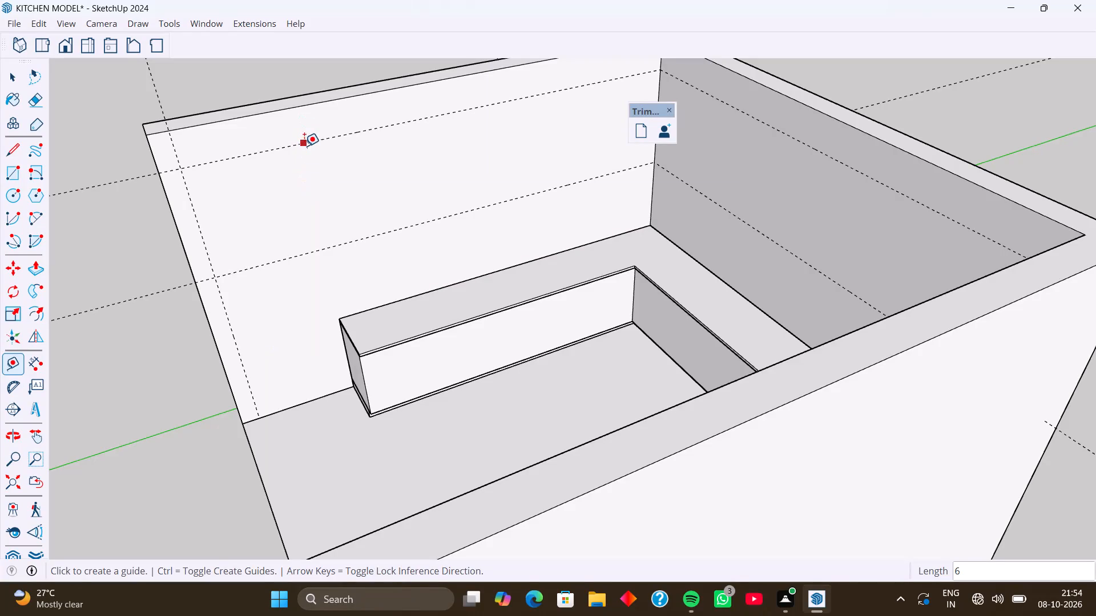
# Place horizontal guides 1' below the upper guides on the side wall nearest the green axis and on the back wall.
pyautogui.click(304, 146)
pyautogui.write("2'")
pyautogui.press('Return')
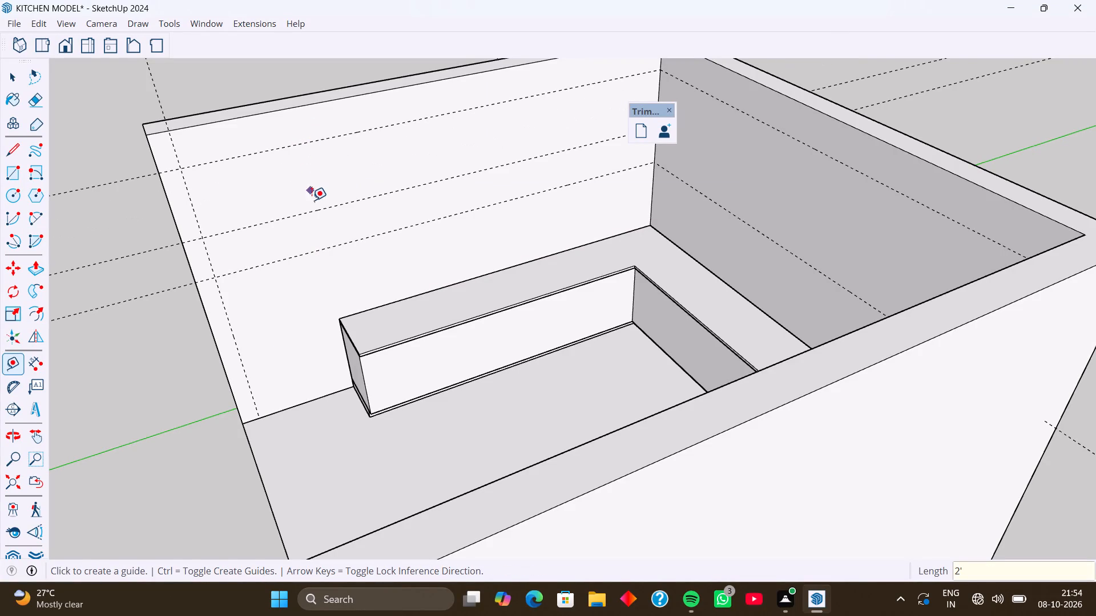
pyautogui.moveTo(312, 200); pyautogui.dragTo(321, 156, button='middle')
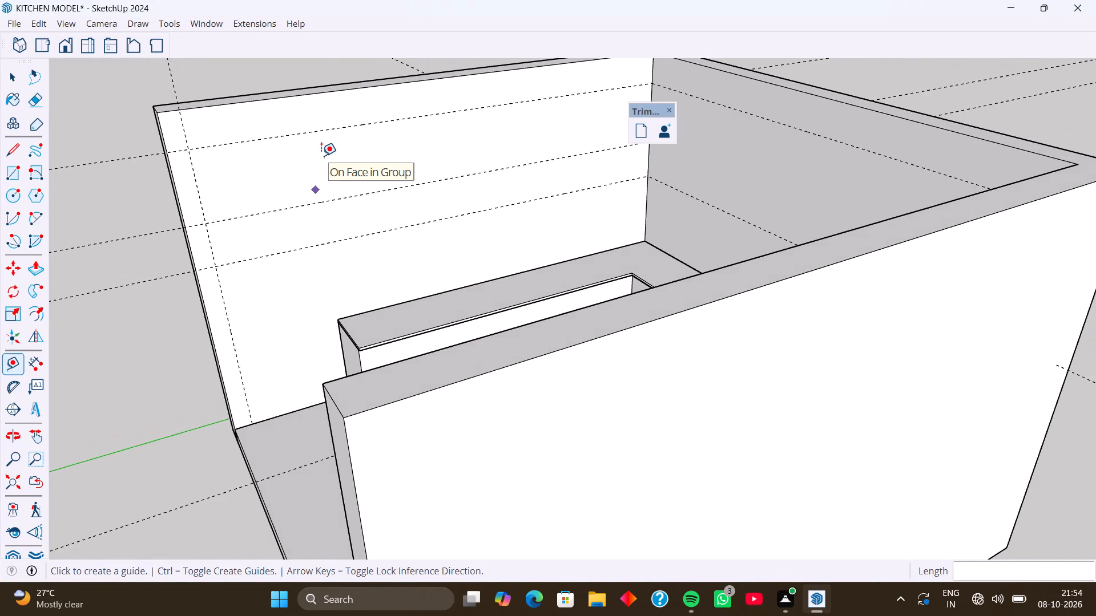
pyautogui.write("1'")
pyautogui.press('Return')
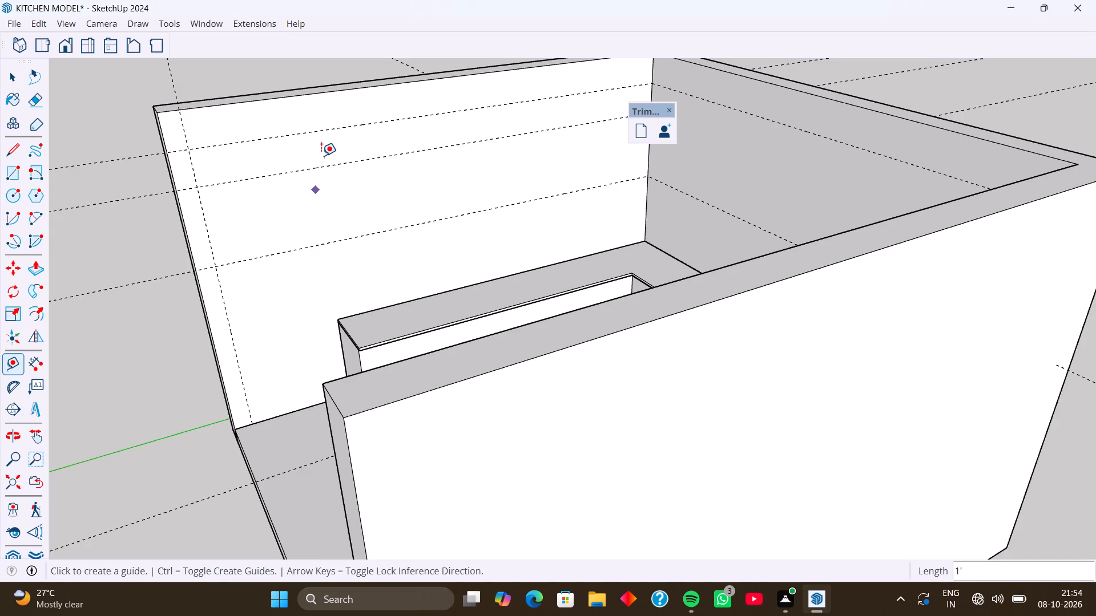
pyautogui.click(728, 110)
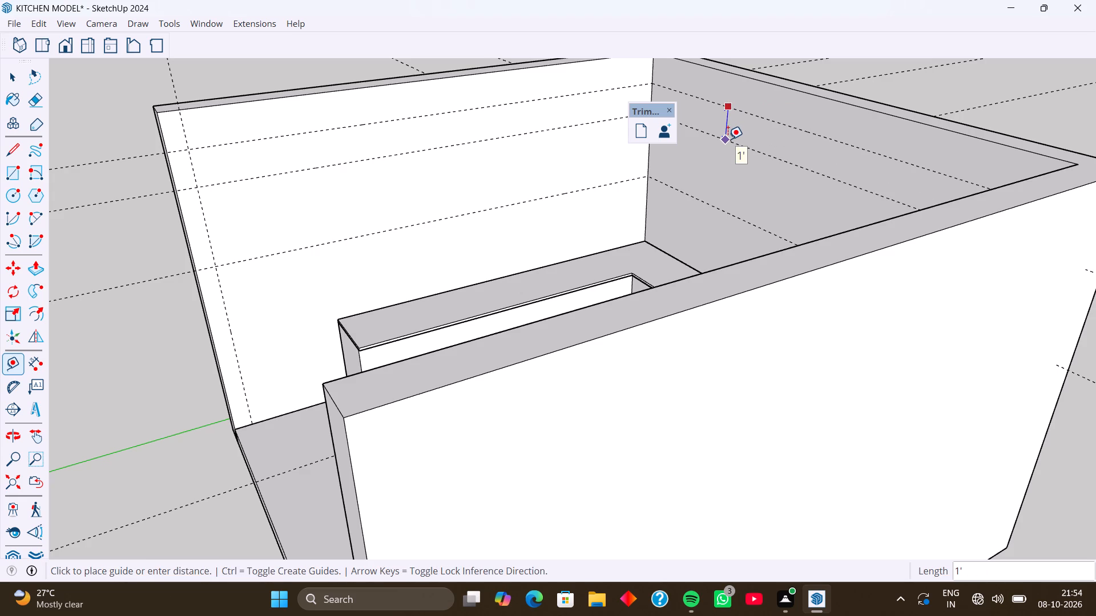
pyautogui.click(728, 139)
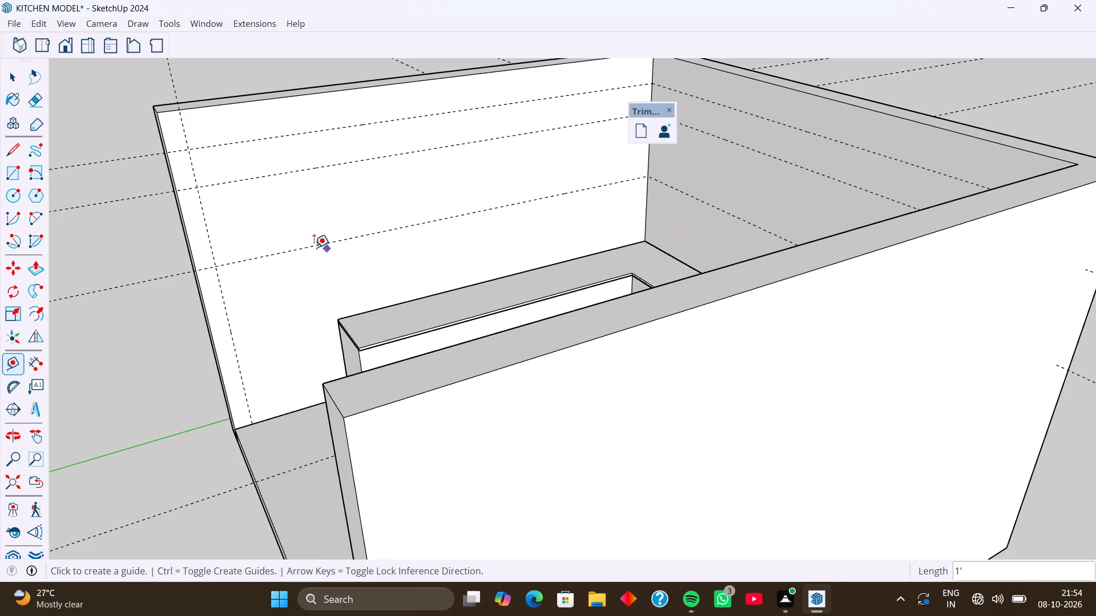
# Place a vertical guide on the side wall nearest the green axis, aligned with the counter's open-end edge.
pyautogui.moveTo(313, 248); pyautogui.dragTo(263, 258, button='middle')
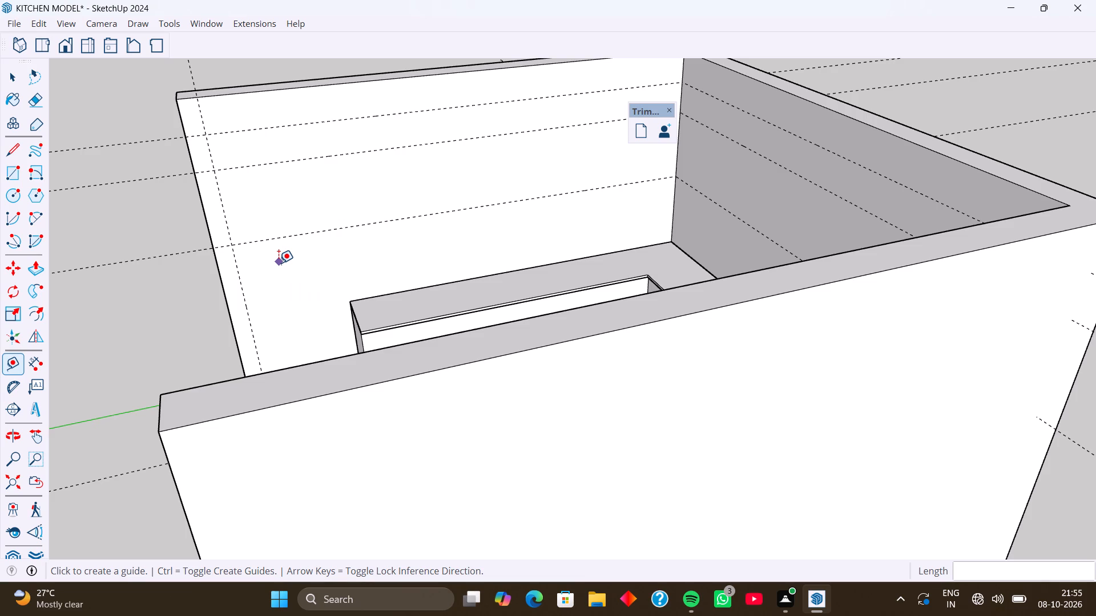
pyautogui.moveTo(276, 286); pyautogui.dragTo(192, 278, button='middle')
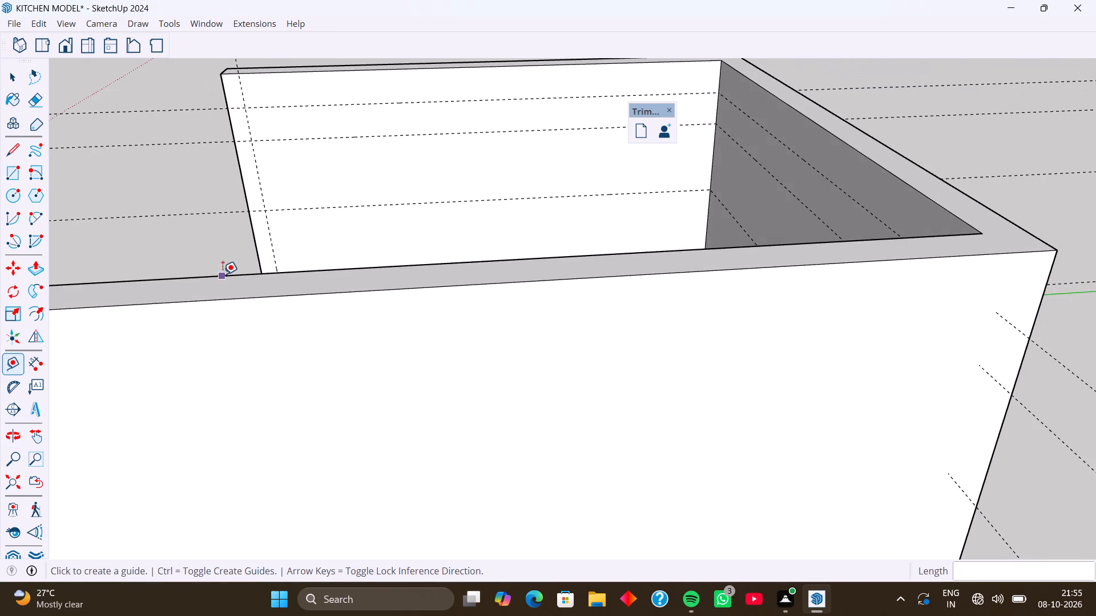
pyautogui.moveTo(223, 274); pyautogui.dragTo(239, 253, button='middle')
pyautogui.scroll(-7, 244, 242)
pyautogui.moveTo(244, 254); pyautogui.dragTo(316, 333, button='middle')
pyautogui.moveTo(259, 287); pyautogui.dragTo(392, 263, button='middle')
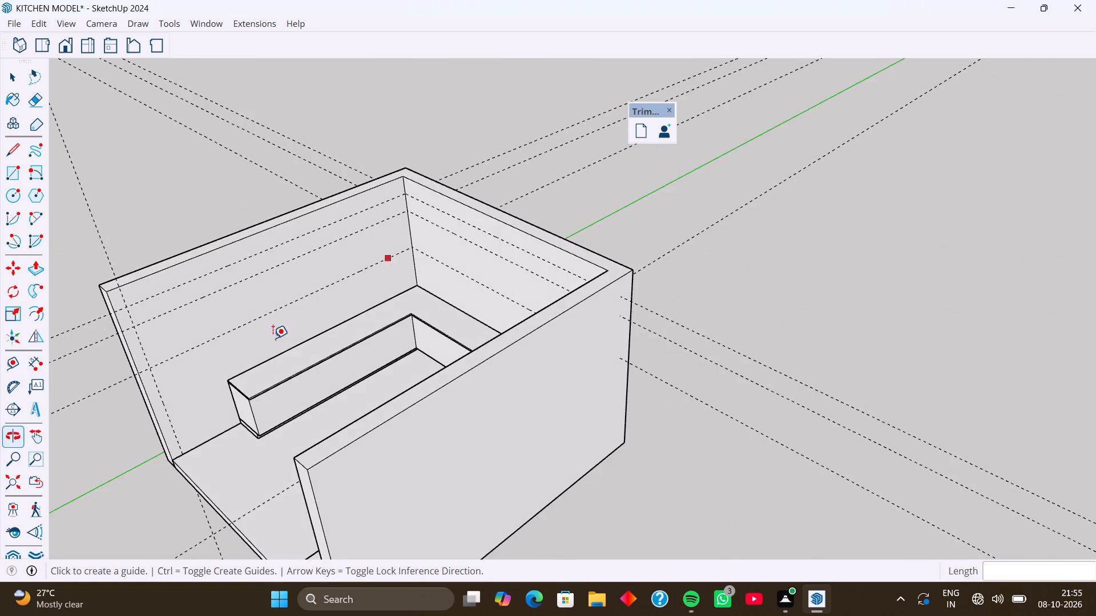
pyautogui.moveTo(217, 367); pyautogui.dragTo(252, 277, button='middle')
pyautogui.scroll(1, 252, 277)
pyautogui.scroll(8, 208, 412)
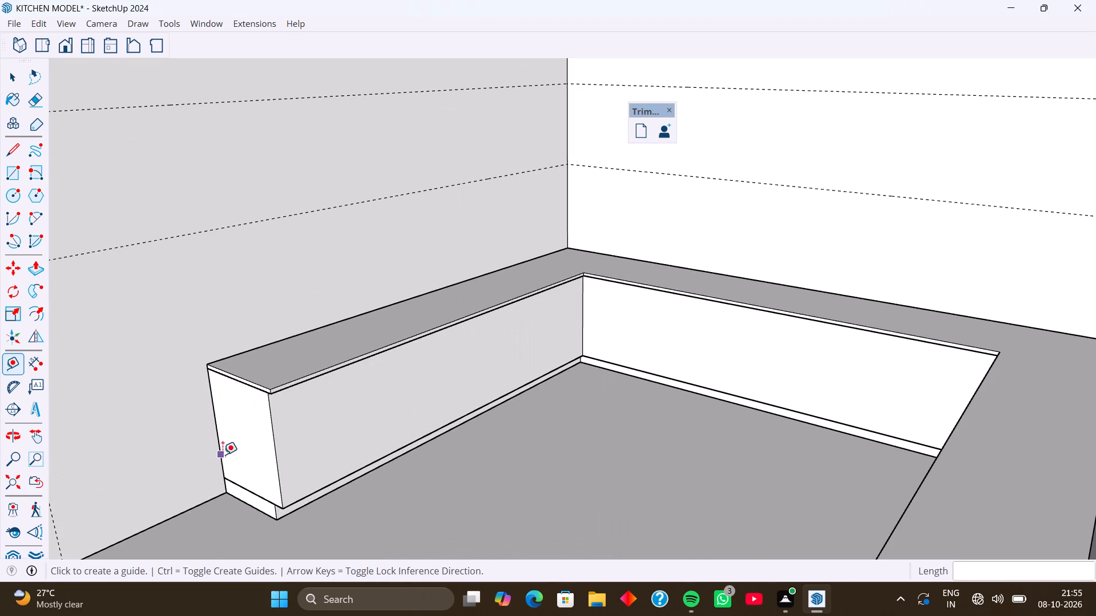
pyautogui.click(223, 455)
pyautogui.click(217, 406)
pyautogui.scroll(-6, 176, 407)
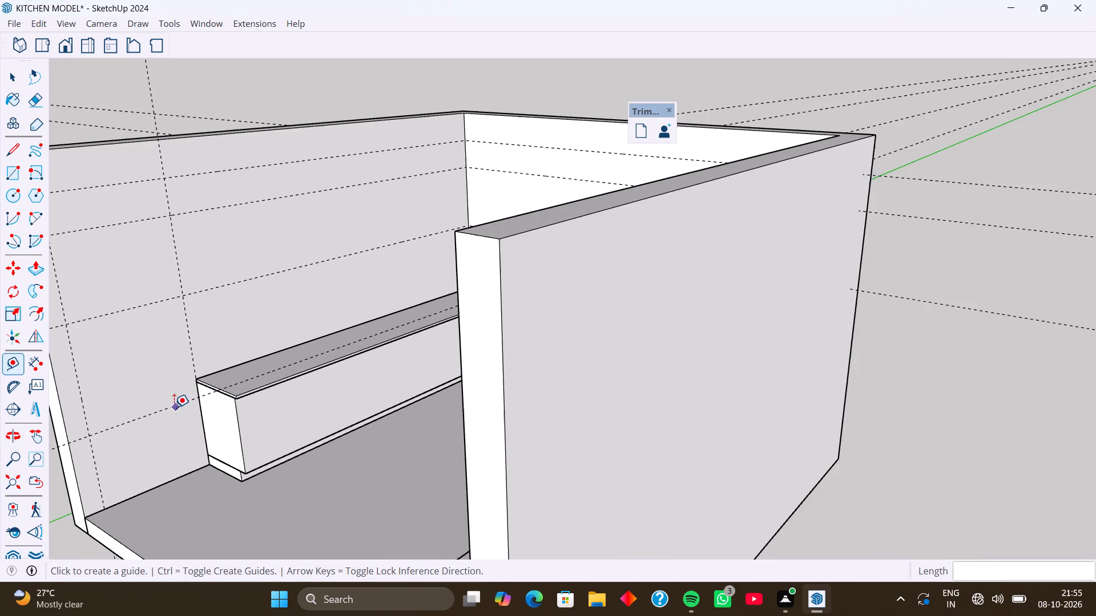
# On the same side wall, place vertical guides 3' from the counter-end guide toward the back wall and another 1'6" beyond that.
pyautogui.moveTo(188, 410); pyautogui.dragTo(120, 429, button='middle')
pyautogui.moveTo(184, 371); pyautogui.dragTo(134, 447, button='middle')
pyautogui.moveTo(211, 344); pyautogui.dragTo(147, 358, button='middle')
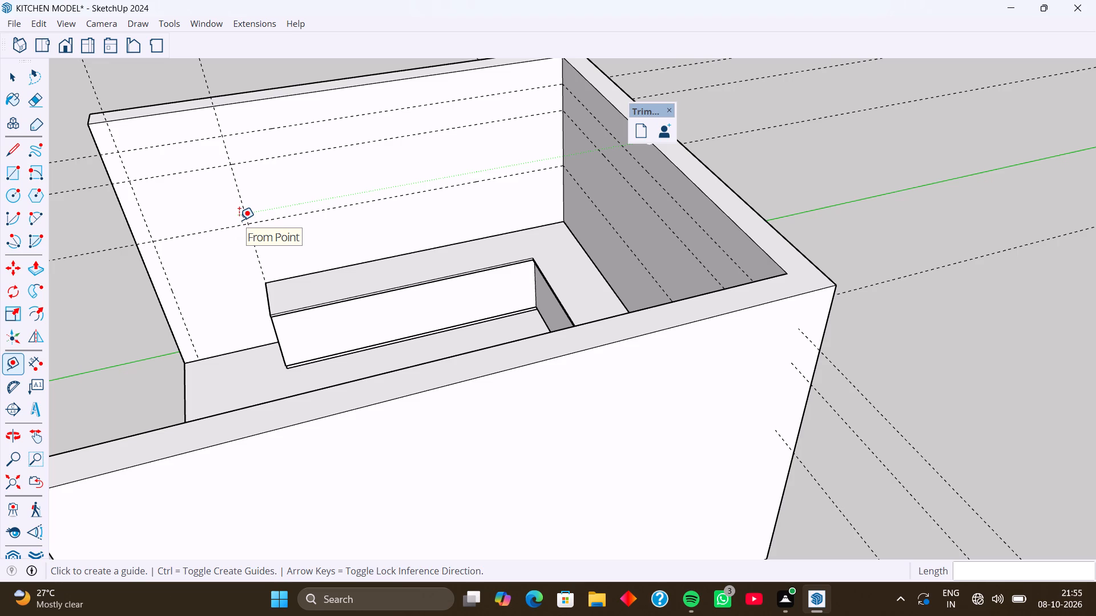
pyautogui.moveTo(226, 214); pyautogui.dragTo(224, 171, button='middle')
pyautogui.moveTo(243, 220); pyautogui.dragTo(259, 218, button='middle')
pyautogui.click(240, 201)
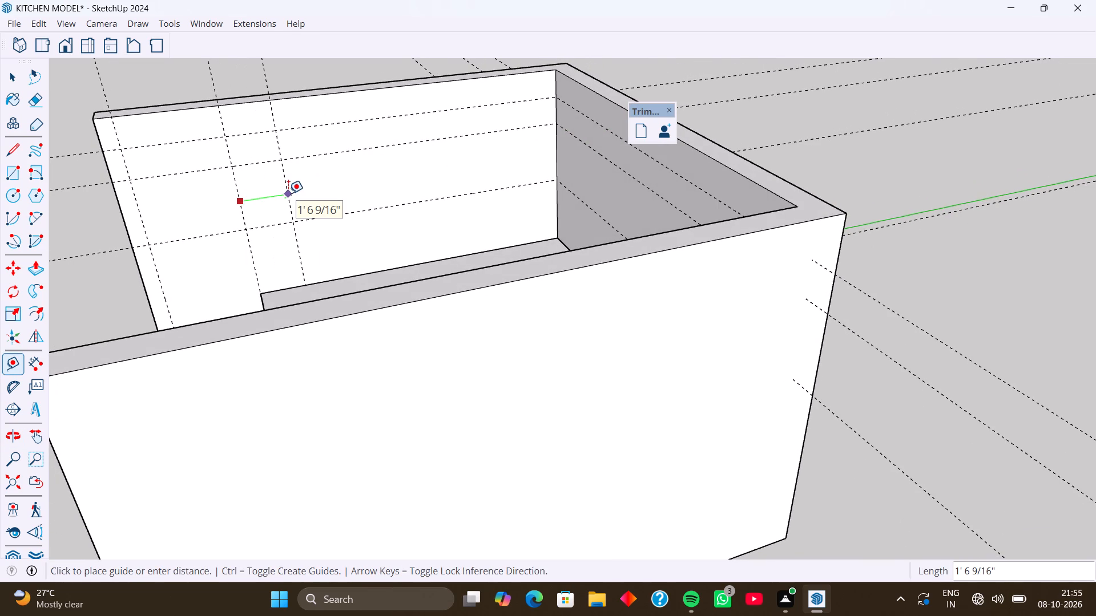
pyautogui.write("3'")
pyautogui.press('Return')
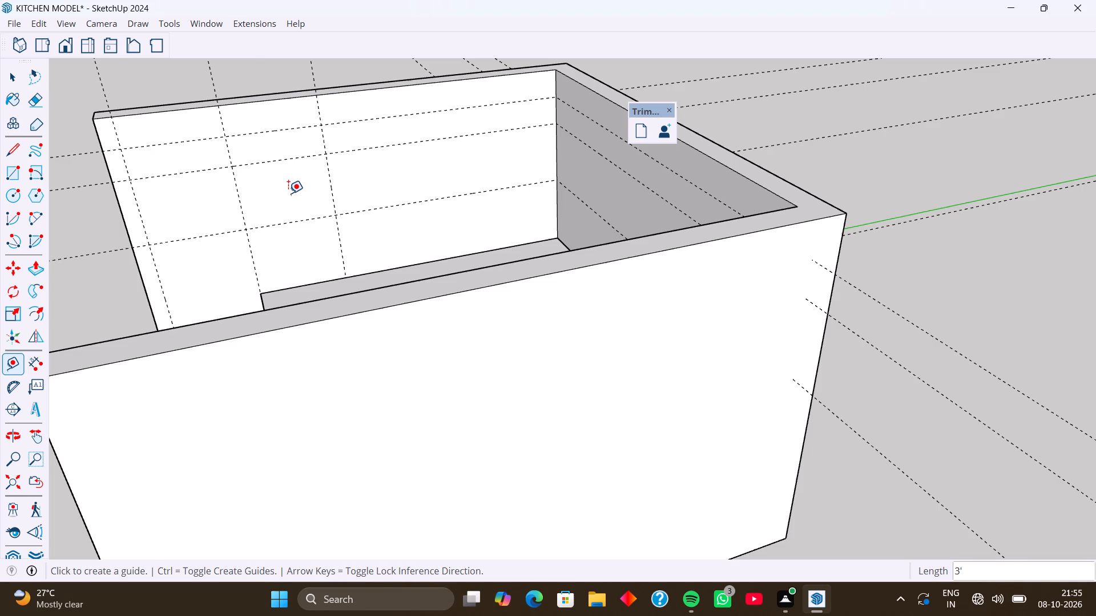
pyautogui.click(332, 188)
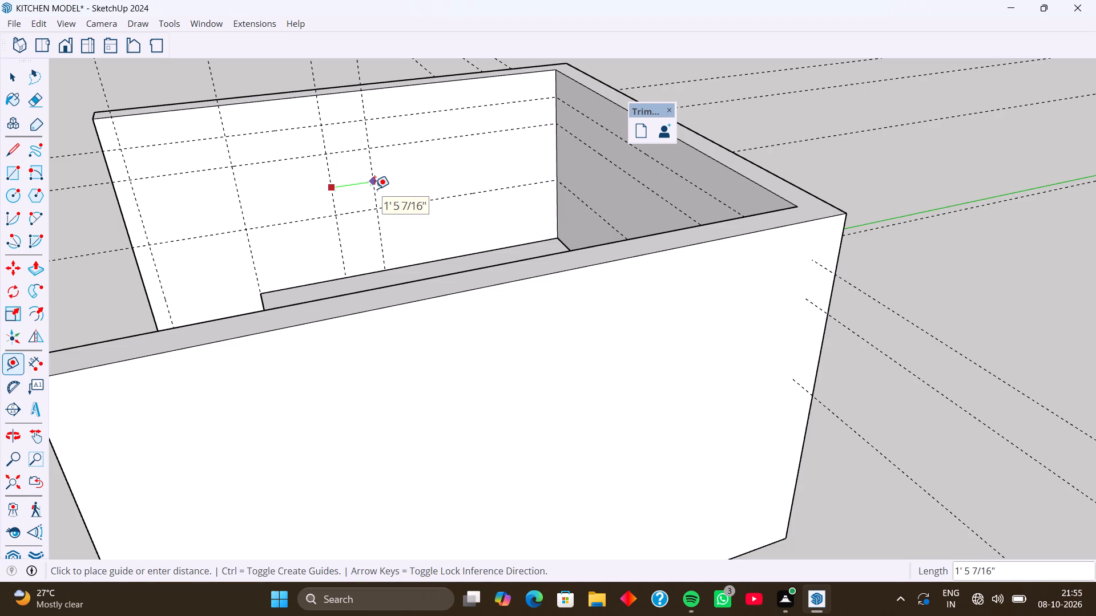
pyautogui.write("1'6")
pyautogui.press('Return')
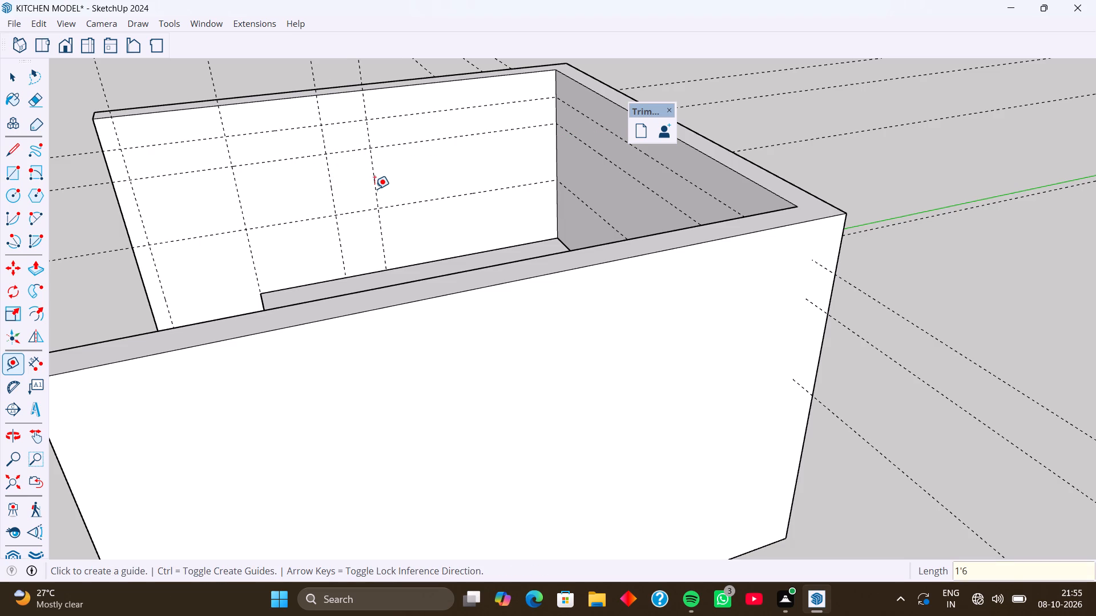
# Place a vertical guide 3' beyond the last one on the side wall, and another 4' further at the back wall corner.
pyautogui.scroll(-3, 271, 253)
pyautogui.moveTo(324, 270); pyautogui.dragTo(316, 345, button='middle')
pyautogui.moveTo(328, 321); pyautogui.dragTo(270, 313, button='middle')
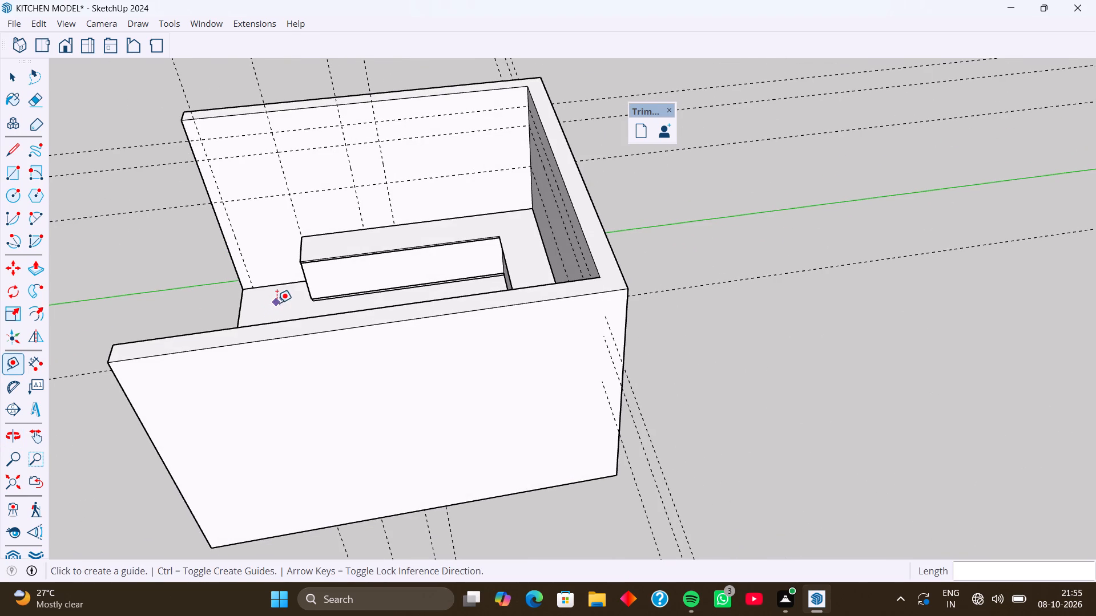
pyautogui.moveTo(329, 219); pyautogui.dragTo(353, 213, button='middle')
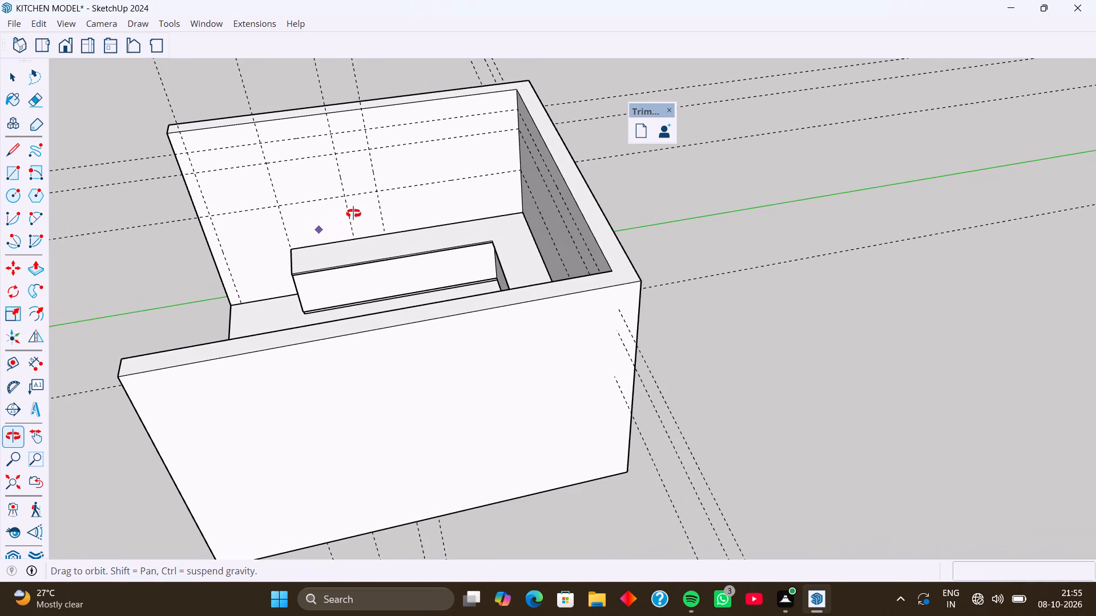
pyautogui.moveTo(353, 213); pyautogui.dragTo(354, 213, button='middle')
pyautogui.click(370, 179)
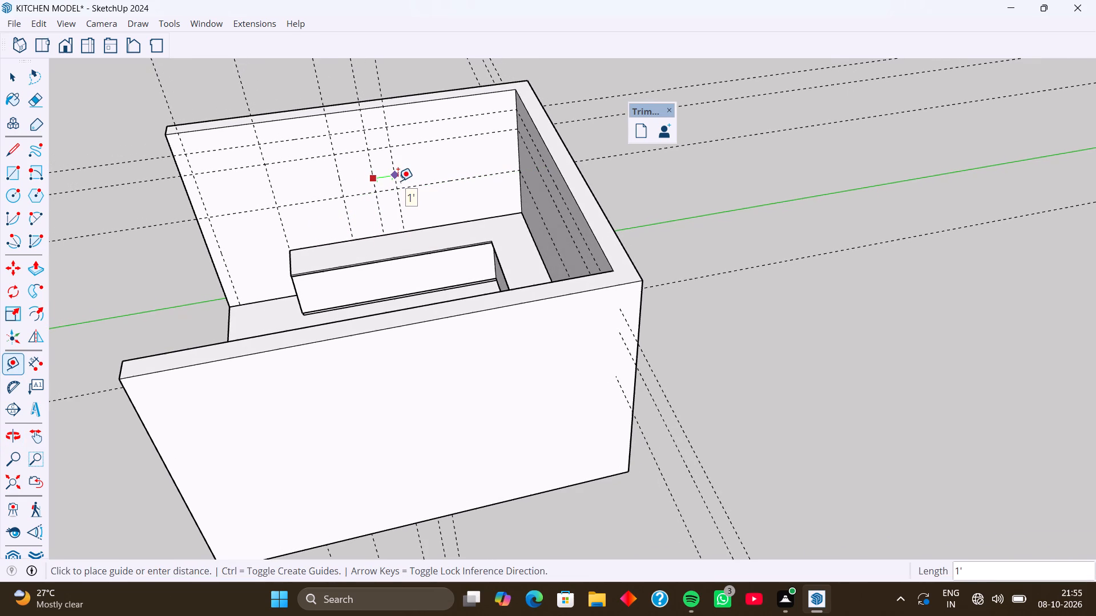
pyautogui.write("3'")
pyautogui.press('Return')
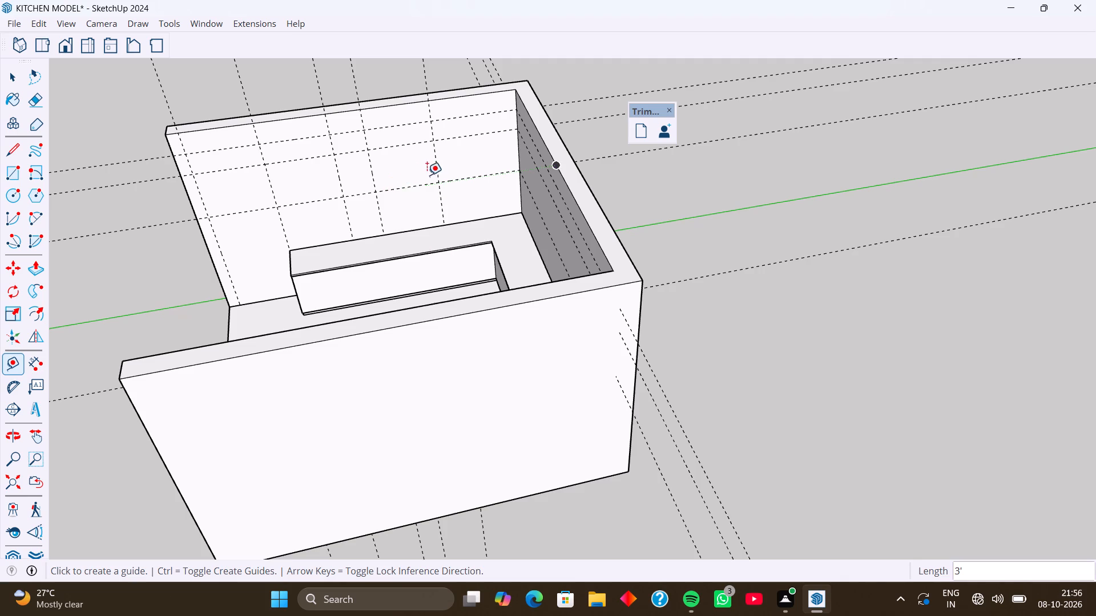
pyautogui.click(437, 164)
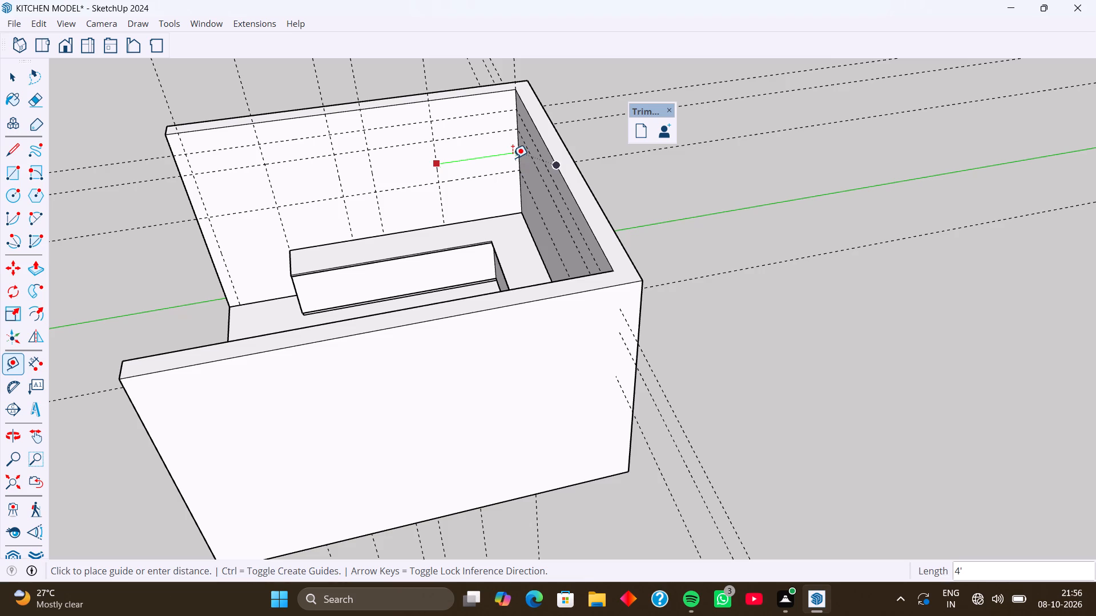
pyautogui.click(513, 158)
# Place a vertical guide on the back wall 5' from its corner with the side wall nearest the green axis.
pyautogui.moveTo(463, 213); pyautogui.dragTo(472, 213, button='middle')
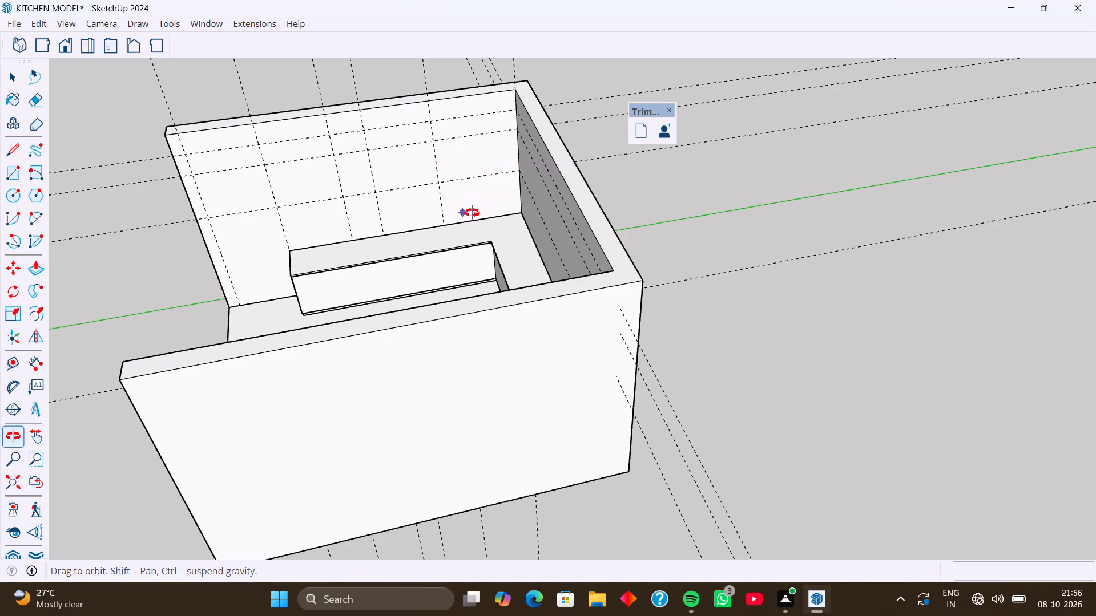
pyautogui.moveTo(472, 213); pyautogui.dragTo(569, 191, button='middle')
pyautogui.moveTo(462, 229); pyautogui.dragTo(667, 181, button='middle')
pyautogui.moveTo(541, 240); pyautogui.dragTo(685, 220, button='middle')
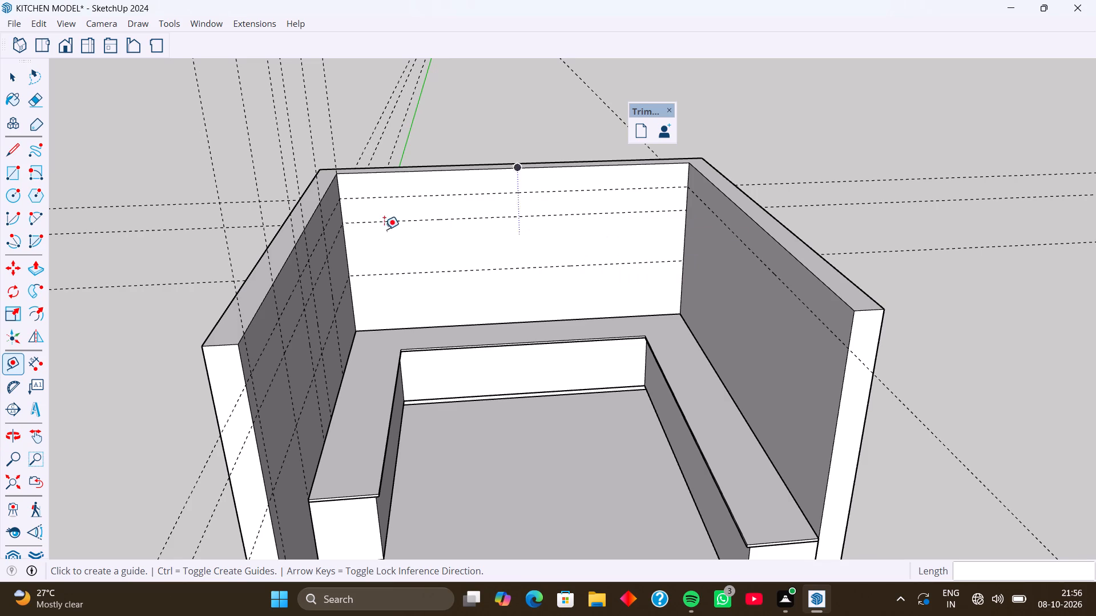
pyautogui.click(348, 242)
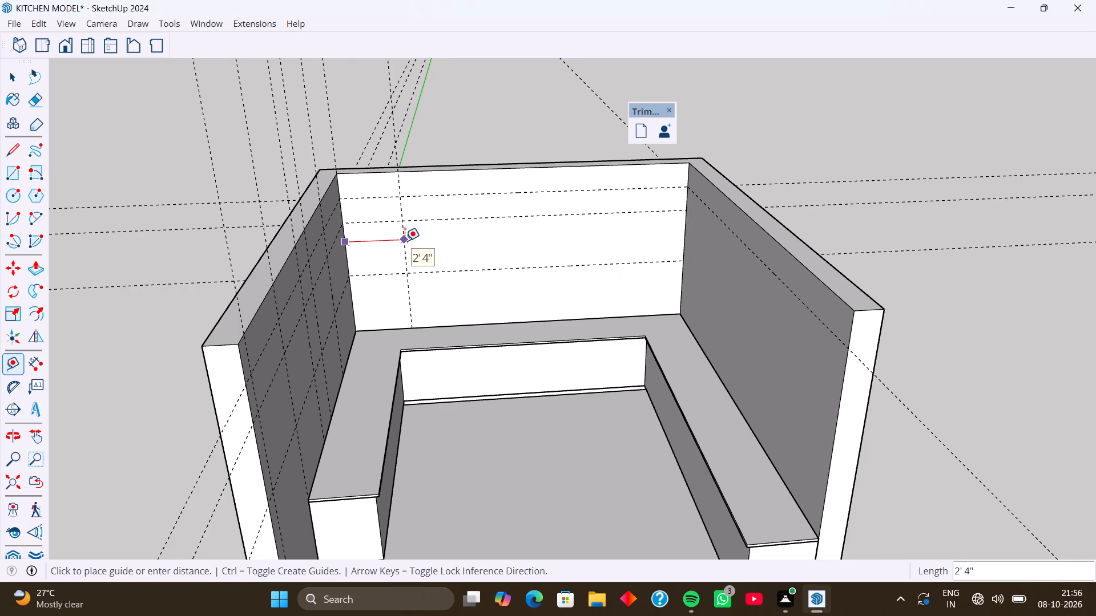
pyautogui.write("4'")
pyautogui.press('Return')
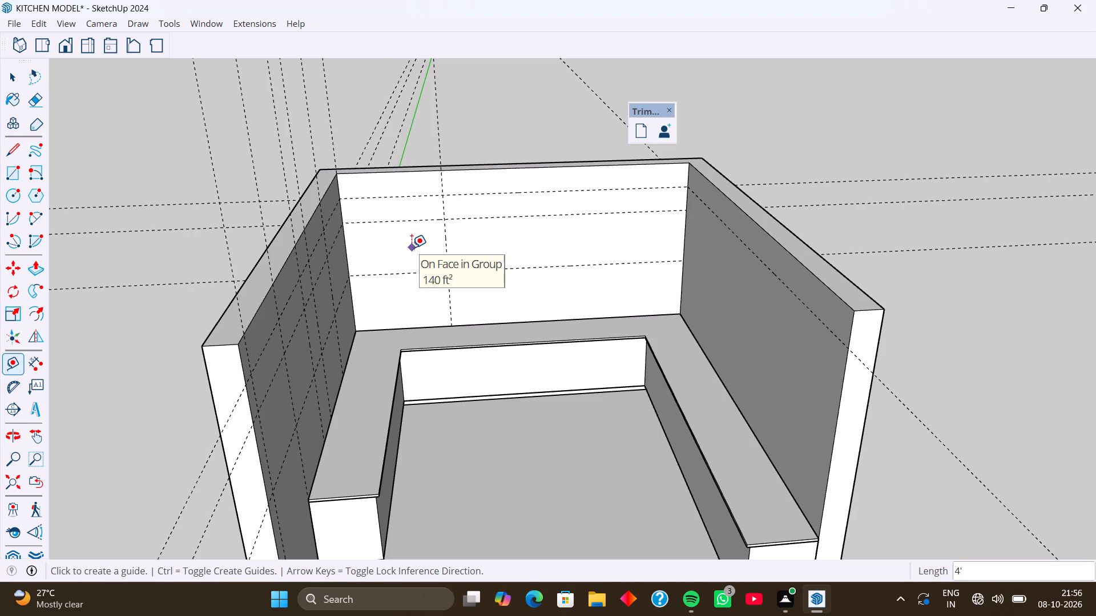
pyautogui.write("6'")
pyautogui.press('Return')
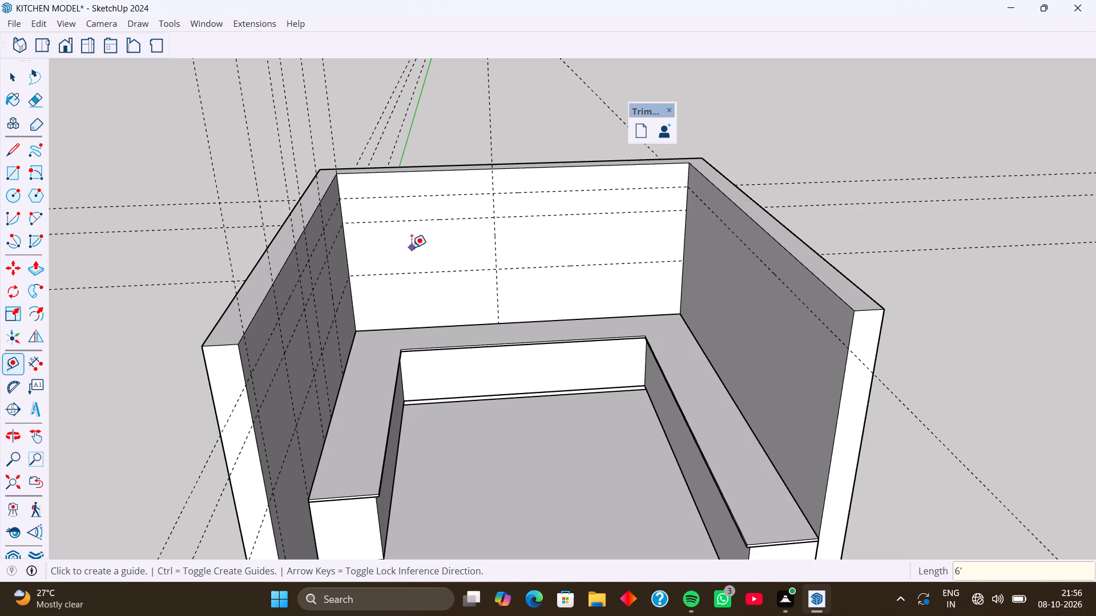
pyautogui.write("5'")
pyautogui.press('Return')
# Place a second vertical guide on the back wall 4' from the first, toward the opposite side wall.
pyautogui.moveTo(444, 294); pyautogui.dragTo(421, 229, button='middle')
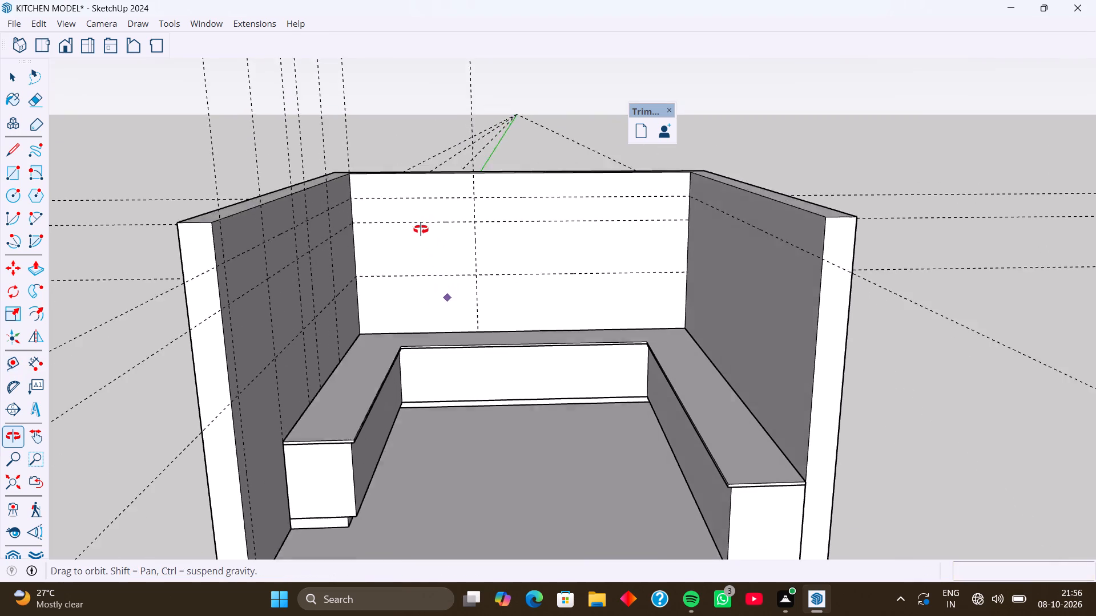
pyautogui.moveTo(421, 229); pyautogui.dragTo(420, 228, button='middle')
pyautogui.moveTo(432, 302); pyautogui.dragTo(439, 290, button='middle')
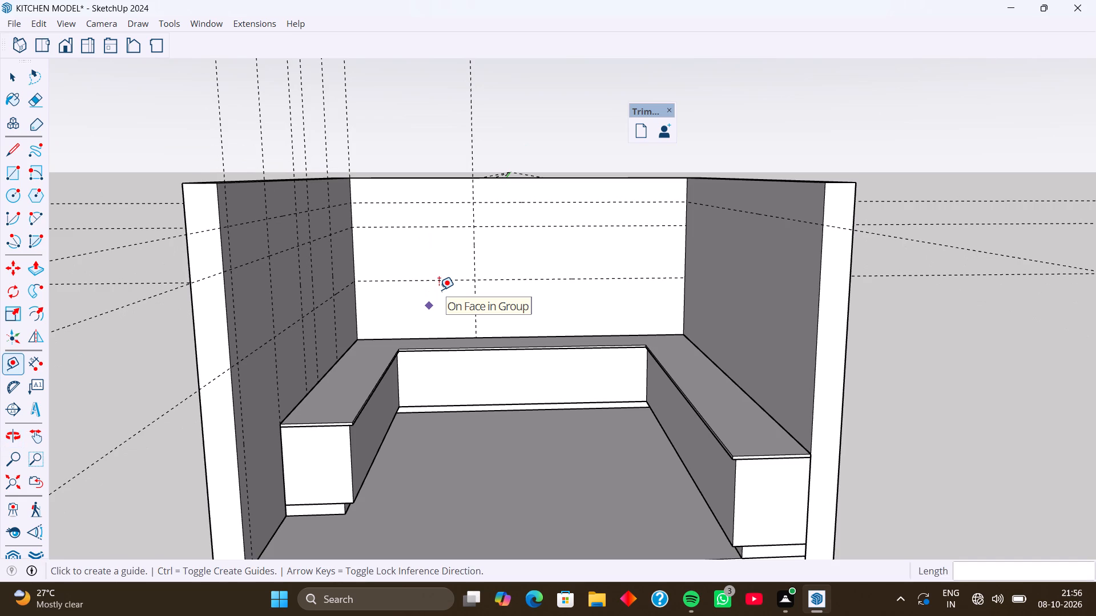
pyautogui.click(476, 258)
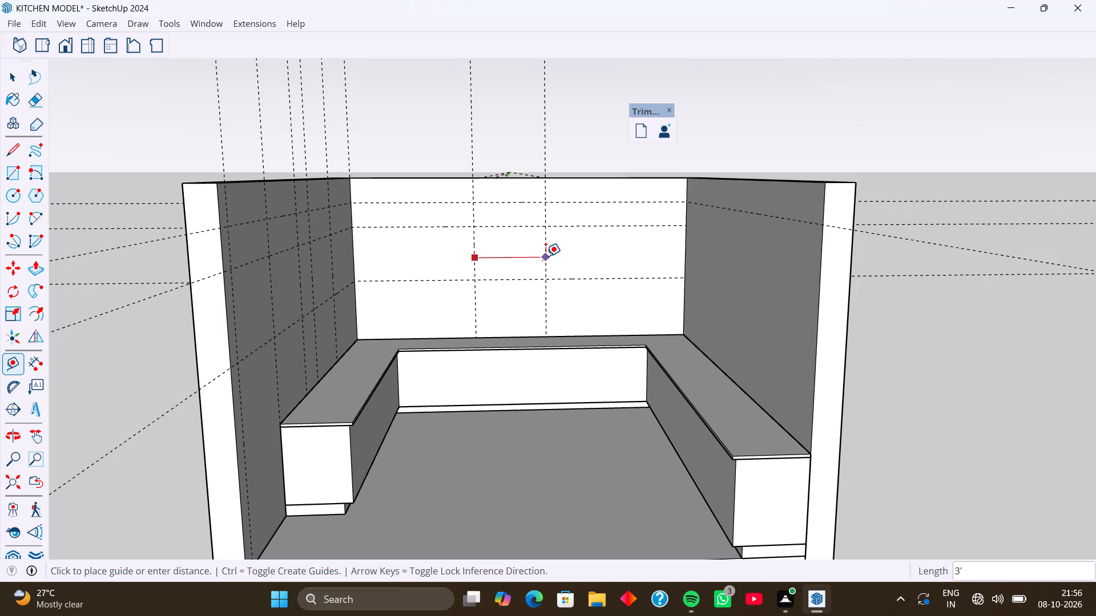
pyautogui.write("5'")
pyautogui.press('Return')
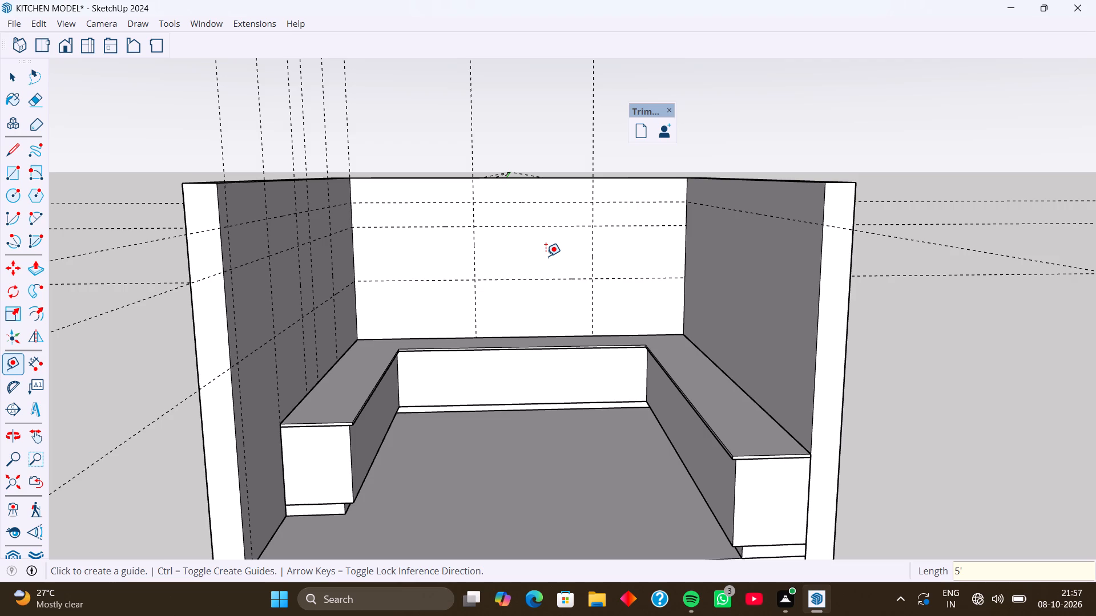
pyautogui.write("4'")
pyautogui.press('Return')
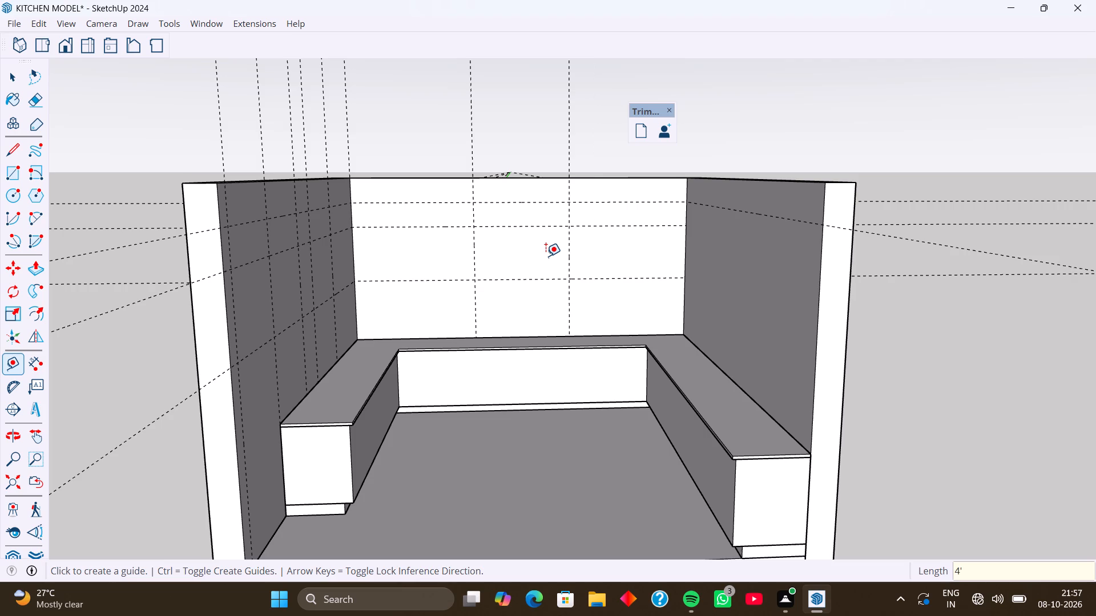
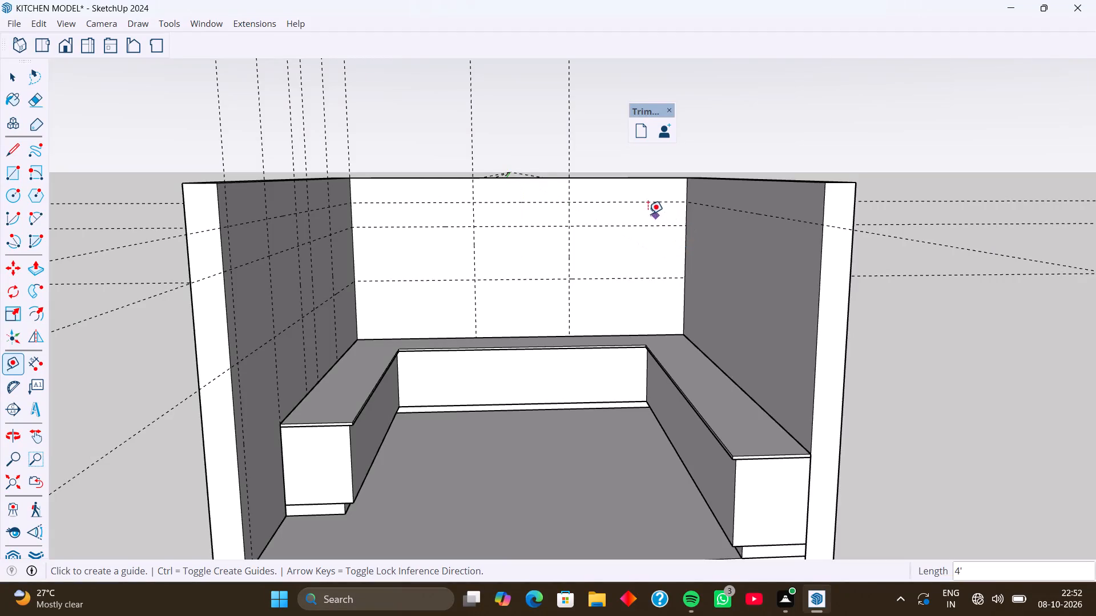
# Close SketchUp, saving the changes to KITCHEN MODEL.
pyautogui.scroll(-3, 620, 218)
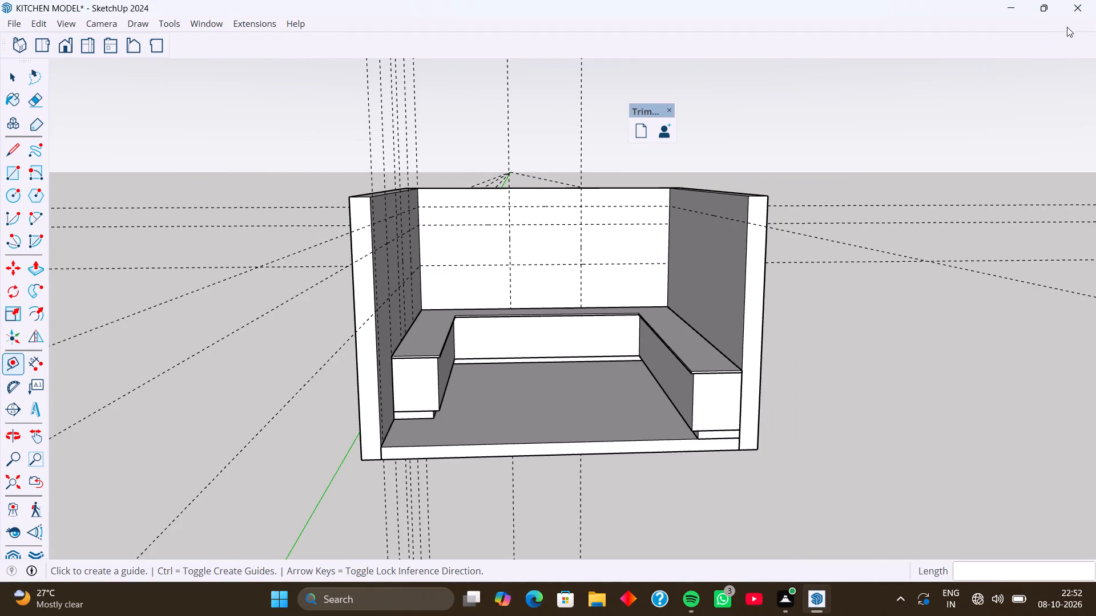
pyautogui.click(1074, 2)
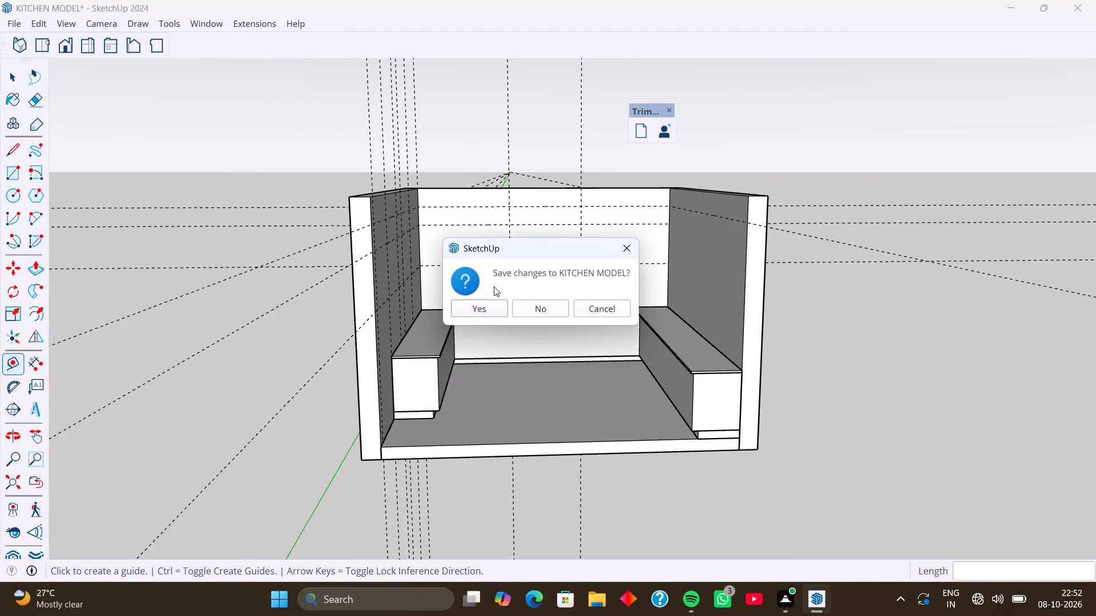
pyautogui.click(486, 309)
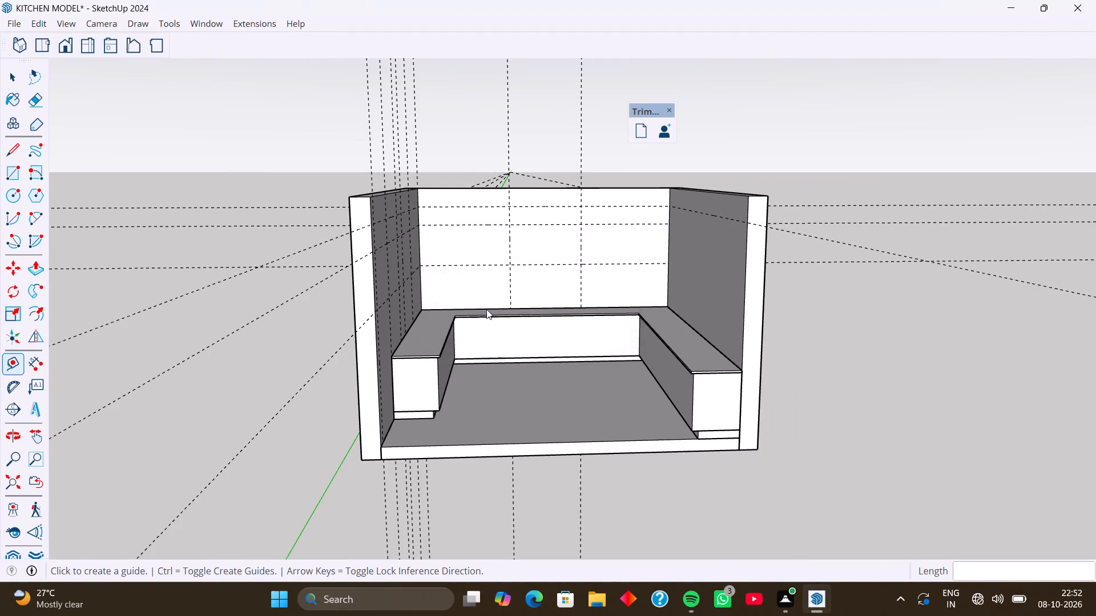
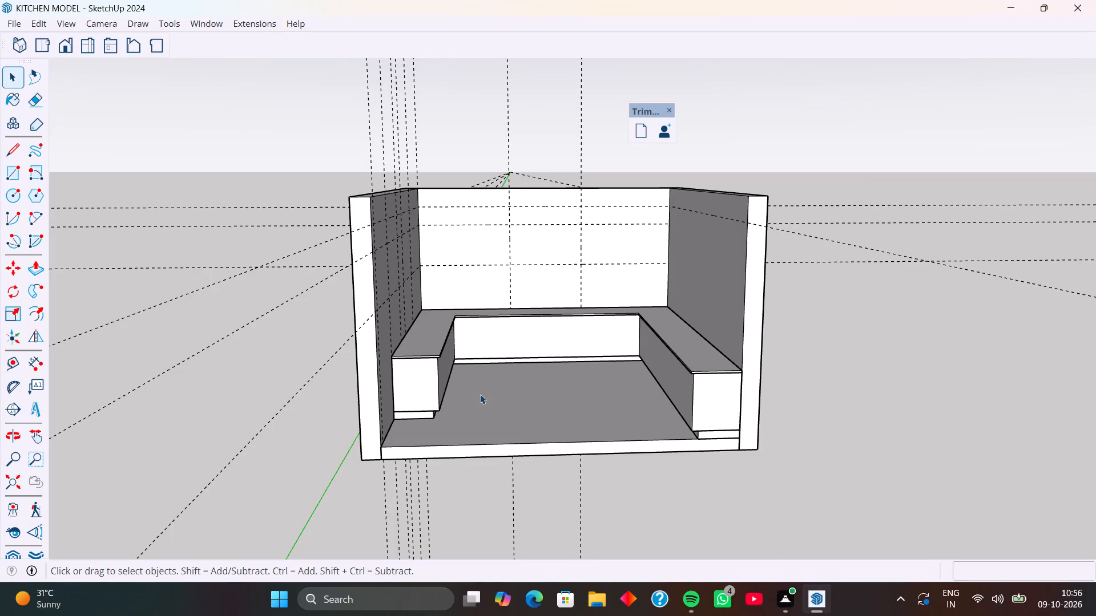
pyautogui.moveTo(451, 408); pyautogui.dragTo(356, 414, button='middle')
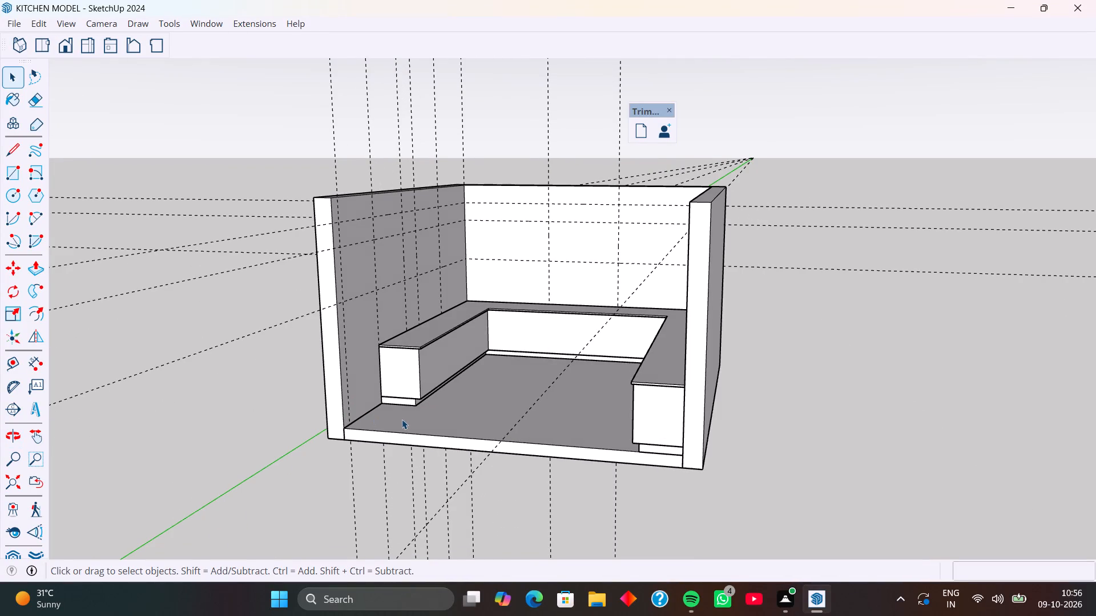
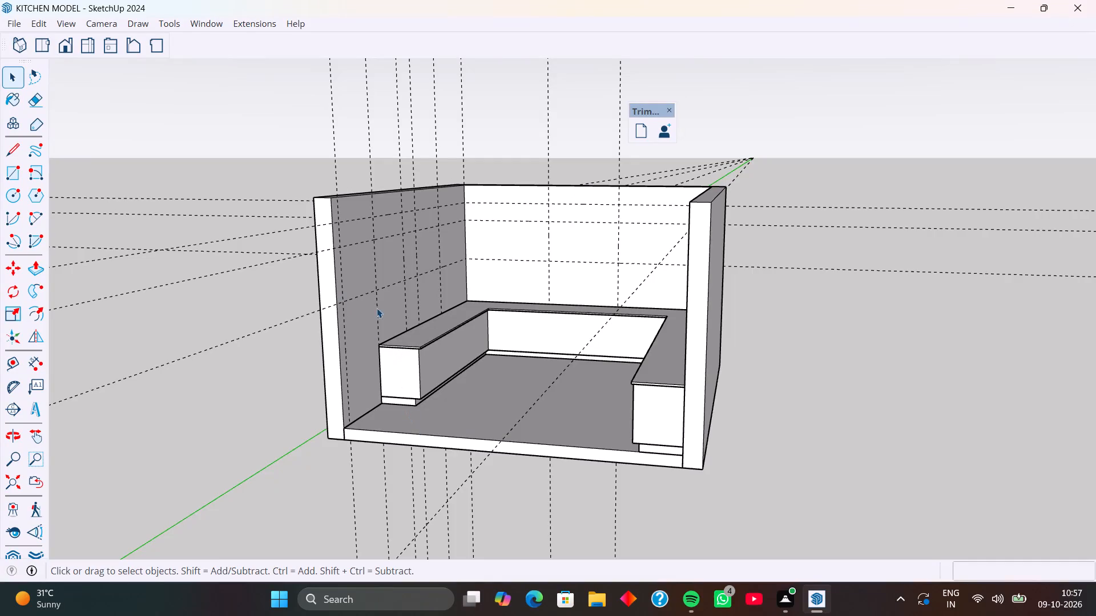
# Examine the guide grid on the side and back walls above the counters from several angles.
pyautogui.moveTo(387, 318); pyautogui.dragTo(285, 312, button='middle')
pyautogui.moveTo(342, 310); pyautogui.dragTo(295, 317, button='middle')
pyautogui.moveTo(323, 285); pyautogui.dragTo(338, 287, button='middle')
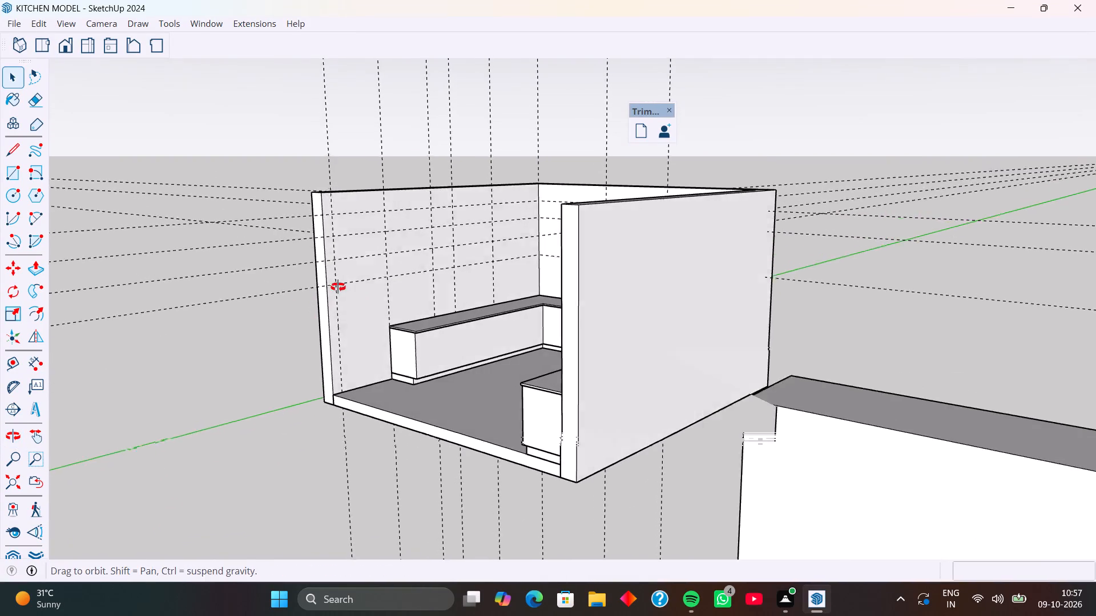
pyautogui.moveTo(338, 287); pyautogui.dragTo(432, 341, button='middle')
pyautogui.moveTo(299, 275); pyautogui.dragTo(378, 330, button='middle')
pyautogui.scroll(8, 334, 321)
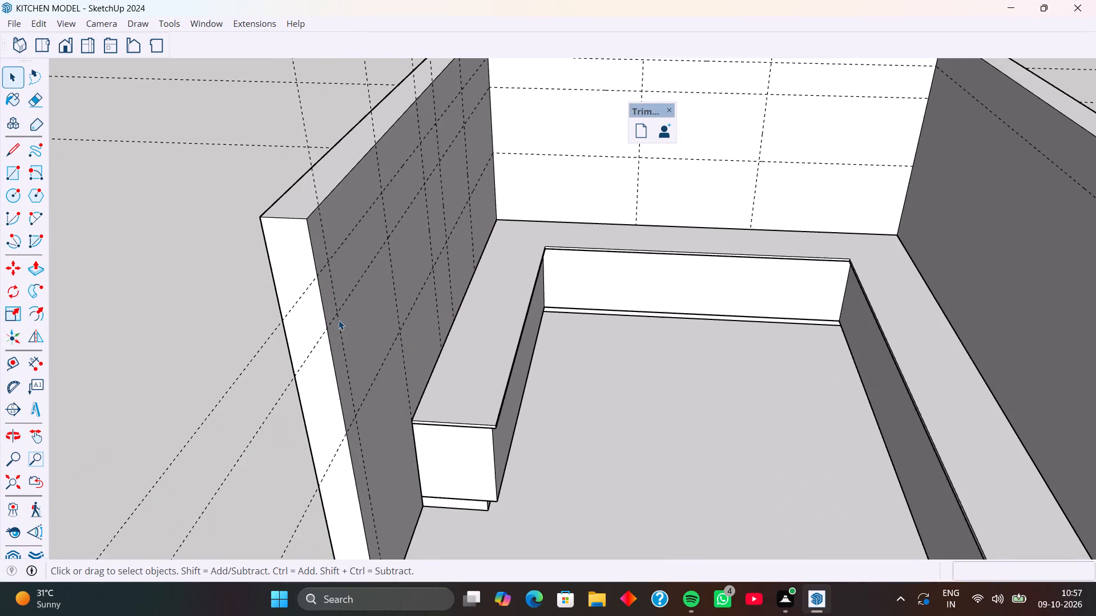
pyautogui.moveTo(336, 320); pyautogui.dragTo(259, 312, button='middle')
pyautogui.scroll(8, 329, 290)
pyautogui.scroll(-5, 388, 318)
pyautogui.moveTo(408, 343); pyautogui.dragTo(324, 295, button='middle')
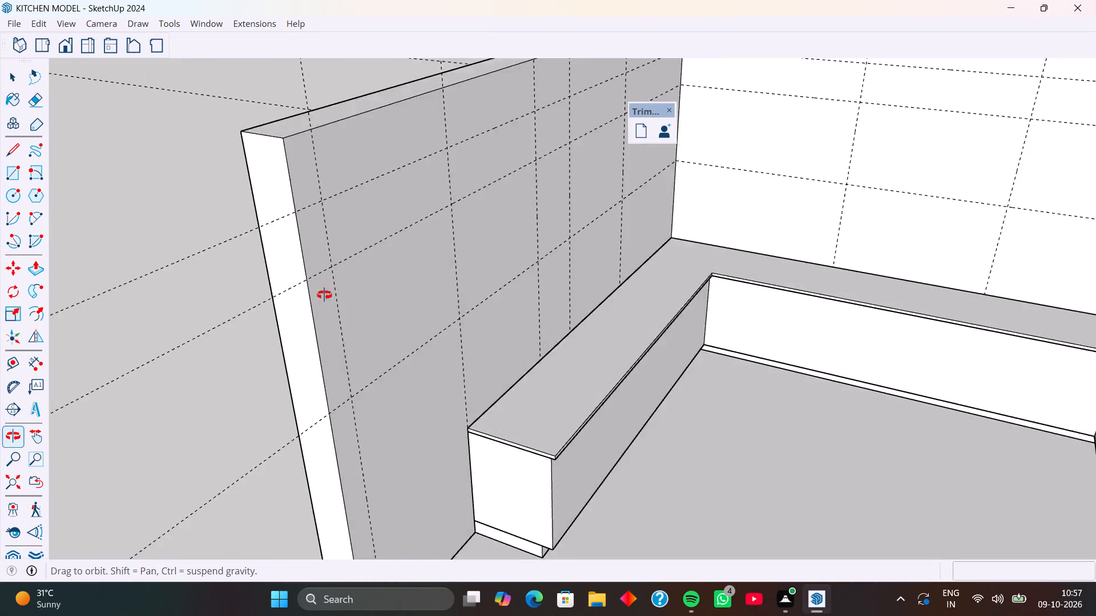
pyautogui.moveTo(324, 295); pyautogui.dragTo(322, 292, button='middle')
pyautogui.scroll(-4, 353, 289)
pyautogui.moveTo(450, 335); pyautogui.dragTo(398, 327, button='middle')
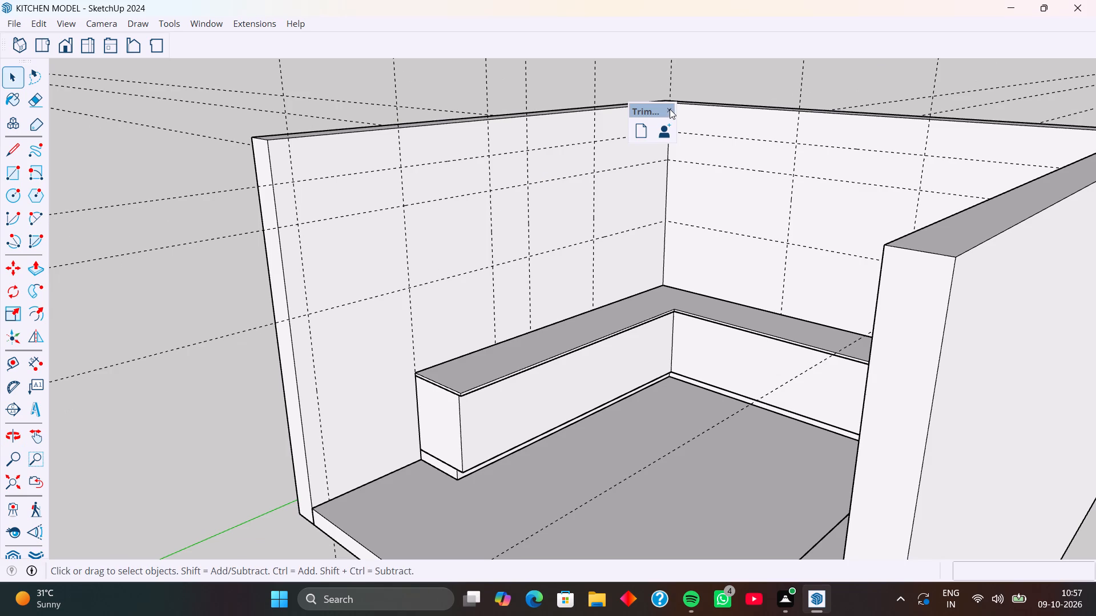
# Close the floating Trim toolbar covering the model.
pyautogui.click(670, 109)
# Examine the U-shaped counter and the opposite side wall from above.
pyautogui.scroll(-4, 386, 254)
pyautogui.moveTo(394, 318); pyautogui.dragTo(342, 315, button='middle')
pyautogui.moveTo(450, 334); pyautogui.dragTo(360, 356, button='middle')
pyautogui.moveTo(430, 331); pyautogui.dragTo(483, 502, button='middle')
pyautogui.moveTo(432, 400); pyautogui.dragTo(743, 333, button='middle')
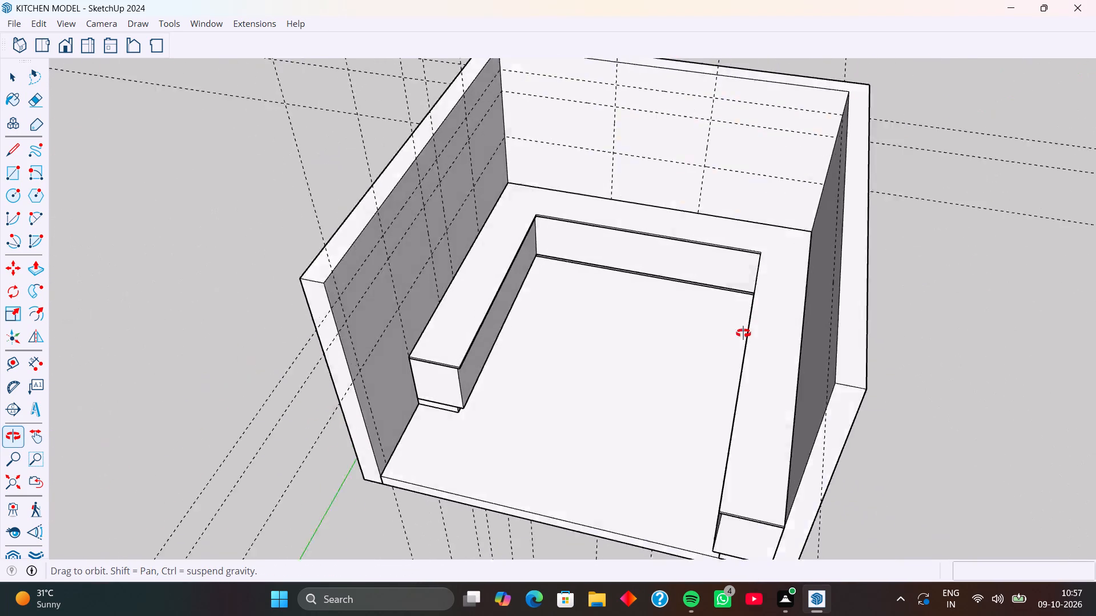
pyautogui.moveTo(743, 333); pyautogui.dragTo(855, 300, button='middle')
pyautogui.scroll(-1, 827, 309)
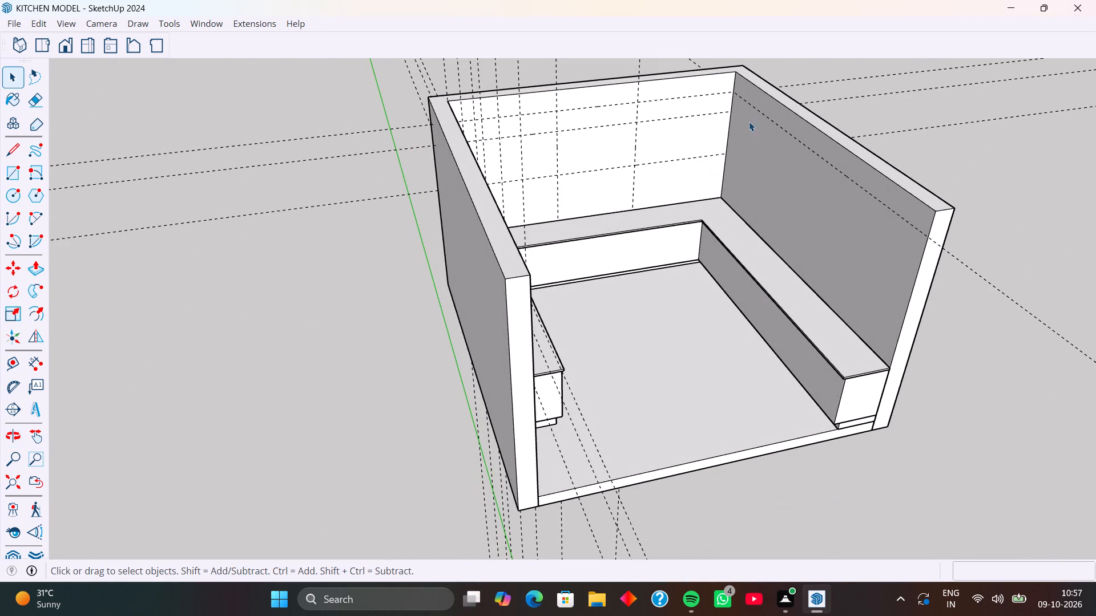
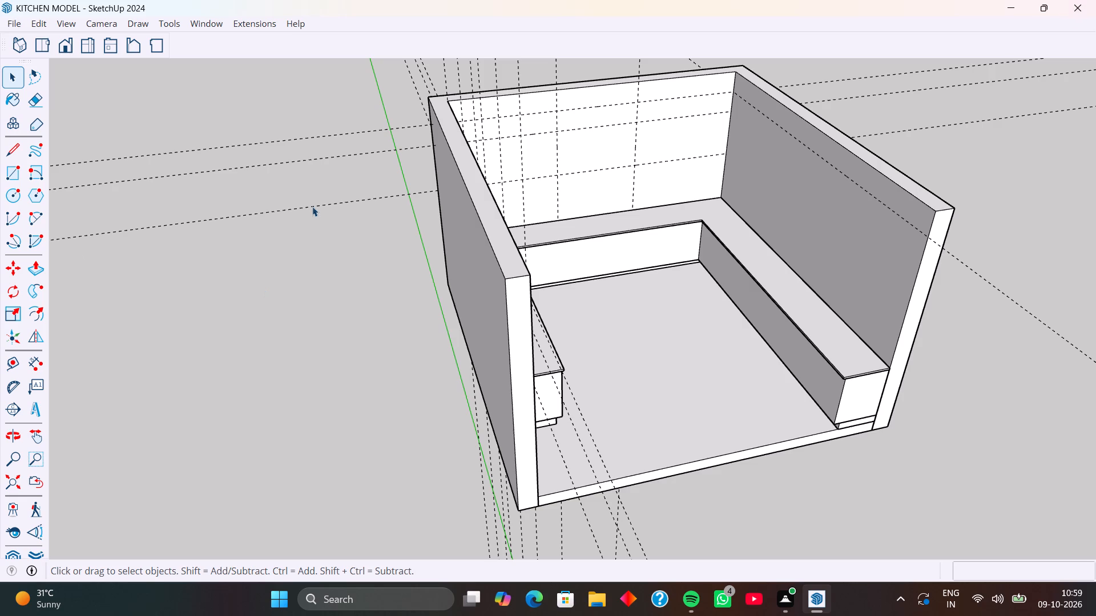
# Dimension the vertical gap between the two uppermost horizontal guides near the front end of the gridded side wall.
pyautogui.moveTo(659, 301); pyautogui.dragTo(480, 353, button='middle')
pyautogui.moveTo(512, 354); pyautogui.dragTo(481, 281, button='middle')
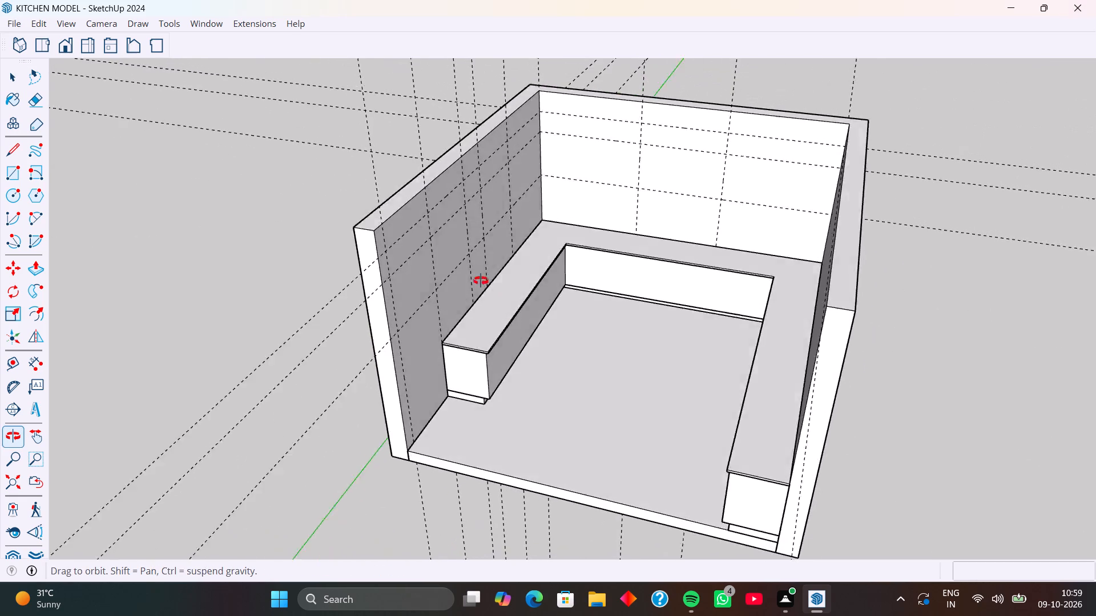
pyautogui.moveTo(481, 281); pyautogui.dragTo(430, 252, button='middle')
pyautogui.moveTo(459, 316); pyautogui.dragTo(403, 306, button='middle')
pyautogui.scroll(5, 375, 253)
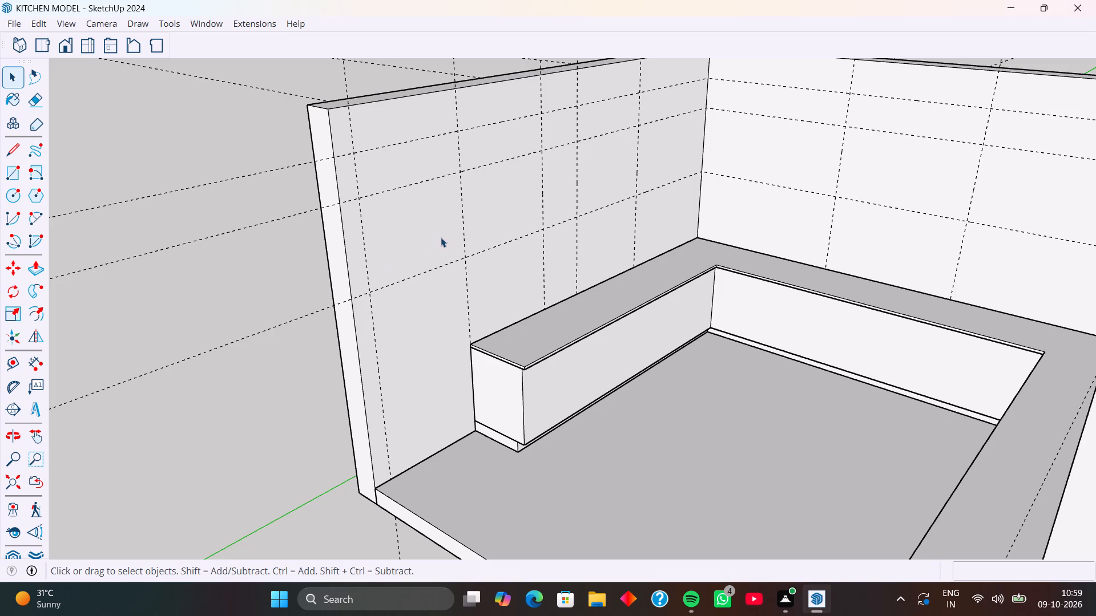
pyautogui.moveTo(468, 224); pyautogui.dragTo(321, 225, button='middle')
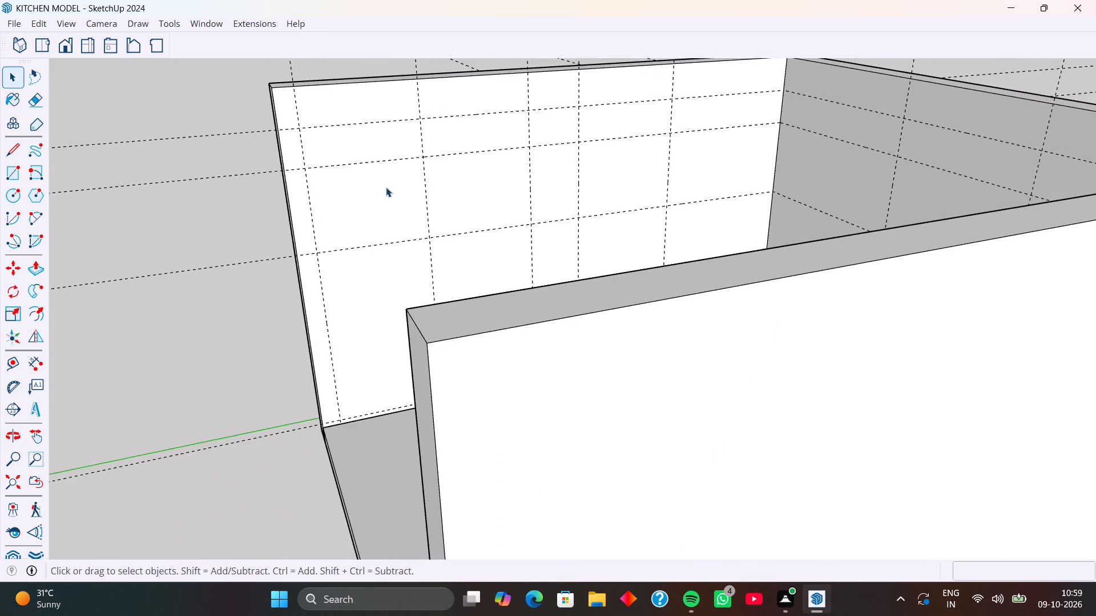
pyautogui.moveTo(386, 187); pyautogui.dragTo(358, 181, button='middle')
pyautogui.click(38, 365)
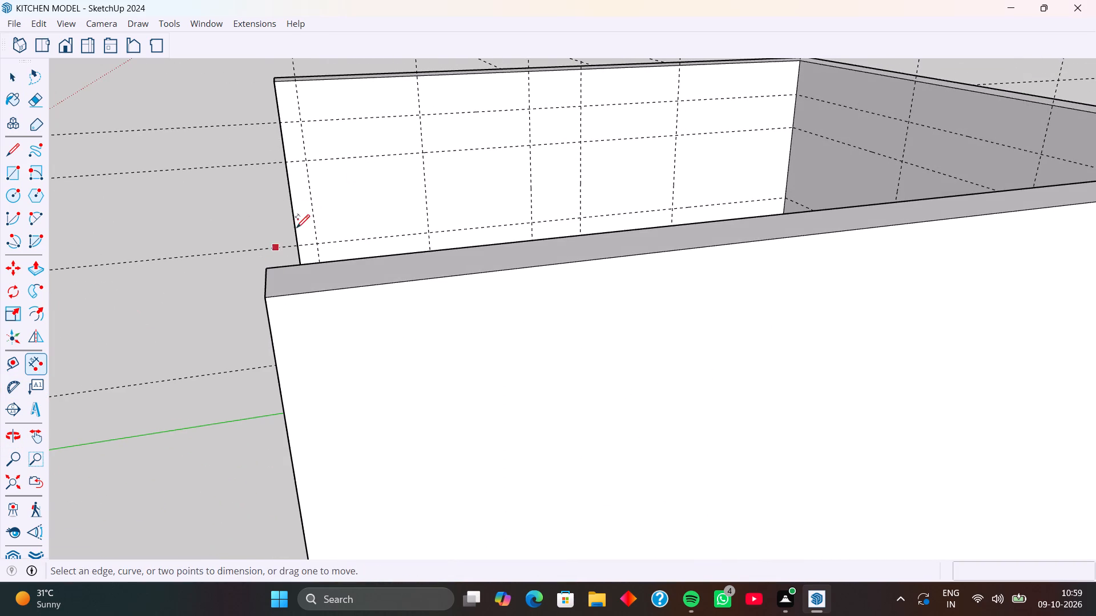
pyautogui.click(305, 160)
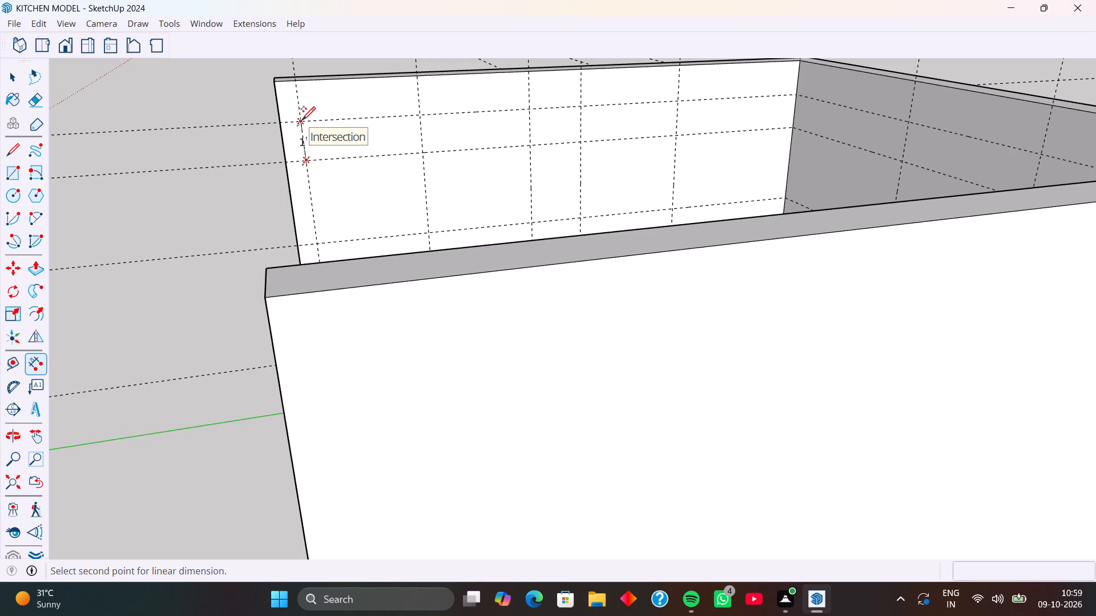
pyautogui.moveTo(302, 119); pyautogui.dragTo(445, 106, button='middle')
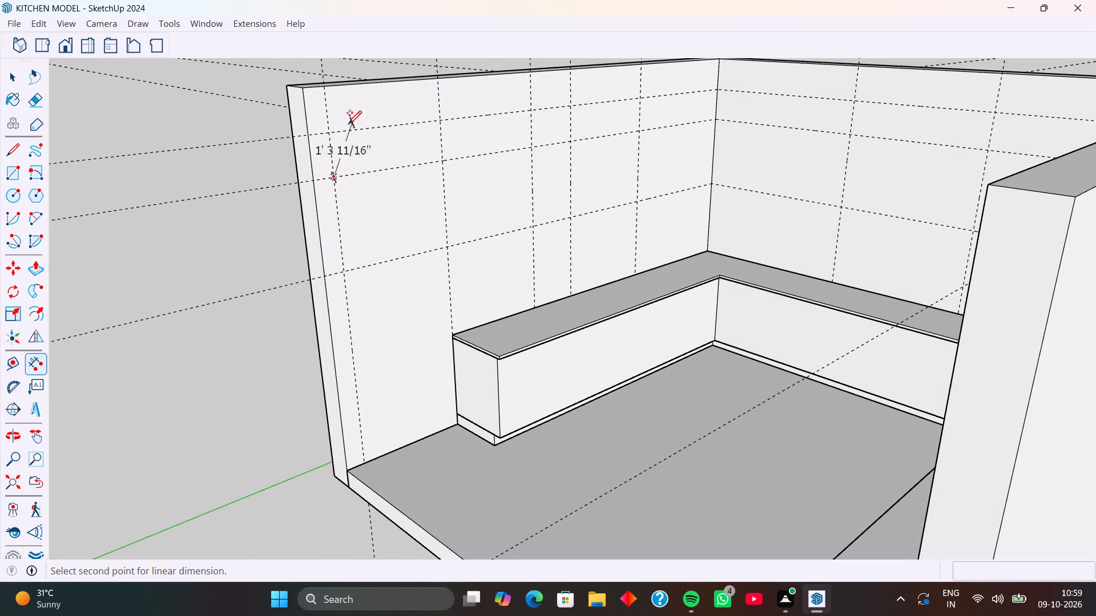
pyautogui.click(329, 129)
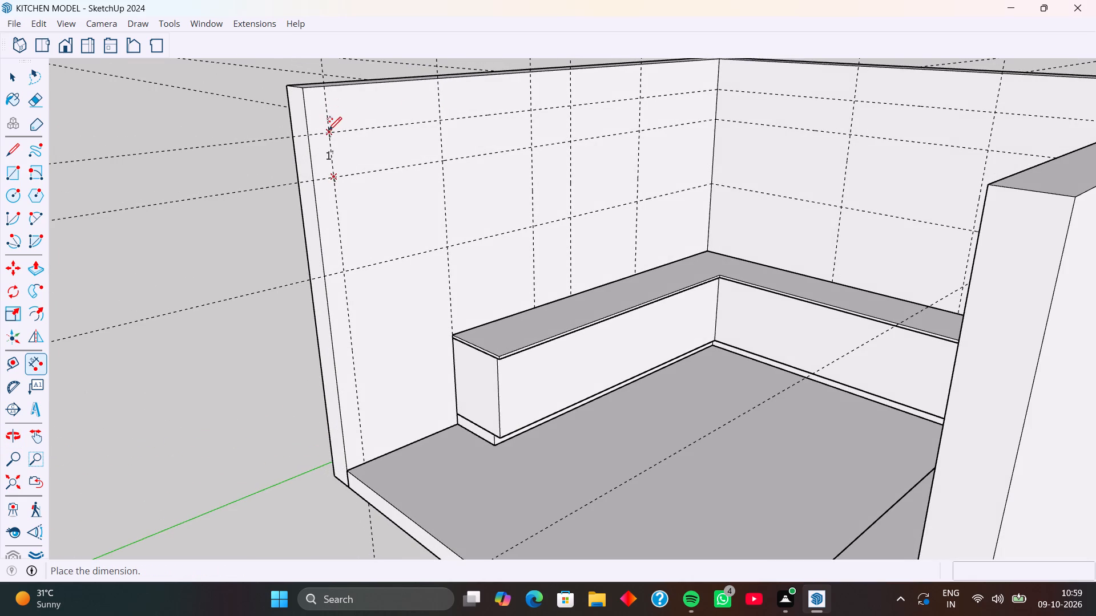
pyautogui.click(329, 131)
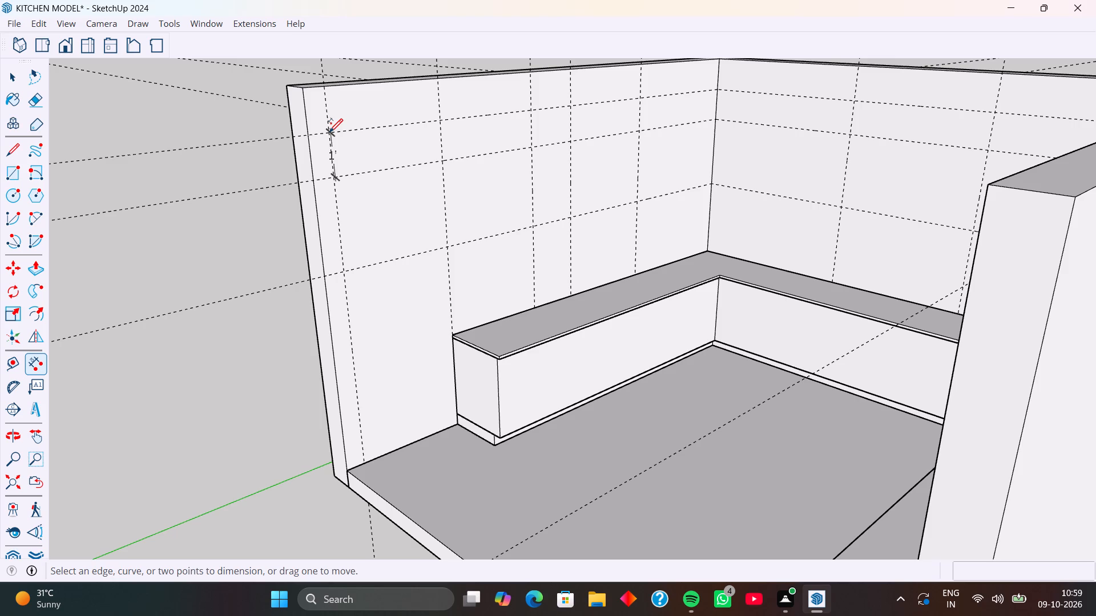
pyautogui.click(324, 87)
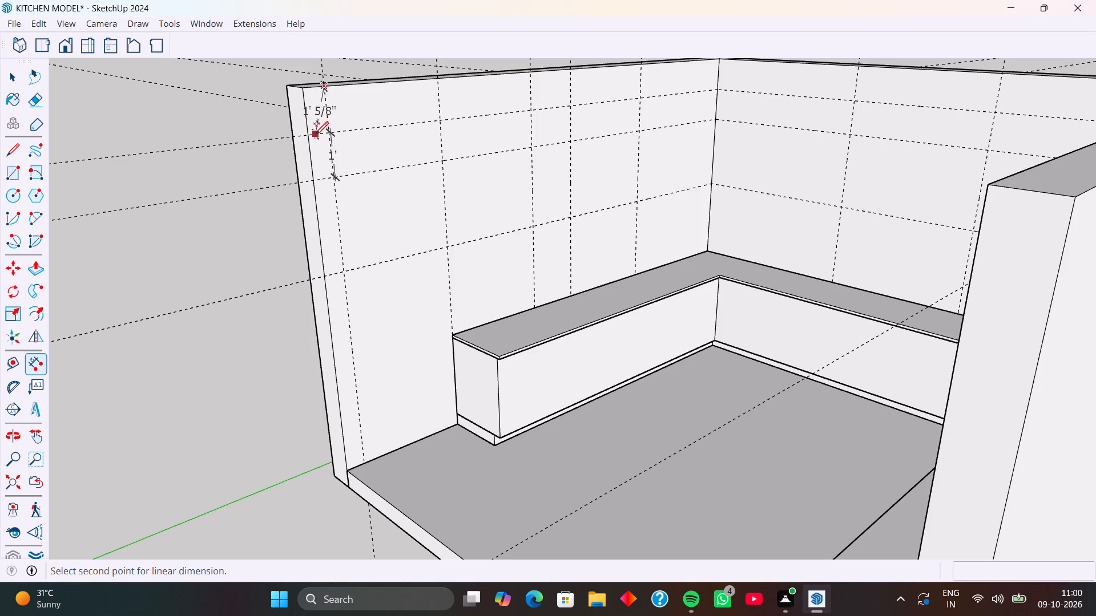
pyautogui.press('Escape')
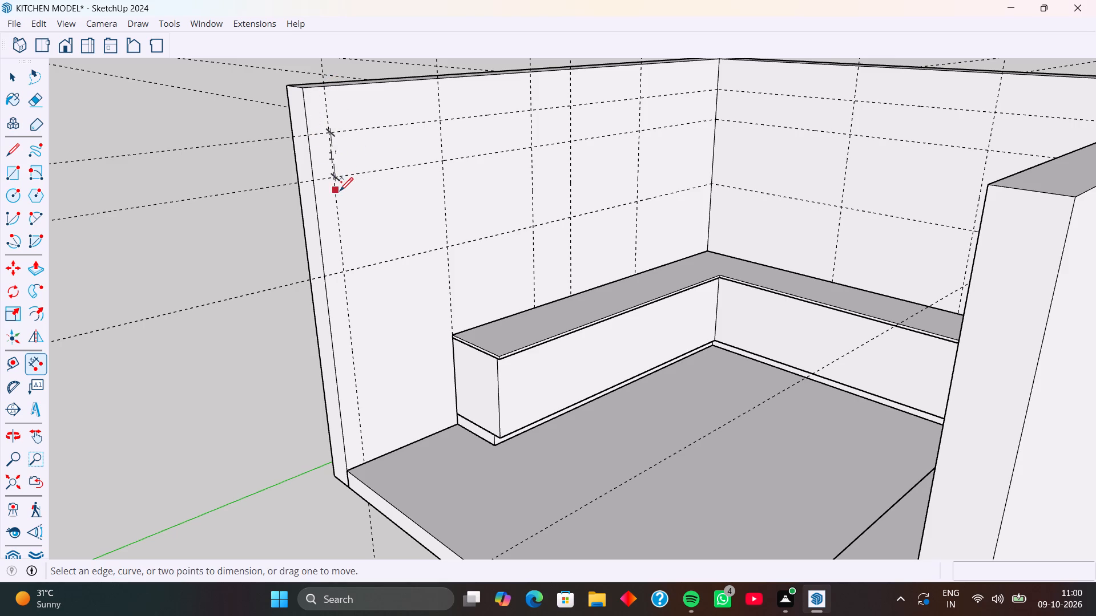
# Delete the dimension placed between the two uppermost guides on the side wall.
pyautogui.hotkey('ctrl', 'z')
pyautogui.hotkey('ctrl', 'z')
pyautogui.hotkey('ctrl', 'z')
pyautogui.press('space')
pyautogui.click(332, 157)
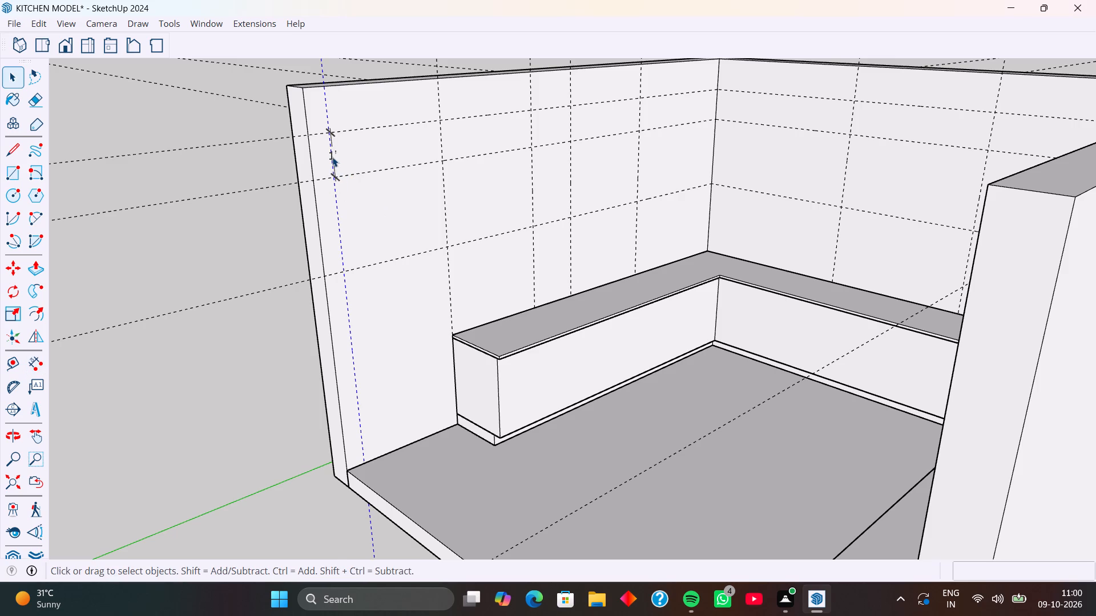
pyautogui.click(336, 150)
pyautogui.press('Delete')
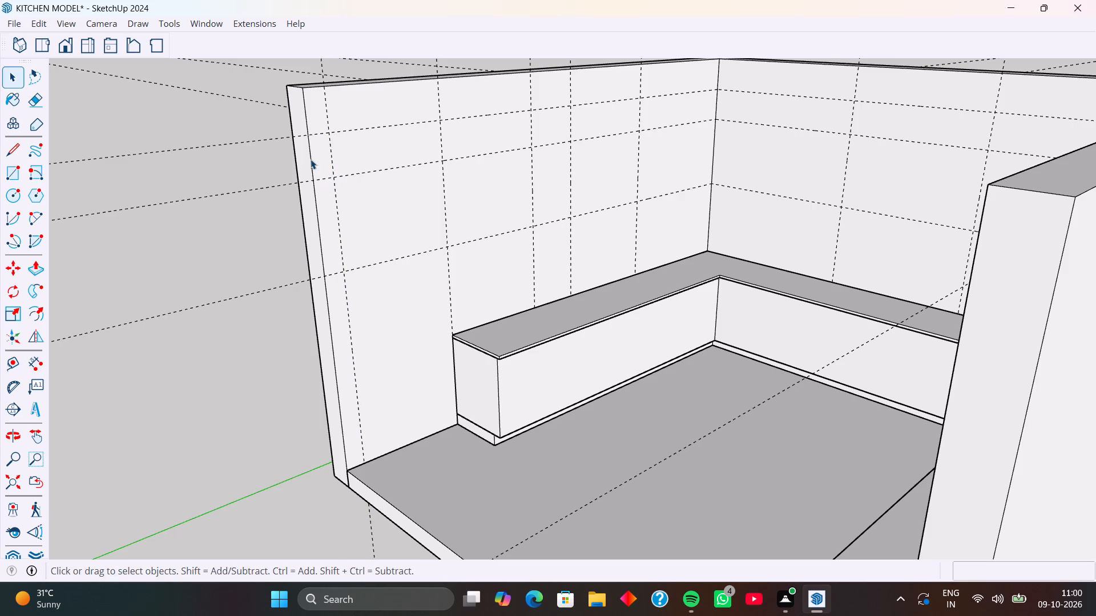
# Replace the gridded side wall's uppermost horizontal guide with a new one 6" below the wall's top edge.
pyautogui.press('t')
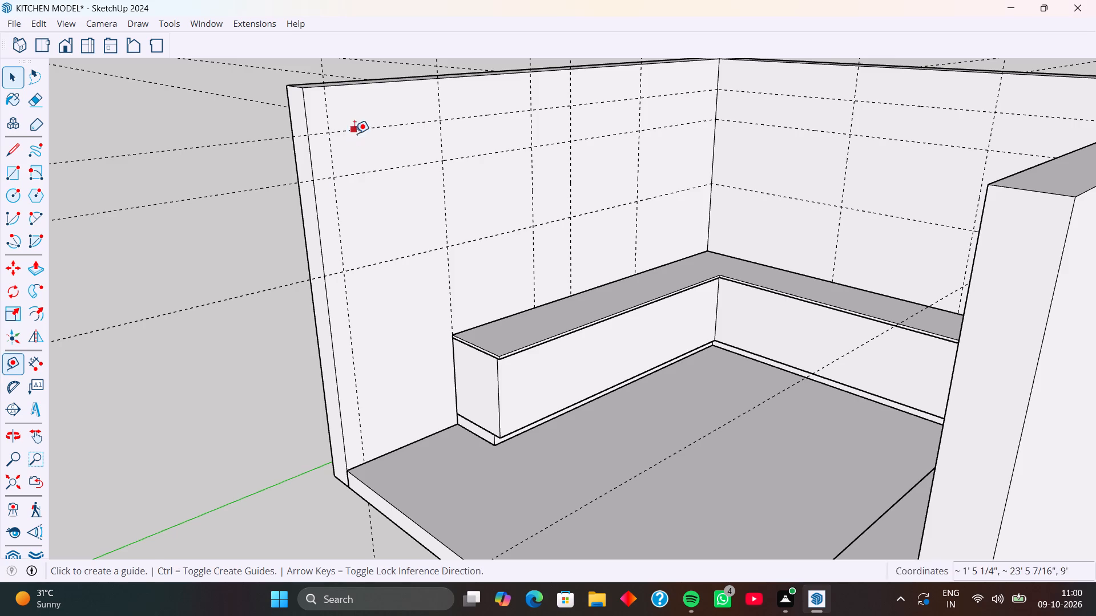
pyautogui.click(352, 86)
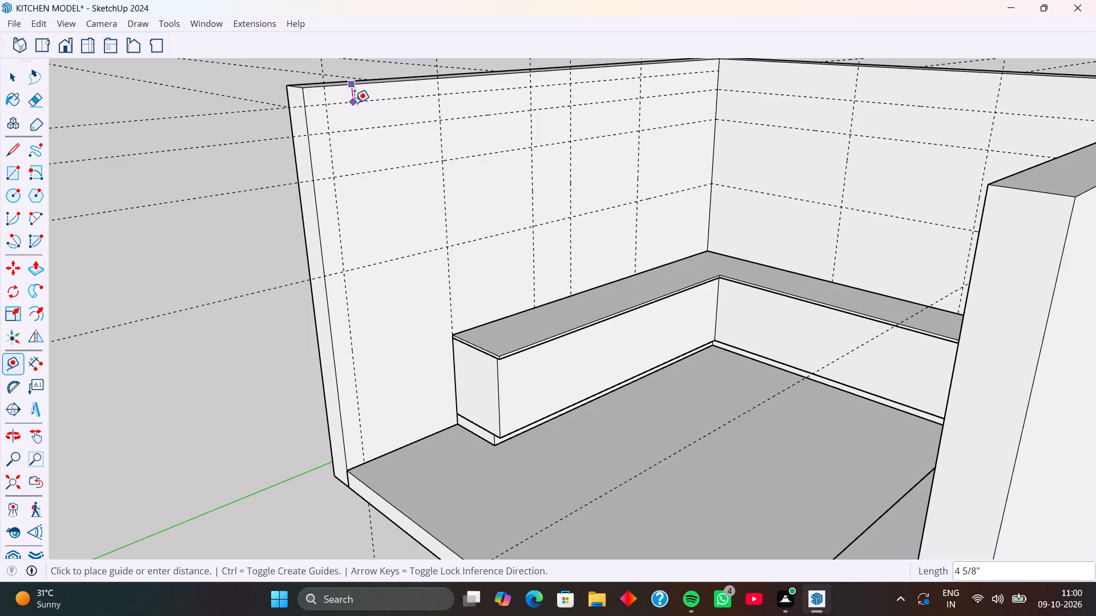
pyautogui.press('6')
pyautogui.press('Return')
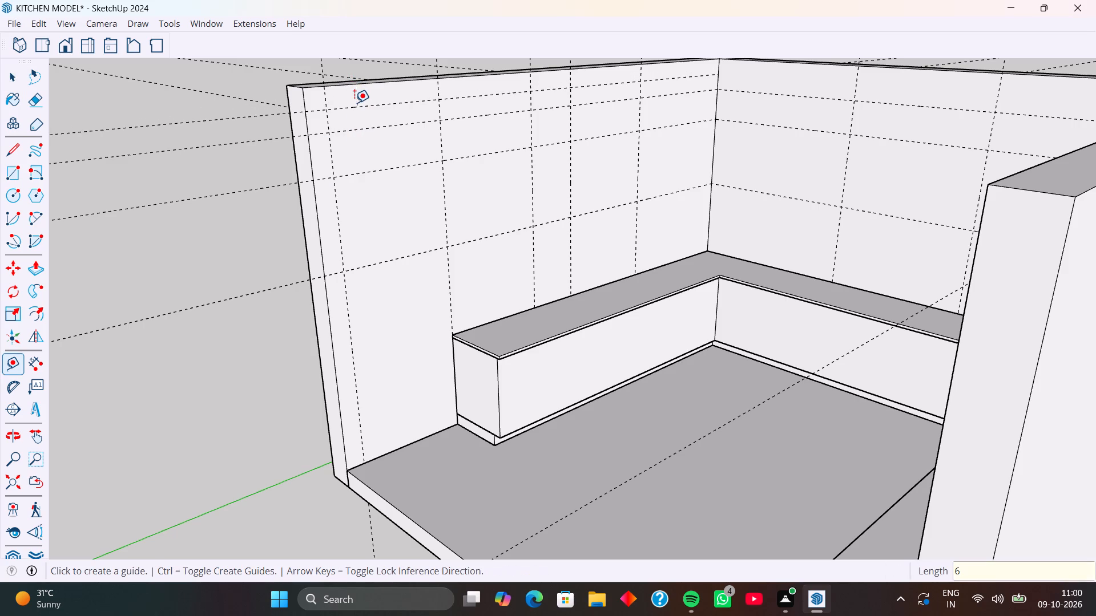
pyautogui.press('e')
pyautogui.moveTo(393, 117); pyautogui.dragTo(395, 131)
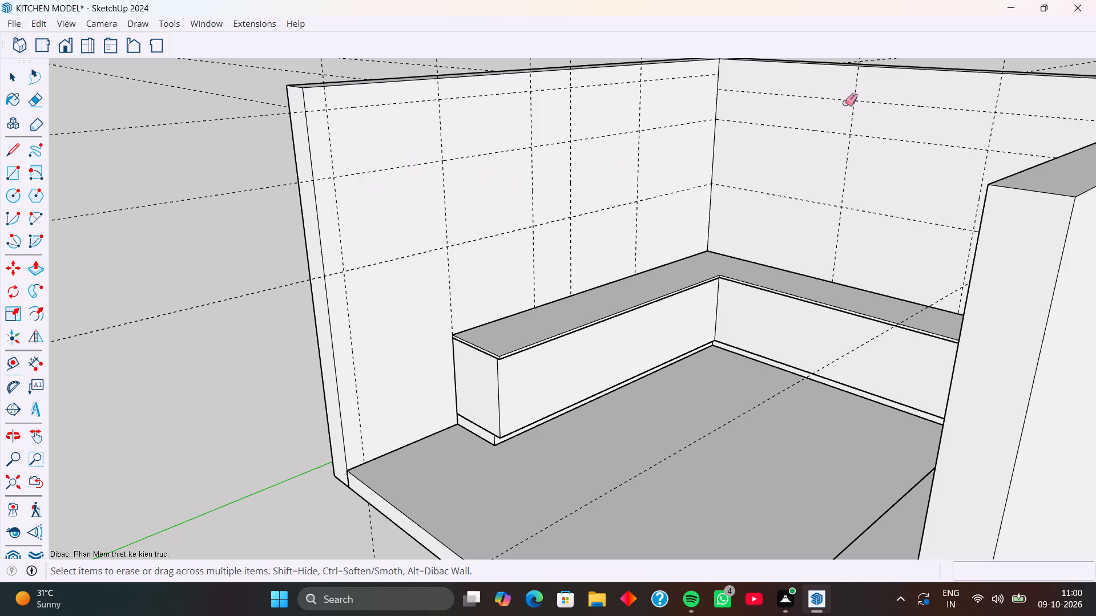
# Replace the back wall's uppermost horizontal guide with a new one 6" below the wall's top edge.
pyautogui.click(835, 96)
pyautogui.moveTo(590, 211); pyautogui.dragTo(606, 216, button='middle')
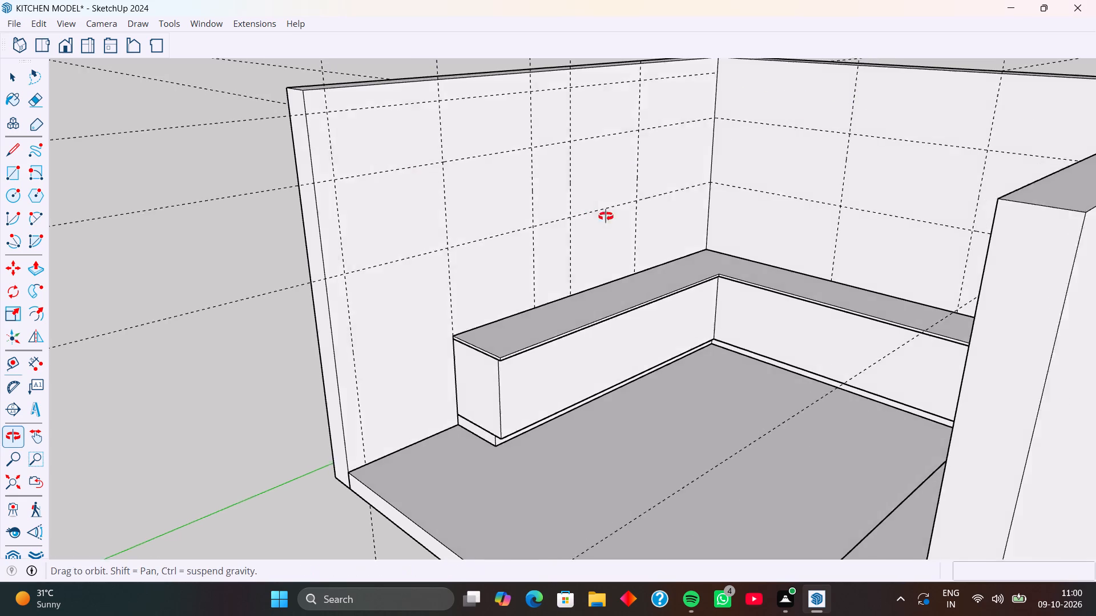
pyautogui.moveTo(606, 216); pyautogui.dragTo(752, 241, button='middle')
pyautogui.scroll(-5, 573, 285)
pyautogui.moveTo(643, 310); pyautogui.dragTo(653, 275, button='middle')
pyautogui.scroll(5, 684, 149)
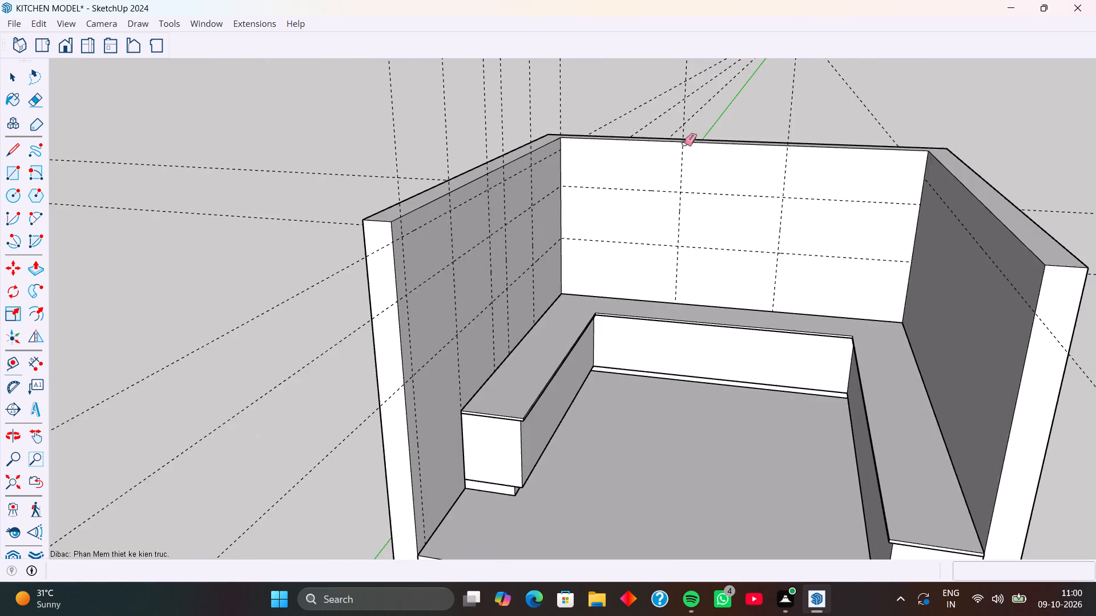
pyautogui.scroll(4, 684, 143)
pyautogui.moveTo(690, 207); pyautogui.dragTo(640, 204, button='middle')
pyautogui.scroll(1, 706, 206)
pyautogui.press('t')
pyautogui.scroll(3, 718, 156)
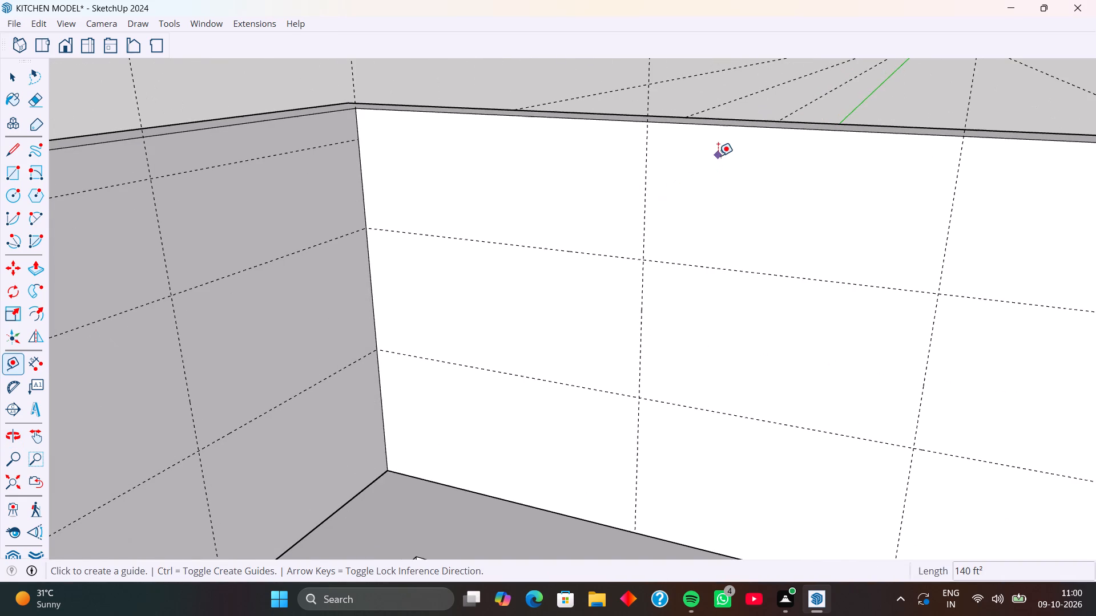
pyautogui.click(715, 125)
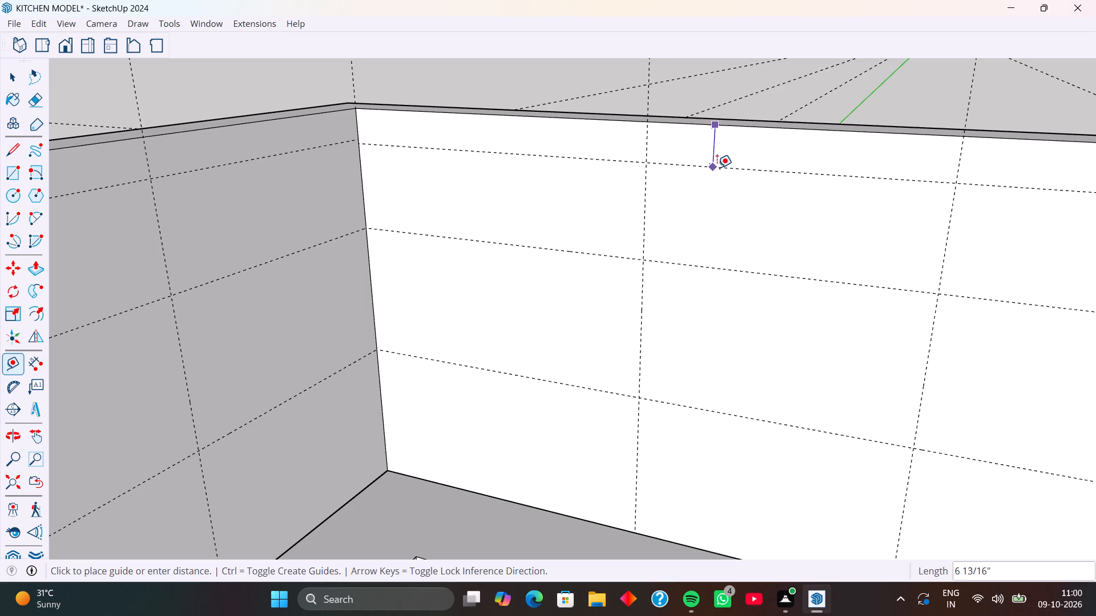
pyautogui.press('6')
pyautogui.press('Return')
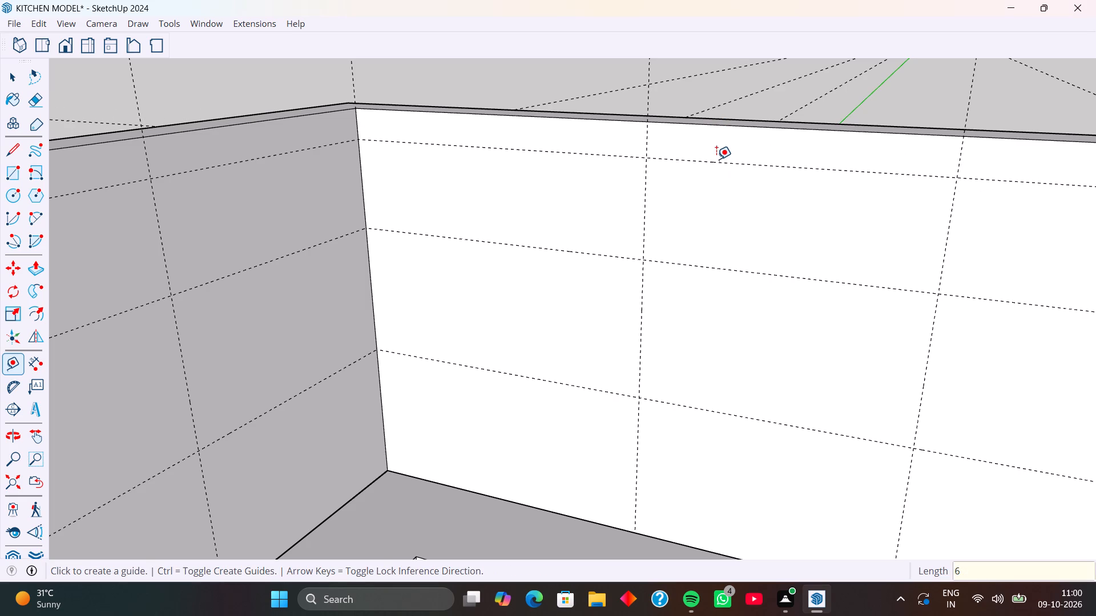
# Replace the opposite side wall's horizontal guide with a new one 6" below that wall's top edge.
pyautogui.scroll(-9, 166, 222)
pyautogui.moveTo(228, 300); pyautogui.dragTo(503, 291, button='middle')
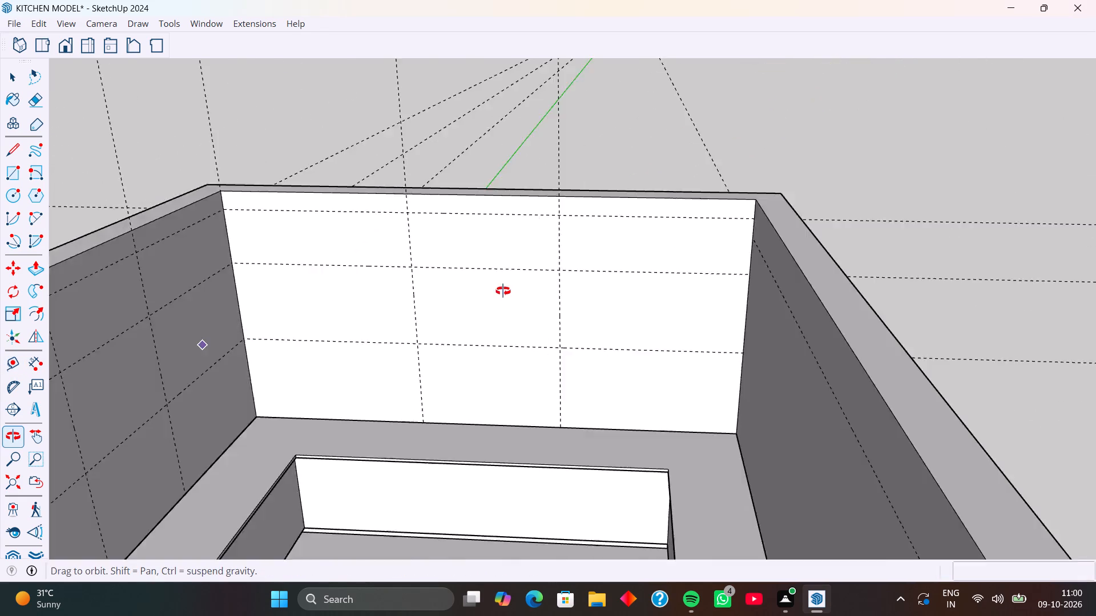
pyautogui.moveTo(503, 291); pyautogui.dragTo(694, 274, button='middle')
pyautogui.click(824, 173)
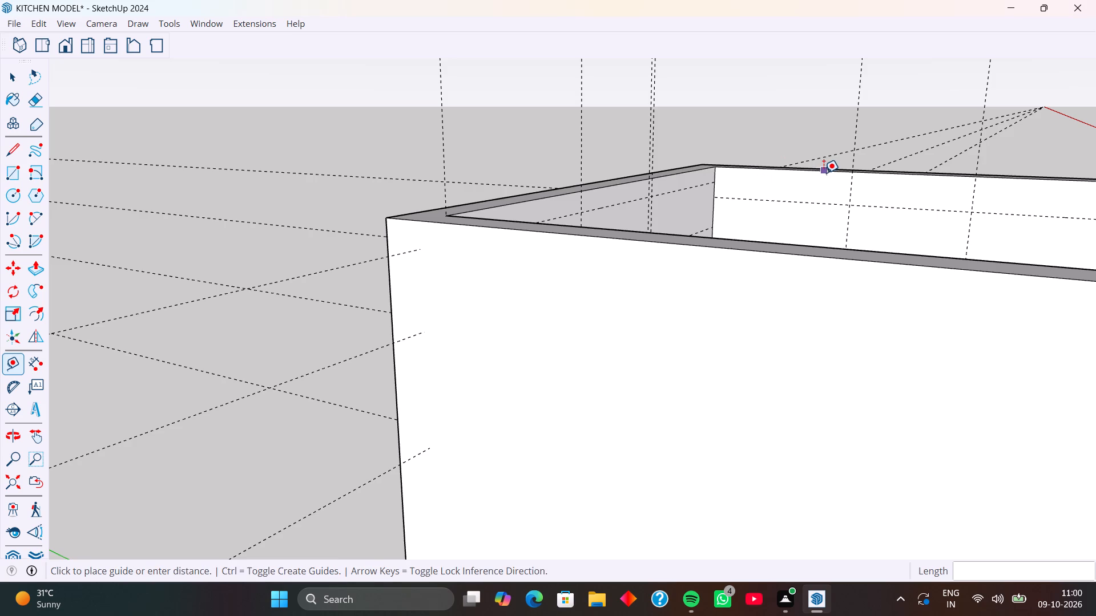
pyautogui.press('6')
pyautogui.press('Return')
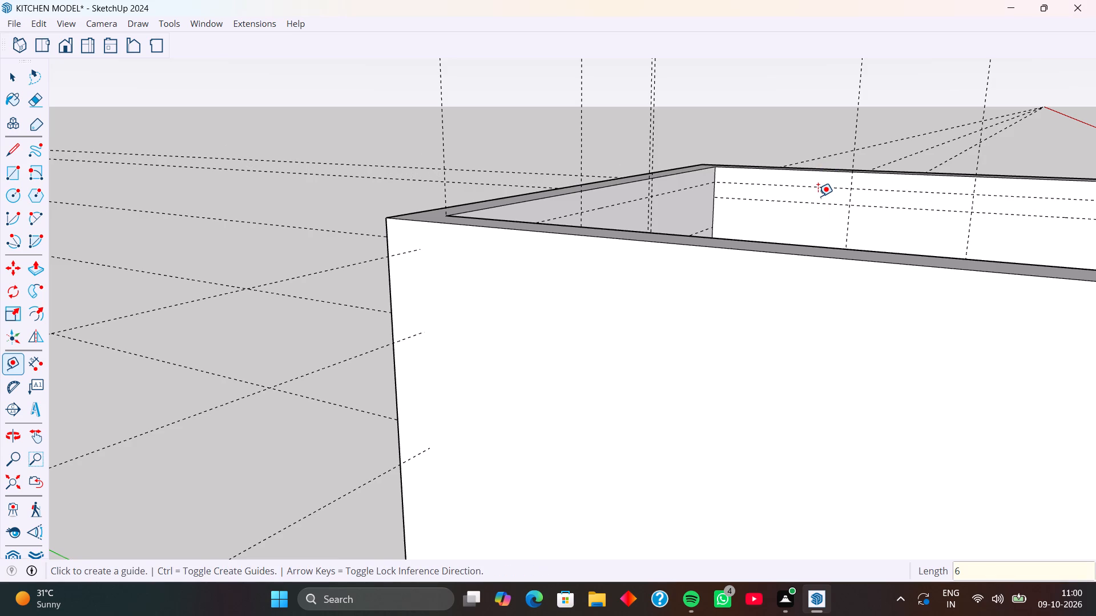
pyautogui.press('e')
pyautogui.moveTo(811, 198); pyautogui.dragTo(812, 210)
# Draw a 1' 6" by 14' 6" rectangle on the gridded side wall between the top two guides, from the front vertical guide to the back corner.
pyautogui.scroll(-4, 809, 209)
pyautogui.moveTo(788, 253); pyautogui.dragTo(525, 300, button='middle')
pyautogui.moveTo(591, 314); pyautogui.dragTo(517, 311, button='middle')
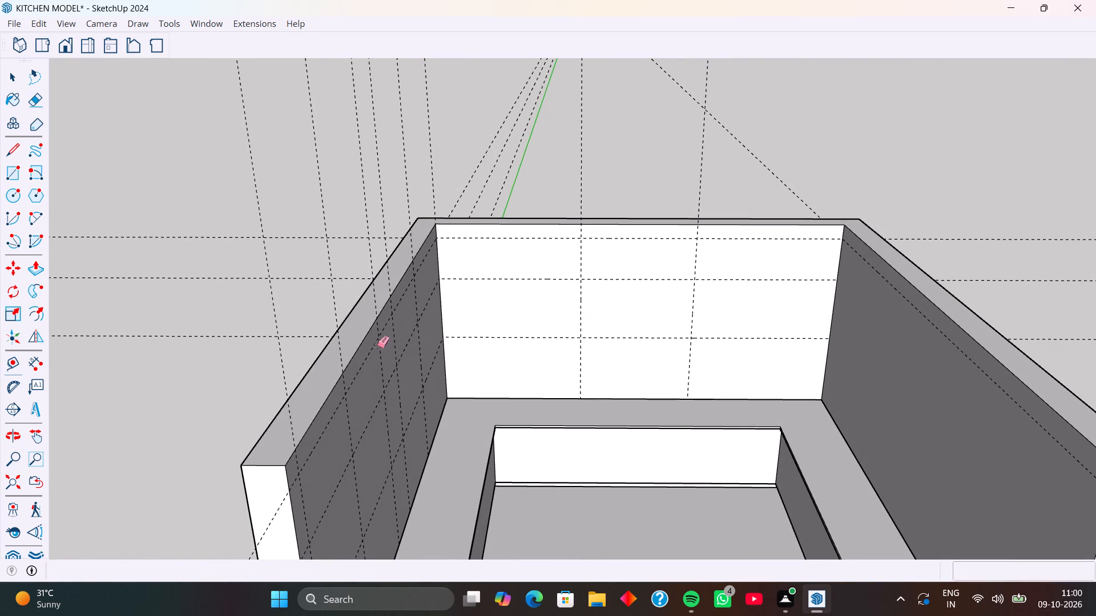
pyautogui.press('space')
pyautogui.scroll(-4, 570, 383)
pyautogui.moveTo(546, 408); pyautogui.dragTo(436, 398, button='middle')
pyautogui.scroll(7, 405, 449)
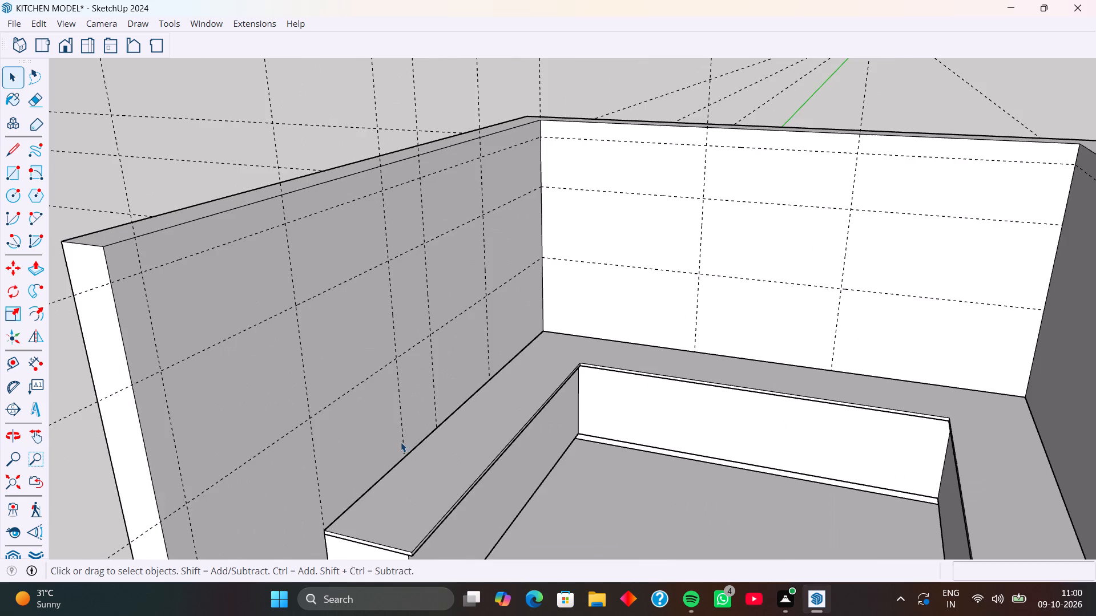
pyautogui.moveTo(401, 442); pyautogui.dragTo(361, 409, button='middle')
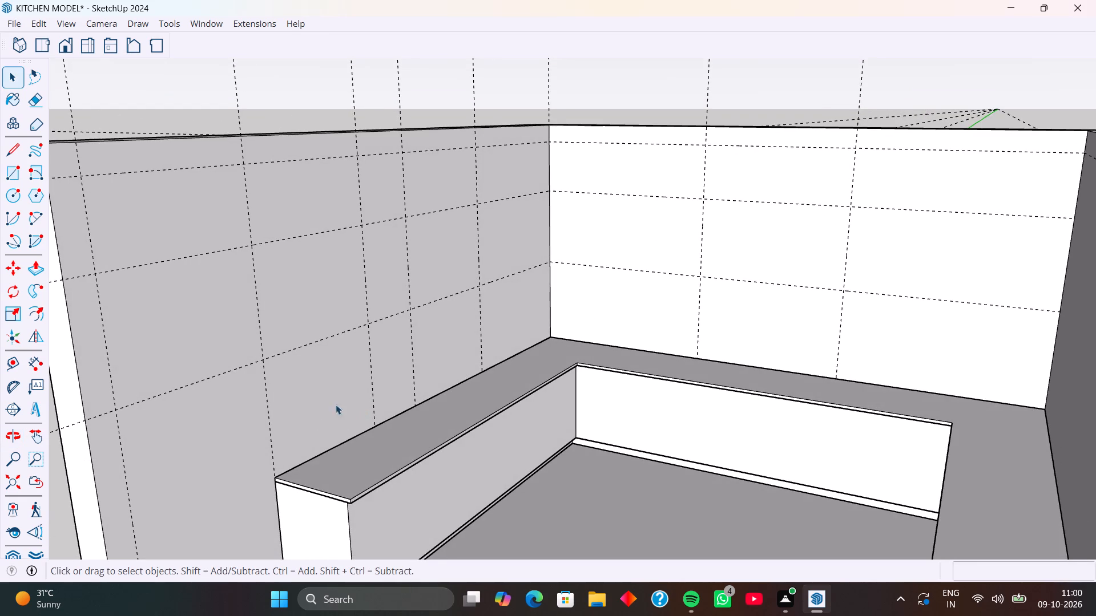
pyautogui.moveTo(344, 399); pyautogui.dragTo(220, 415, button='middle')
pyautogui.moveTo(249, 277); pyautogui.dragTo(269, 275, button='middle')
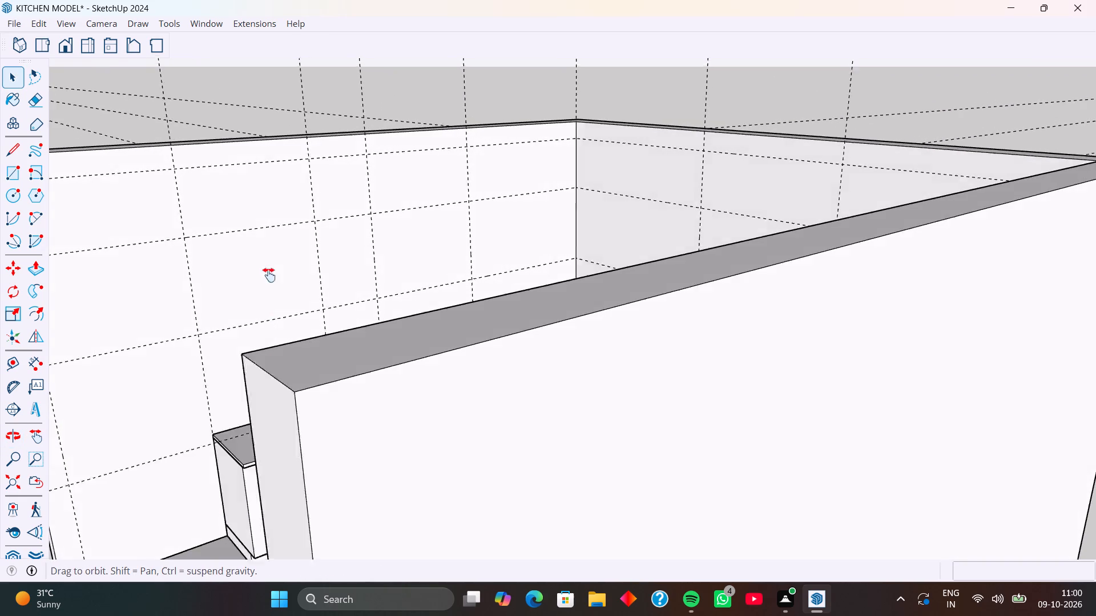
pyautogui.moveTo(269, 275); pyautogui.dragTo(473, 332, button='middle')
pyautogui.moveTo(485, 375); pyautogui.dragTo(382, 392, button='middle')
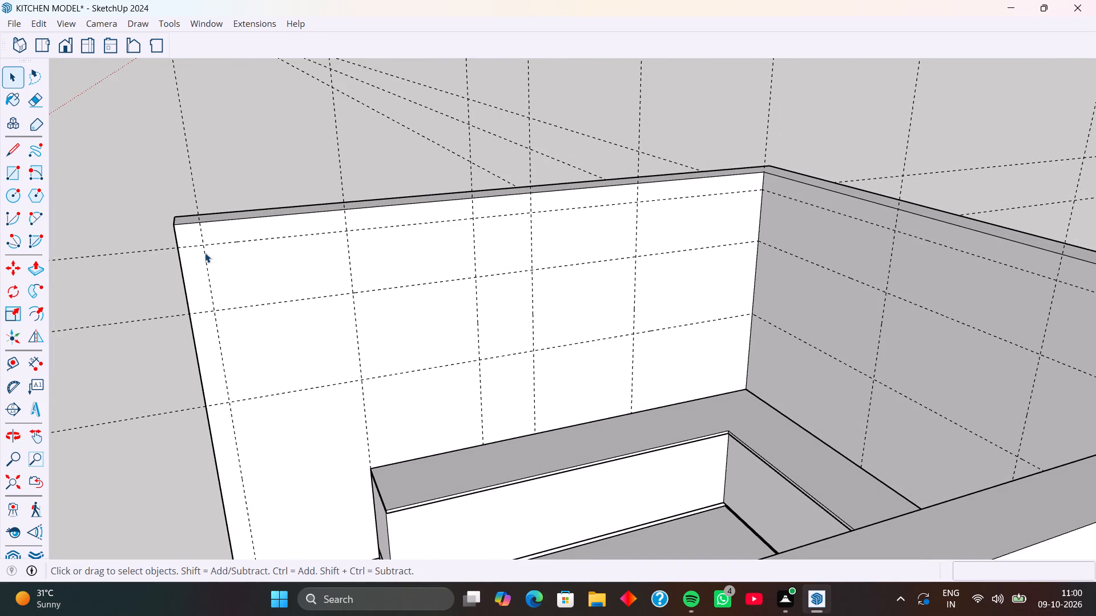
pyautogui.press('r')
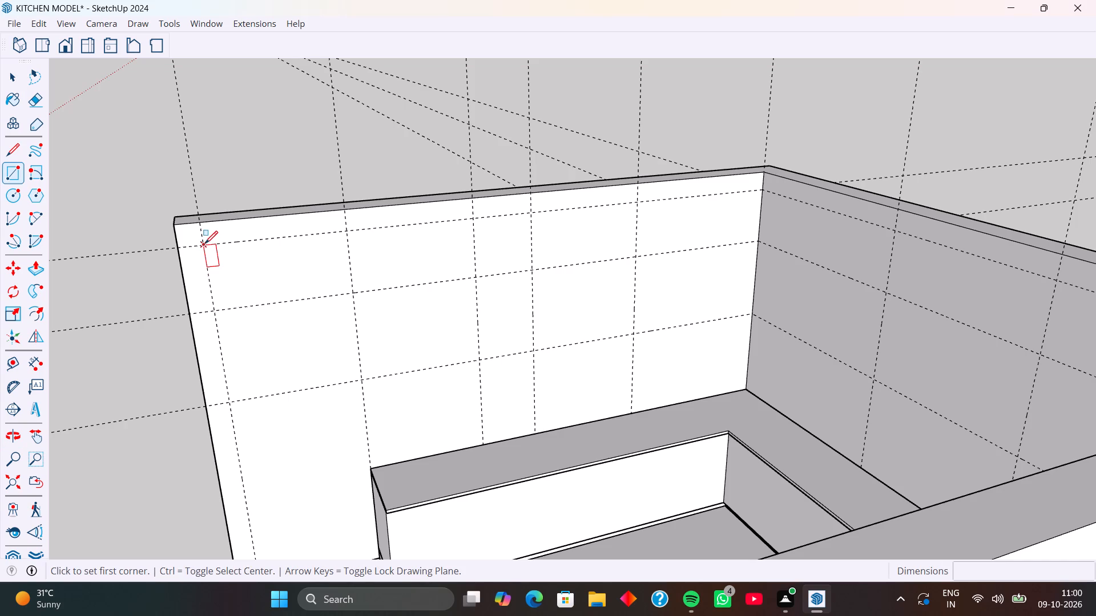
pyautogui.click(203, 244)
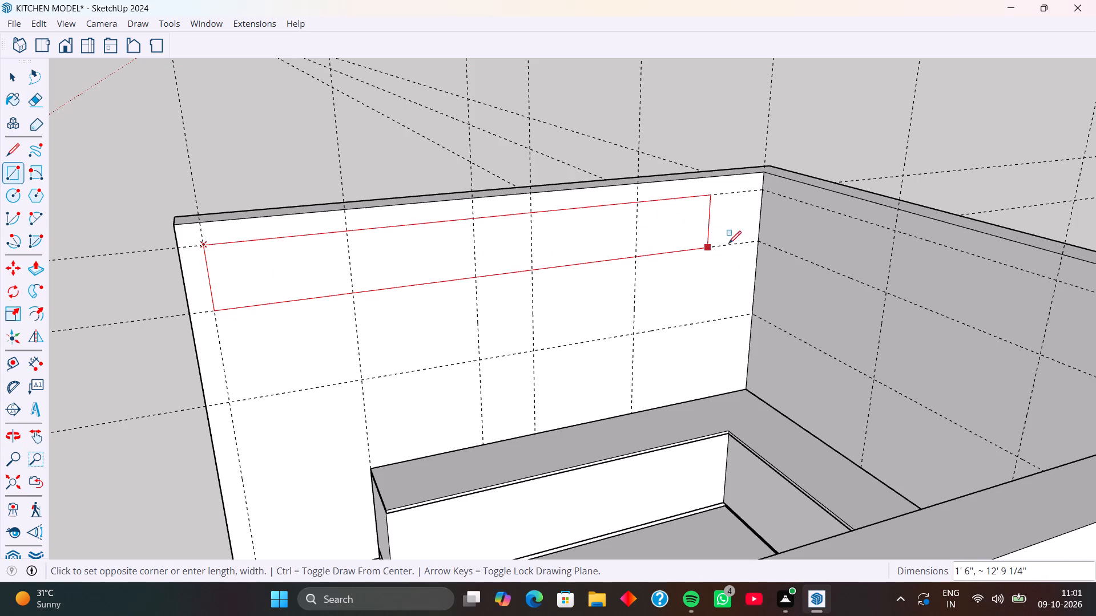
pyautogui.click(756, 240)
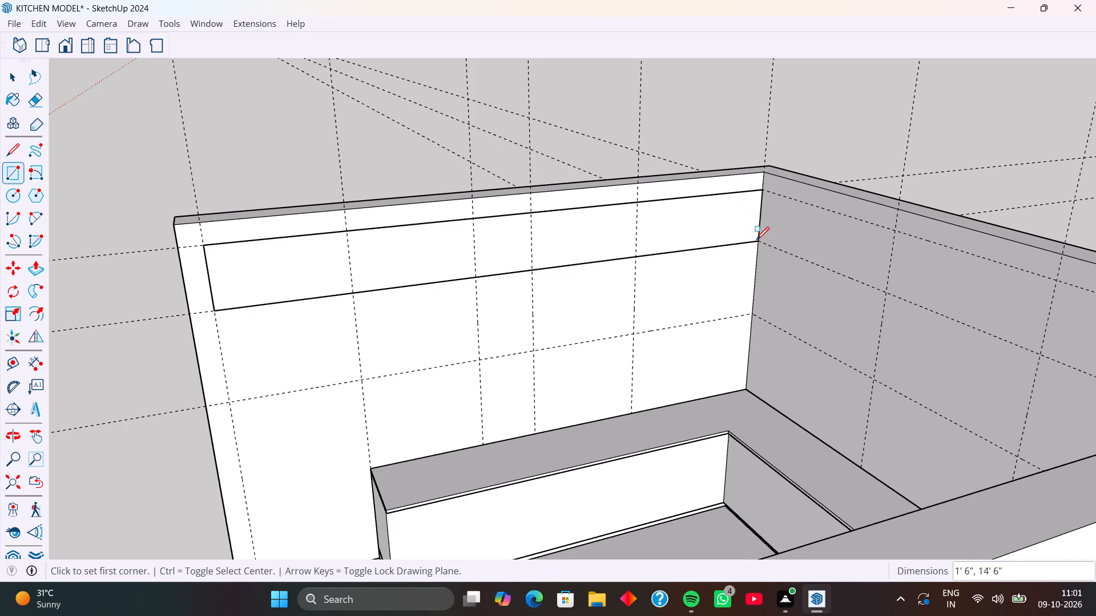
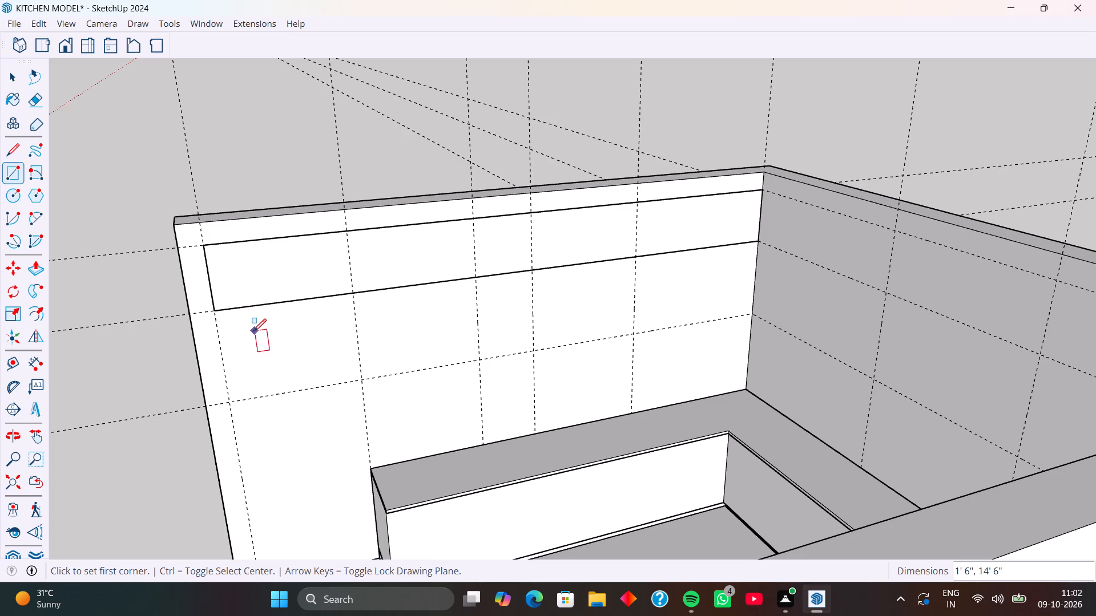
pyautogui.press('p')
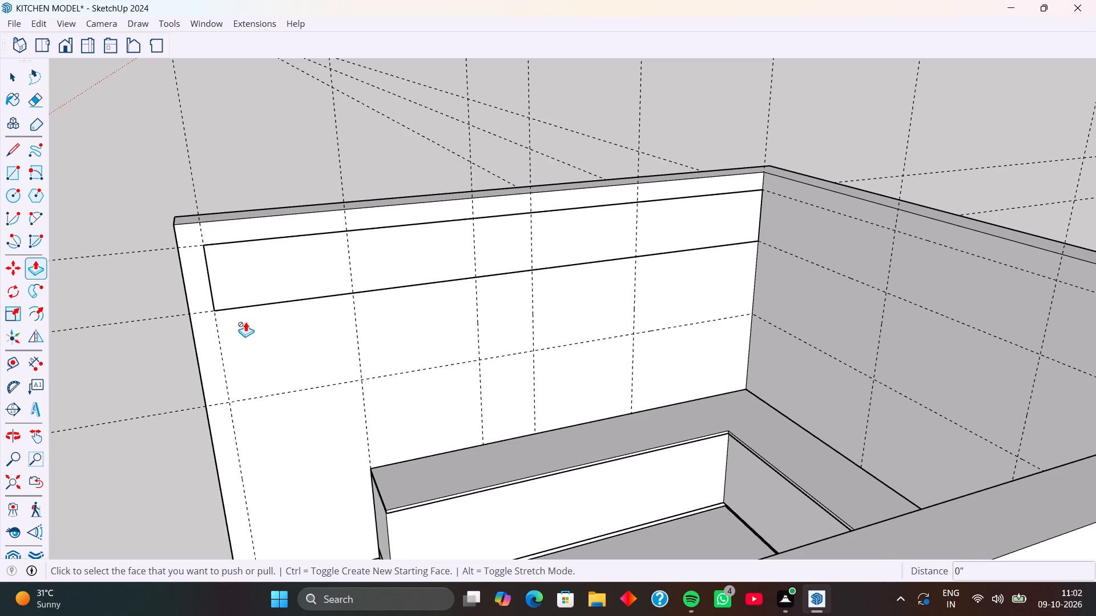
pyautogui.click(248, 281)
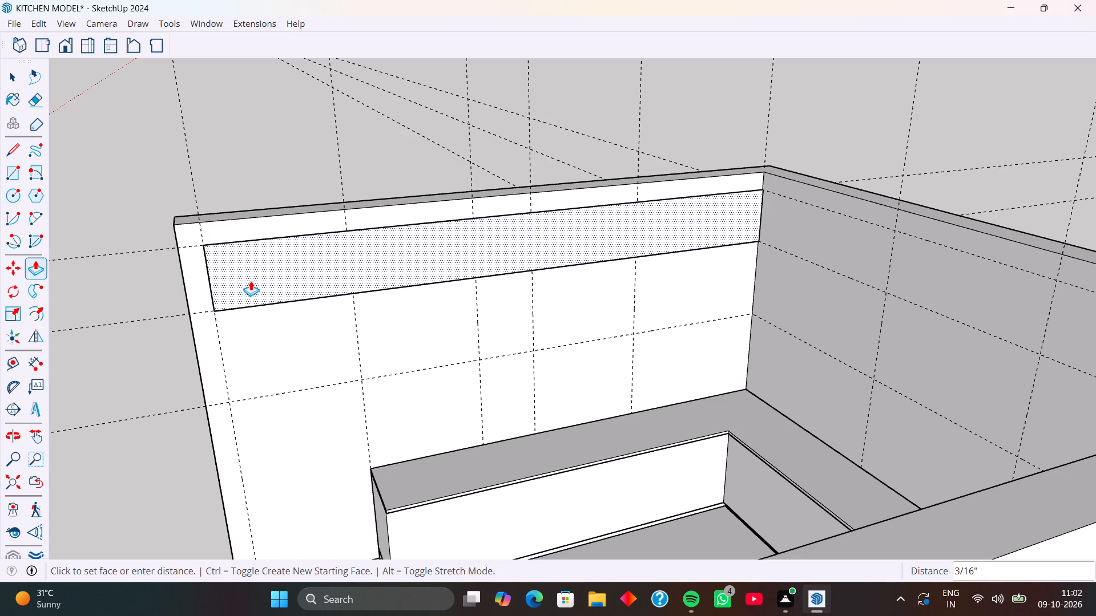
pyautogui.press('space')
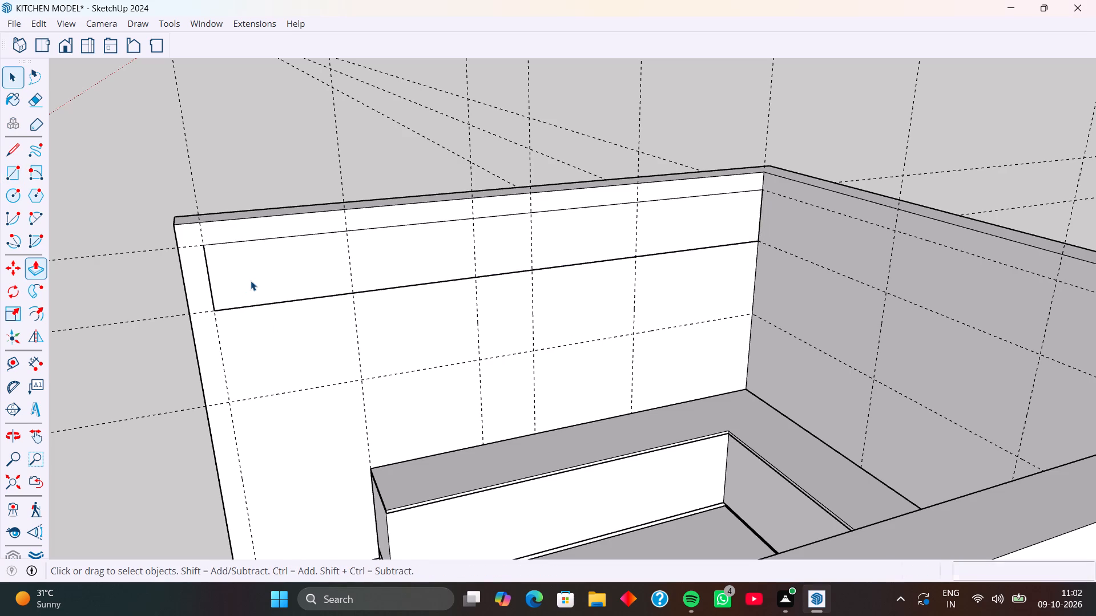
# Undo the single long rectangle drawn between the top two guides on the gridded side wall.
pyautogui.scroll(3, 344, 278)
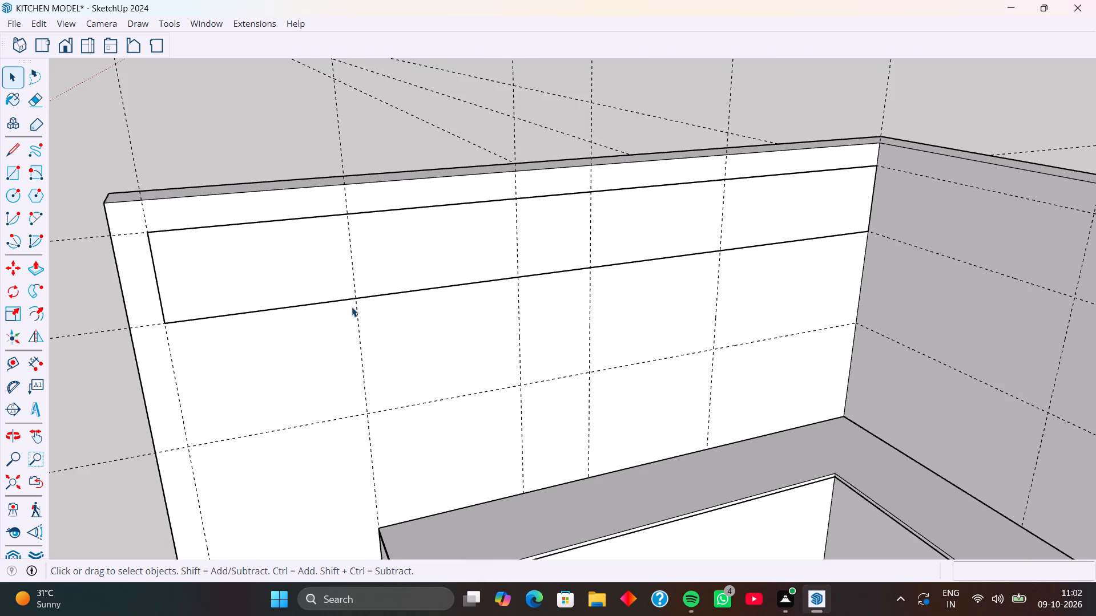
pyautogui.moveTo(350, 307); pyautogui.dragTo(295, 317, button='middle')
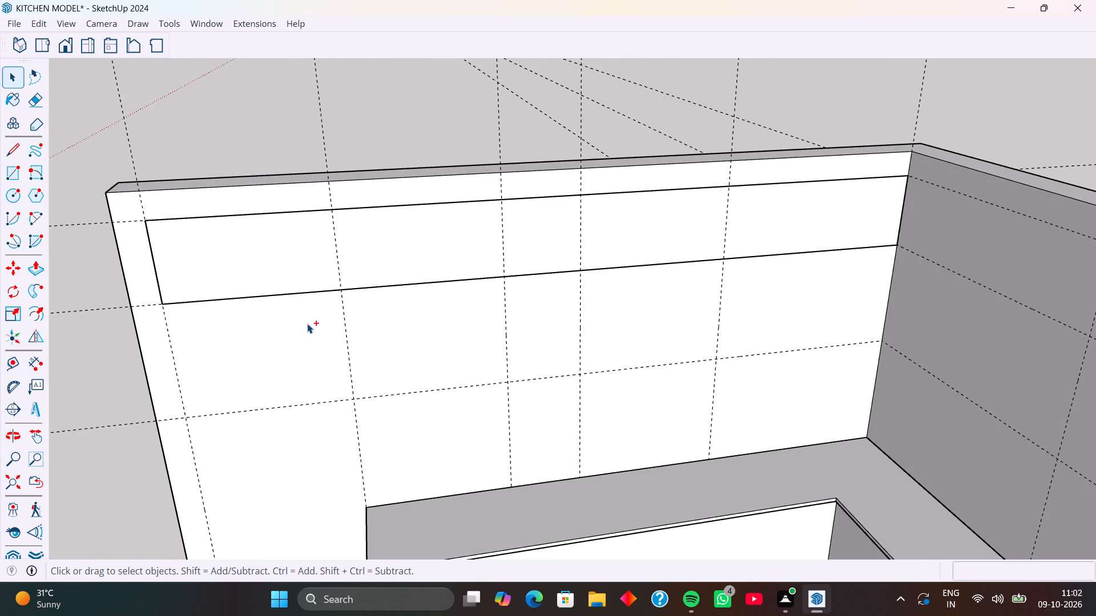
pyautogui.hotkey('ctrl', 'z')
# Draw five adjoining 1' 6" high rectangles between the gridded side wall's top two guides, 3', 3', 1' 6", 3' and 4' wide toward the back corner.
pyautogui.press('r')
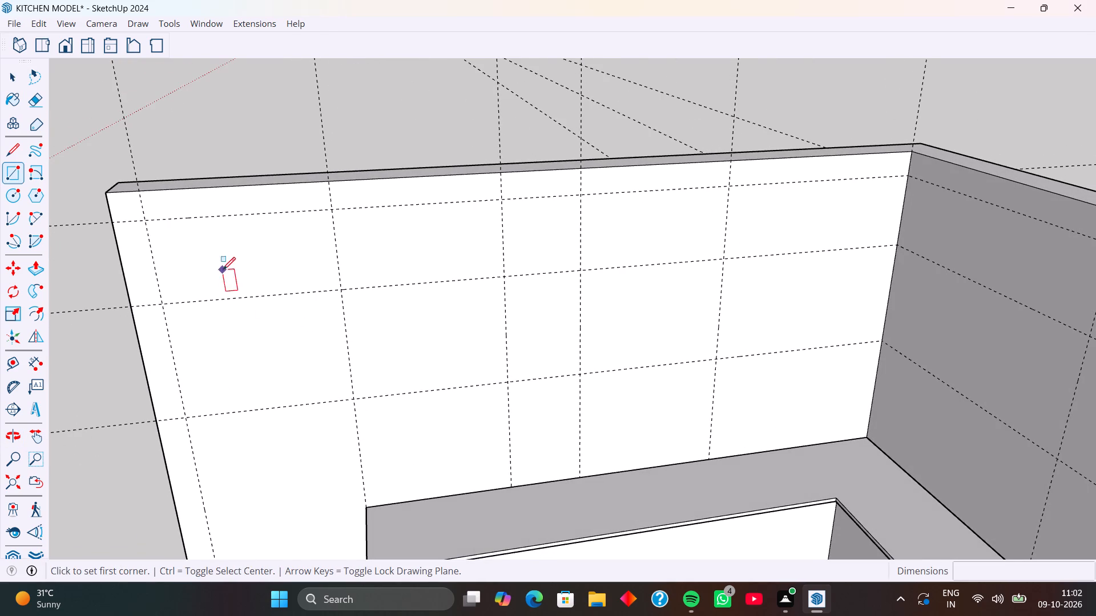
pyautogui.click(146, 221)
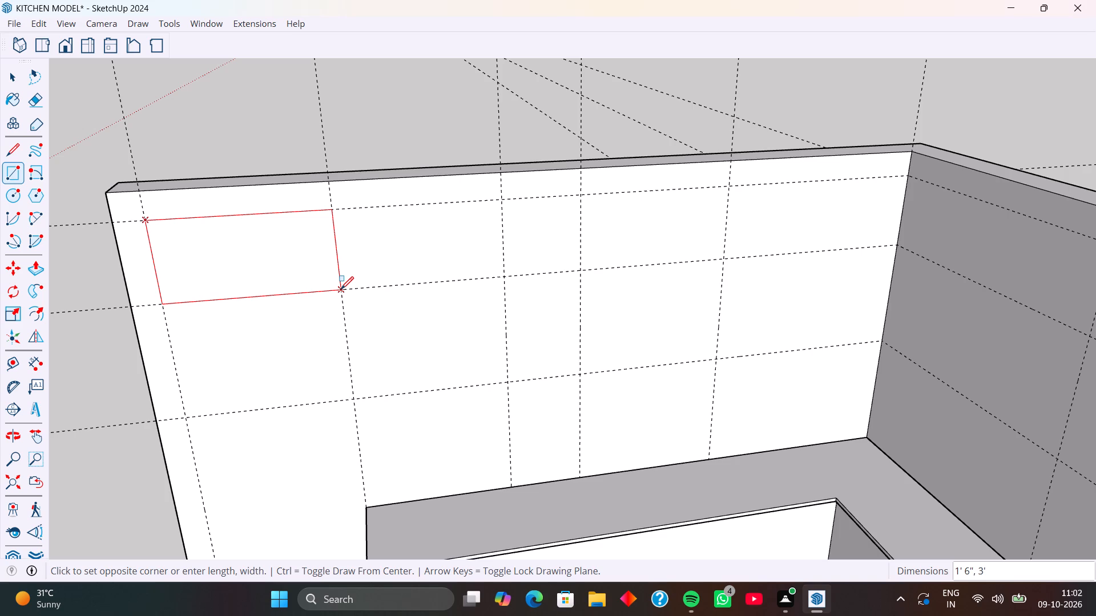
pyautogui.click(342, 289)
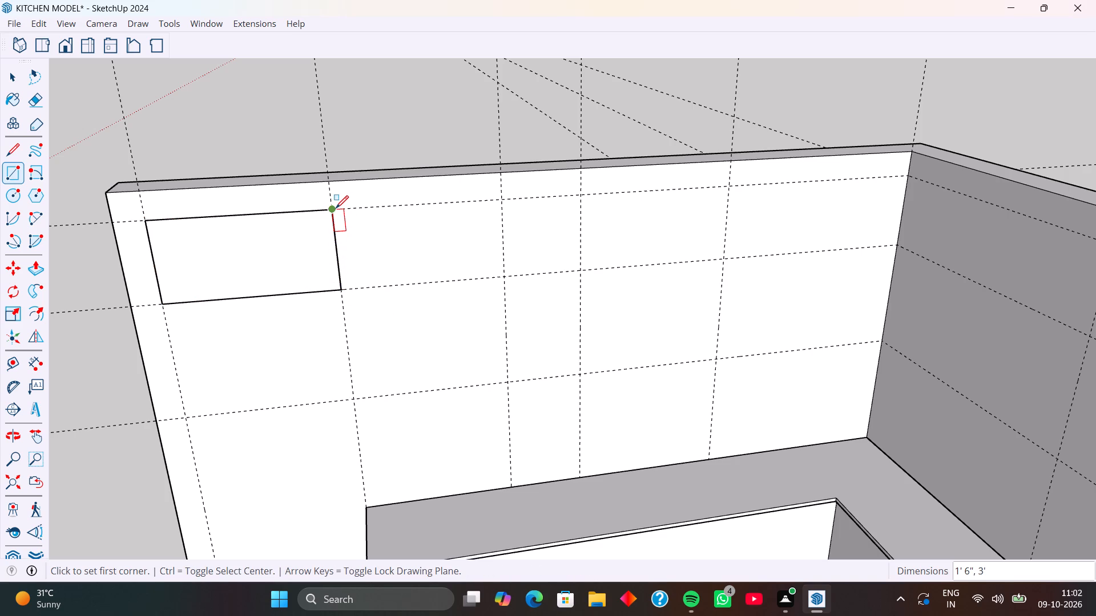
pyautogui.click(335, 208)
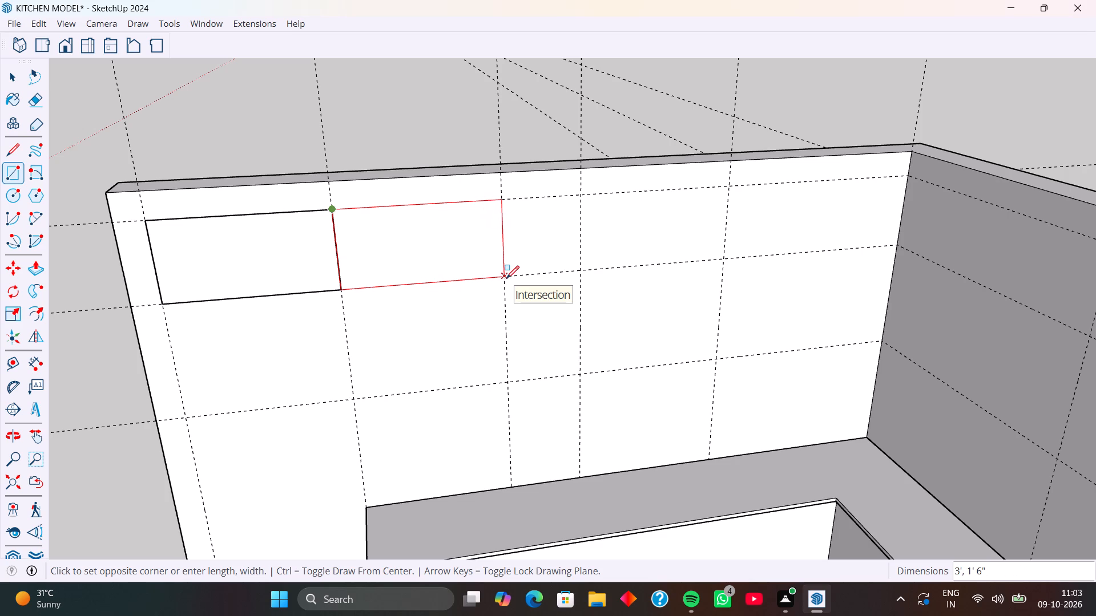
pyautogui.click(503, 278)
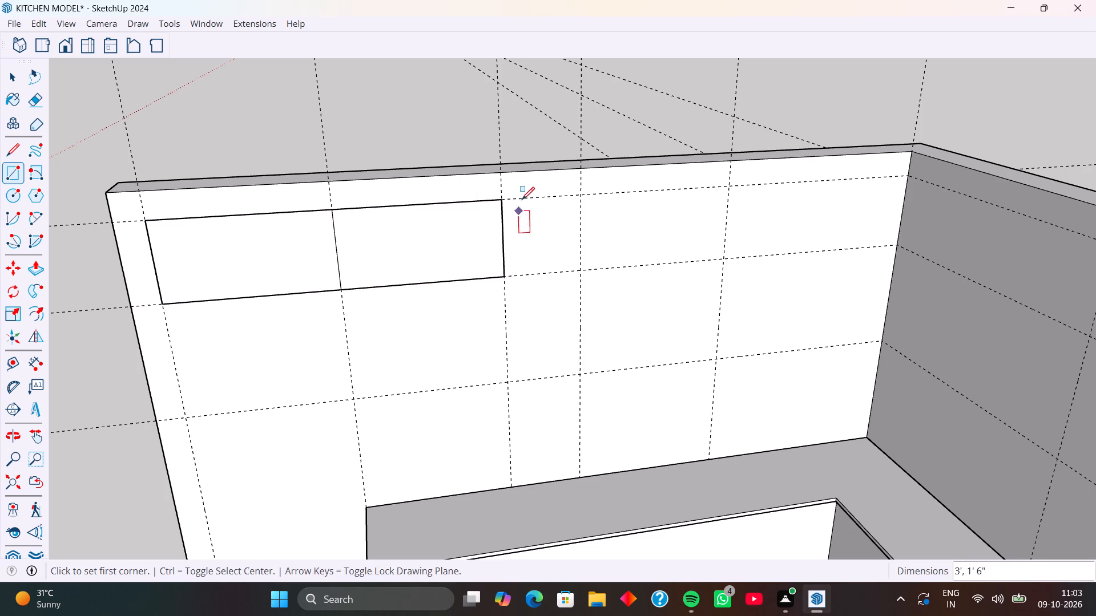
pyautogui.click(502, 199)
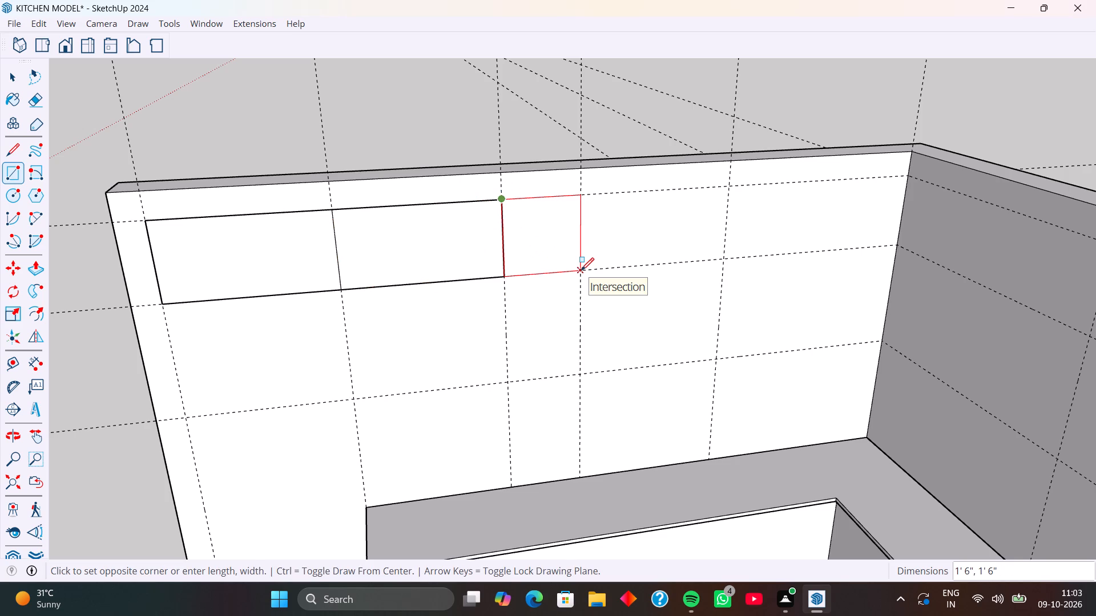
pyautogui.click(581, 270)
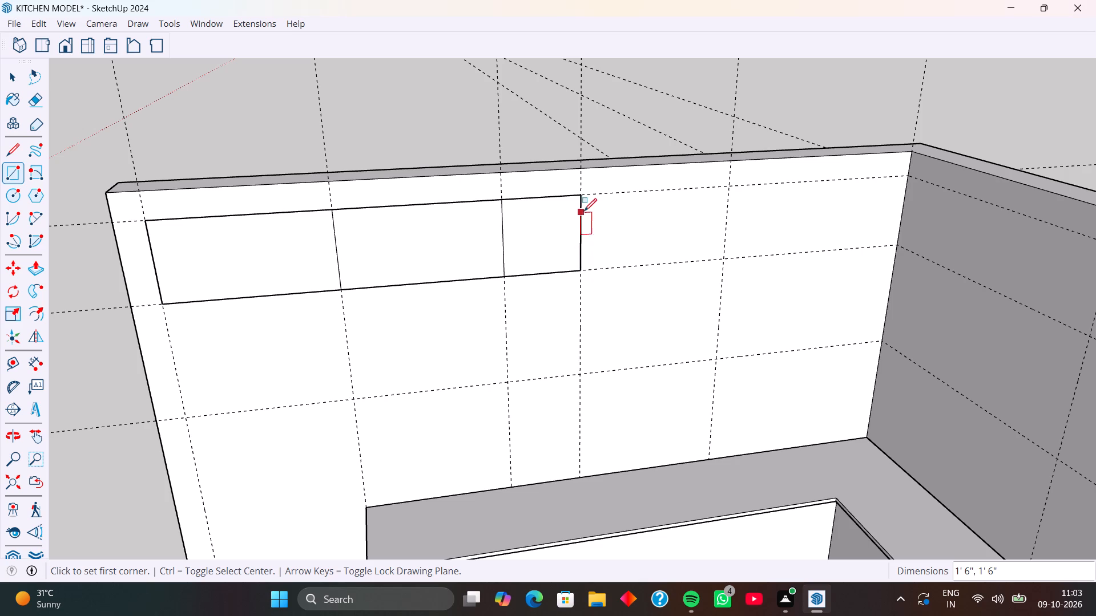
pyautogui.click(582, 191)
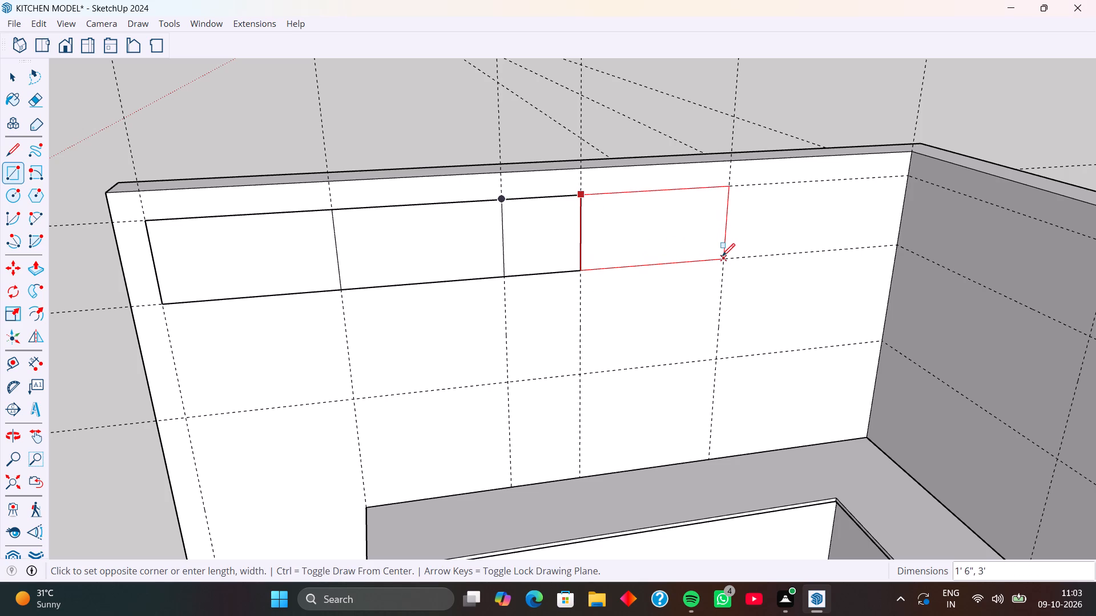
pyautogui.click(723, 258)
pyautogui.click(727, 189)
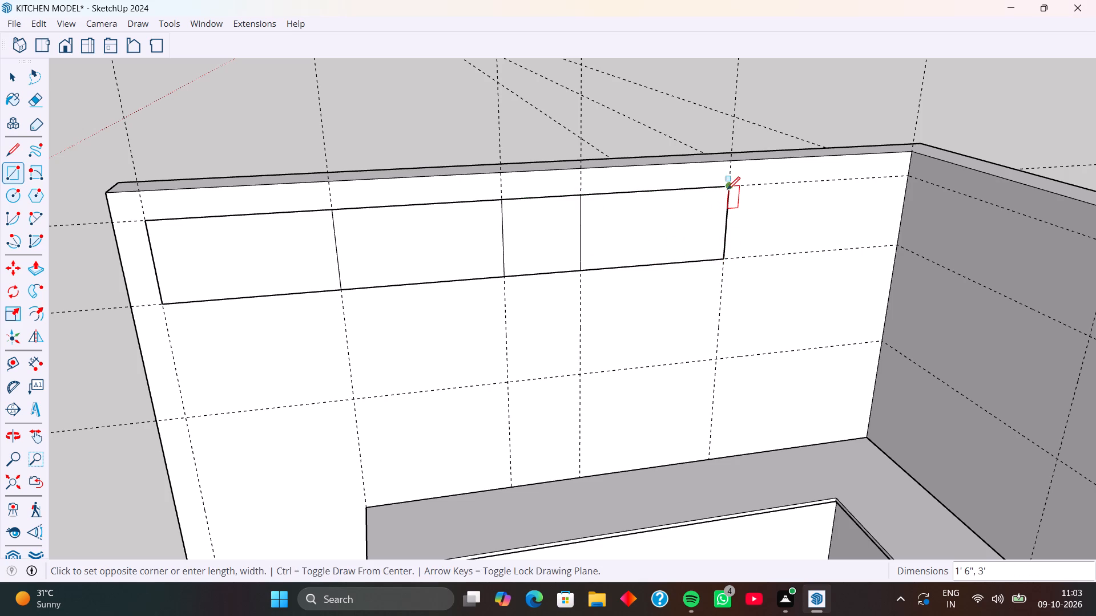
pyautogui.click(896, 246)
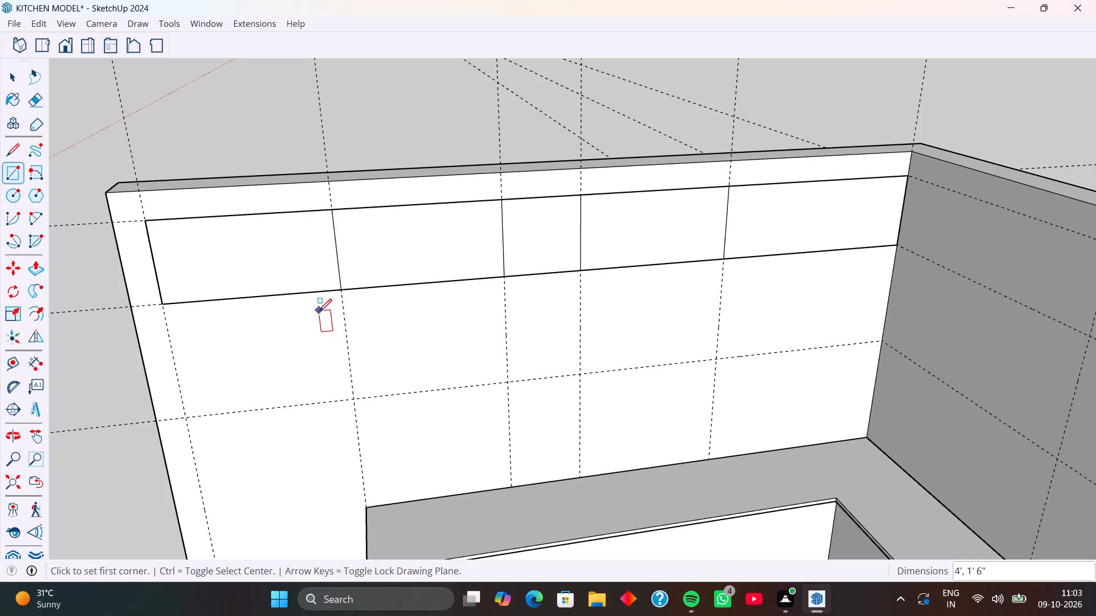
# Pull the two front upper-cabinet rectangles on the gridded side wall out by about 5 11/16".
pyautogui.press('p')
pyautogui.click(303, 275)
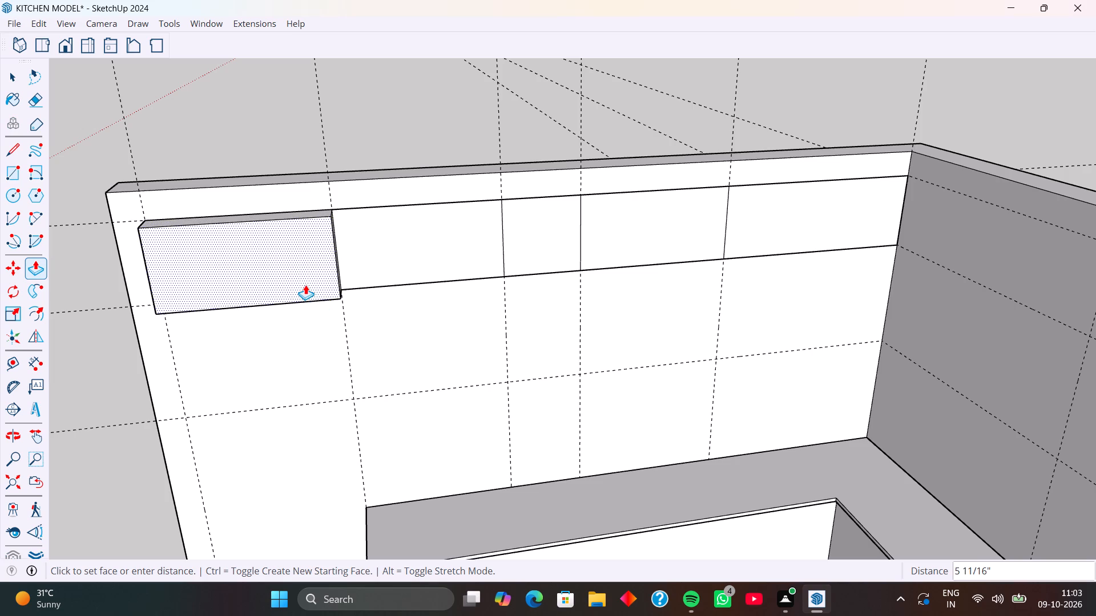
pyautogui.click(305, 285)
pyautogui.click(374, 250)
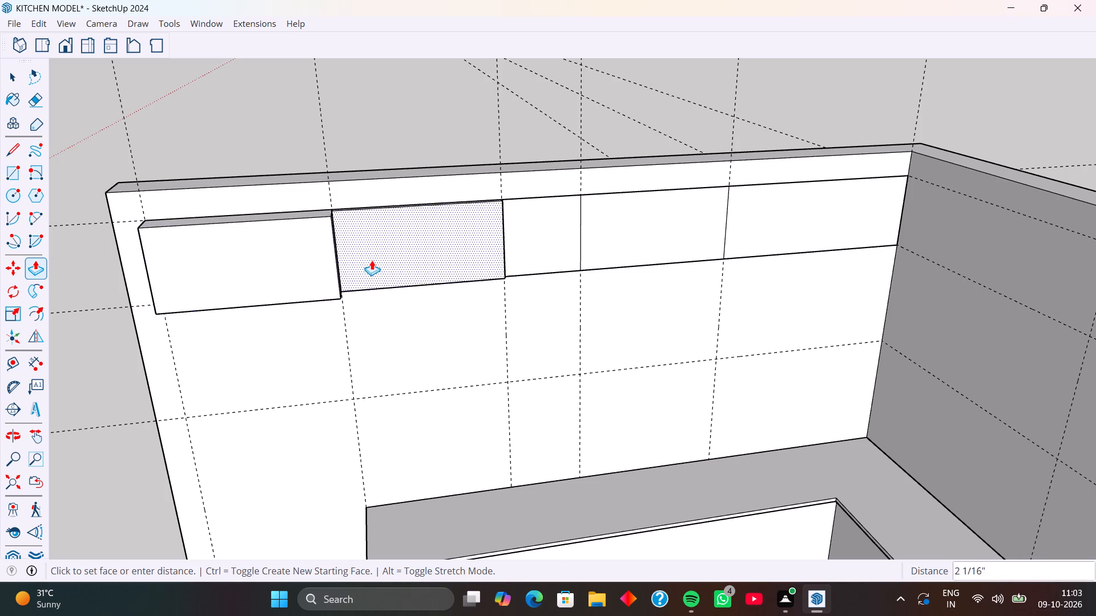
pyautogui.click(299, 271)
# Examine the seam between the two extruded upper cabinets from above and below.
pyautogui.scroll(10, 348, 259)
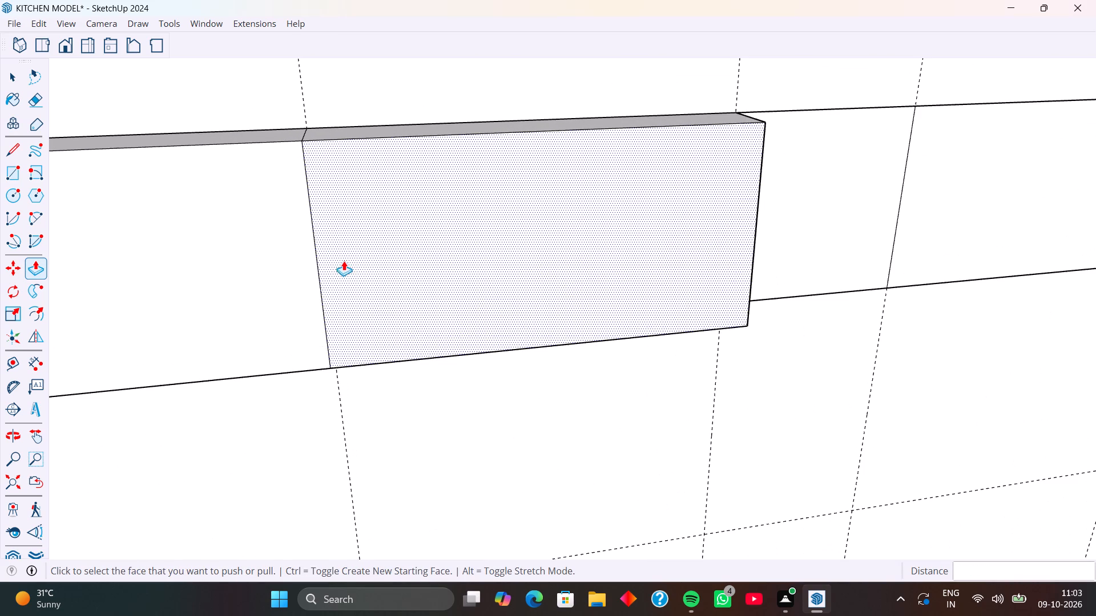
pyautogui.press('space')
pyautogui.click(315, 263)
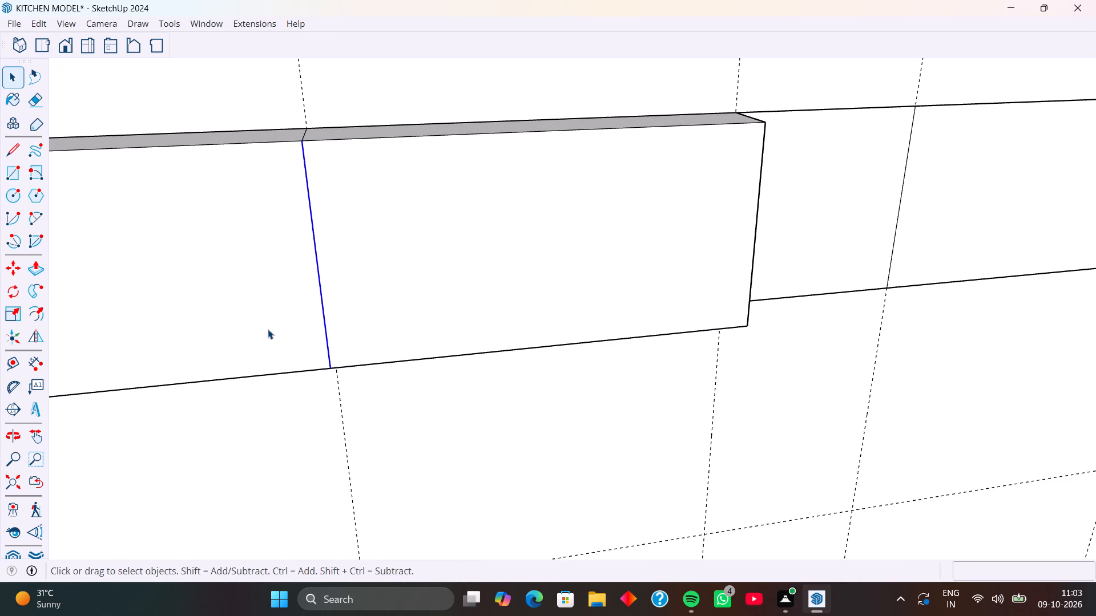
pyautogui.moveTo(295, 235); pyautogui.dragTo(341, 323, button='middle')
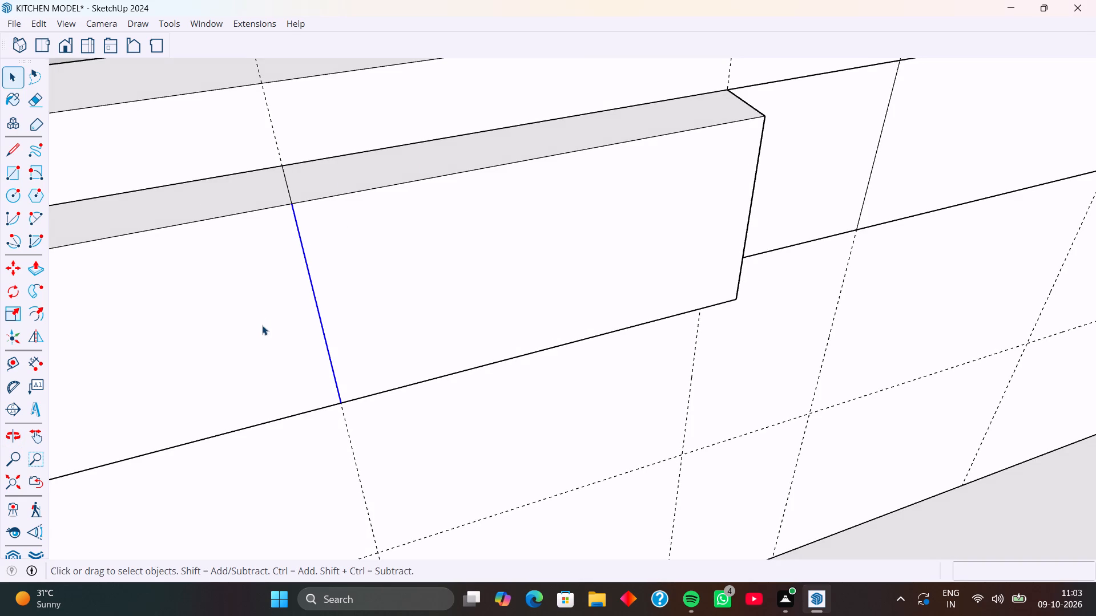
pyautogui.moveTo(282, 321); pyautogui.dragTo(278, 321, button='middle')
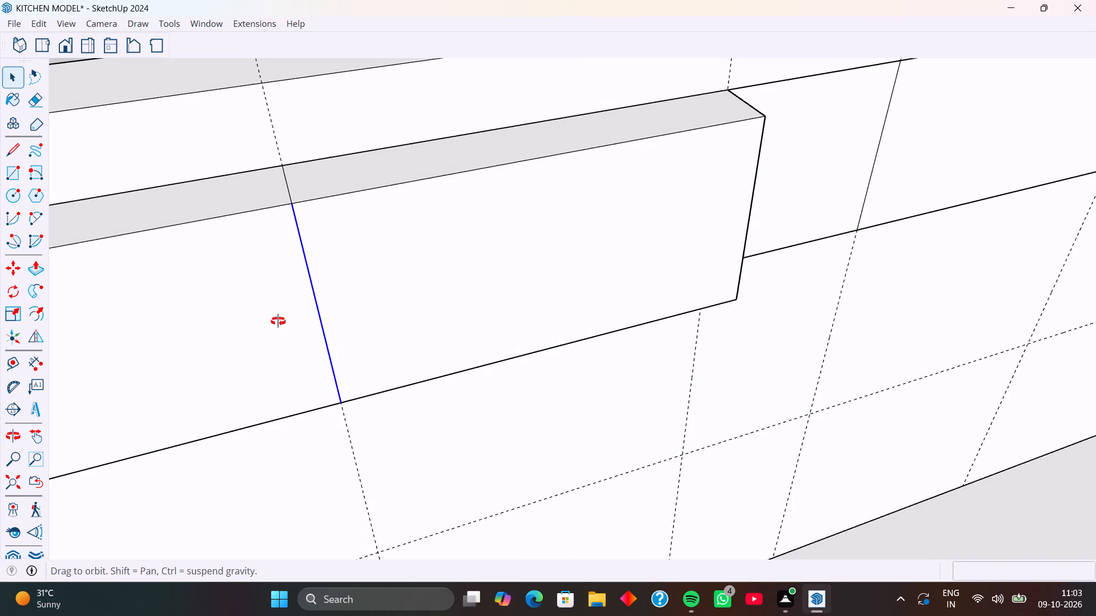
pyautogui.moveTo(278, 321); pyautogui.dragTo(239, 205, button='middle')
pyautogui.moveTo(309, 325); pyautogui.dragTo(307, 256, button='middle')
pyautogui.moveTo(352, 326); pyautogui.dragTo(353, 290, button='middle')
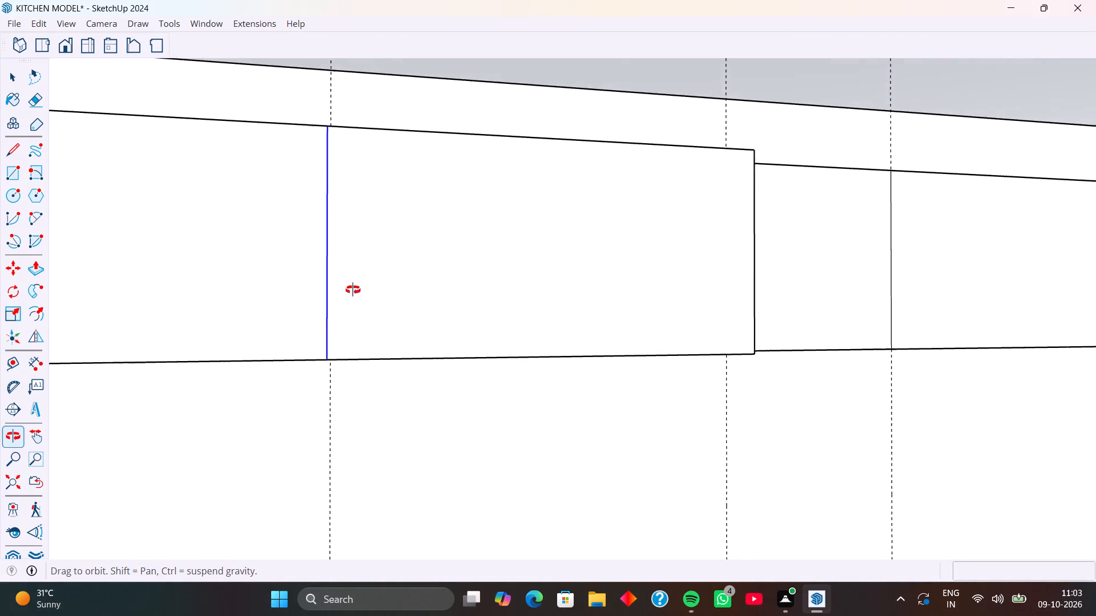
pyautogui.moveTo(353, 290); pyautogui.dragTo(351, 277, button='middle')
pyautogui.moveTo(343, 321); pyautogui.dragTo(331, 246, button='middle')
pyautogui.middleClick(331, 223)
pyautogui.moveTo(331, 226); pyautogui.dragTo(332, 240, button='middle')
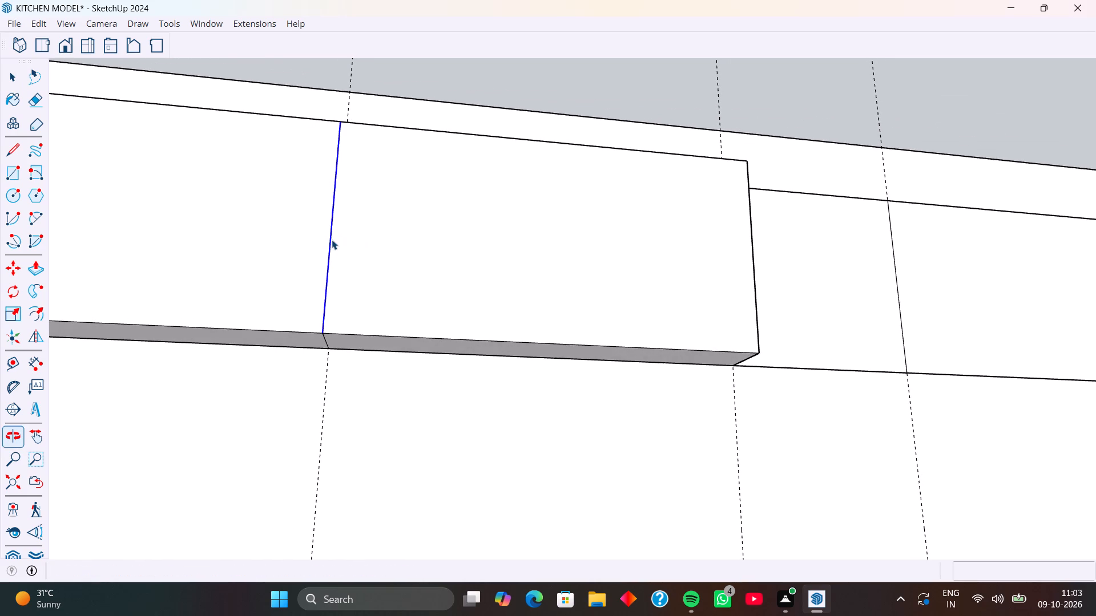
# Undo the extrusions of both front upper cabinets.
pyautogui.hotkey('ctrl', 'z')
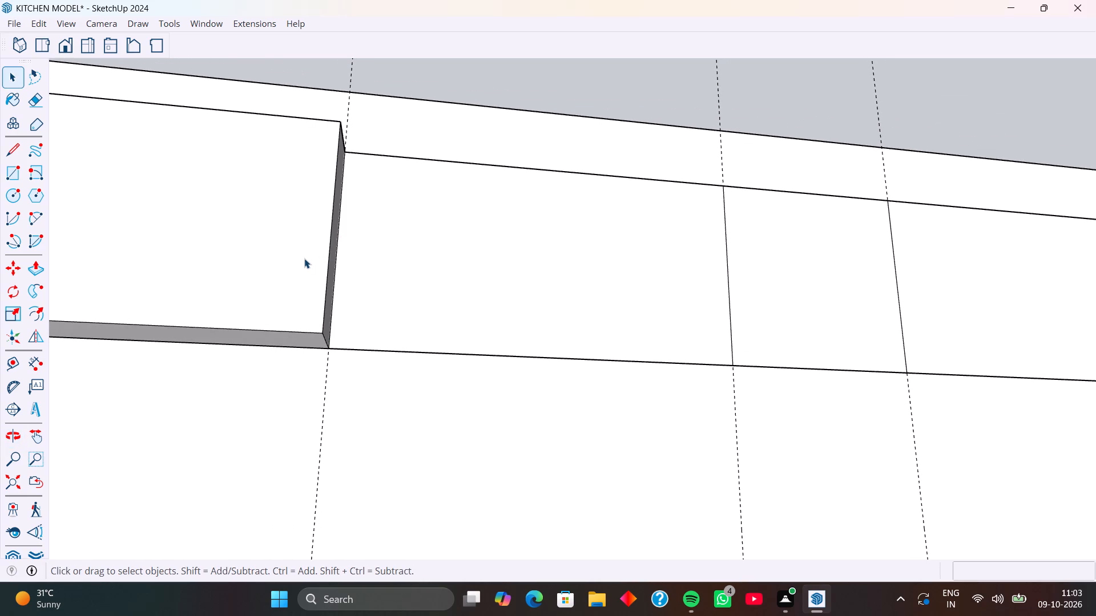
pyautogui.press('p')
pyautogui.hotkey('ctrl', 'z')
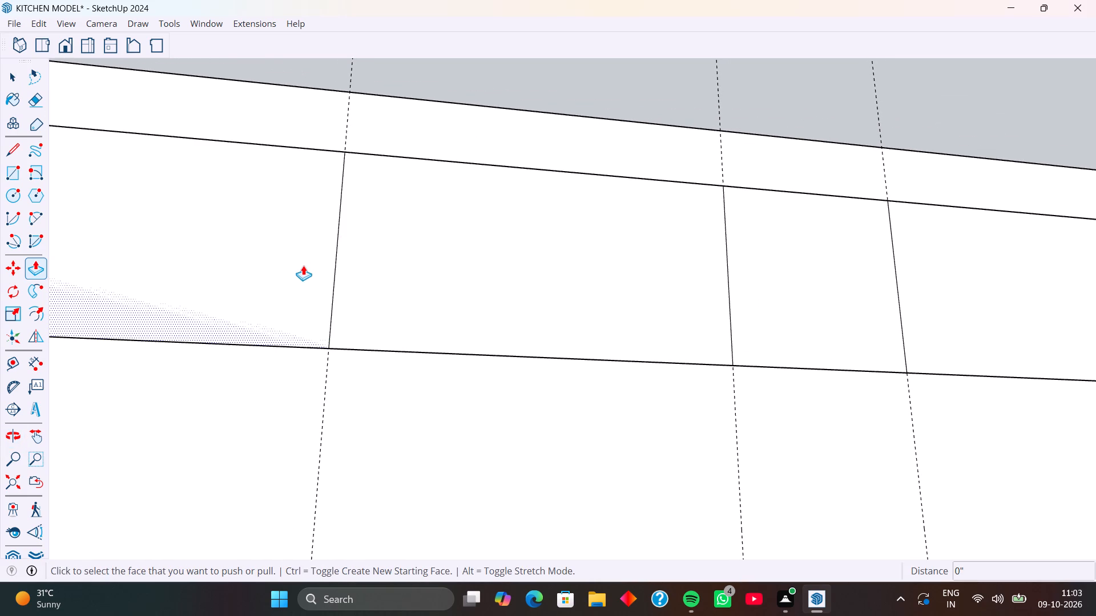
# Extrude the front upper-cabinet rectangle 1'1" out from the gridded side wall.
pyautogui.click(293, 278)
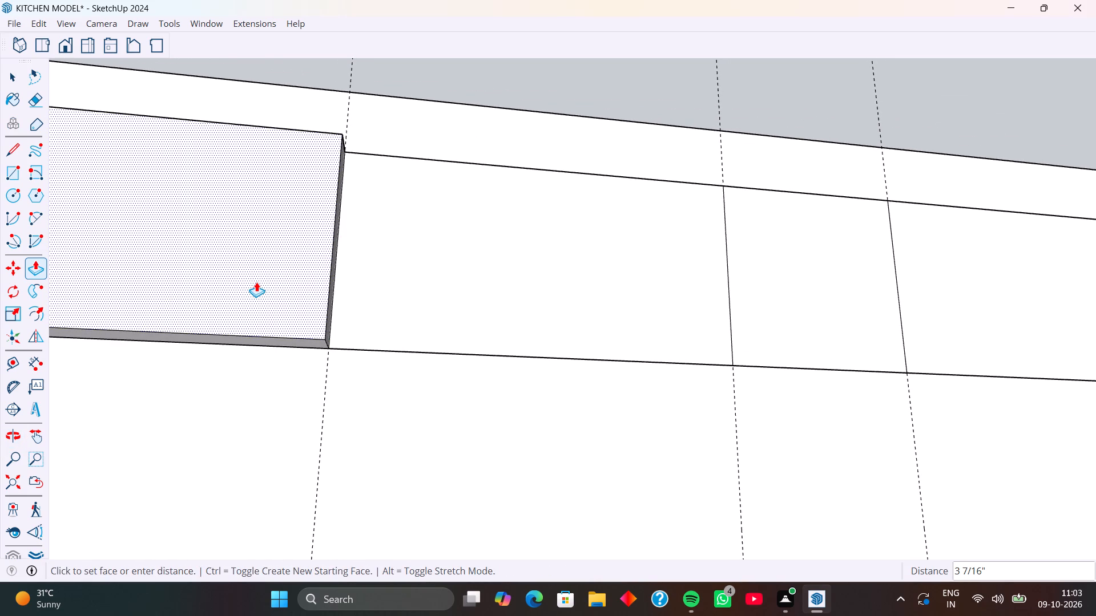
pyautogui.write("1'")
pyautogui.press('1')
pyautogui.press('Return')
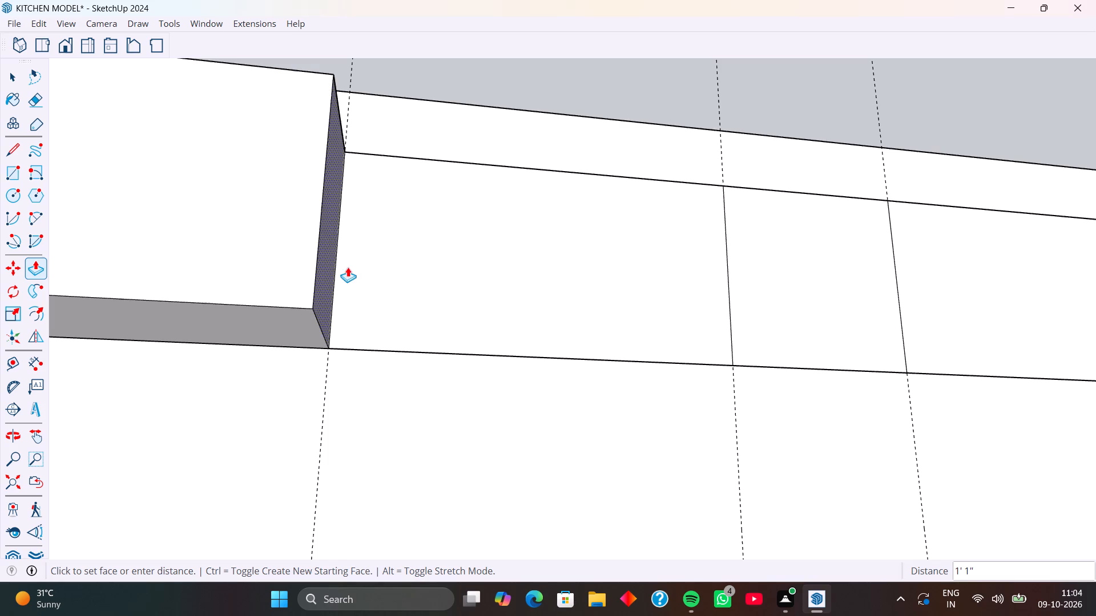
# Extrude the second upper-cabinet rectangle flush with the front cabinet's face, 1' 1" from the wall.
pyautogui.scroll(-4, 430, 265)
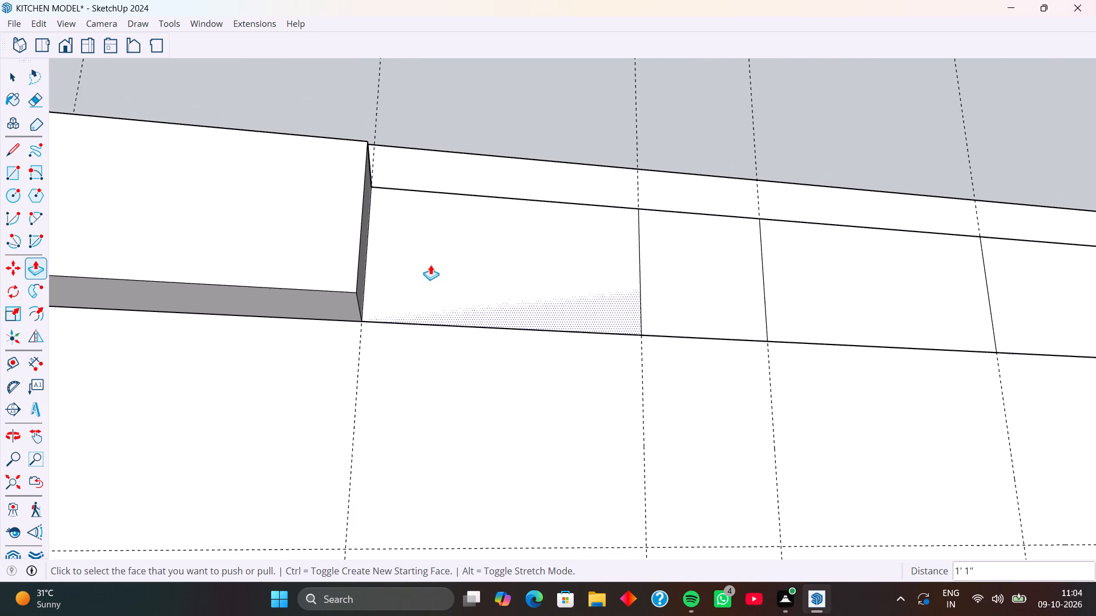
pyautogui.moveTo(430, 265); pyautogui.dragTo(422, 331, button='middle')
pyautogui.moveTo(432, 232); pyautogui.dragTo(424, 274, button='middle')
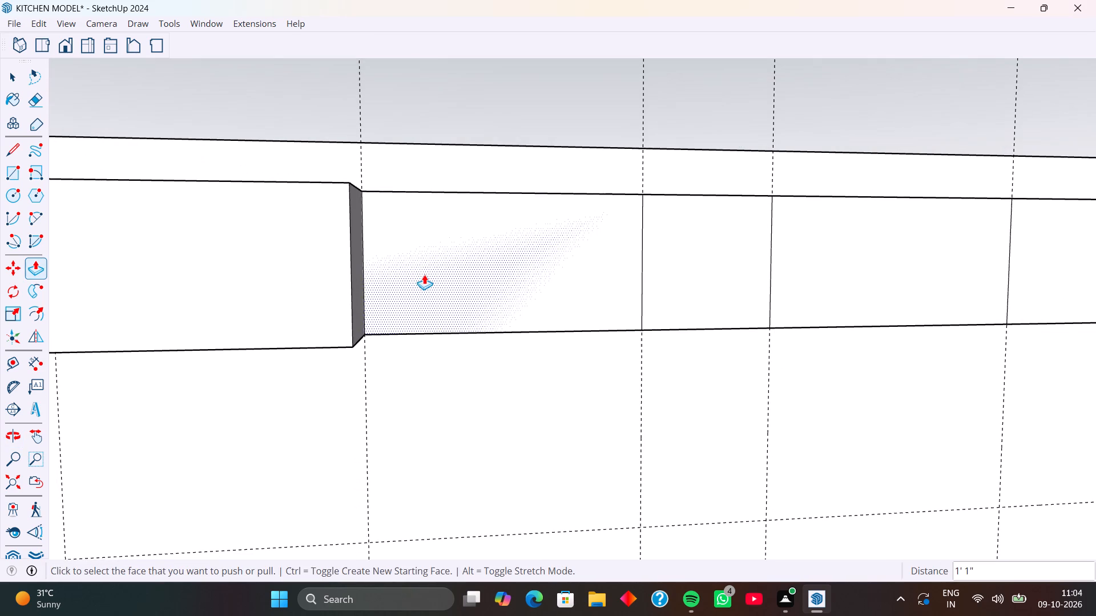
pyautogui.click(424, 271)
pyautogui.scroll(-7, 433, 234)
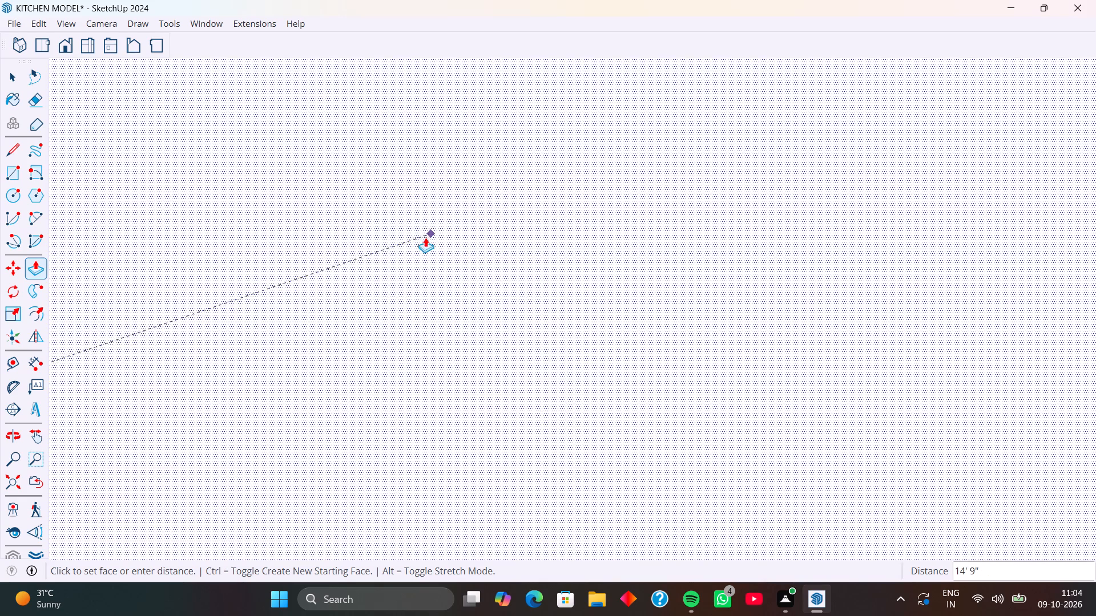
pyautogui.scroll(-5, 422, 240)
pyautogui.scroll(-20, 308, 265)
pyautogui.scroll(-4, 308, 265)
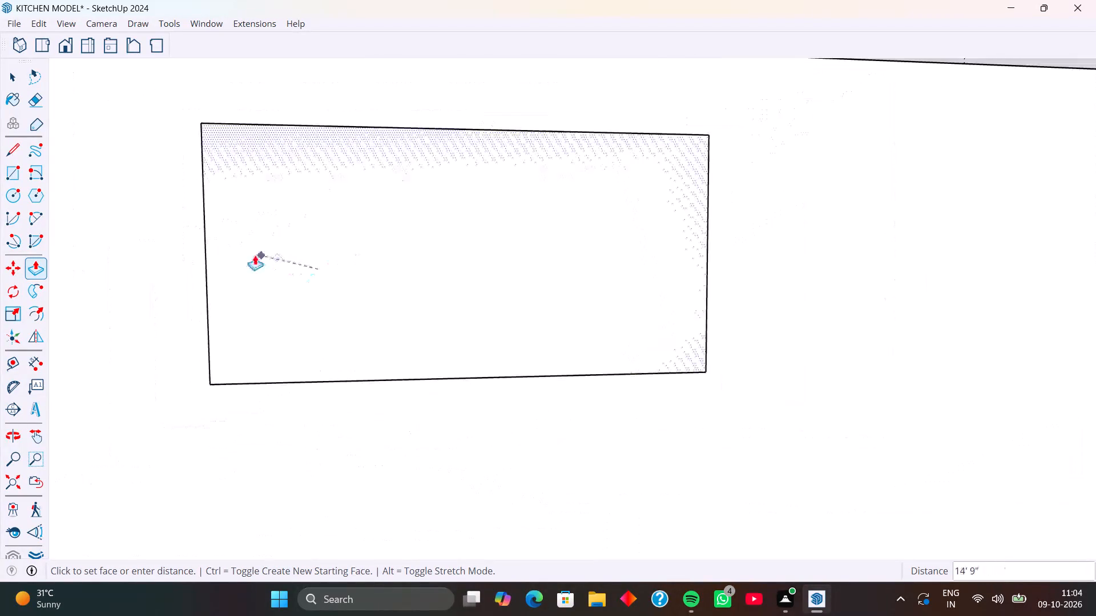
pyautogui.scroll(-10, 260, 254)
pyautogui.moveTo(448, 218); pyautogui.dragTo(451, 318, button='middle')
pyautogui.moveTo(283, 66); pyautogui.dragTo(298, 135, button='middle')
pyautogui.scroll(1, 287, 90)
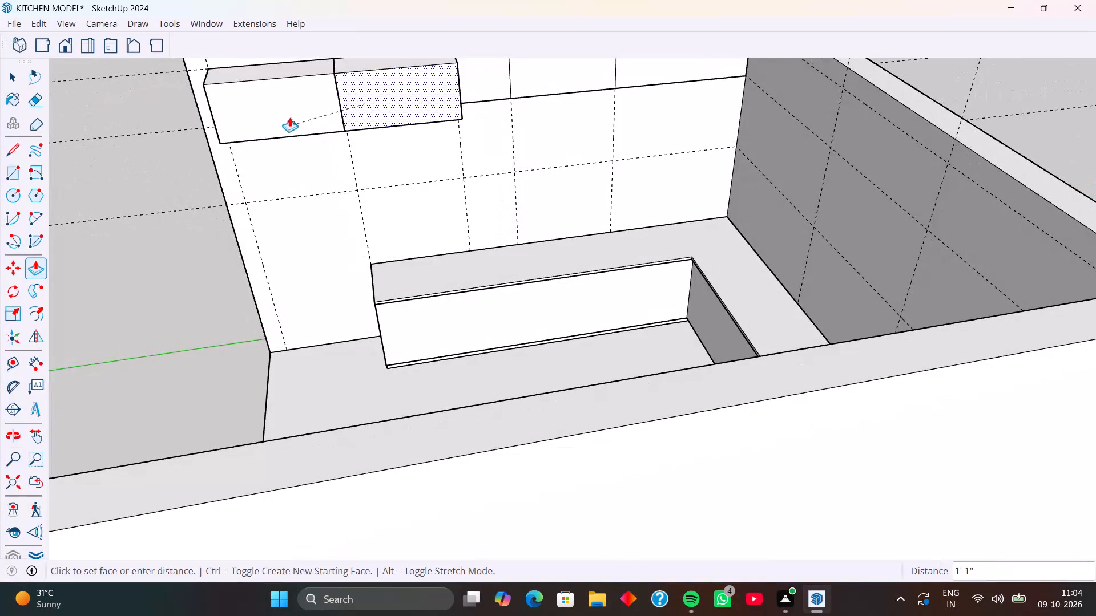
pyautogui.click(287, 111)
# Extrude the remaining three upper-cabinet rectangles on the gridded side wall 1' 1", flush with the first two cabinets.
pyautogui.keyDown('shift'); pyautogui.moveTo(287, 111); pyautogui.dragTo(223, 243, button='middle'); pyautogui.keyUp('shift')
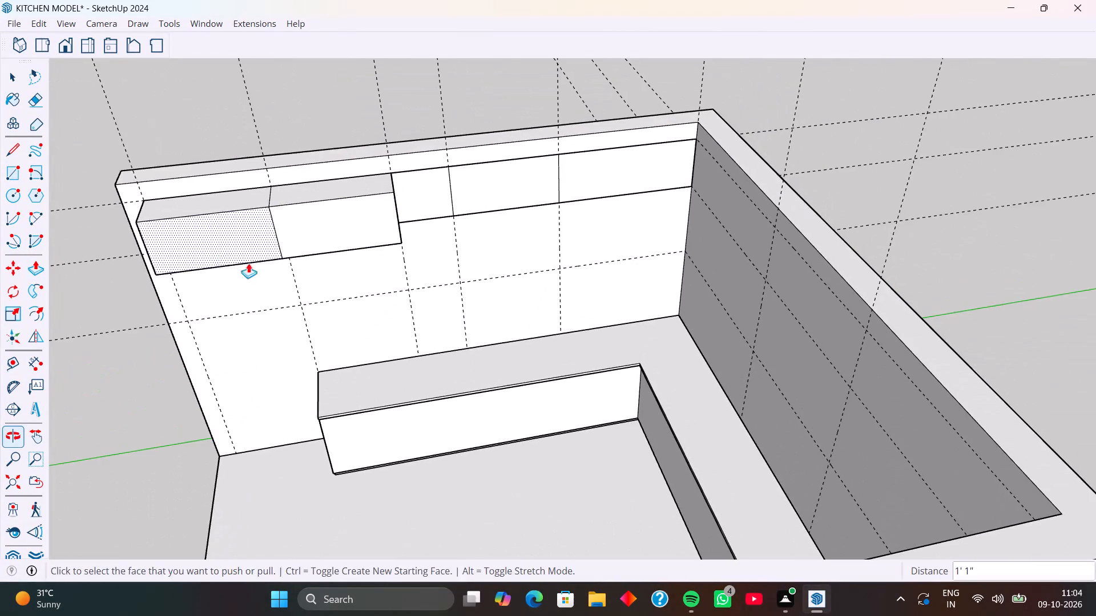
pyautogui.moveTo(305, 257); pyautogui.dragTo(253, 225, button='middle')
pyautogui.click(429, 182)
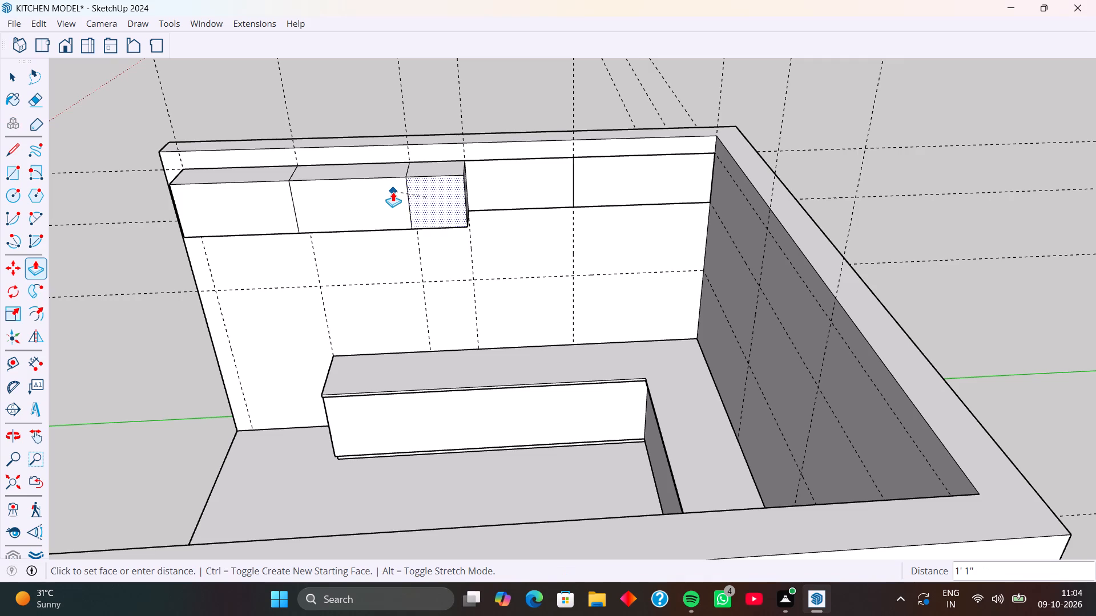
pyautogui.click(393, 192)
pyautogui.click(495, 176)
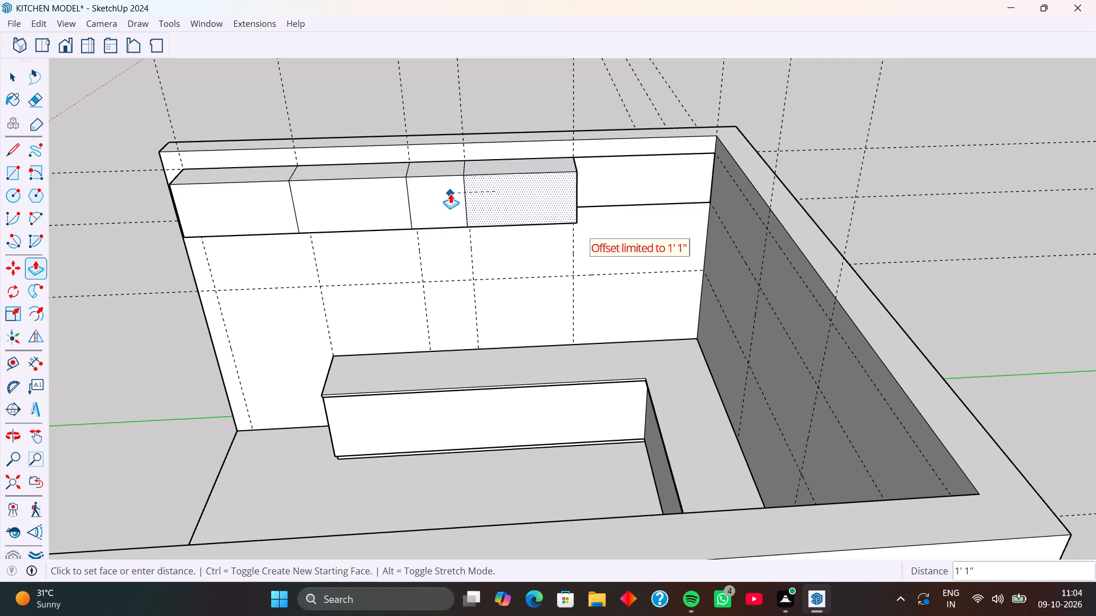
pyautogui.click(450, 193)
pyautogui.click(613, 178)
pyautogui.click(557, 196)
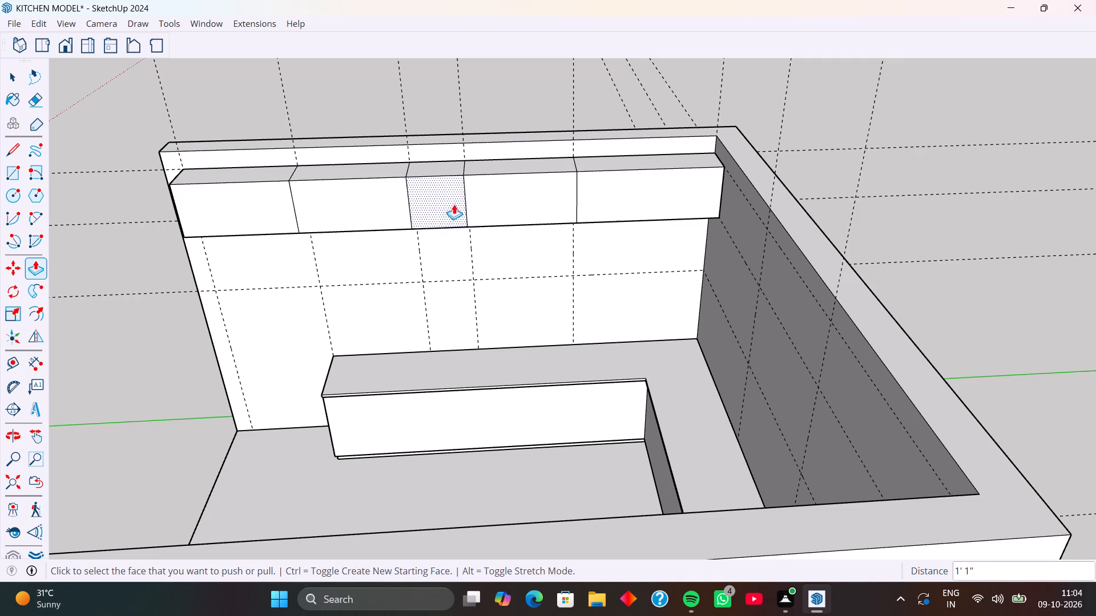
# Copy the four vertical joint lines on the upper-cabinet fronts 3 mm along the row, away from the adjoining wall.
pyautogui.moveTo(305, 223); pyautogui.dragTo(362, 209, button='middle')
pyautogui.scroll(5, 283, 230)
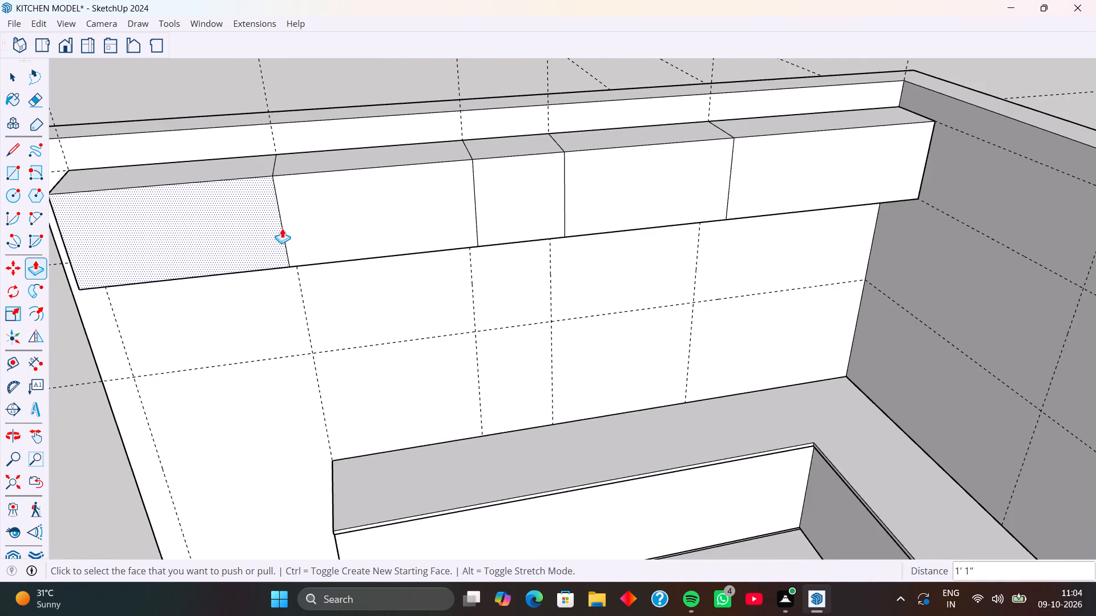
pyautogui.scroll(2, 282, 228)
pyautogui.press('space')
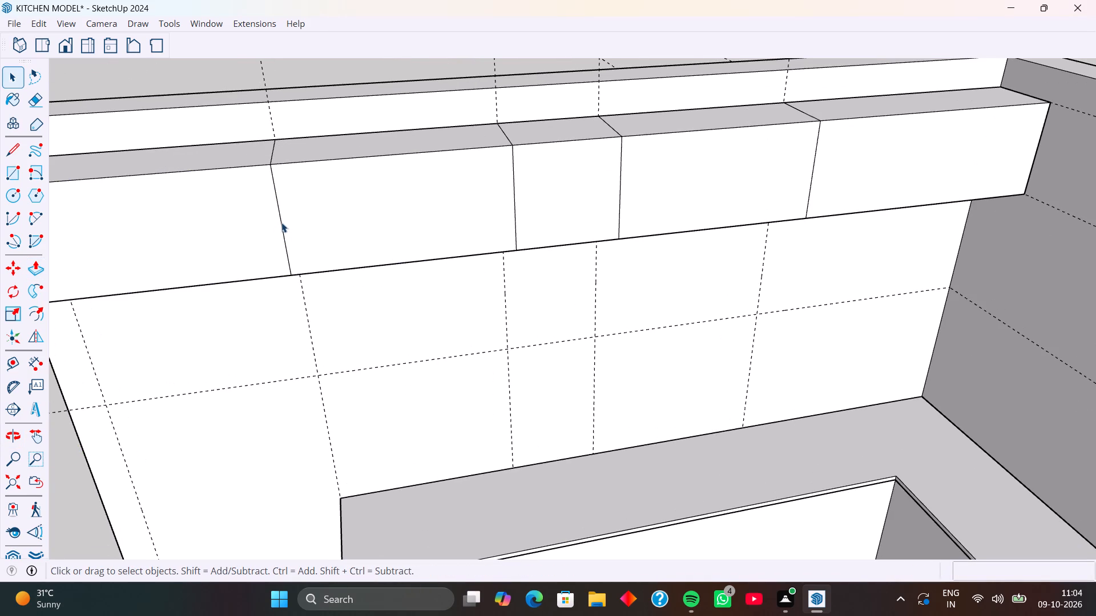
pyautogui.click(281, 222)
pyautogui.moveTo(340, 236); pyautogui.dragTo(341, 197, button='middle')
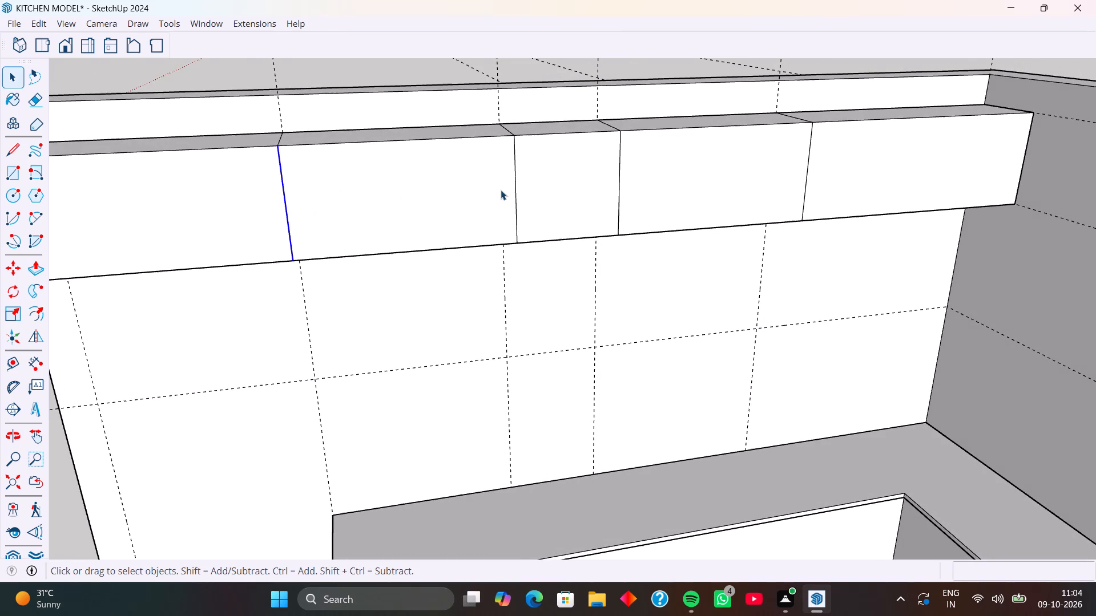
pyautogui.keyDown('shift'); pyautogui.click(516, 191); pyautogui.keyUp('shift')
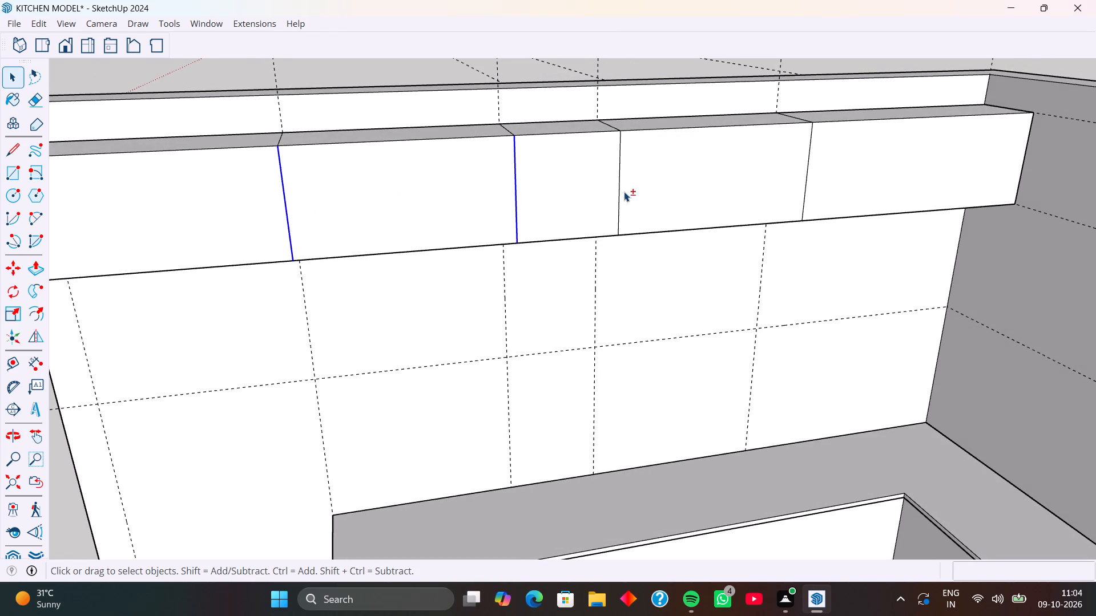
pyautogui.keyDown('shift'); pyautogui.click(620, 193); pyautogui.keyUp('shift')
pyautogui.keyDown('shift'); pyautogui.click(808, 179); pyautogui.keyUp('shift')
pyautogui.press('m')
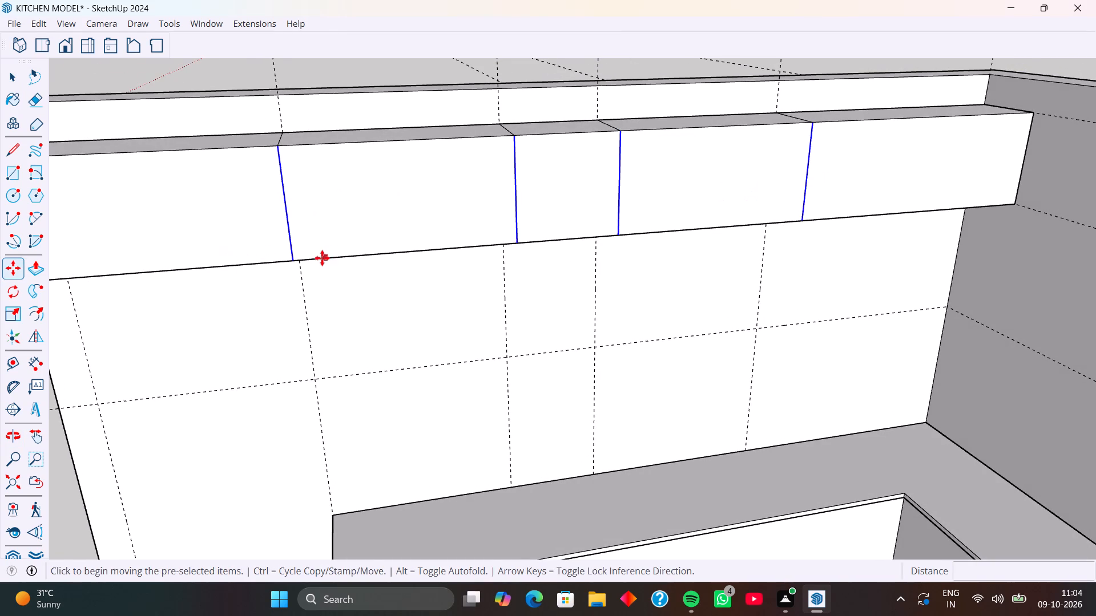
pyautogui.click(293, 260)
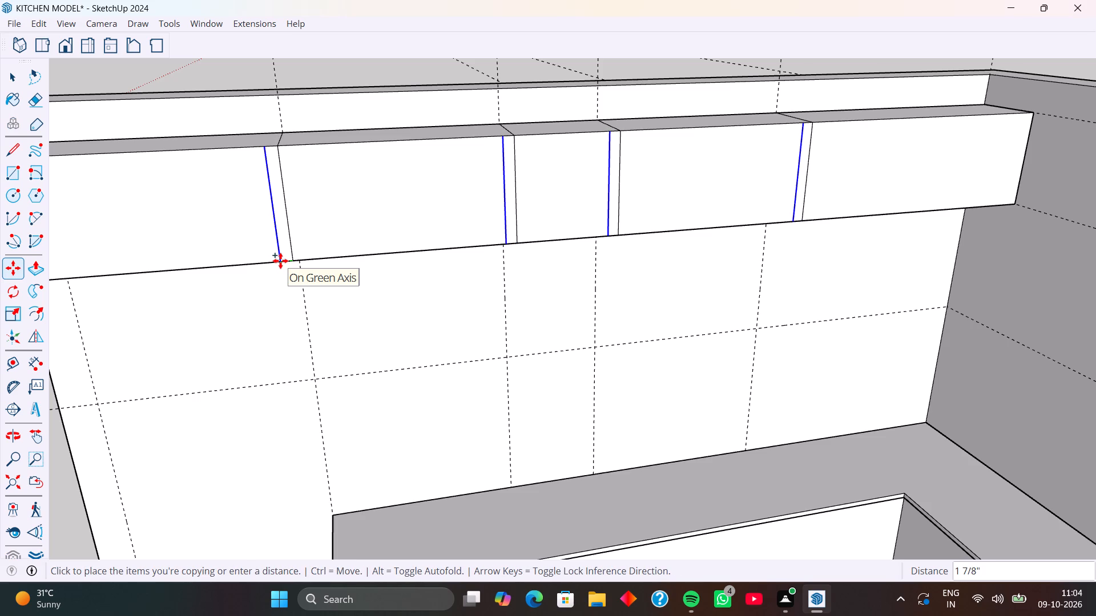
pyautogui.write('3mm')
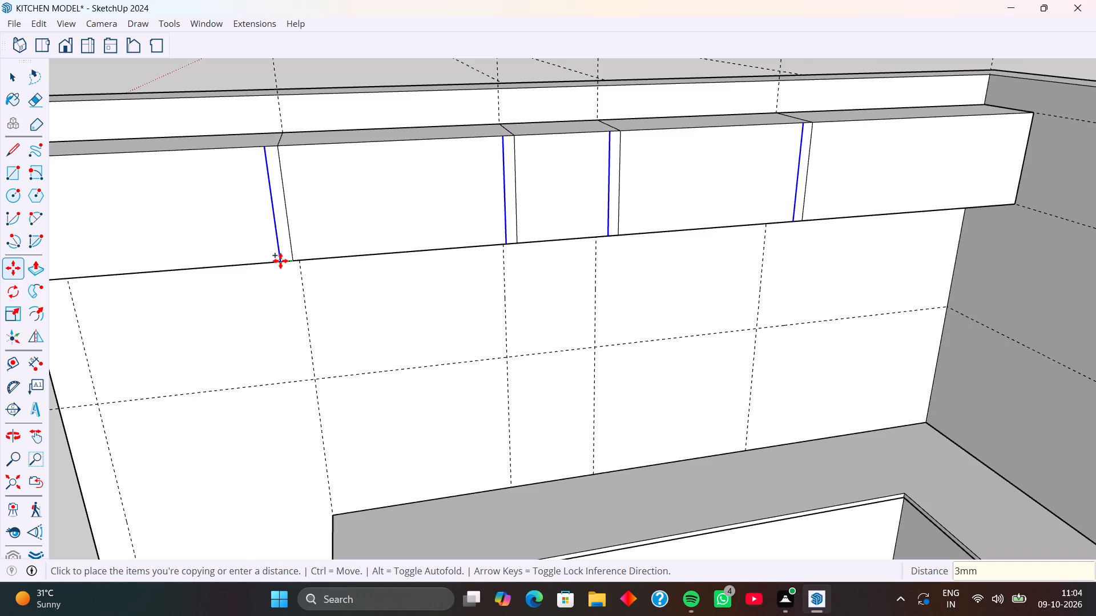
pyautogui.press('Return')
# Copy the four offset lines 6 mm back toward the adjoining wall, across the original joint lines.
pyautogui.scroll(9, 291, 262)
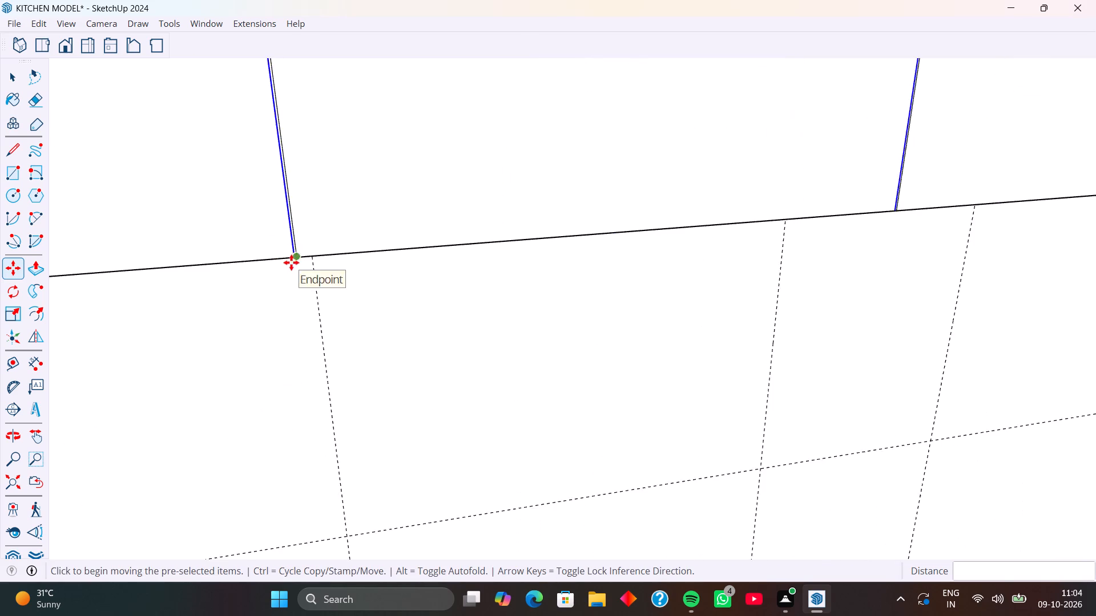
pyautogui.scroll(13, 291, 262)
pyautogui.click(307, 211)
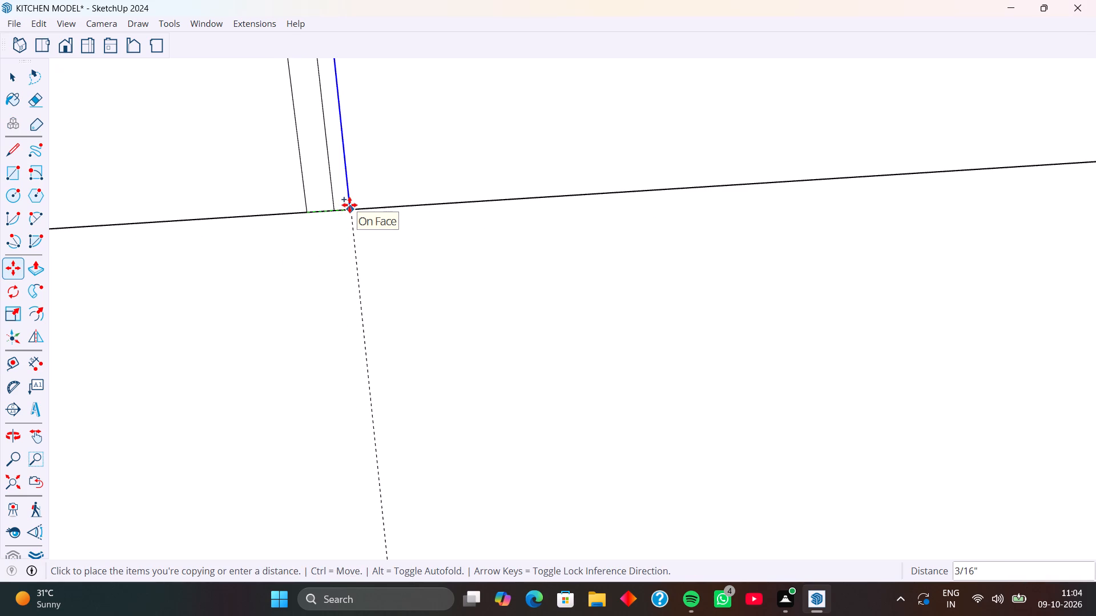
pyautogui.write('6mm')
pyautogui.press('Return')
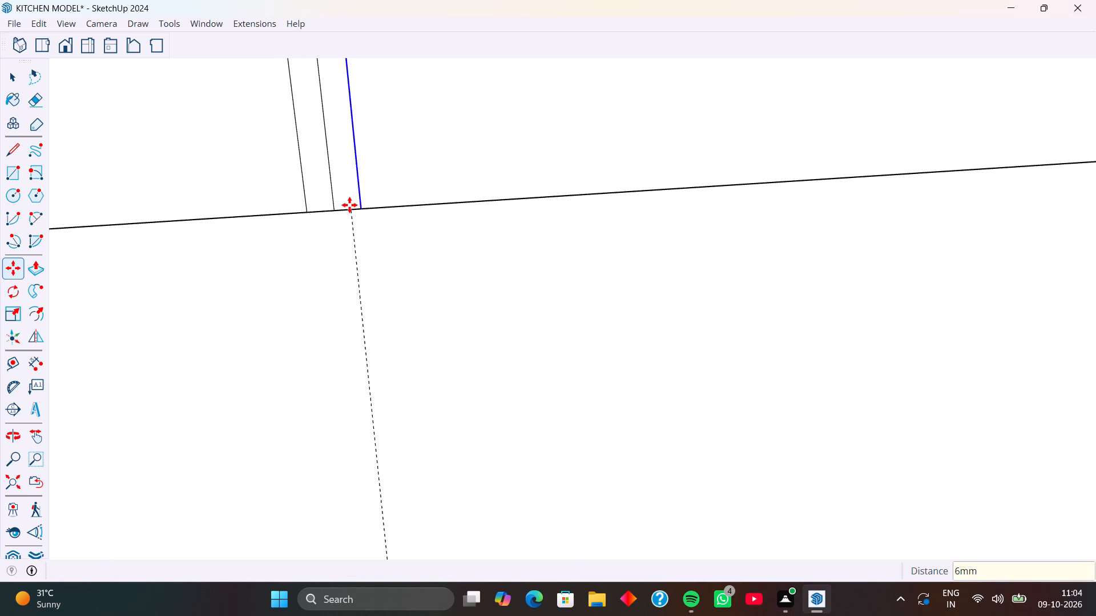
# Erase the original middle line between the two offset lines at the first cabinet joint.
pyautogui.press('r')
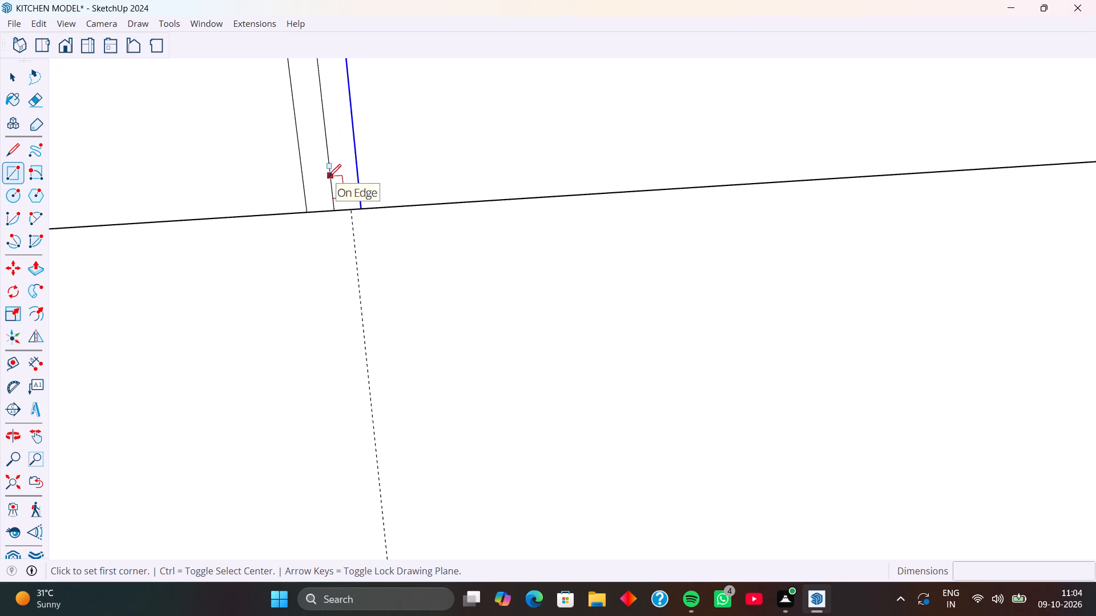
pyautogui.press('e')
pyautogui.moveTo(321, 167); pyautogui.dragTo(348, 163)
# Erase the seam line across the top of the upper cabinets at the first joint.
pyautogui.scroll(-8, 310, 162)
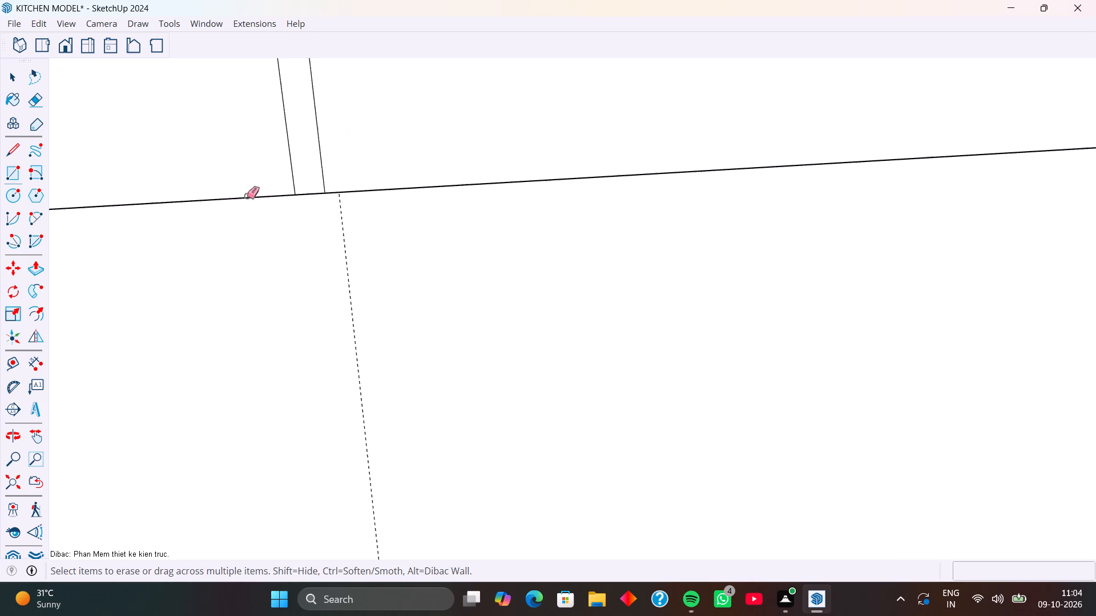
pyautogui.scroll(-16, 247, 196)
pyautogui.moveTo(304, 90); pyautogui.dragTo(313, 248, button='middle')
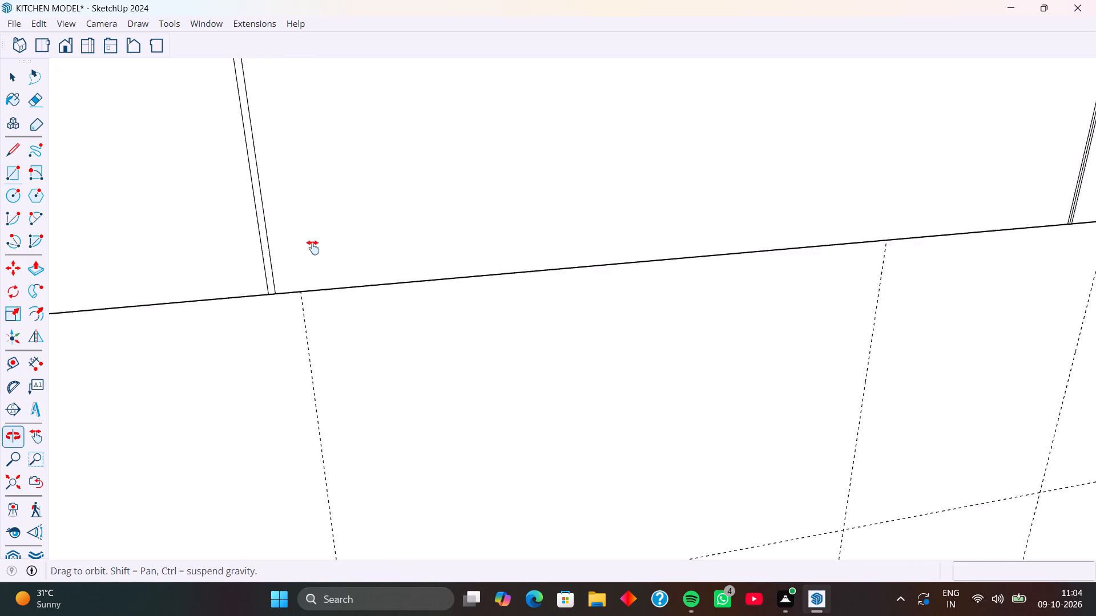
pyautogui.moveTo(313, 248); pyautogui.dragTo(337, 379, button='middle')
pyautogui.moveTo(310, 166); pyautogui.dragTo(312, 283, button='middle')
pyautogui.scroll(-6, 286, 215)
pyautogui.moveTo(188, 116); pyautogui.dragTo(219, 111)
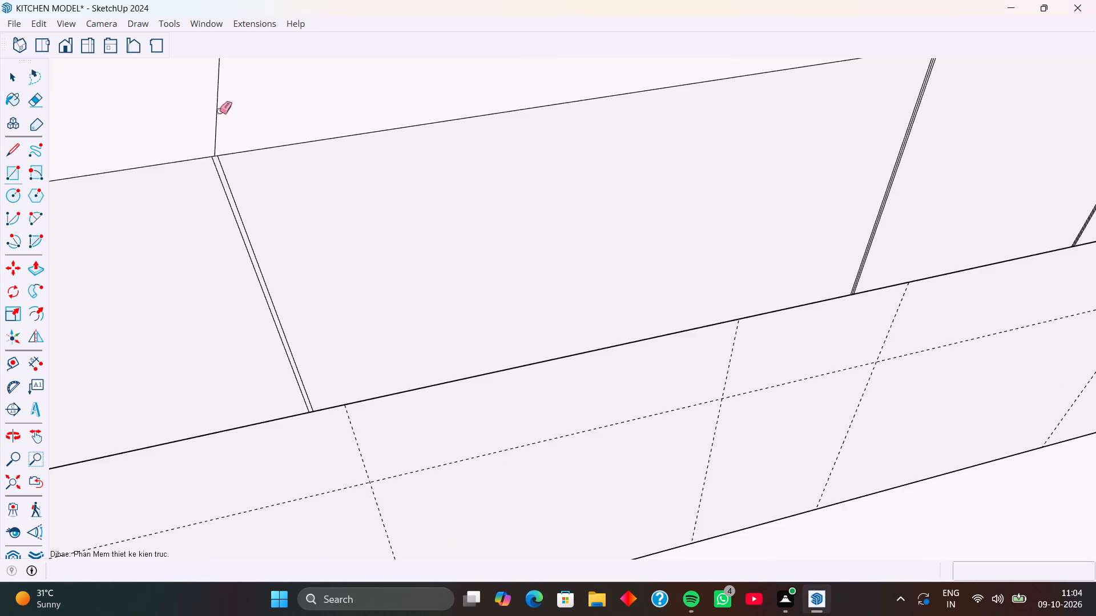
pyautogui.moveTo(193, 115); pyautogui.dragTo(235, 109)
# Erase the seam lines across the underside of the upper cabinets at the first three joints.
pyautogui.scroll(-5, 261, 220)
pyautogui.moveTo(291, 299); pyautogui.dragTo(269, 128, button='middle')
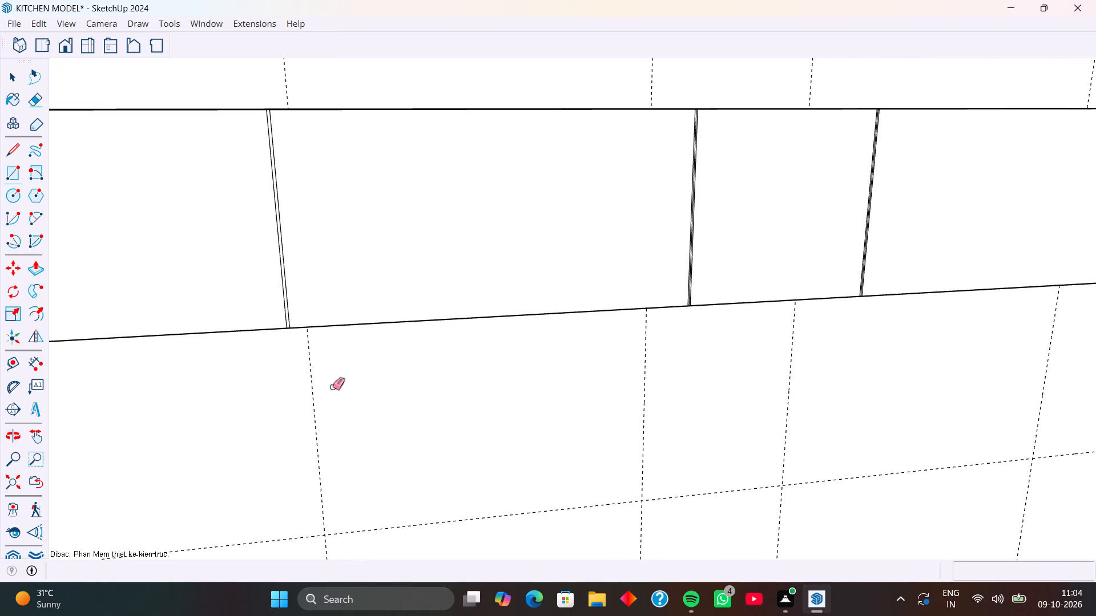
pyautogui.moveTo(323, 391); pyautogui.dragTo(329, 207, button='middle')
pyautogui.scroll(4, 276, 291)
pyautogui.moveTo(277, 279); pyautogui.dragTo(313, 273)
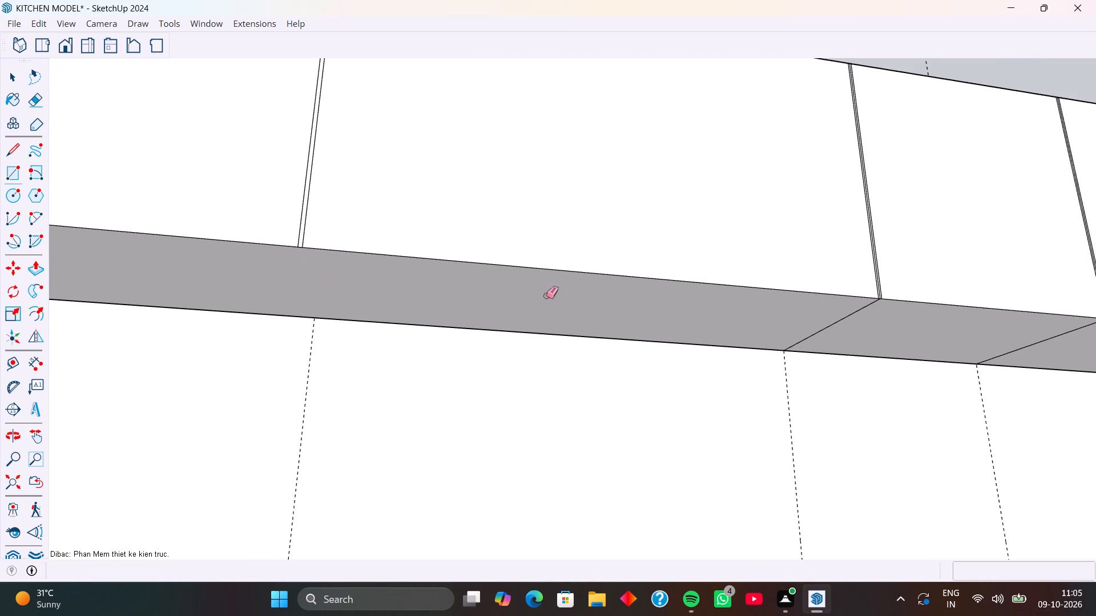
pyautogui.moveTo(876, 321); pyautogui.dragTo(828, 323)
pyautogui.scroll(-5, 651, 247)
pyautogui.moveTo(726, 233); pyautogui.dragTo(619, 271, button='middle')
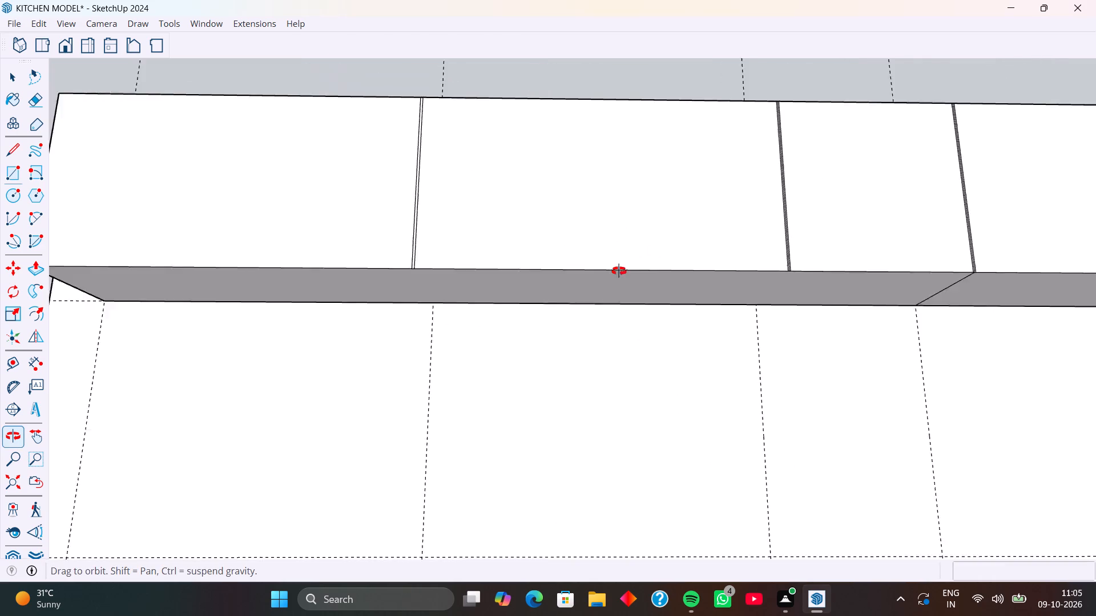
pyautogui.moveTo(619, 271); pyautogui.dragTo(593, 295, button='middle')
pyautogui.moveTo(902, 275); pyautogui.dragTo(823, 208, button='middle')
pyautogui.moveTo(1009, 221); pyautogui.dragTo(962, 235)
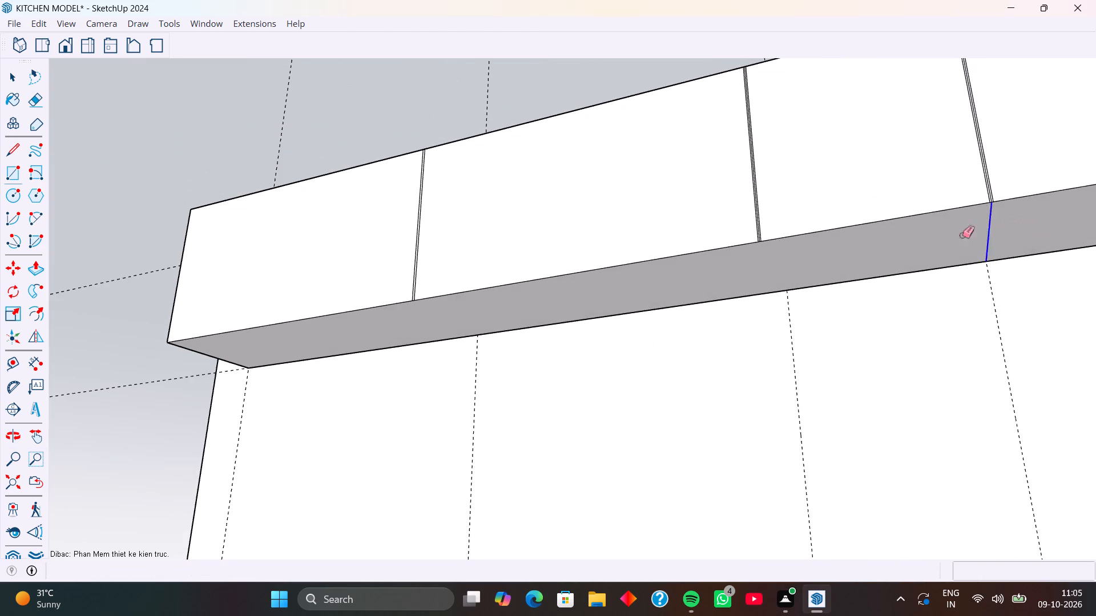
pyautogui.moveTo(962, 235); pyautogui.dragTo(945, 240)
# Erase the original middle lines between the offset lines at the second and third cabinet joints.
pyautogui.scroll(17, 767, 217)
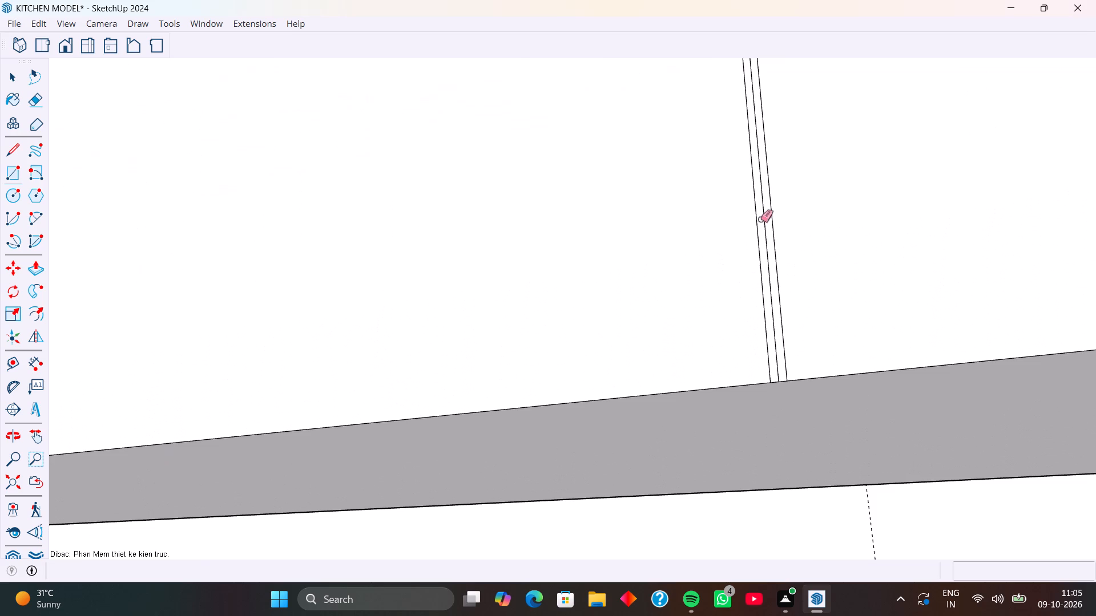
pyautogui.click(761, 220)
pyautogui.scroll(-16, 563, 260)
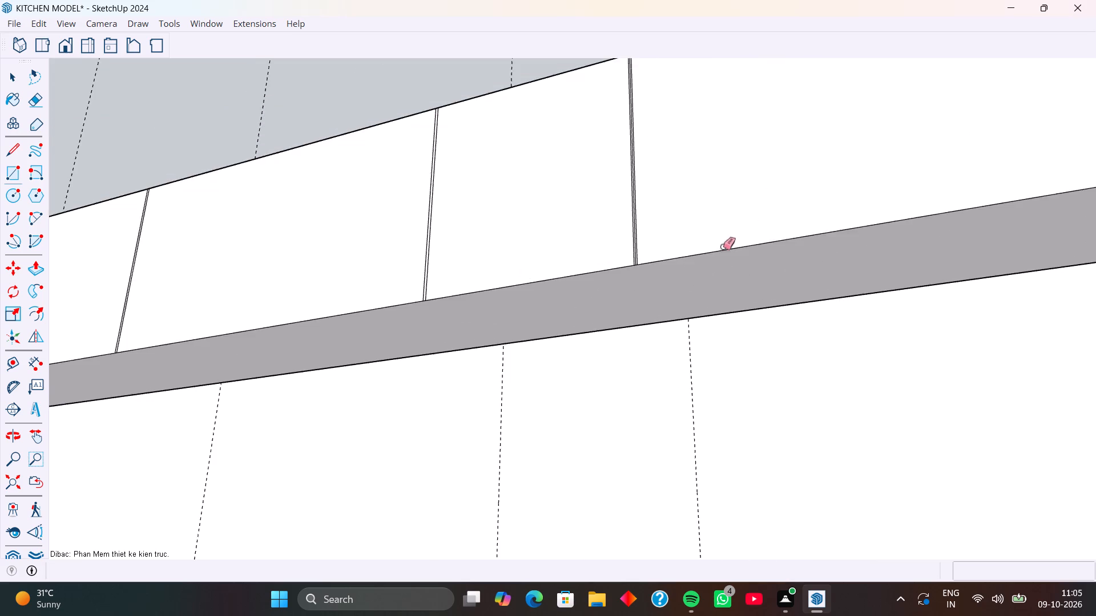
pyautogui.scroll(19, 707, 208)
pyautogui.click(599, 238)
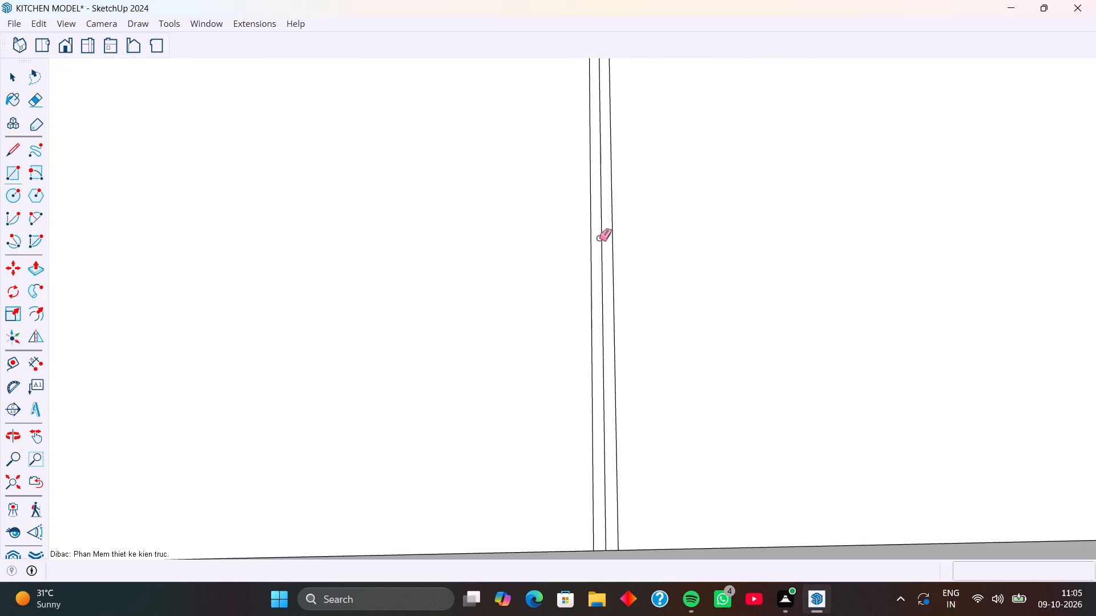
# Erase the underside seam and the original middle front line at the fourth cabinet joint.
pyautogui.scroll(-20, 535, 258)
pyautogui.scroll(-2, 535, 258)
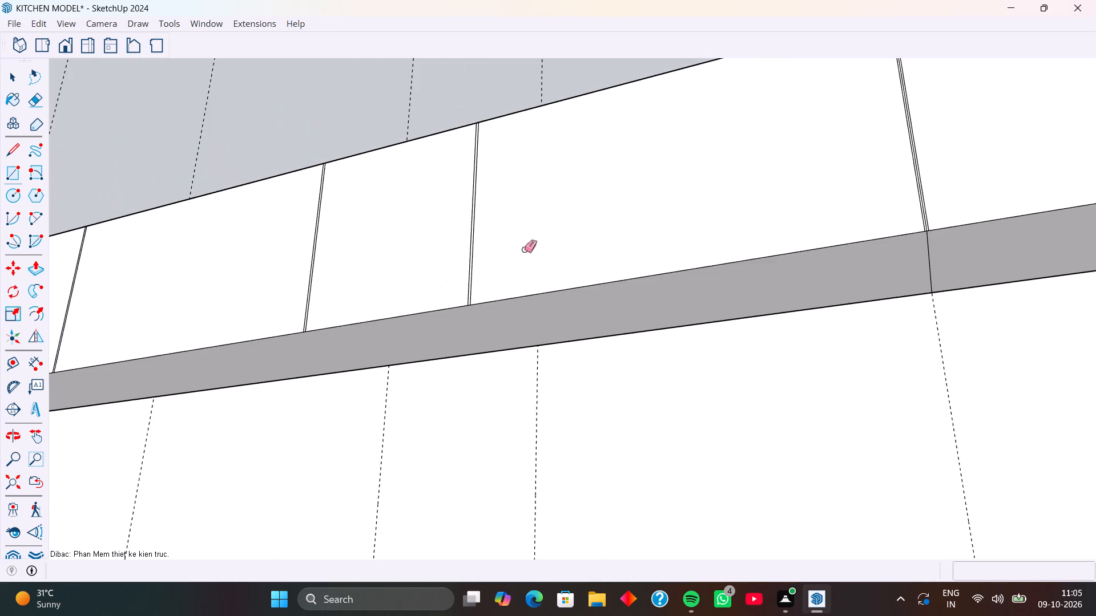
pyautogui.scroll(-4, 626, 236)
pyautogui.moveTo(784, 256); pyautogui.dragTo(811, 250)
pyautogui.scroll(20, 789, 219)
pyautogui.scroll(7, 789, 219)
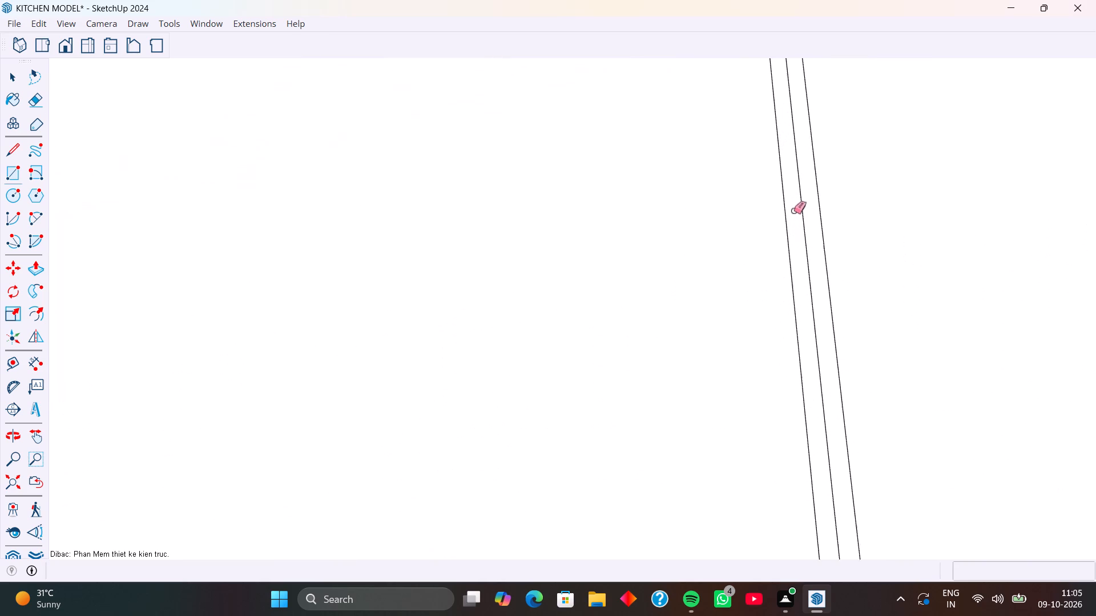
pyautogui.scroll(5, 793, 210)
pyautogui.moveTo(795, 212); pyautogui.dragTo(814, 216)
# Erase the remaining three seam lines across the top of the upper cabinets.
pyautogui.scroll(-19, 694, 268)
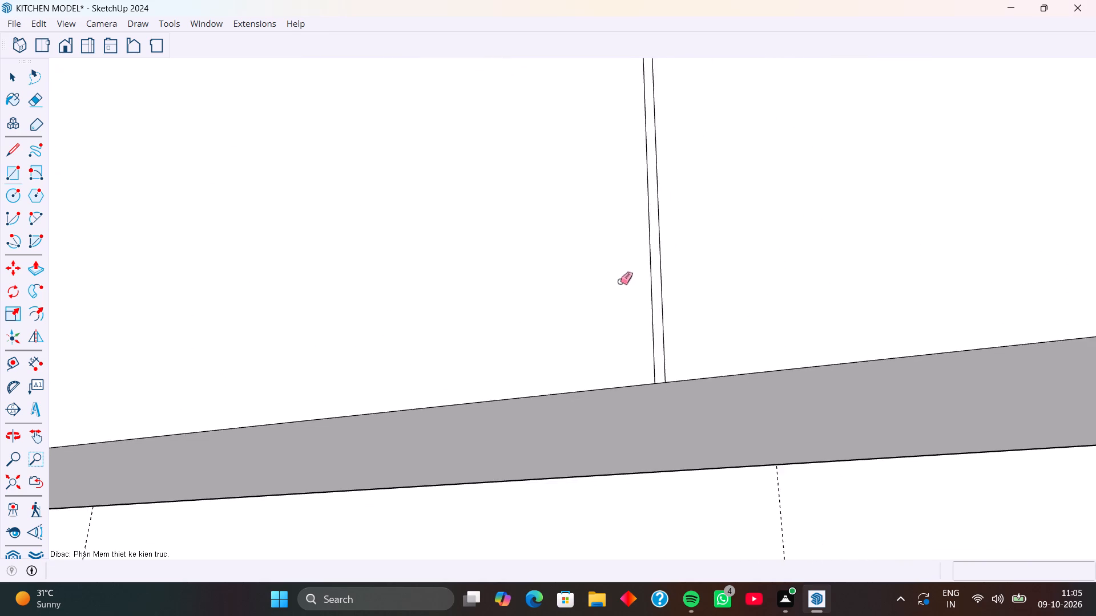
pyautogui.scroll(-18, 620, 281)
pyautogui.moveTo(556, 265); pyautogui.dragTo(683, 432, button='middle')
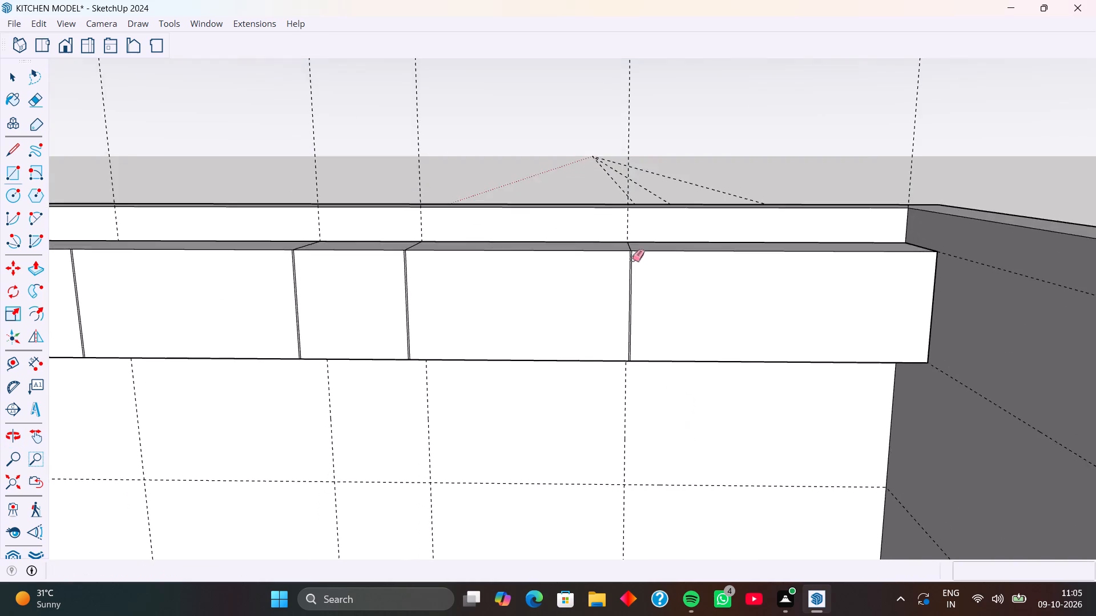
pyautogui.moveTo(626, 245); pyautogui.dragTo(651, 372, button='middle')
pyautogui.moveTo(282, 245); pyautogui.dragTo(381, 250)
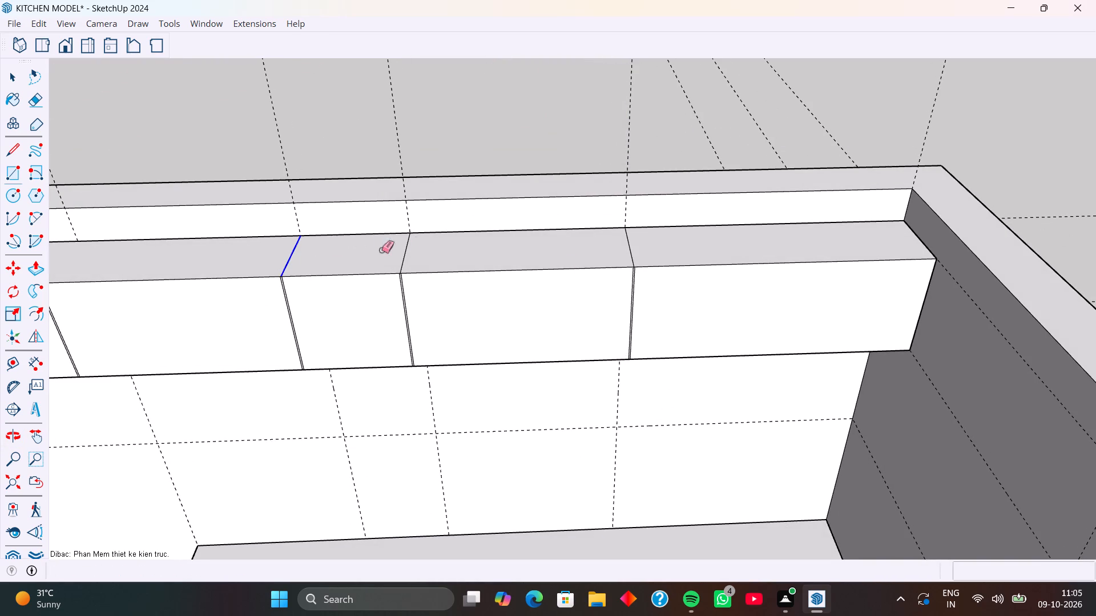
pyautogui.moveTo(381, 250); pyautogui.dragTo(652, 238)
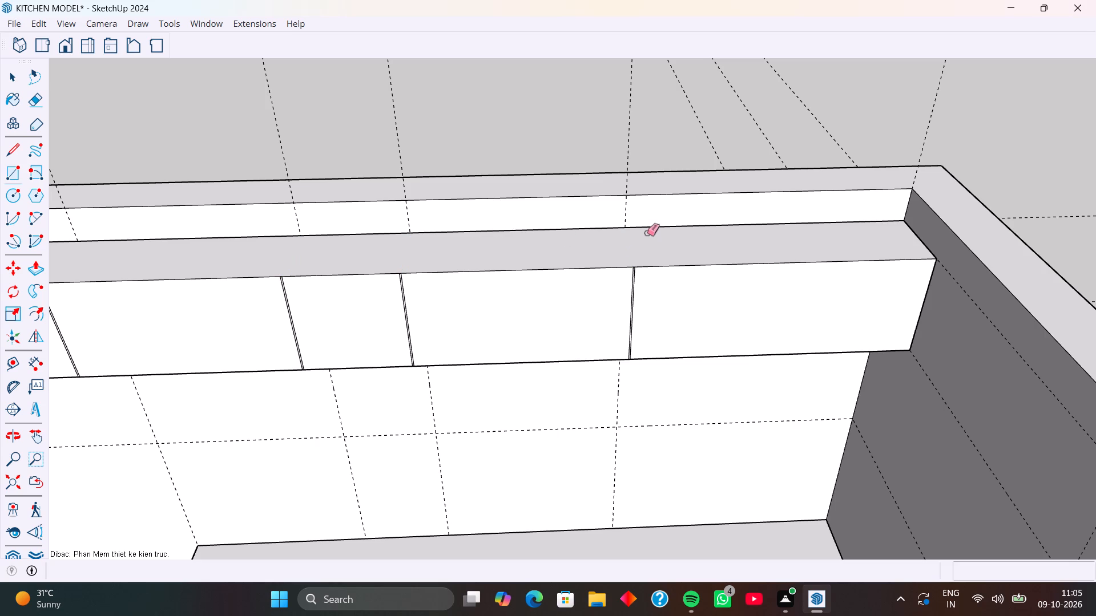
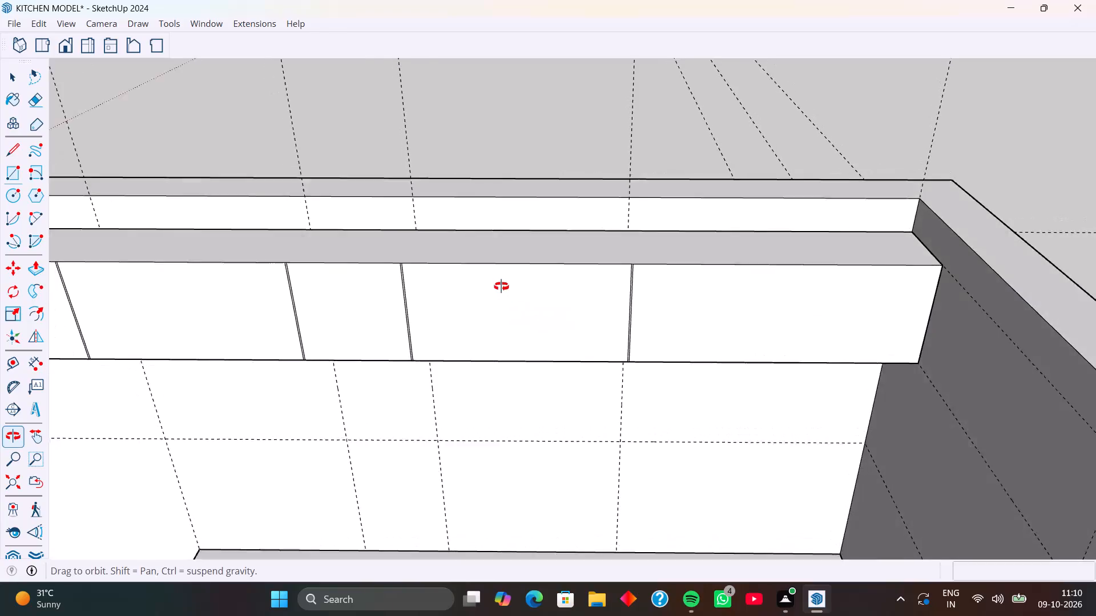
# Push/pull the five upper cabinet front panels outward by 1", leaving the narrow gap strips between them recessed.
pyautogui.scroll(-3, 454, 287)
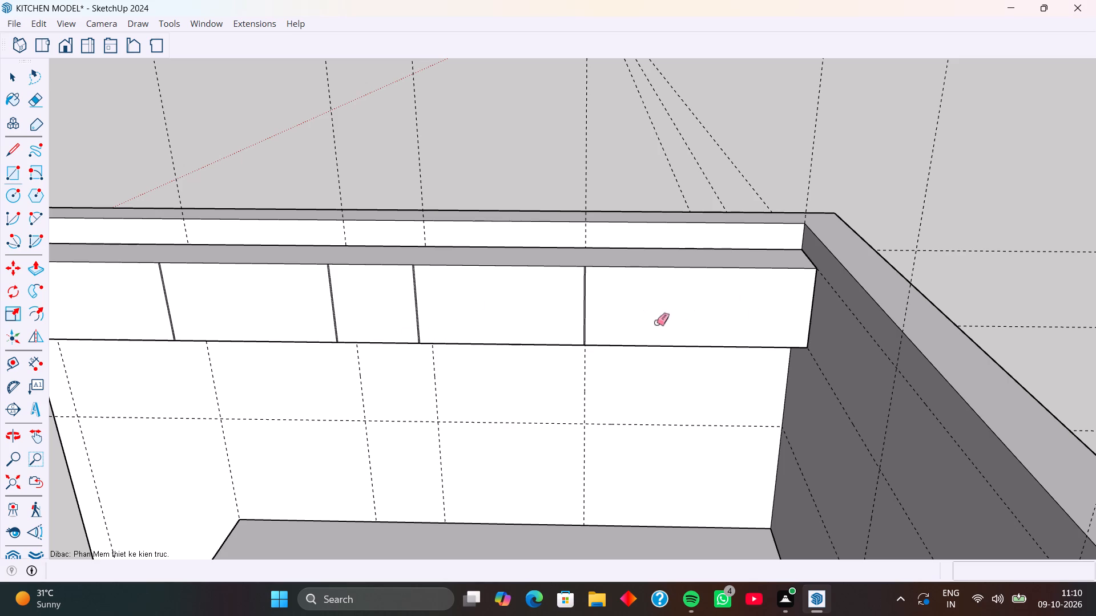
pyautogui.press('p')
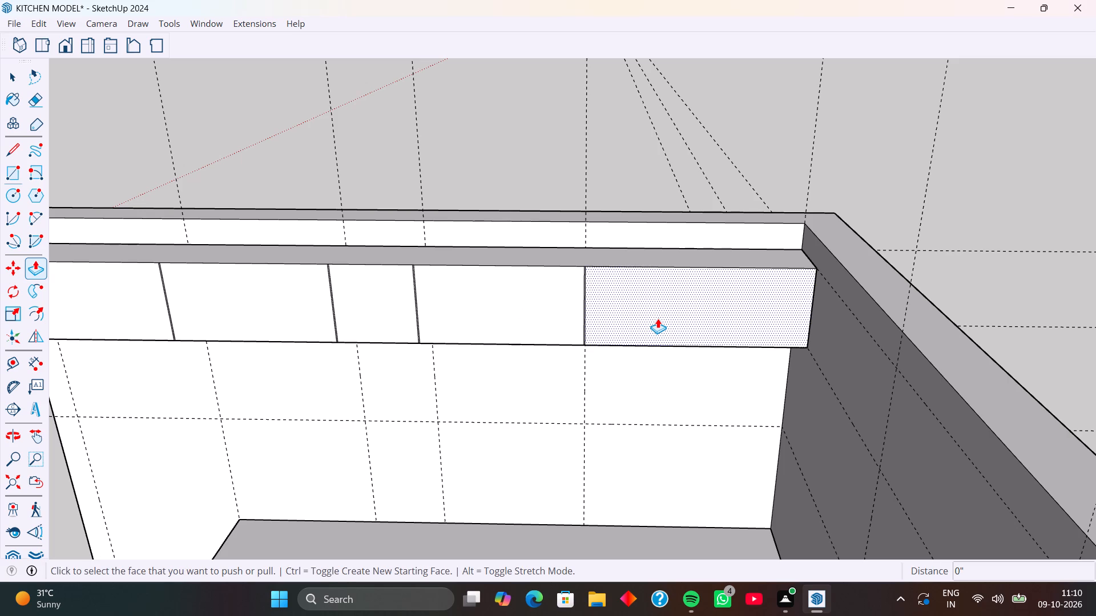
pyautogui.click(658, 318)
pyautogui.press('1')
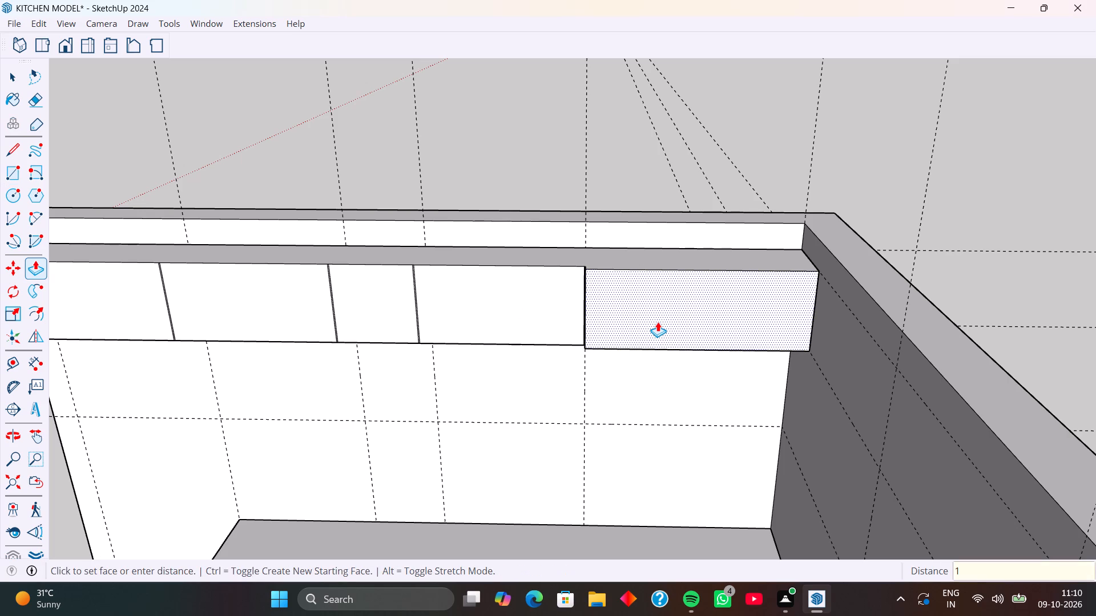
pyautogui.press('Return')
pyautogui.doubleClick(547, 308)
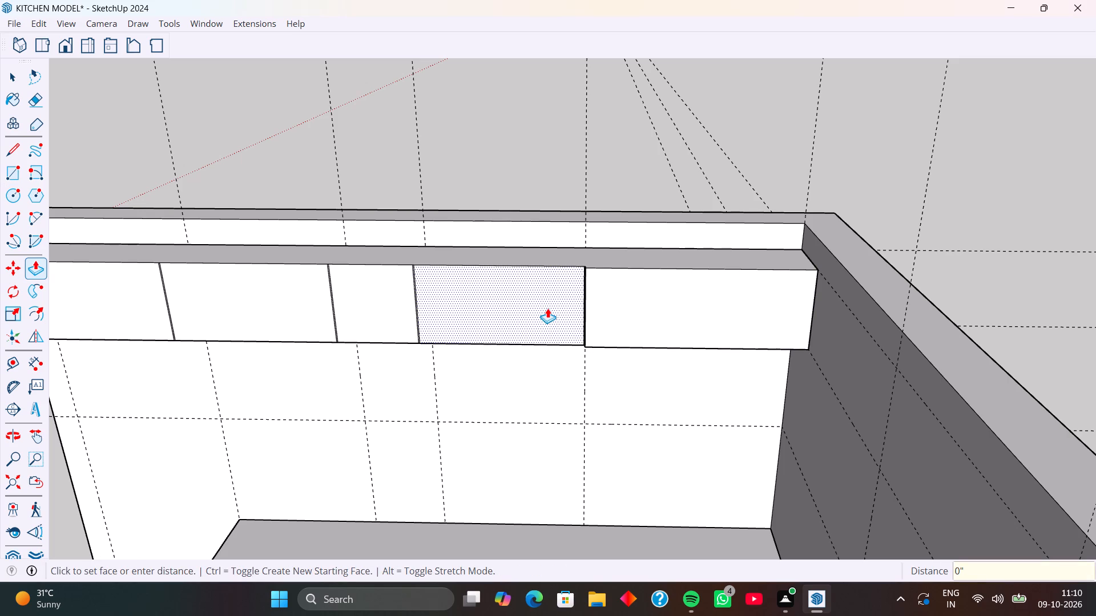
pyautogui.doubleClick(378, 312)
pyautogui.doubleClick(287, 316)
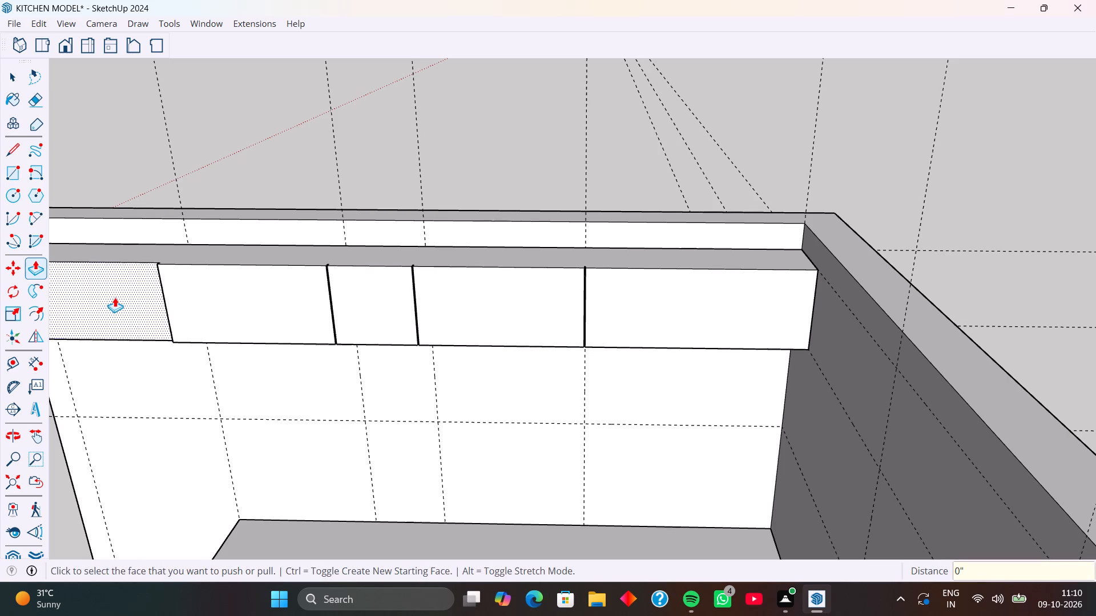
pyautogui.doubleClick(115, 297)
# Select the whole connected run of upper cabinets with its raised fronts and make it a group.
pyautogui.scroll(-7, 253, 310)
pyautogui.moveTo(262, 317); pyautogui.dragTo(312, 250, button='middle')
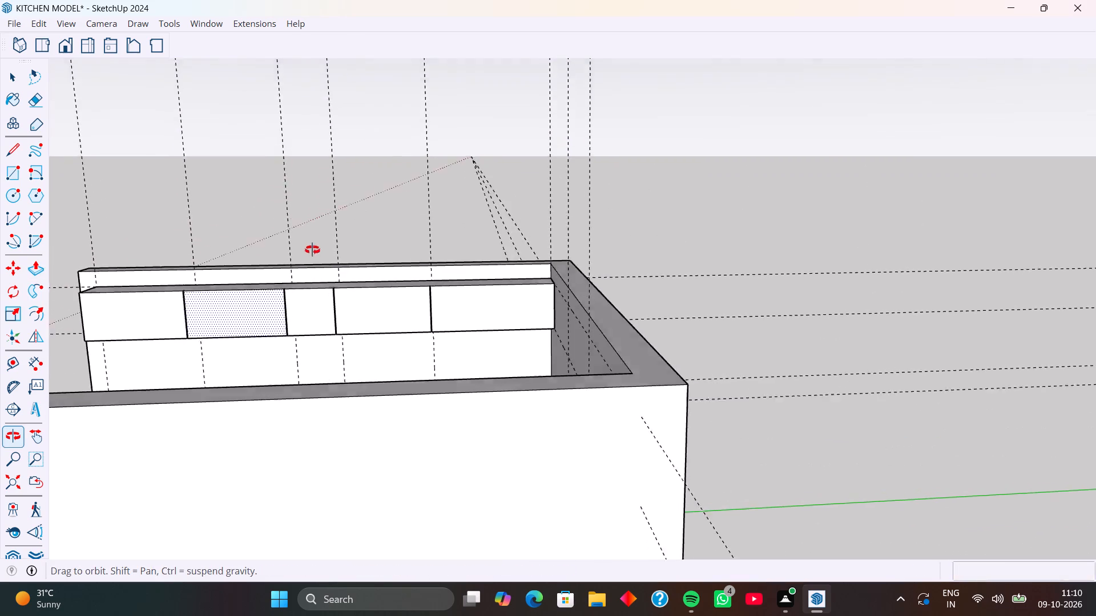
pyautogui.moveTo(312, 250); pyautogui.dragTo(312, 249, button='middle')
pyautogui.moveTo(268, 328); pyautogui.dragTo(443, 401, button='middle')
pyautogui.keyDown('shift'); pyautogui.moveTo(263, 387); pyautogui.dragTo(295, 345, button='middle'); pyautogui.keyUp('shift')
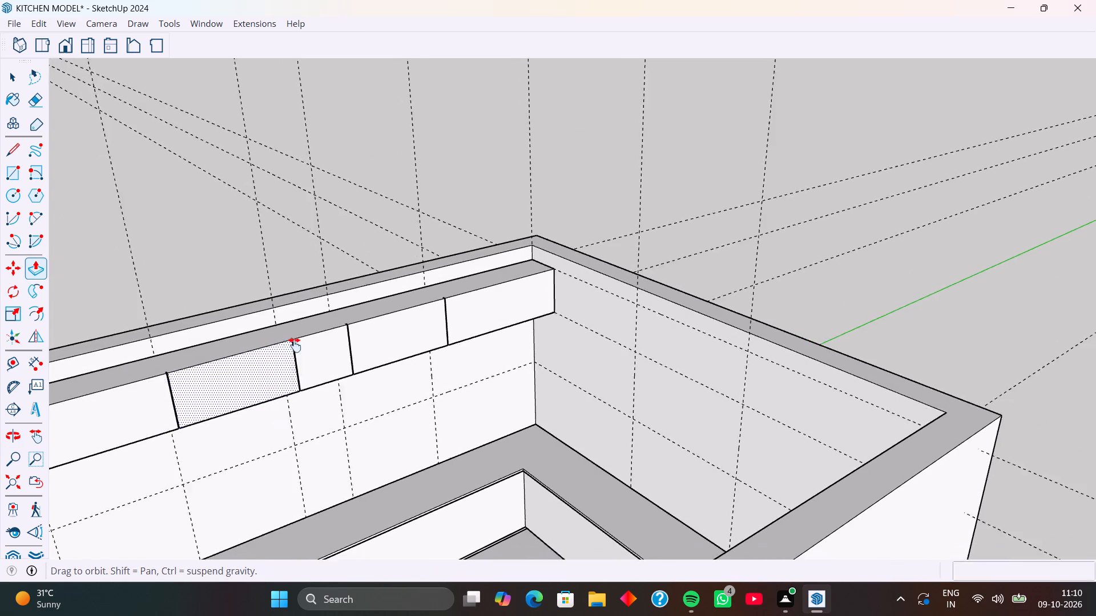
pyautogui.keyDown('shift'); pyautogui.moveTo(295, 345); pyautogui.dragTo(380, 279, button='middle'); pyautogui.keyUp('shift')
pyautogui.moveTo(358, 340); pyautogui.dragTo(316, 298, button='middle')
pyautogui.scroll(5, 280, 289)
pyautogui.moveTo(278, 325); pyautogui.dragTo(249, 322, button='middle')
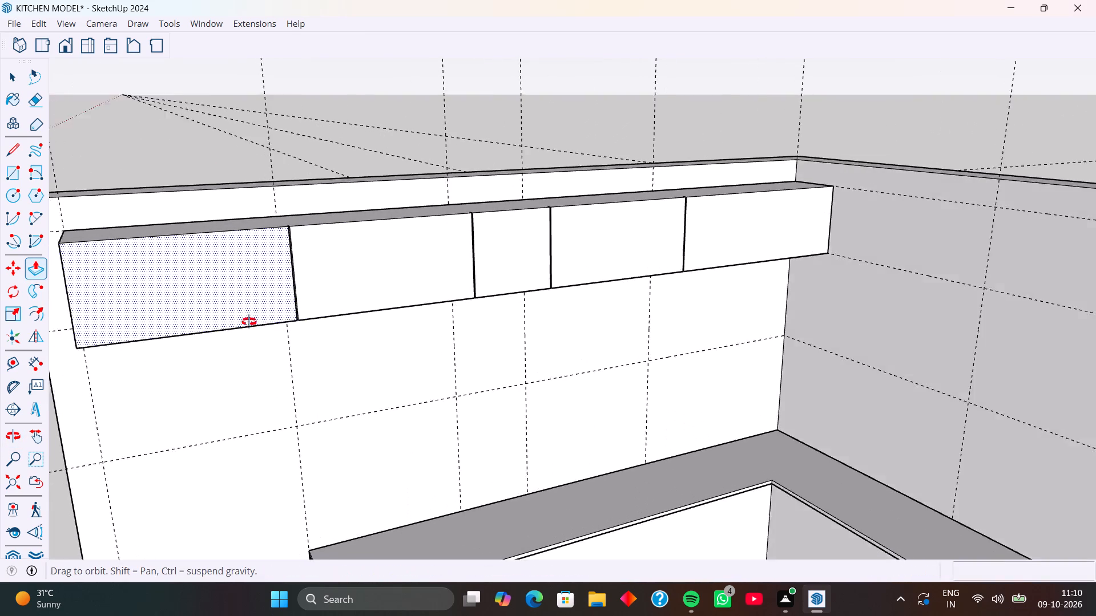
pyautogui.moveTo(249, 322); pyautogui.dragTo(191, 305, button='middle')
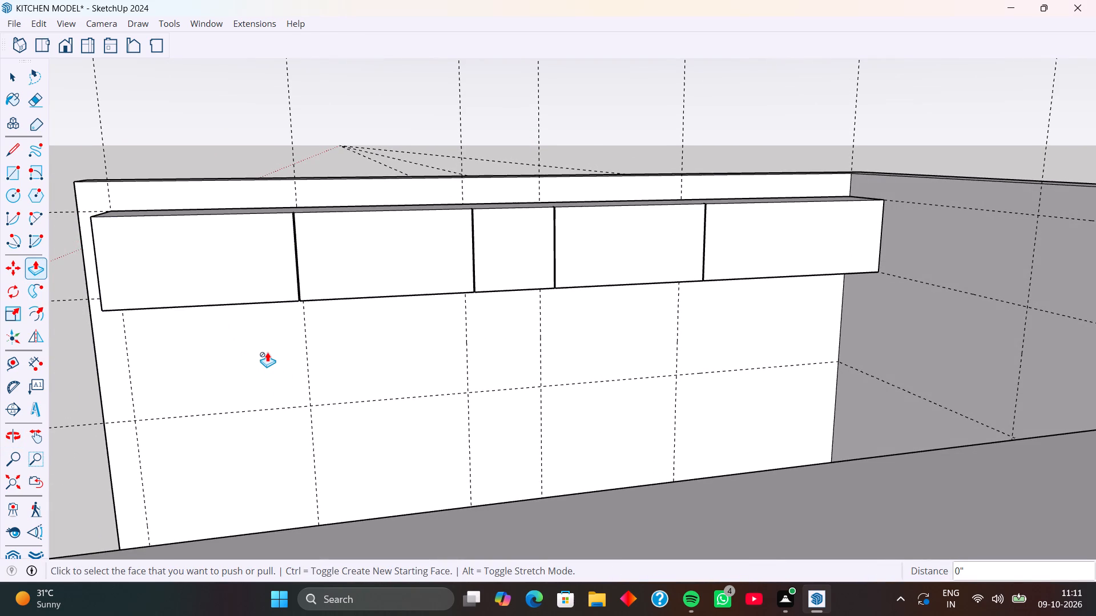
pyautogui.press('space')
pyautogui.tripleClick(221, 264)
pyautogui.tripleClick(221, 264)
pyautogui.doubleClick(221, 264)
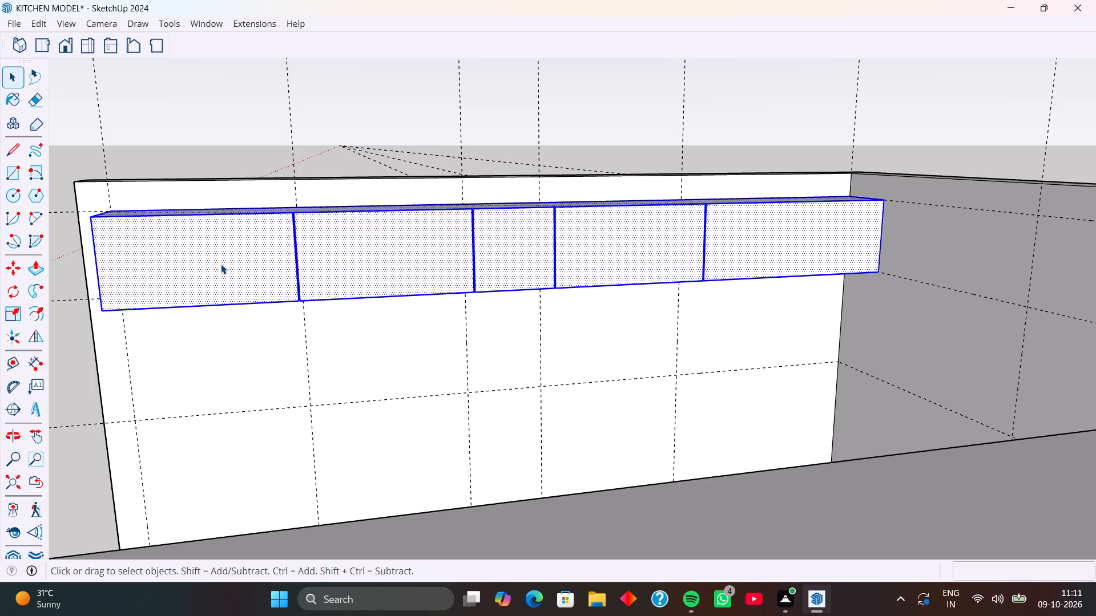
pyautogui.rightClick(221, 264)
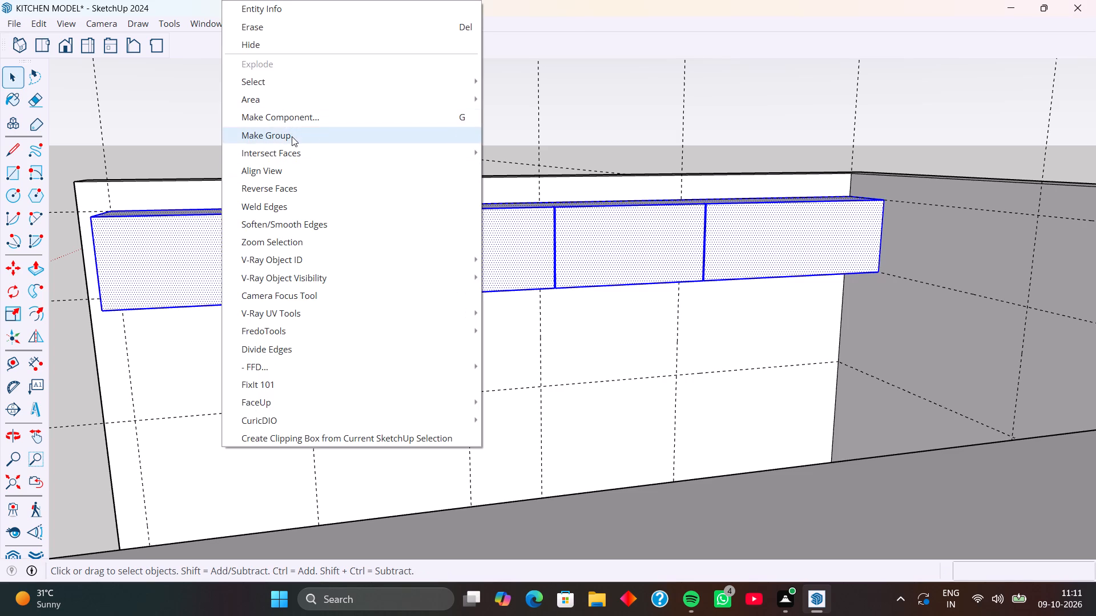
pyautogui.click(292, 136)
pyautogui.click(247, 156)
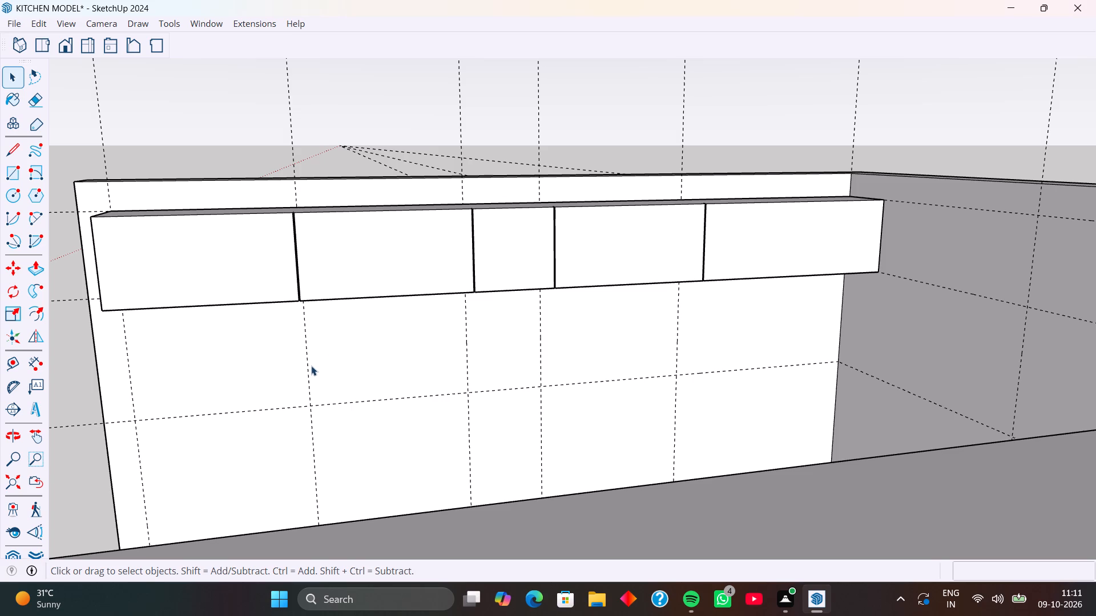
# Draw a 2' 3" by 3' rectangle on the wall below the second upper cabinet, between the vertical guides and down to the horizontal guide.
pyautogui.moveTo(323, 338); pyautogui.dragTo(316, 325, button='middle')
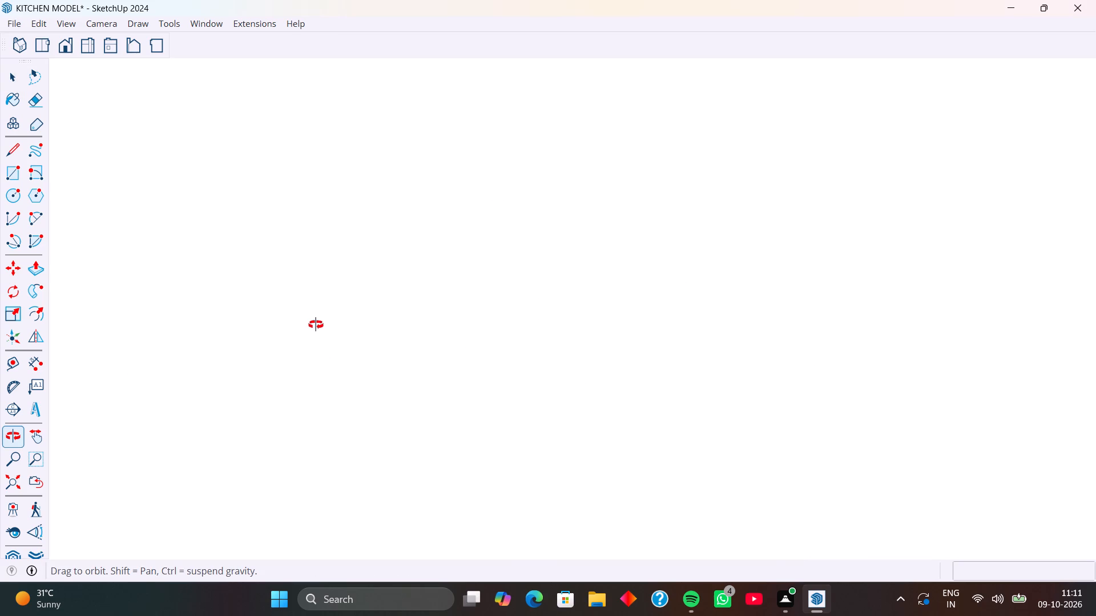
pyautogui.moveTo(316, 325); pyautogui.dragTo(329, 399, button='middle')
pyautogui.moveTo(321, 382); pyautogui.dragTo(355, 343, button='middle')
pyautogui.moveTo(340, 342); pyautogui.dragTo(347, 303, button='middle')
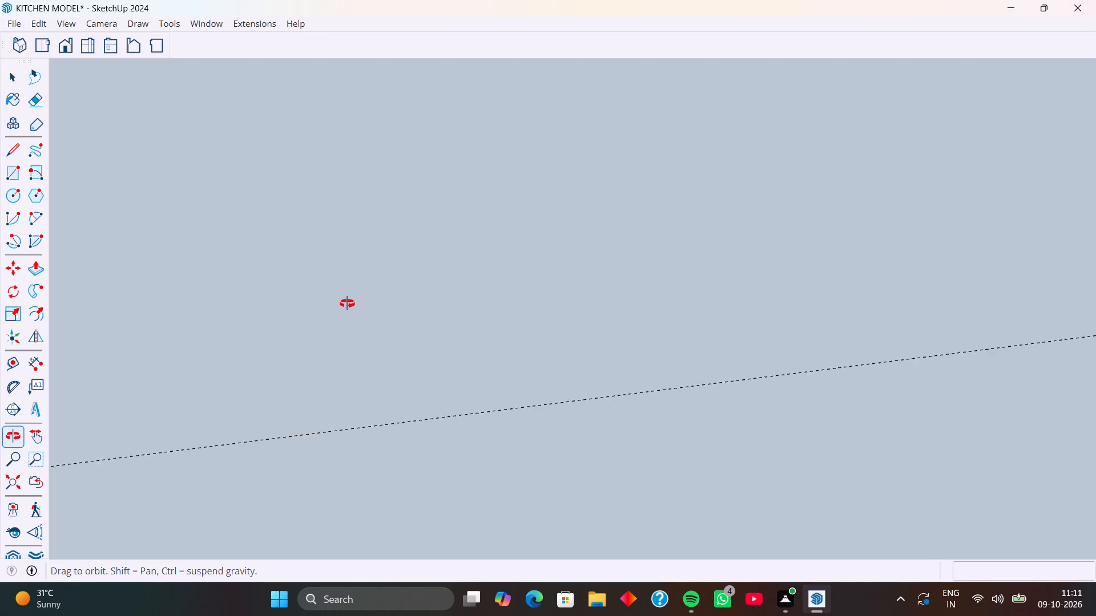
pyautogui.moveTo(347, 303); pyautogui.dragTo(403, 311, button='middle')
pyautogui.moveTo(354, 349); pyautogui.dragTo(394, 266, button='middle')
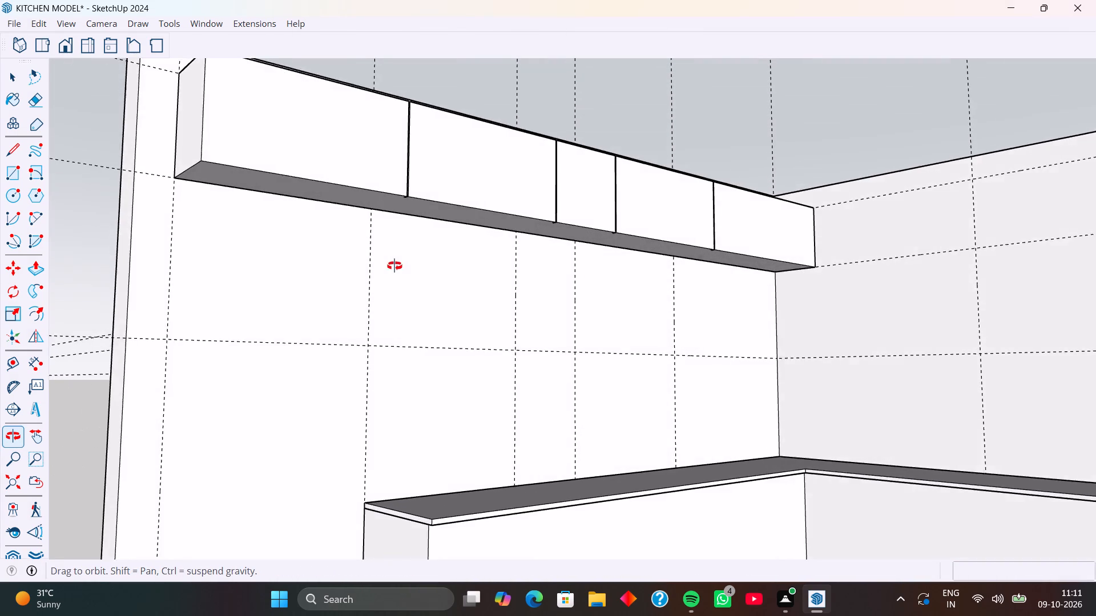
pyautogui.moveTo(394, 266); pyautogui.dragTo(392, 261, button='middle')
pyautogui.press('r')
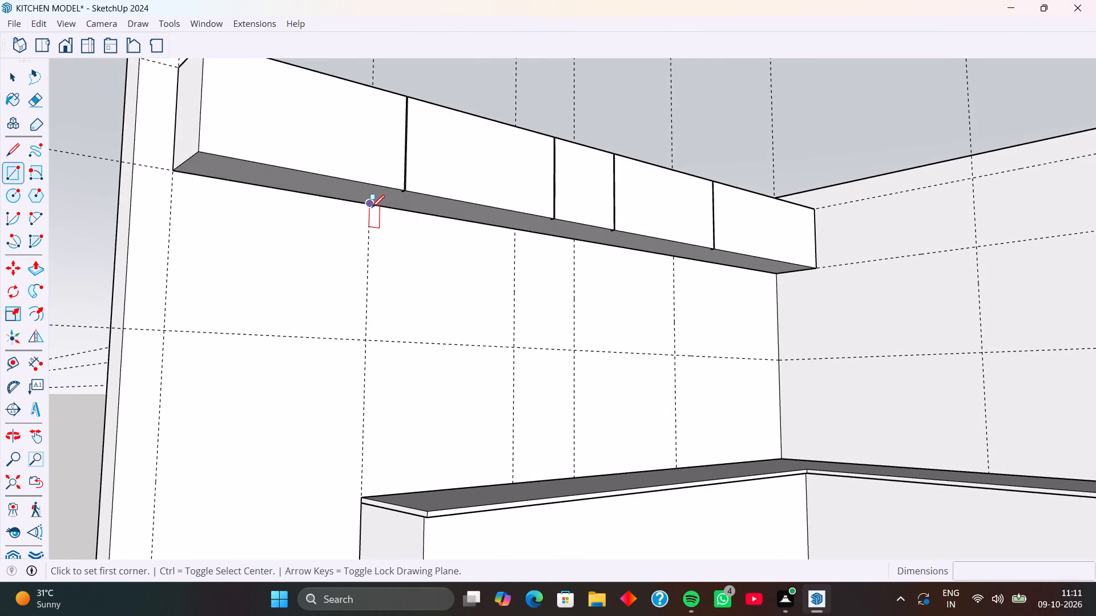
pyautogui.click(371, 204)
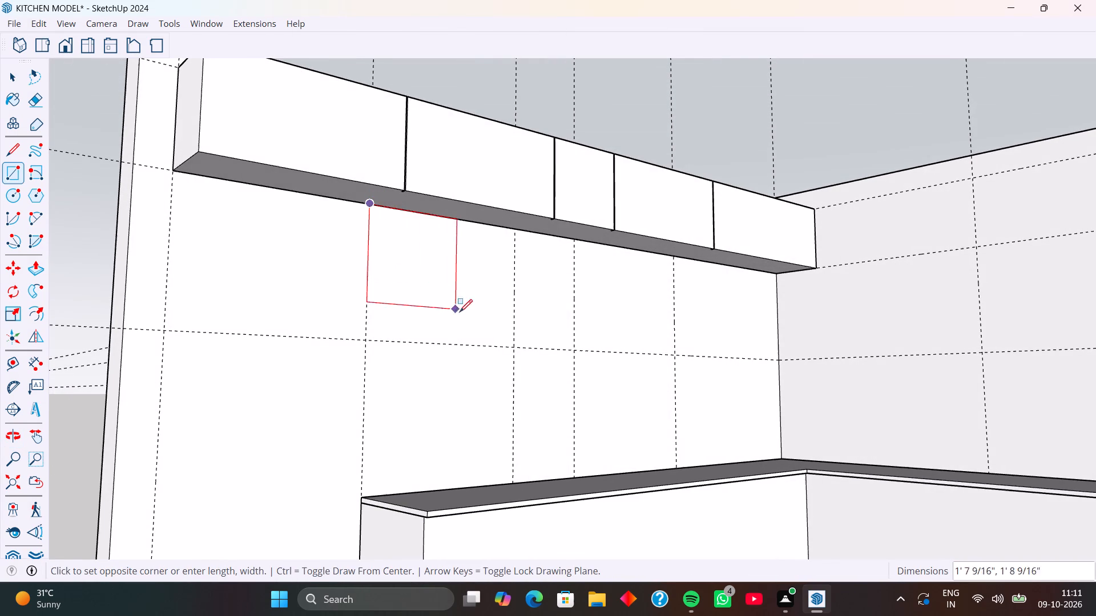
pyautogui.click(515, 345)
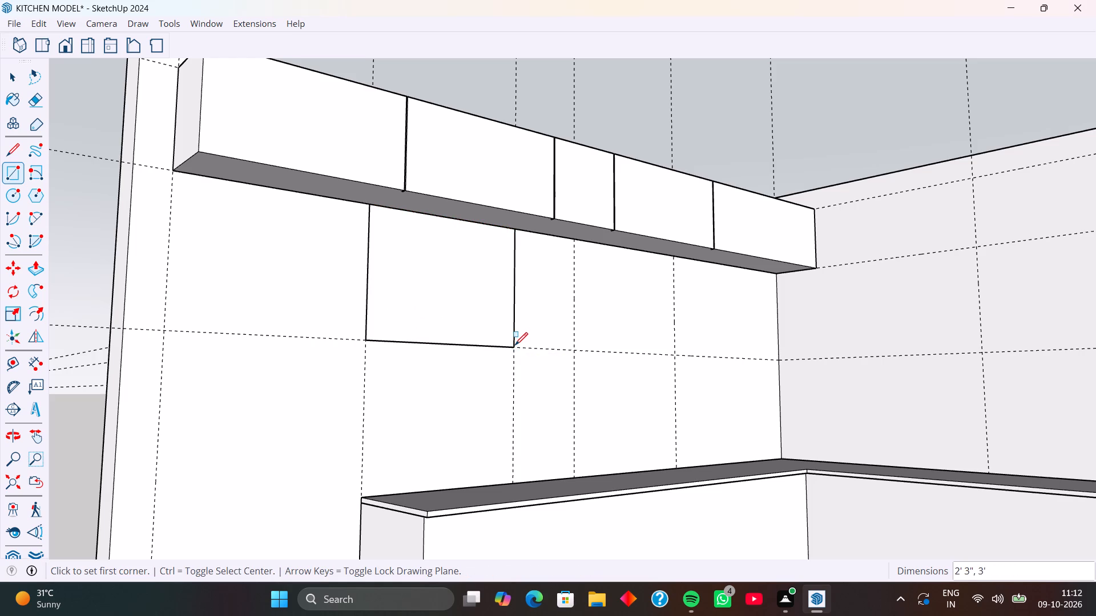
# Extrude the rectangle below the second upper cabinet 1' 2", flush with the upper cabinet fronts.
pyautogui.moveTo(515, 345); pyautogui.dragTo(491, 350, button='middle')
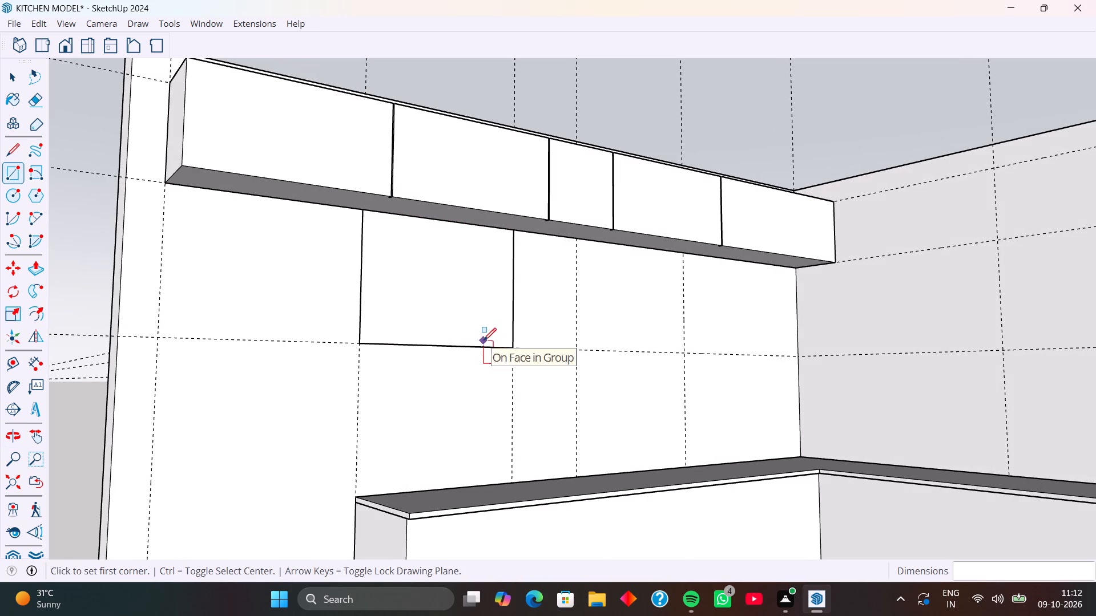
pyautogui.press('p')
pyautogui.click(461, 317)
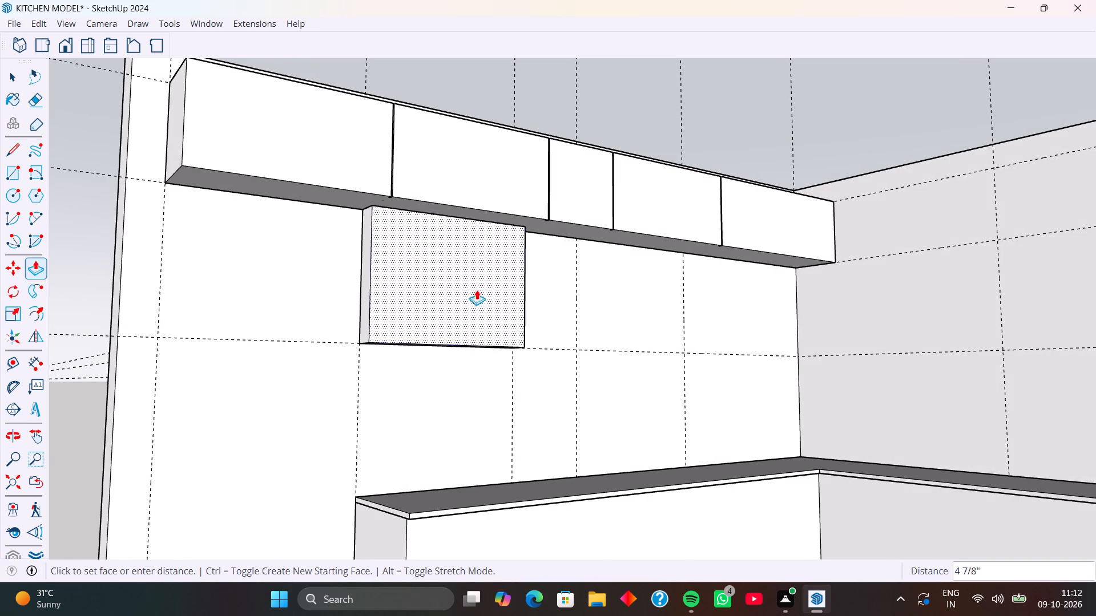
pyautogui.click(354, 173)
pyautogui.moveTo(473, 278); pyautogui.dragTo(437, 285, button='middle')
pyautogui.moveTo(459, 290); pyautogui.dragTo(441, 319, button='middle')
# Copy the right vertical front edge of the new lower cabinet 1' 6" across to divide its front into two doors.
pyautogui.press('space')
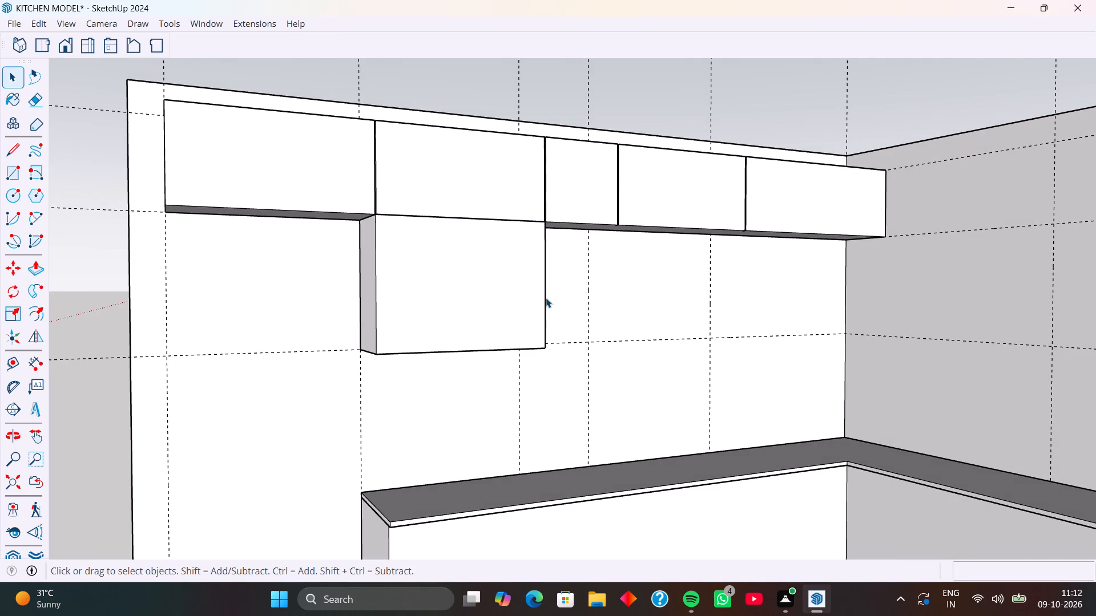
pyautogui.click(545, 298)
pyautogui.press('m')
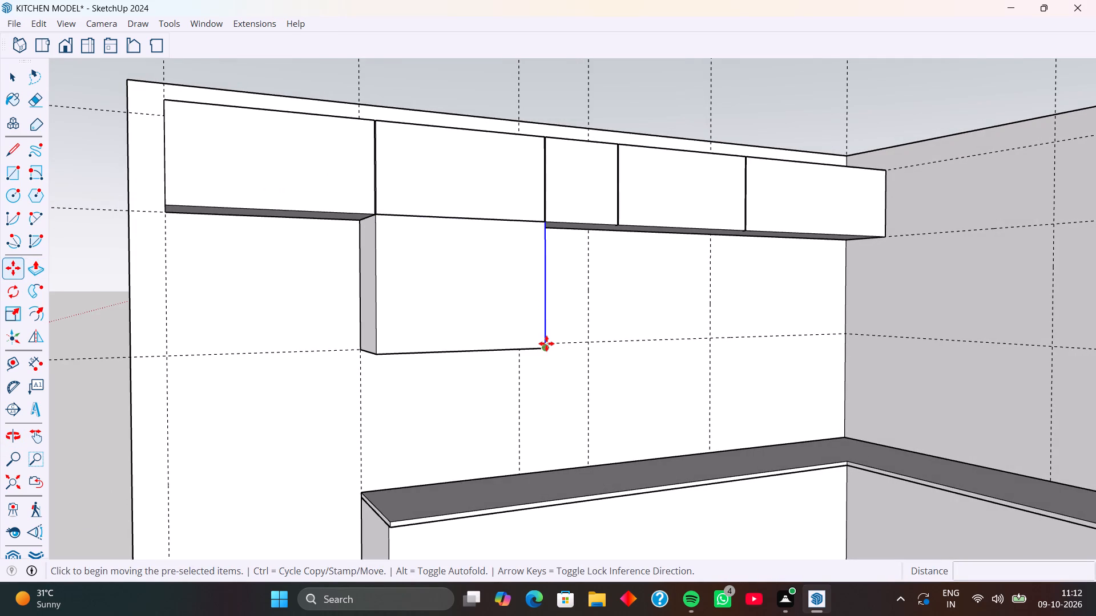
pyautogui.click(546, 347)
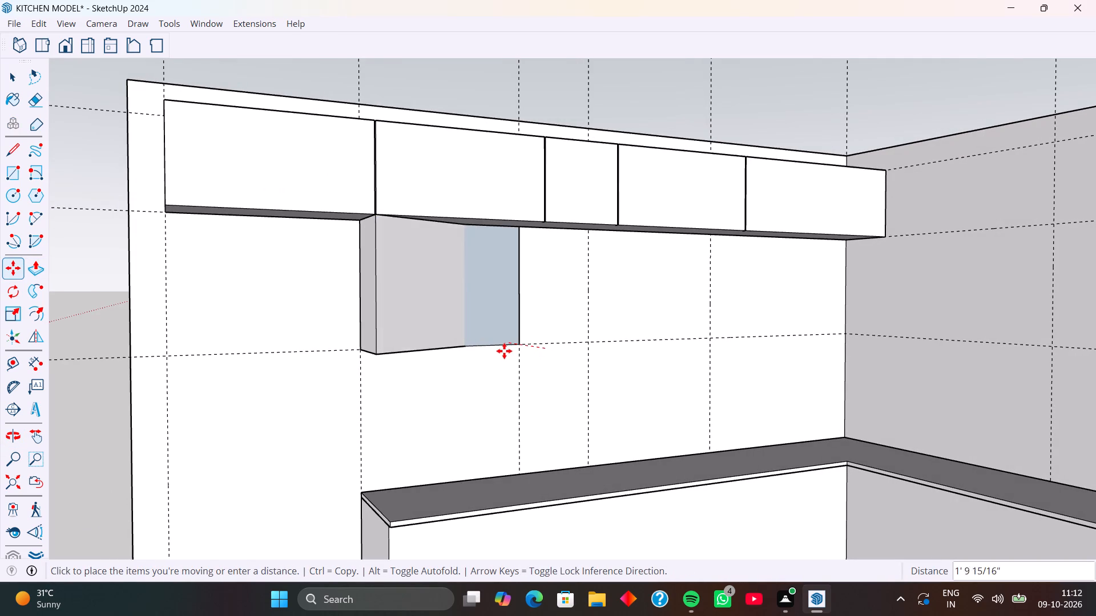
pyautogui.click(466, 351)
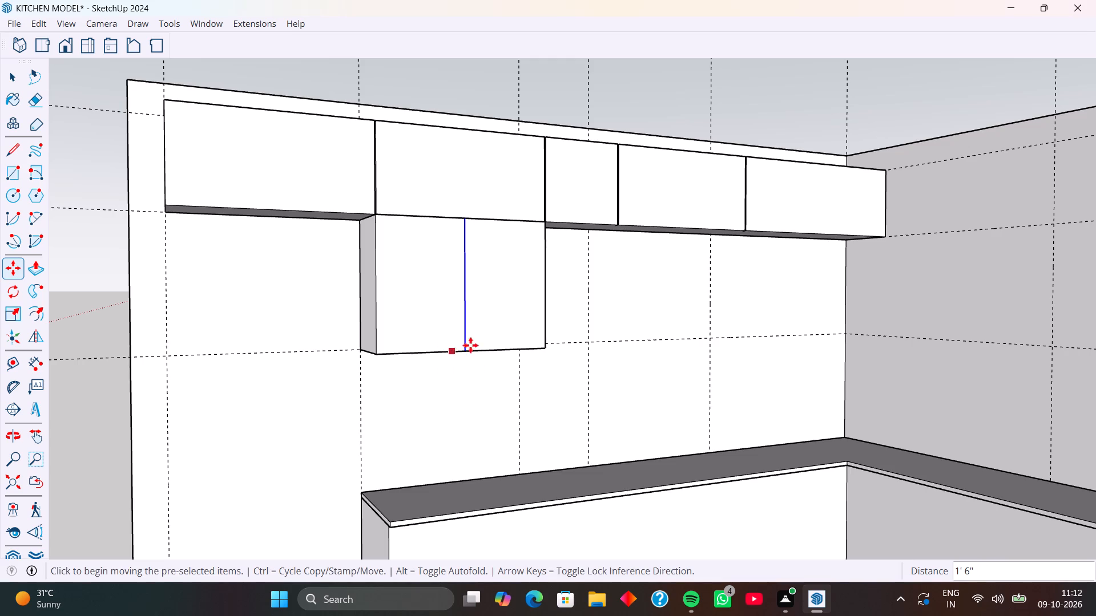
# Zoom to the model extents and delete the large freestanding wall slab standing outside the kitchen.
pyautogui.moveTo(560, 384); pyautogui.dragTo(525, 390, button='middle')
pyautogui.scroll(-6, 507, 398)
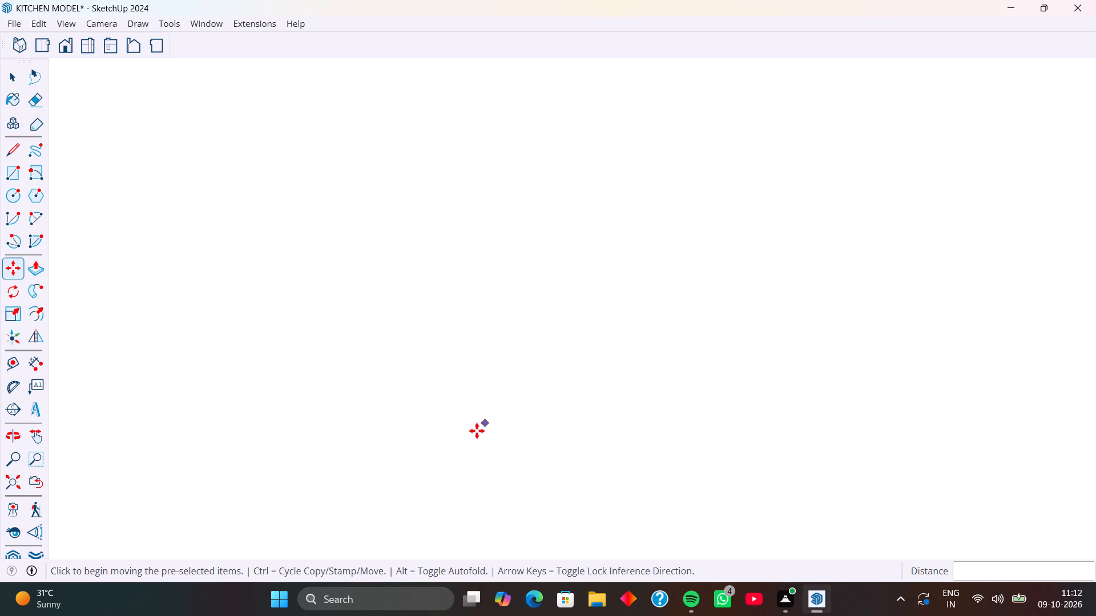
pyautogui.scroll(-13, 477, 431)
pyautogui.scroll(-7, 400, 380)
pyautogui.click(5, 483)
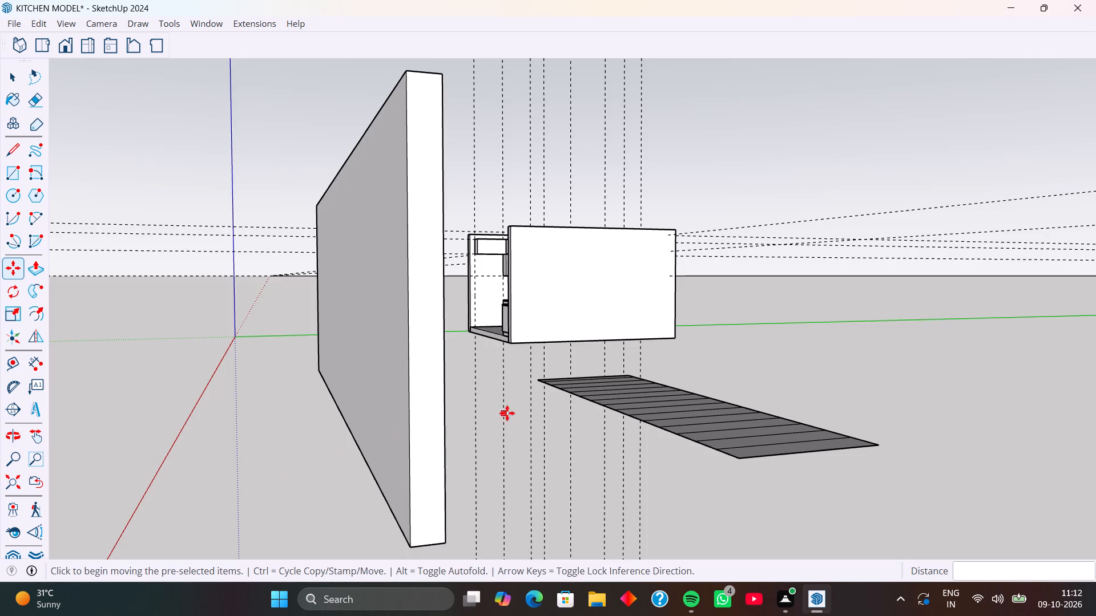
pyautogui.moveTo(481, 416); pyautogui.dragTo(423, 428, button='middle')
pyautogui.click(262, 372)
pyautogui.press('space')
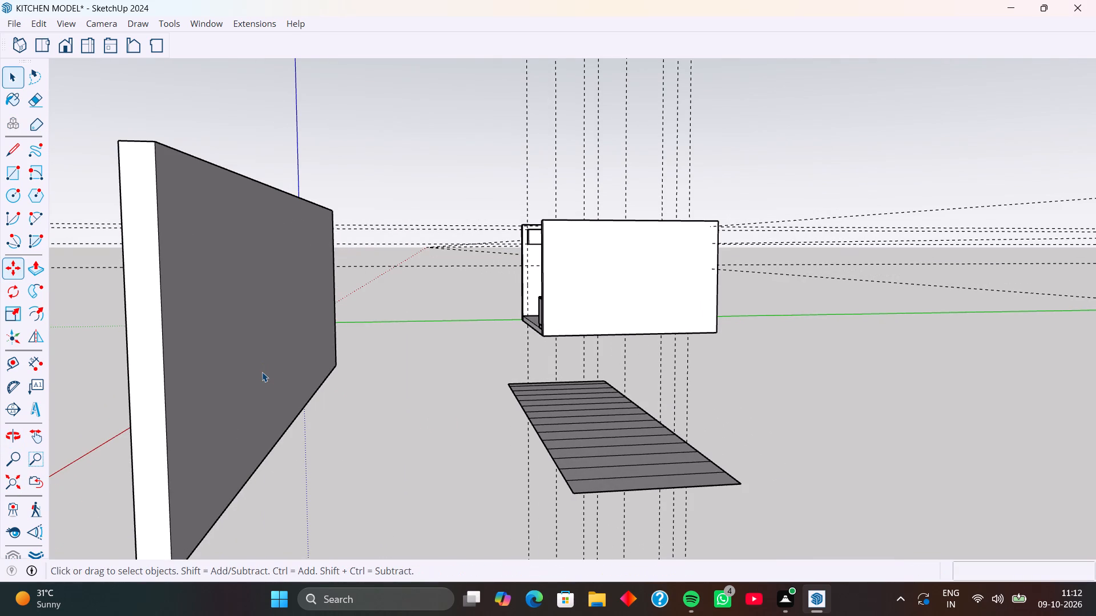
pyautogui.click(262, 372)
pyautogui.tripleClick(262, 372)
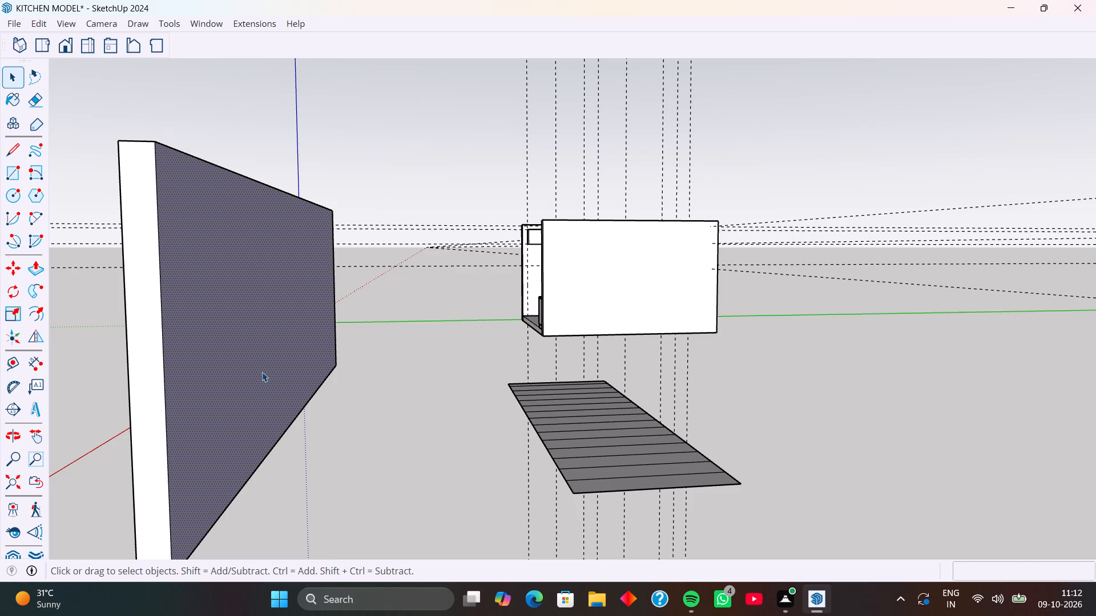
pyautogui.tripleClick(262, 372)
pyautogui.click(262, 372)
pyautogui.press('Delete')
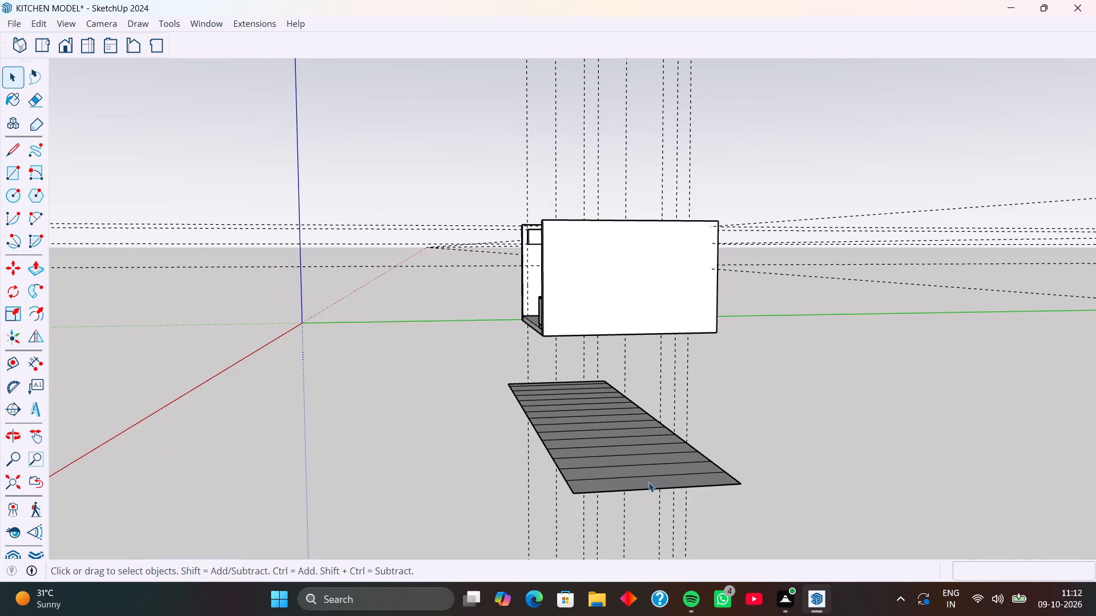
# Delete the flat striped panel lying outside the kitchen.
pyautogui.tripleClick(643, 478)
pyautogui.doubleClick(643, 478)
pyautogui.press('Delete')
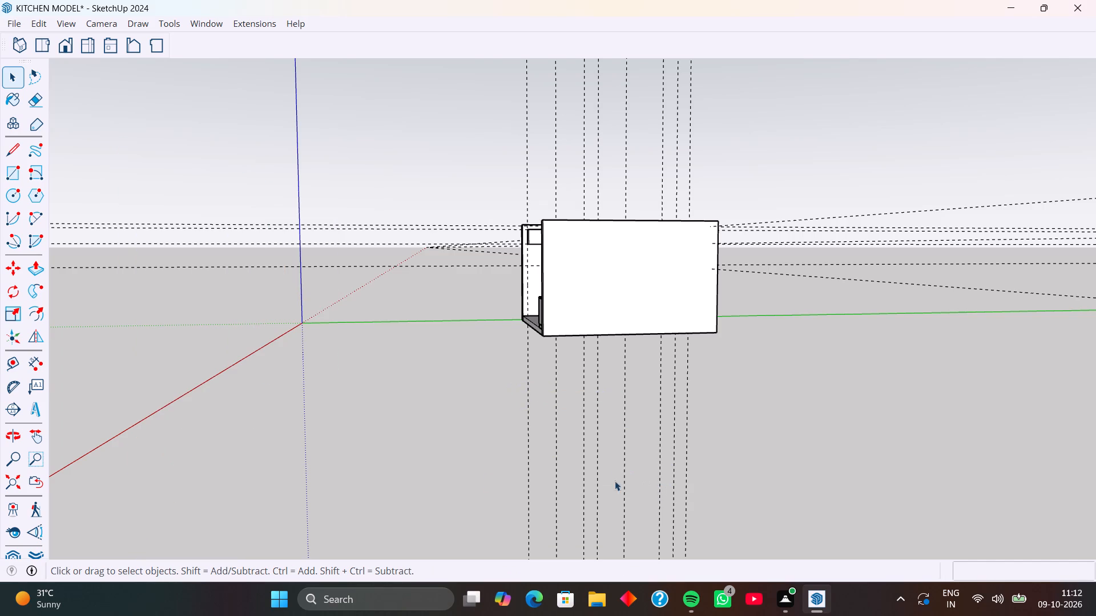
# Draw a 2' 3" by 1' 6" rectangle on the wall below the narrow third upper cabinet, beside the two-door lower cabinet.
pyautogui.scroll(-1, 462, 473)
pyautogui.moveTo(415, 477); pyautogui.dragTo(554, 508, button='middle')
pyautogui.moveTo(445, 431); pyautogui.dragTo(422, 541, button='middle')
pyautogui.scroll(1, 447, 509)
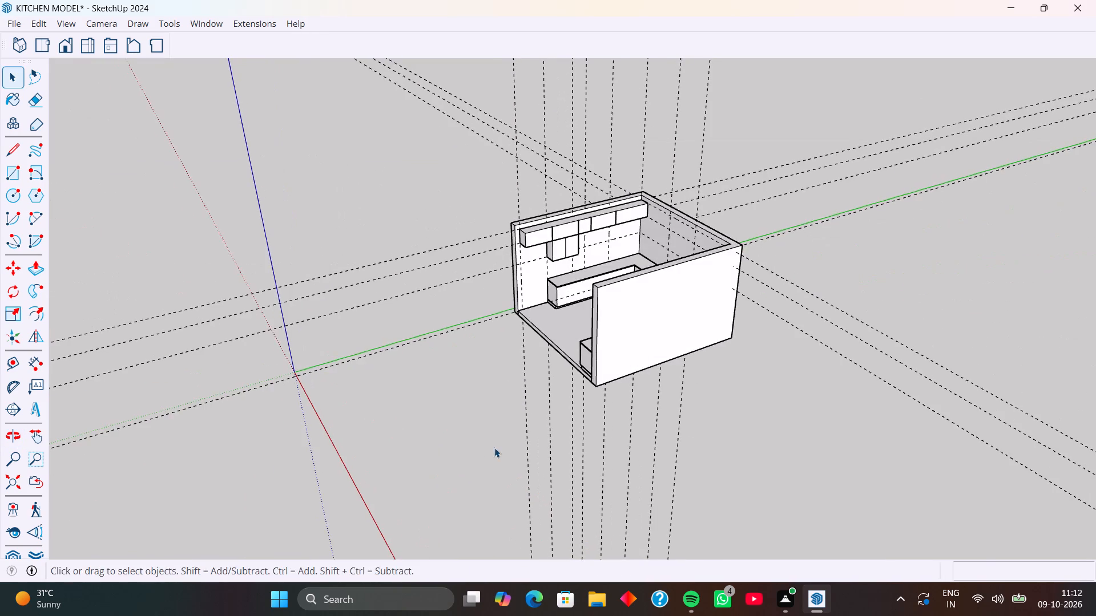
pyautogui.moveTo(513, 436); pyautogui.dragTo(429, 448, button='middle')
pyautogui.scroll(5, 612, 246)
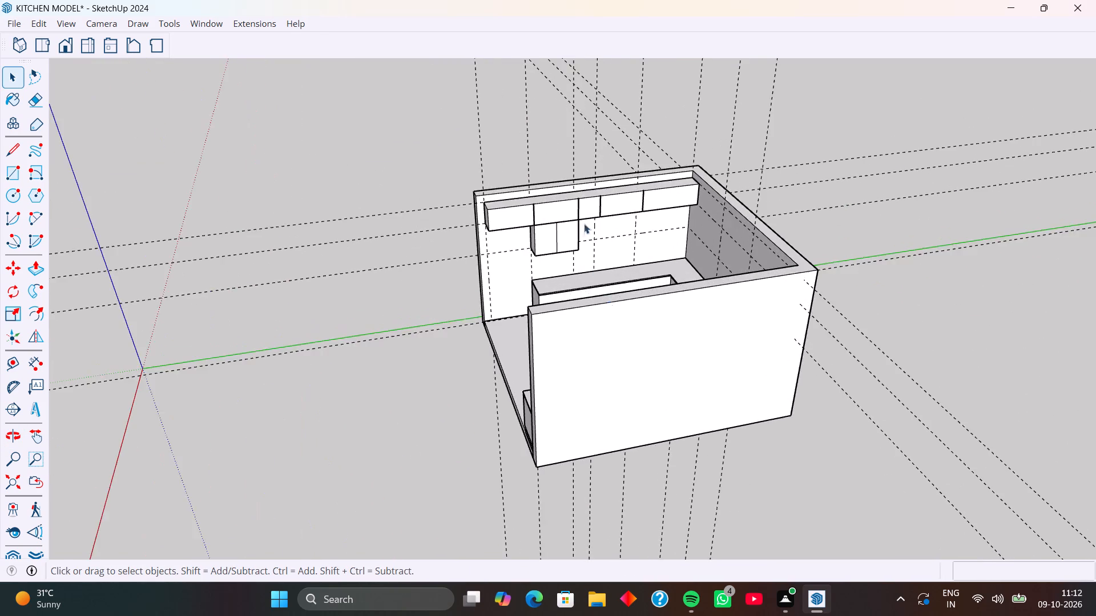
pyautogui.scroll(5, 584, 224)
pyautogui.moveTo(594, 269); pyautogui.dragTo(546, 253, button='middle')
pyautogui.scroll(6, 579, 230)
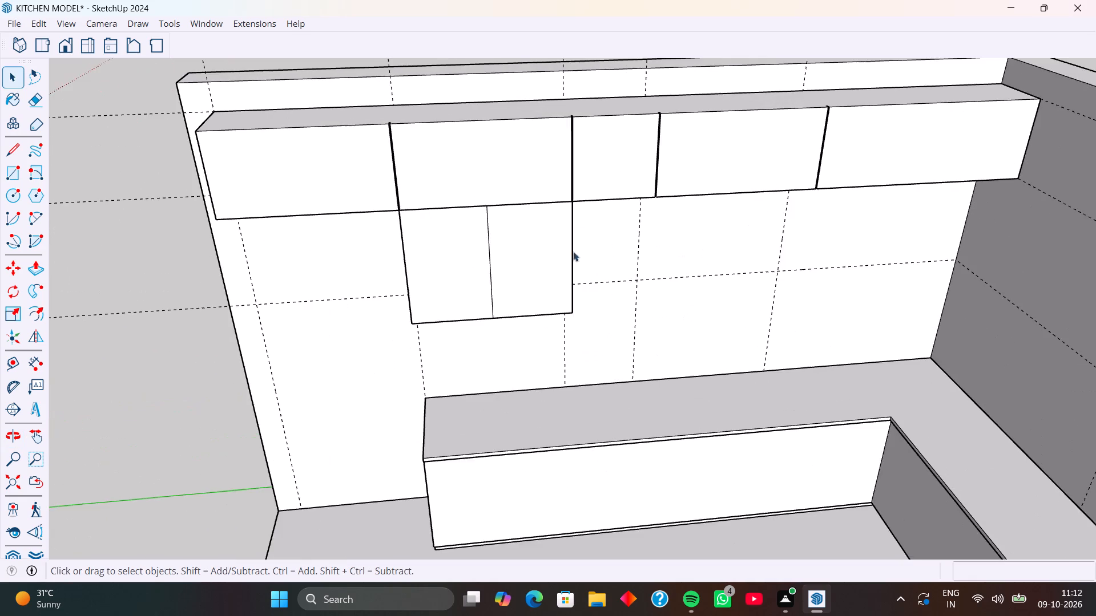
pyautogui.scroll(5, 562, 262)
pyautogui.moveTo(562, 266); pyautogui.dragTo(512, 180, button='middle')
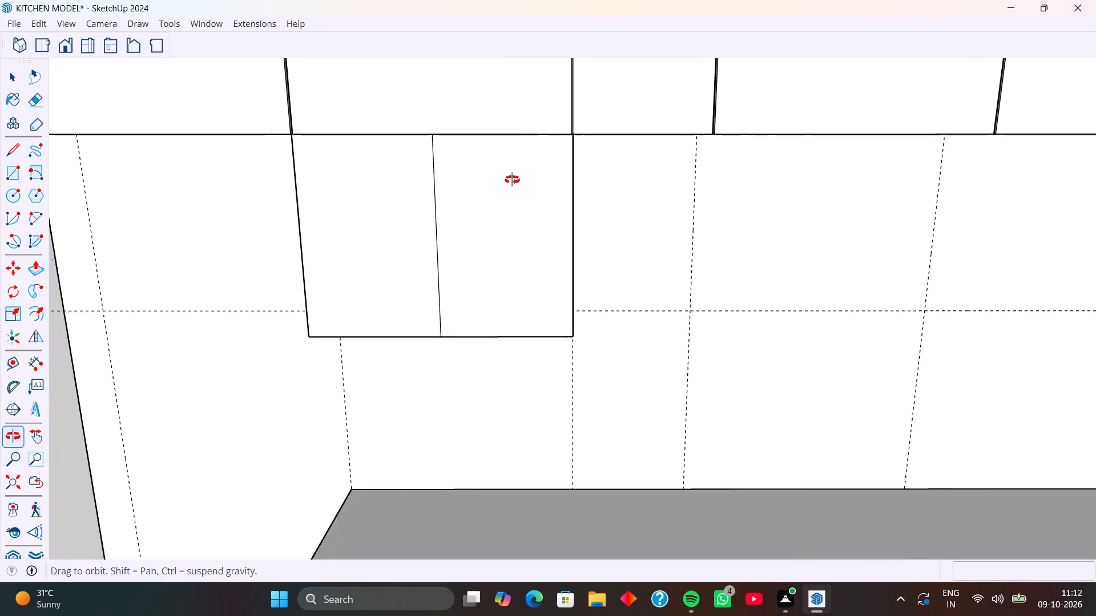
pyautogui.moveTo(512, 180); pyautogui.dragTo(477, 161, button='middle')
pyautogui.moveTo(536, 221); pyautogui.dragTo(549, 205, button='middle')
pyautogui.moveTo(598, 208); pyautogui.dragTo(590, 202, button='middle')
pyautogui.press('r')
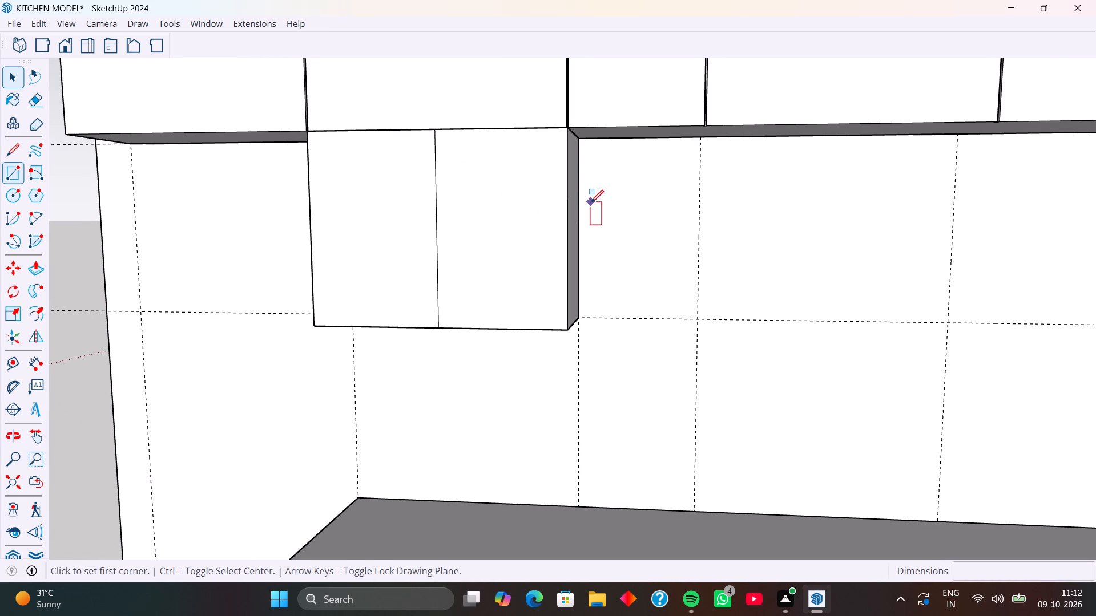
pyautogui.click(580, 139)
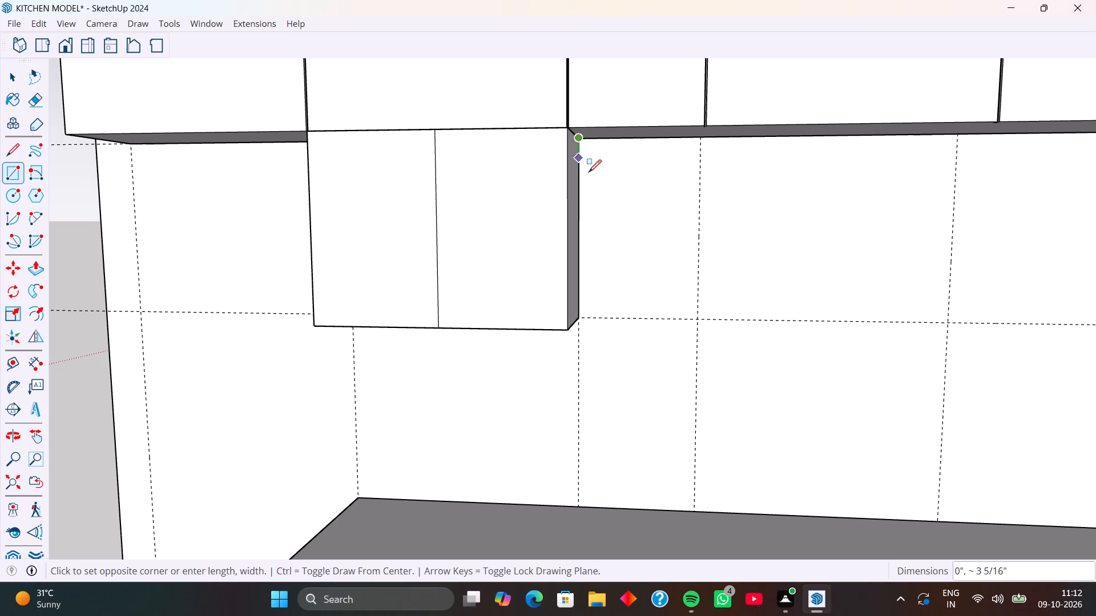
pyautogui.click(696, 319)
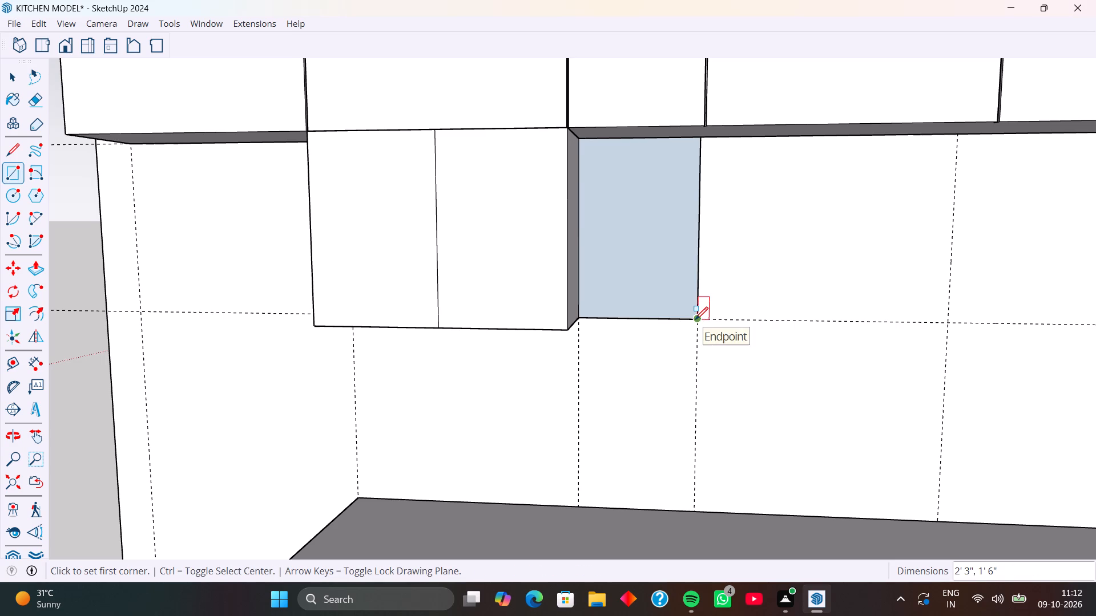
# Reverse the face of the new rectangle below the third upper cabinet.
pyautogui.press('space')
pyautogui.click(655, 291)
pyautogui.rightClick(655, 291)
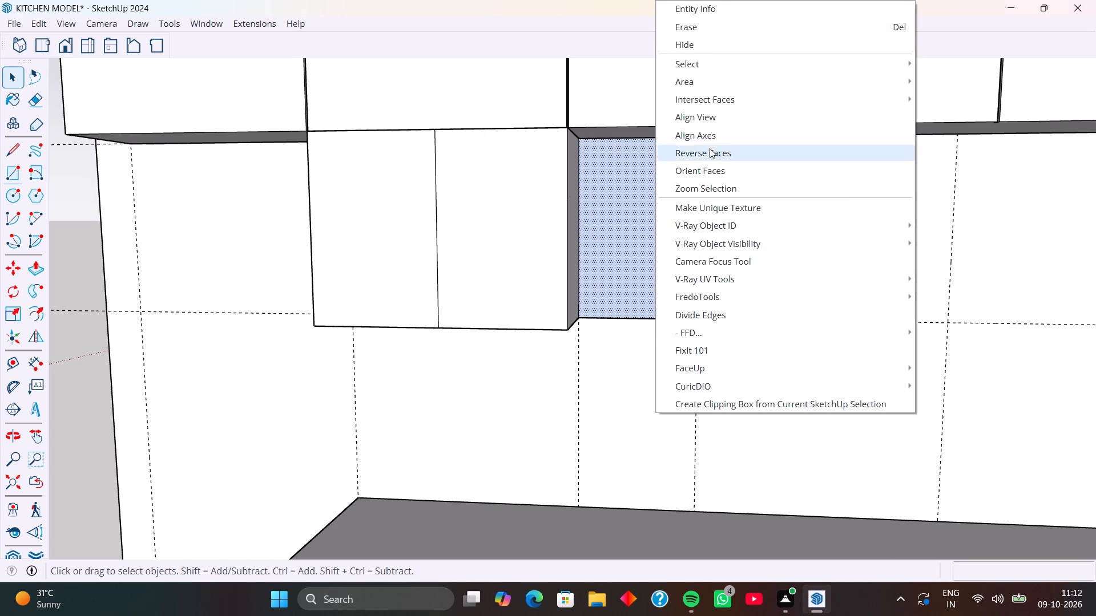
pyautogui.click(714, 158)
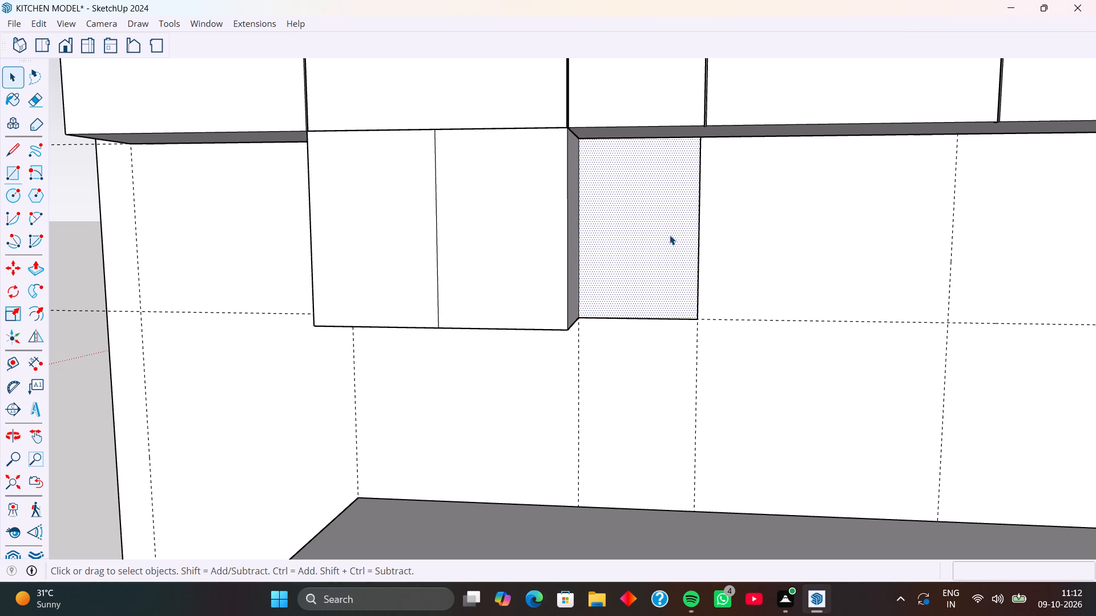
# Extrude the rectangle below the third upper cabinet 1' 2", flush with the two-door lower cabinet's front.
pyautogui.press('p')
pyautogui.click(670, 235)
pyautogui.scroll(-4, 744, 254)
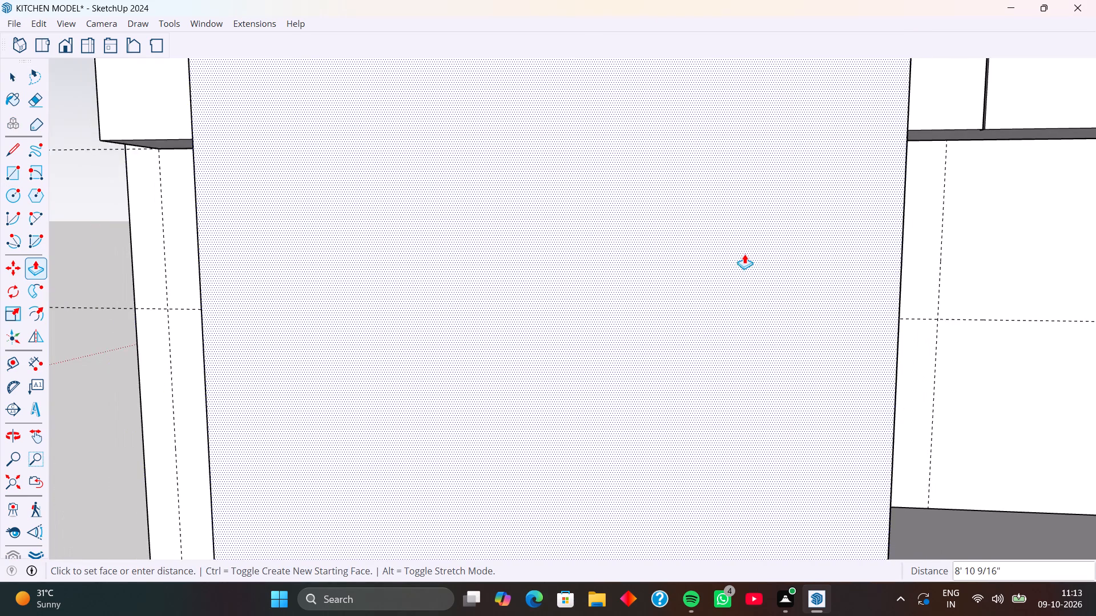
pyautogui.scroll(-4, 788, 258)
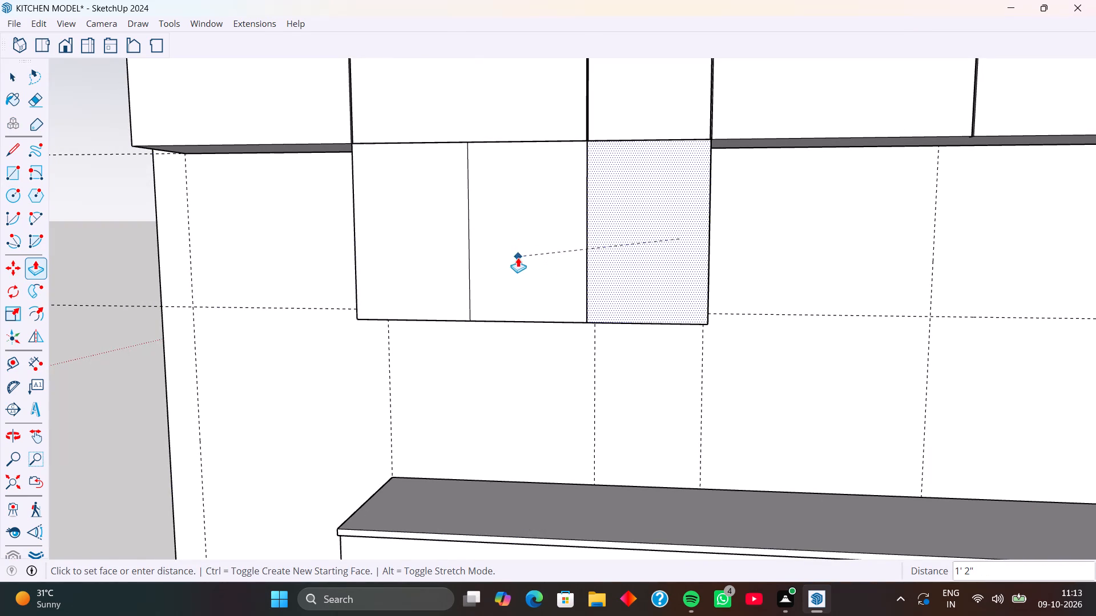
pyautogui.click(522, 257)
# Draw a 2' 3" by 3' rectangle on the wall below the fourth upper cabinet, ending at the vertical guide.
pyautogui.scroll(-4, 638, 261)
pyautogui.middleClick(632, 278)
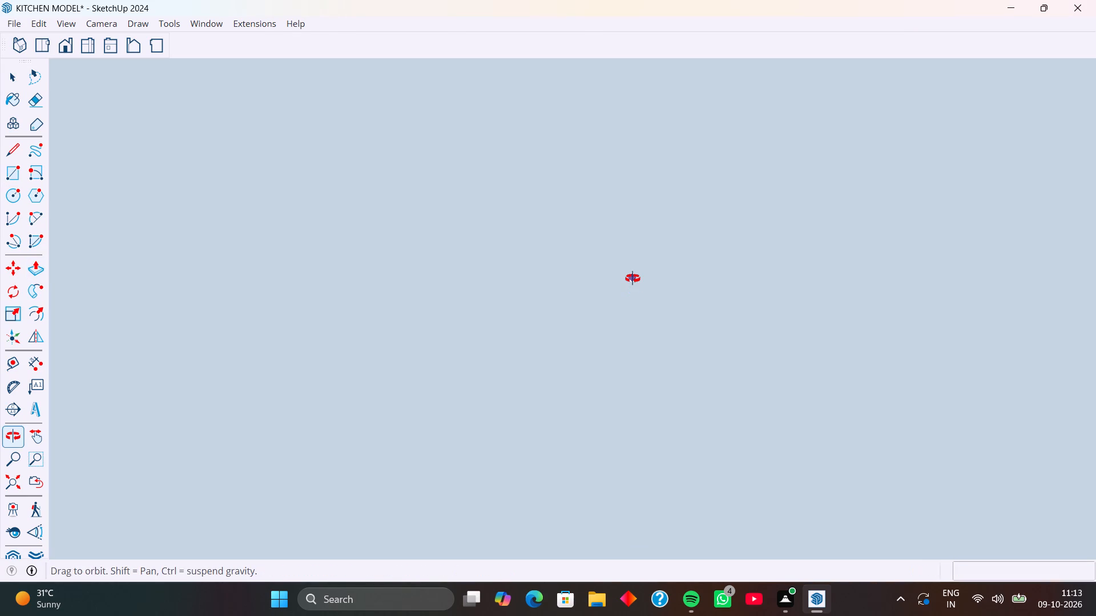
pyautogui.scroll(17, 632, 278)
pyautogui.scroll(4, 632, 278)
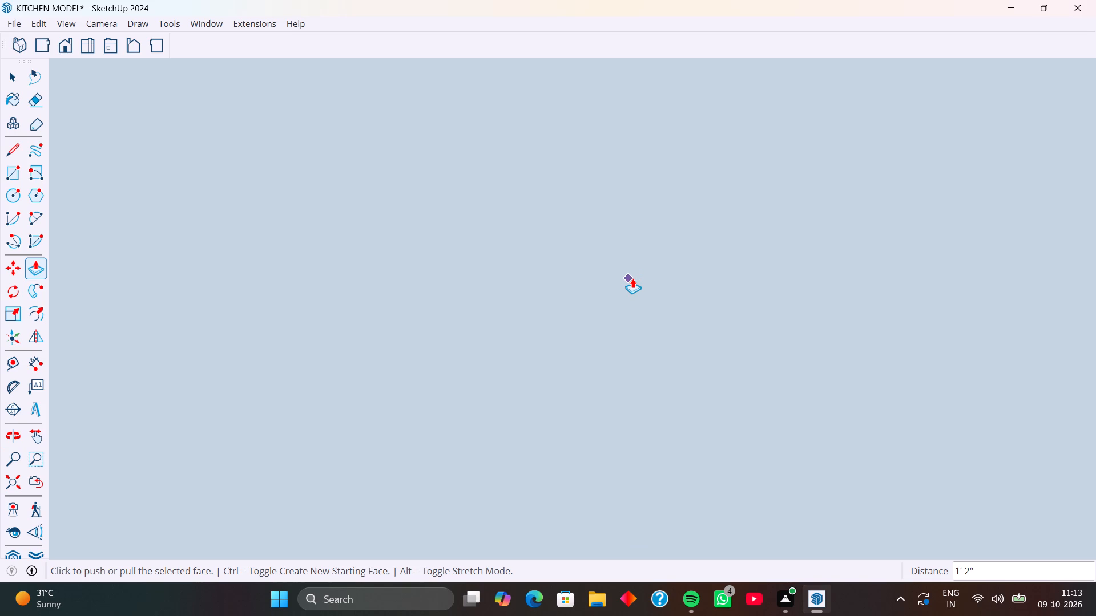
pyautogui.scroll(20, 632, 278)
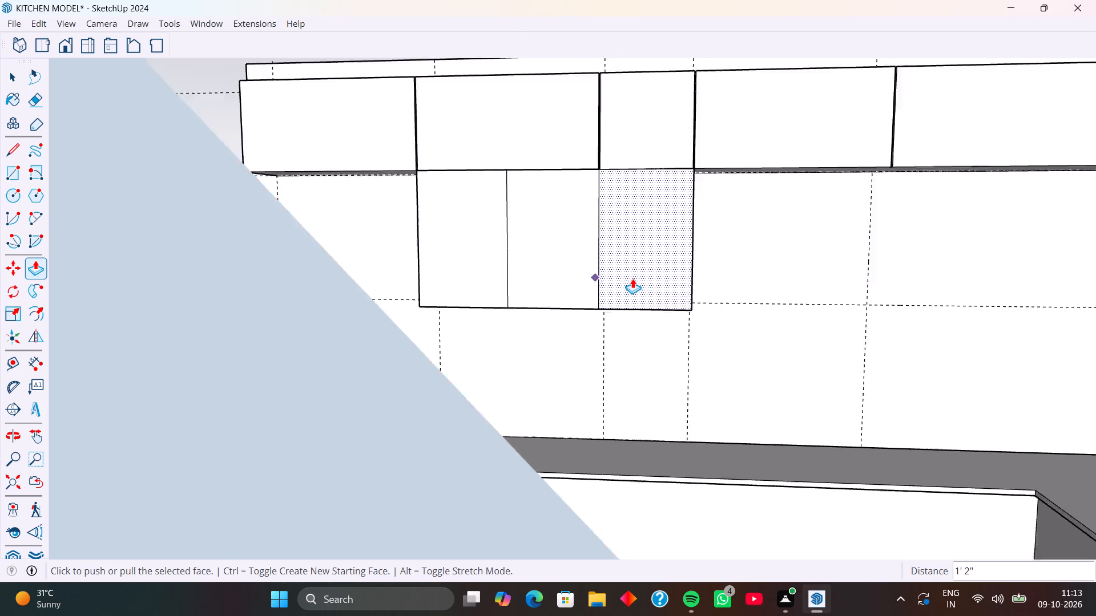
pyautogui.scroll(2, 632, 278)
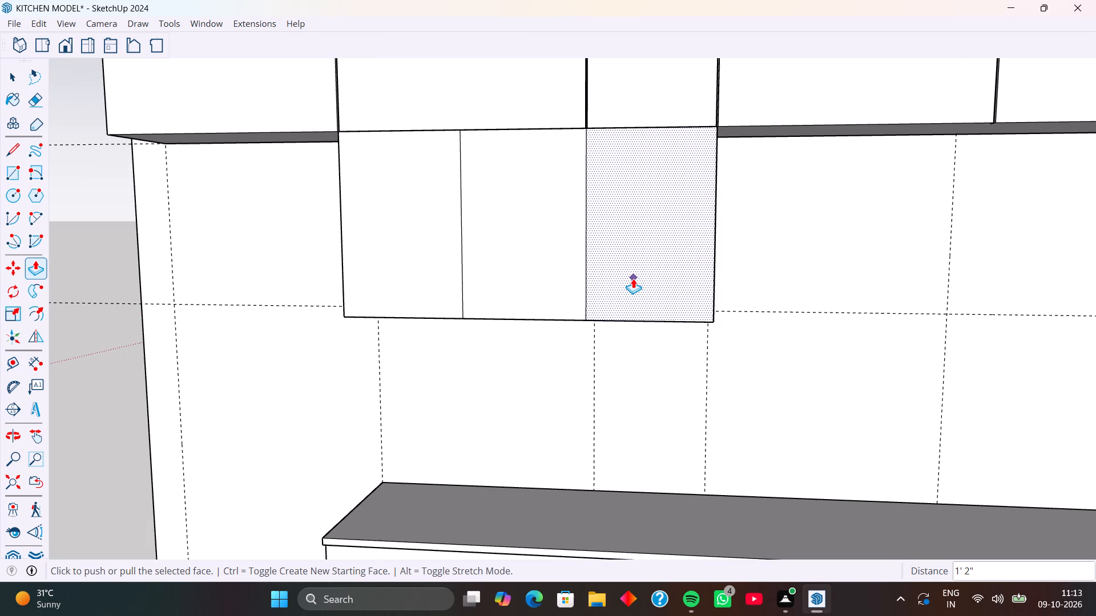
pyautogui.keyDown('shift'); pyautogui.moveTo(684, 236); pyautogui.dragTo(508, 274, button='middle'); pyautogui.keyUp('shift')
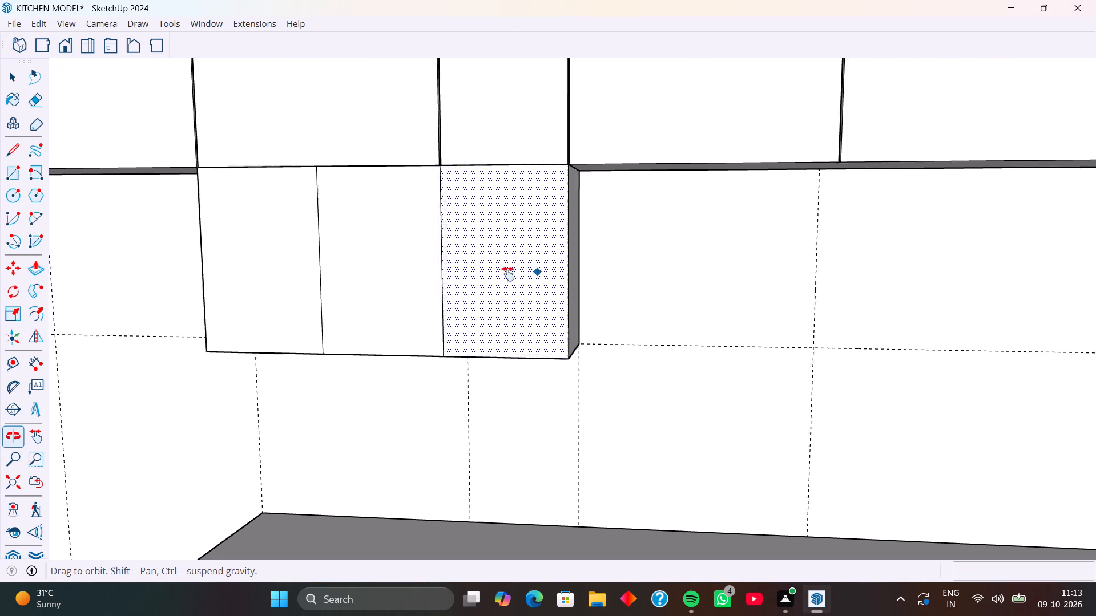
pyautogui.keyDown('shift'); pyautogui.moveTo(508, 274); pyautogui.dragTo(439, 281, button='middle'); pyautogui.keyUp('shift')
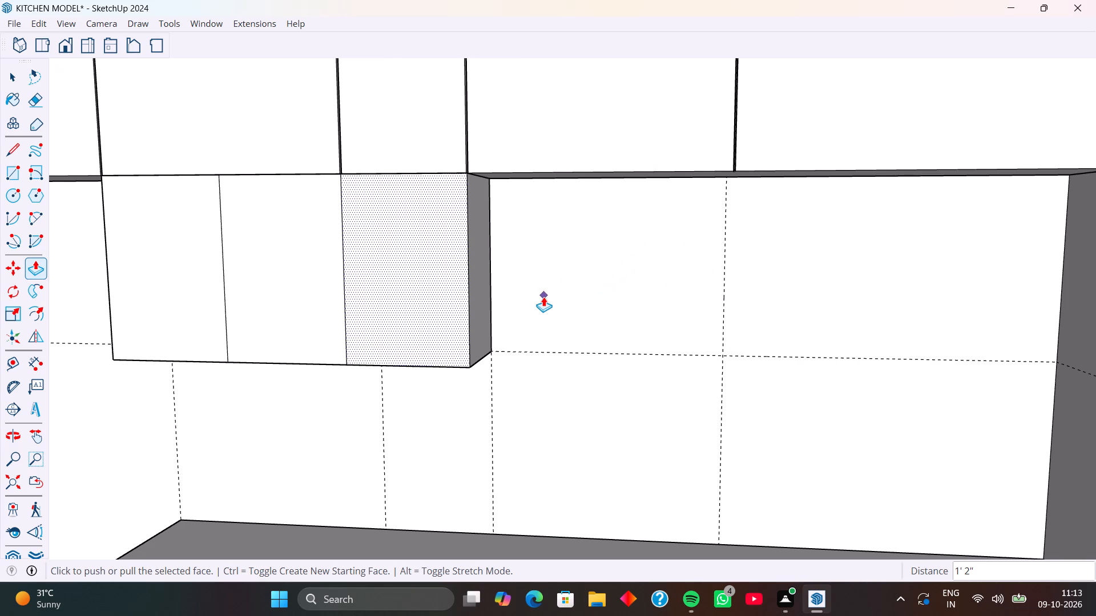
pyautogui.press('r')
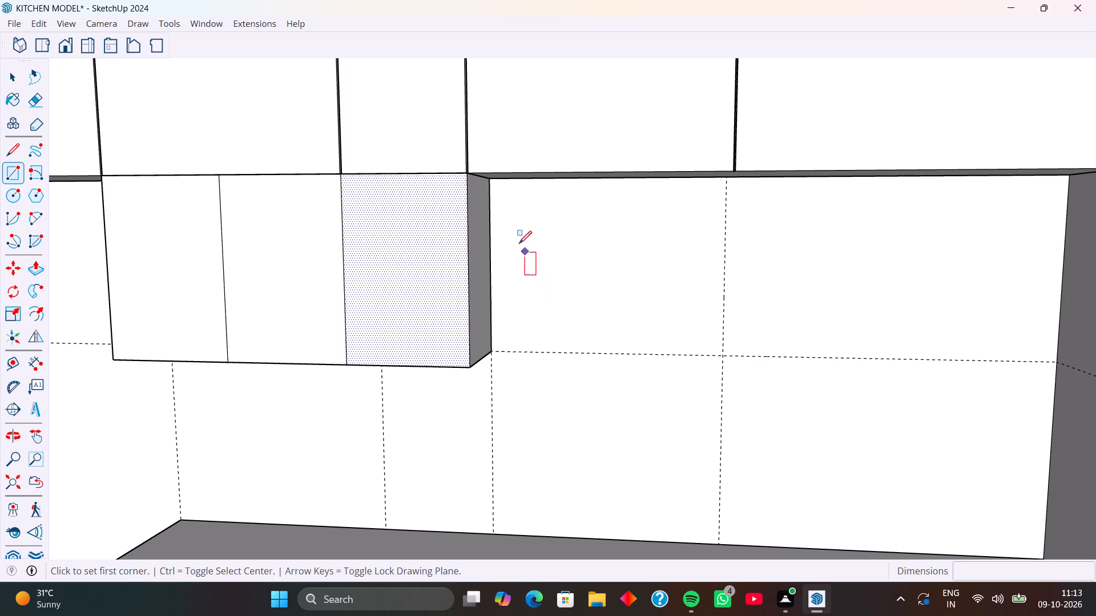
pyautogui.click(489, 181)
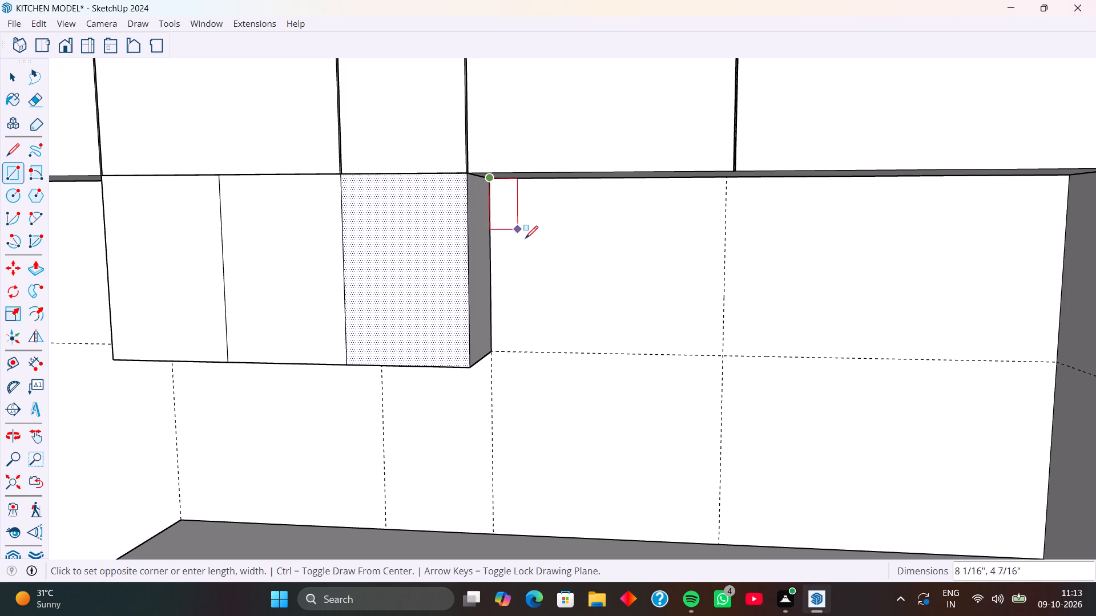
pyautogui.click(725, 356)
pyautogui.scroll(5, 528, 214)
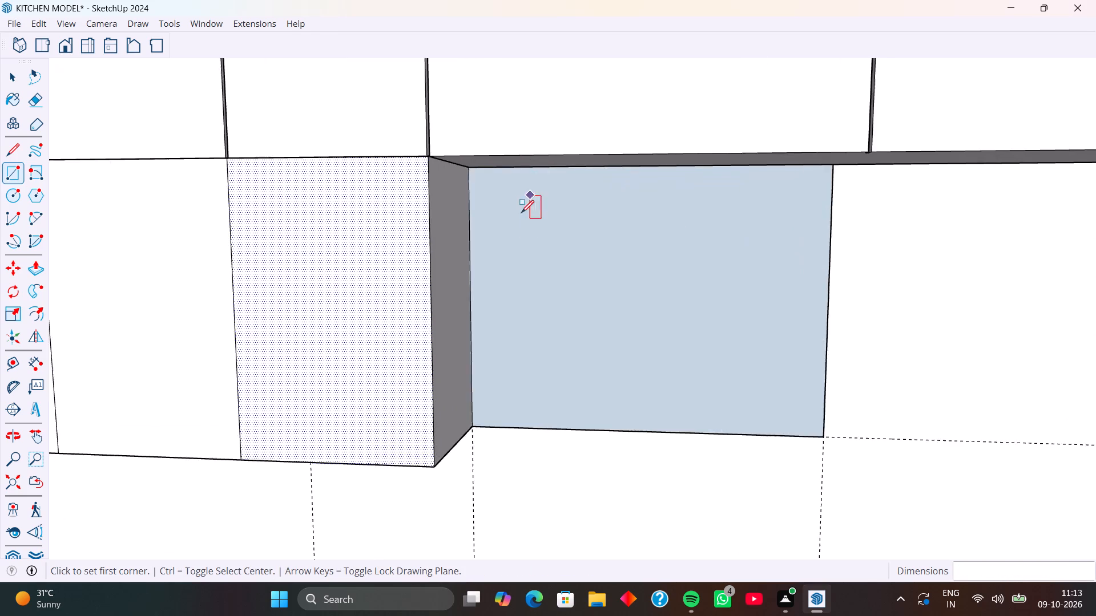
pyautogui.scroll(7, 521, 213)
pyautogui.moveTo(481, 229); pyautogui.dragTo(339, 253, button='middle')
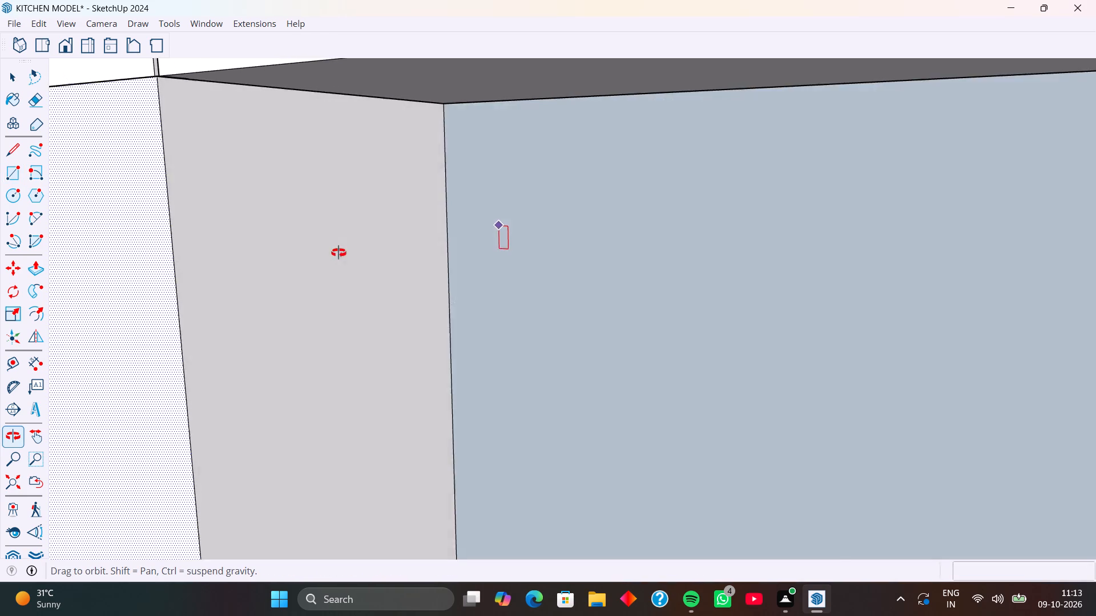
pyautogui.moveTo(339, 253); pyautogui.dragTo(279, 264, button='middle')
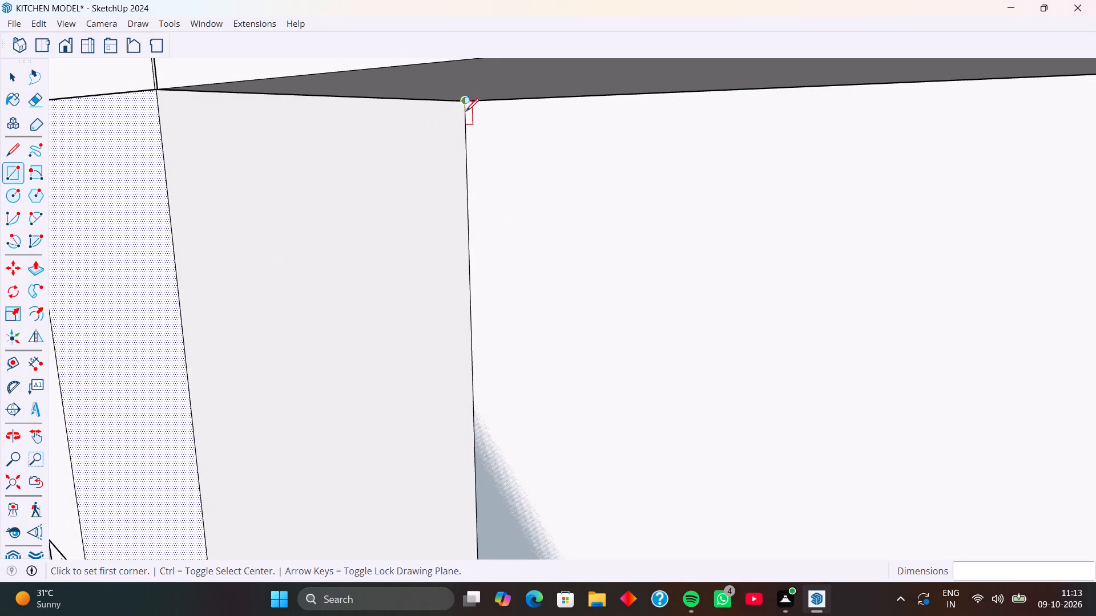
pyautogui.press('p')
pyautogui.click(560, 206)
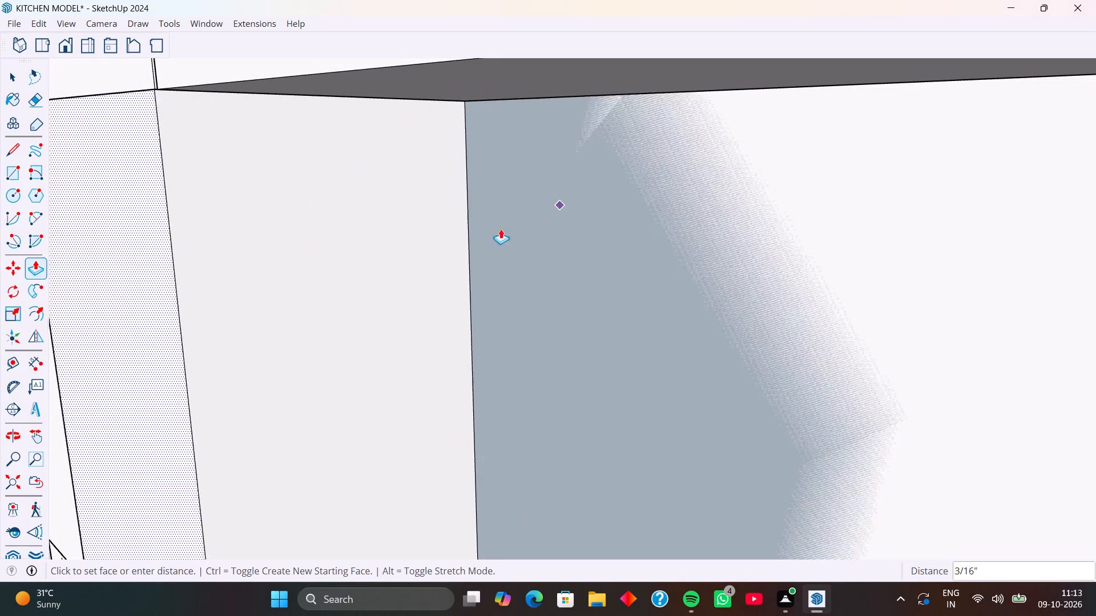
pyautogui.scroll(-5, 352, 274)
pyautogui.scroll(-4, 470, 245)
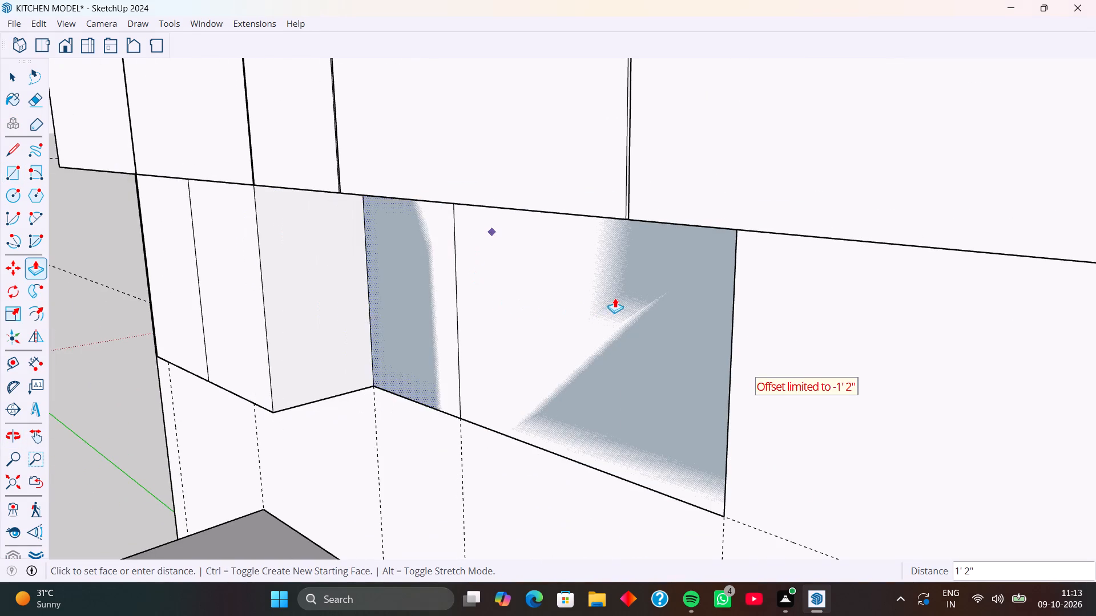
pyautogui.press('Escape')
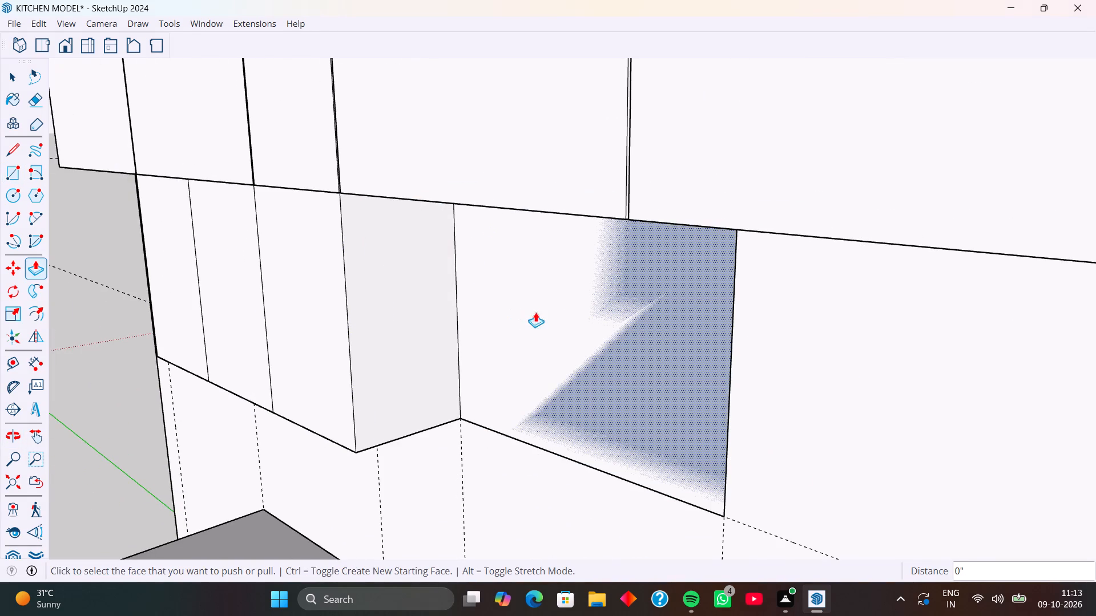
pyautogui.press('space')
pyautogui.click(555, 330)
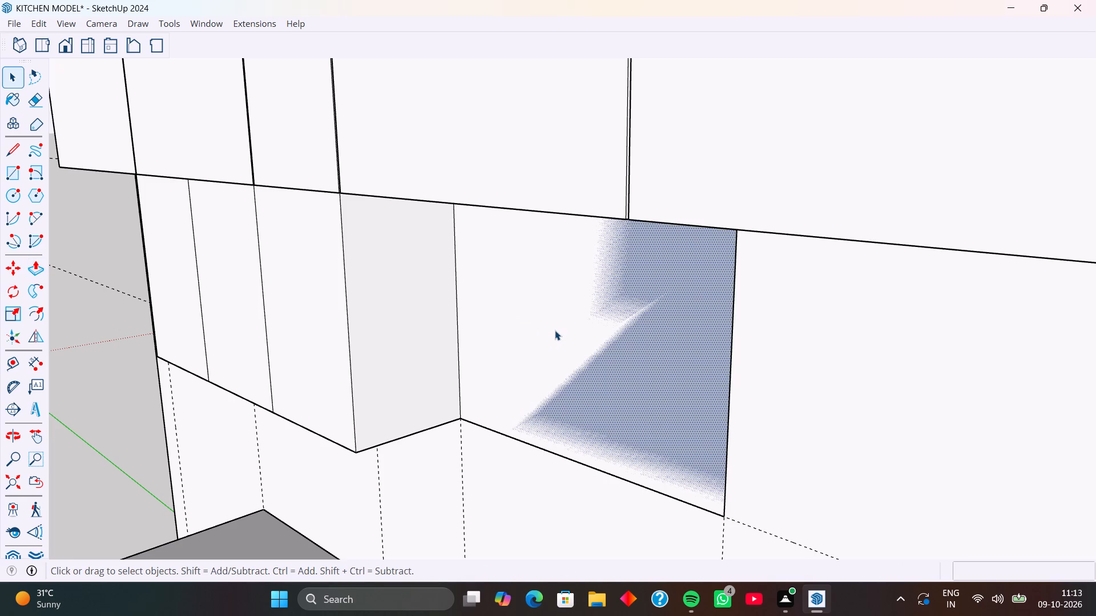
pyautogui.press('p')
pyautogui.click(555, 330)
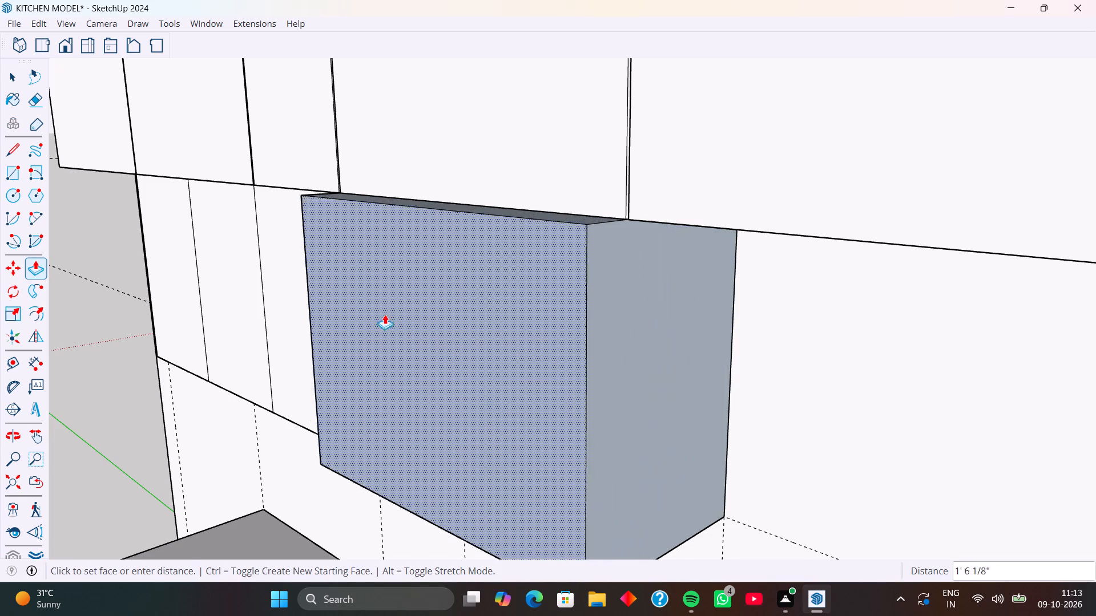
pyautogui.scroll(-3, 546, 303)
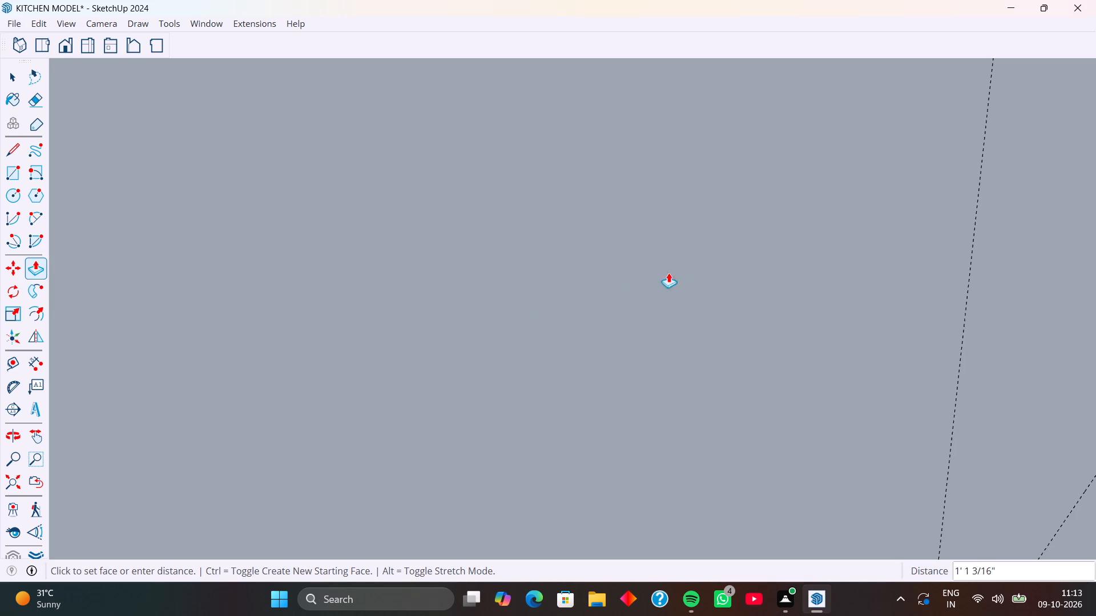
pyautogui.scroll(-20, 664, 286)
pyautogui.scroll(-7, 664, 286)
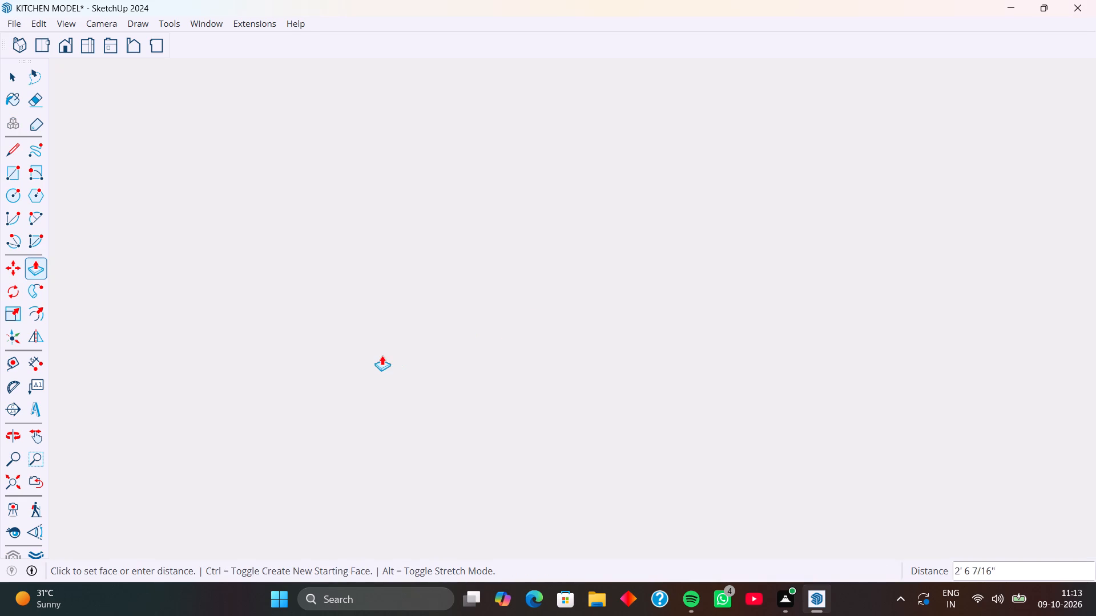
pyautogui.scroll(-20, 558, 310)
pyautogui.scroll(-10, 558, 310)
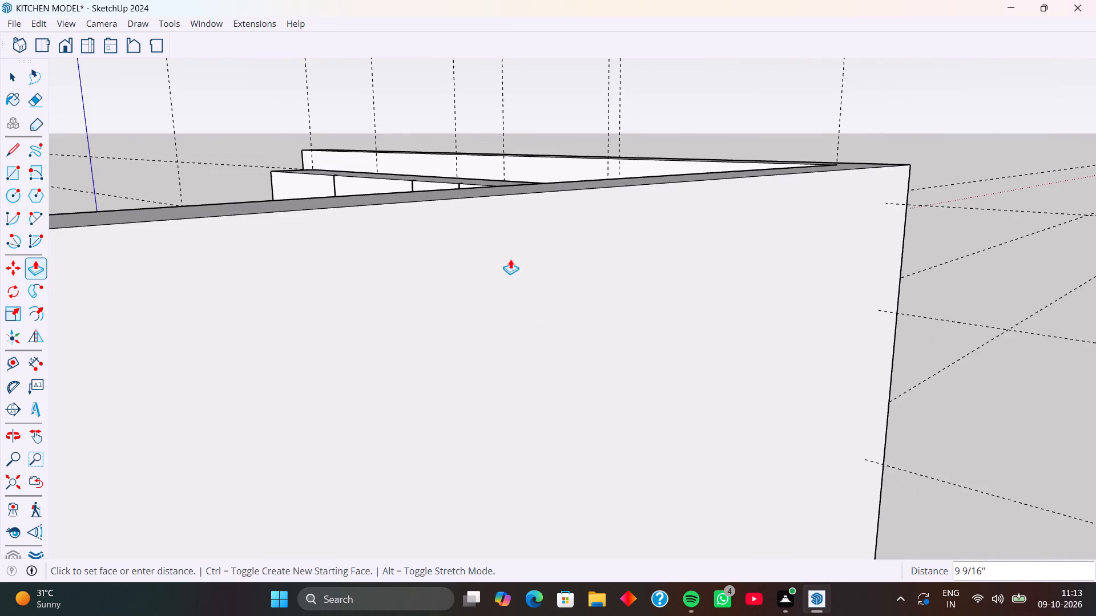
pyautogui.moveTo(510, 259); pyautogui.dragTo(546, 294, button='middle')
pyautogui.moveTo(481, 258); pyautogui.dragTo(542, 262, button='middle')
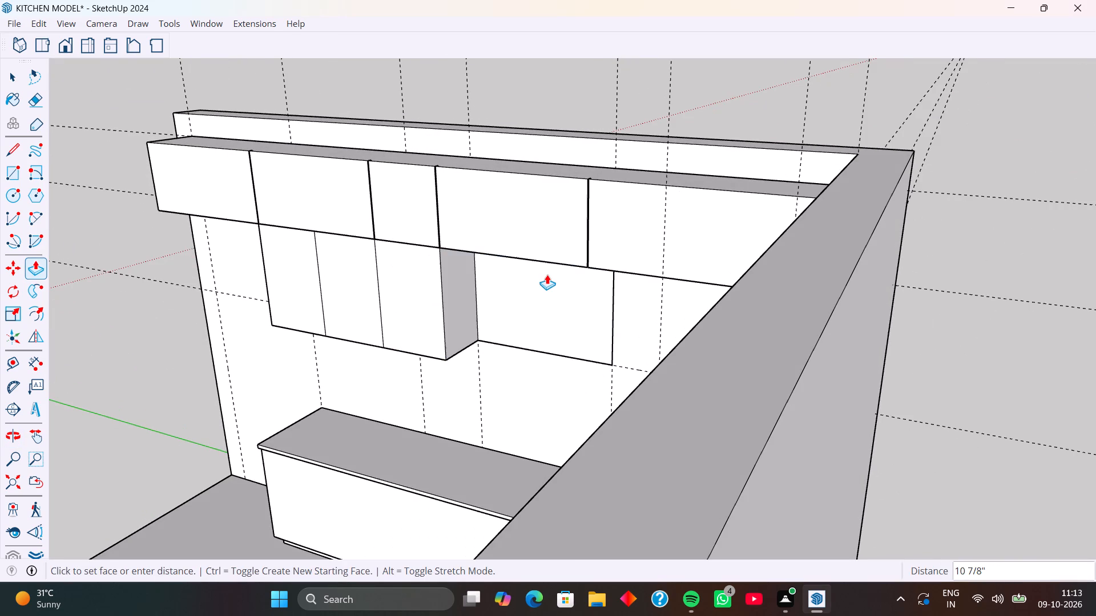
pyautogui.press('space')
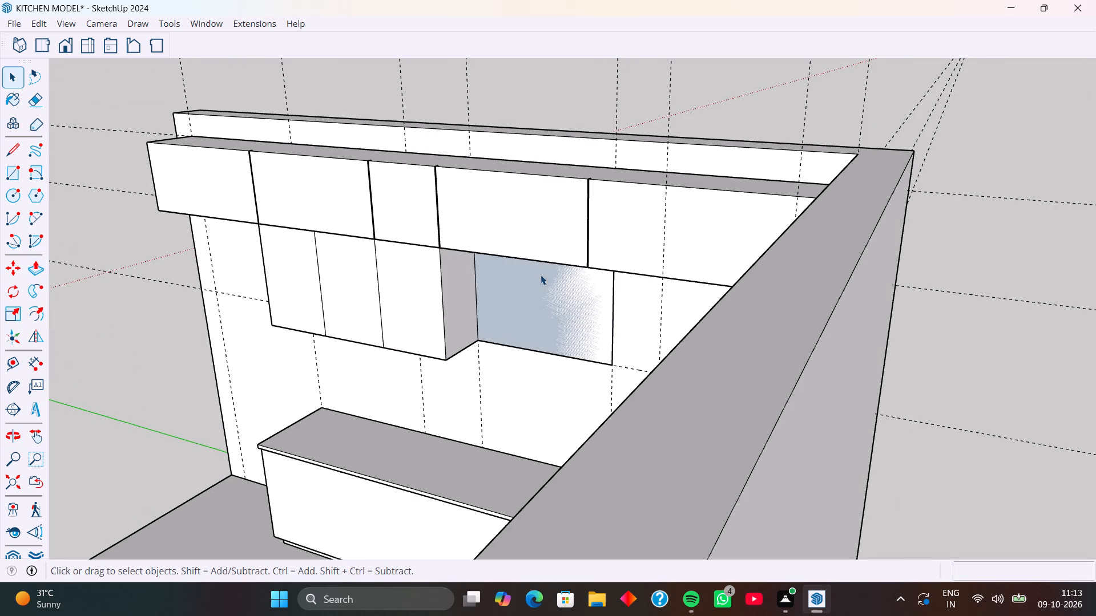
# Reverse the face of the 3' wide rectangle below the fourth upper cabinet.
pyautogui.click(546, 306)
pyautogui.rightClick(546, 306)
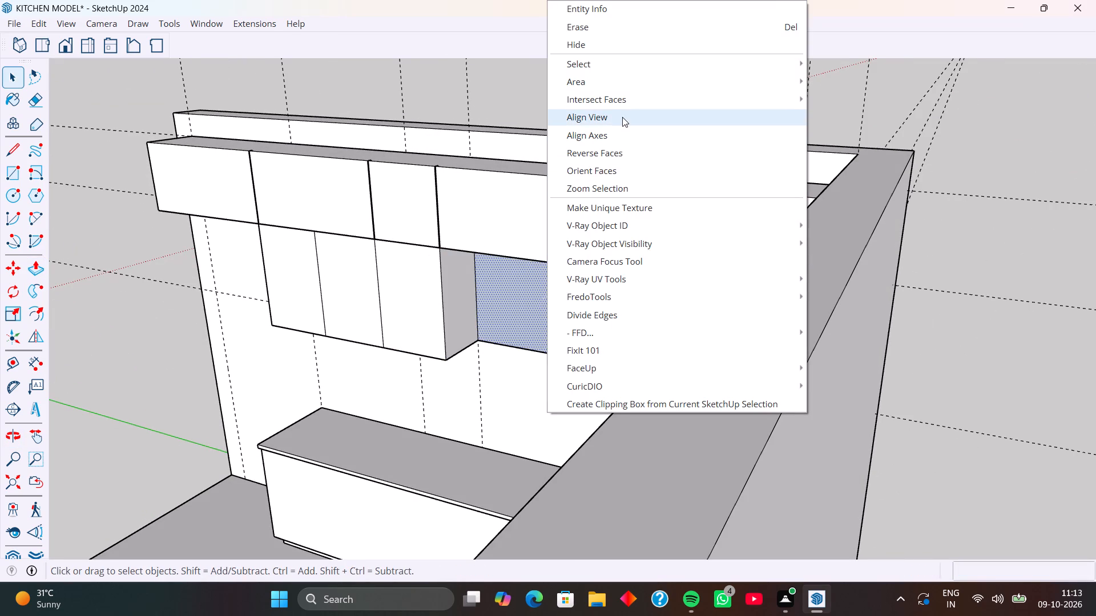
pyautogui.click(627, 153)
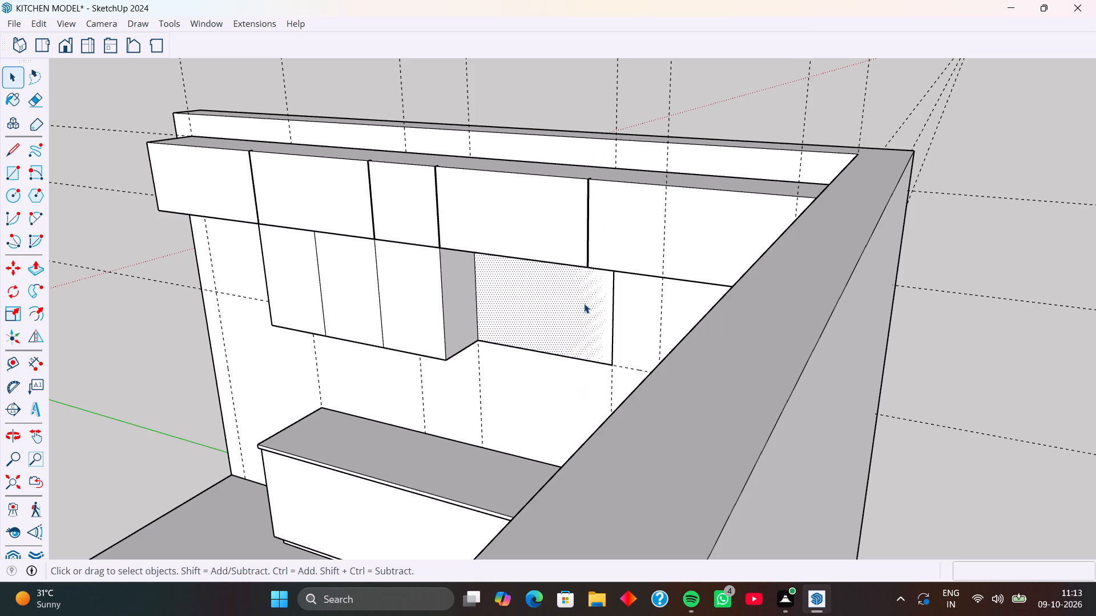
# Extrude the 3' wide rectangle below the fourth upper cabinet 1' 2", flush with the neighbouring lower cabinet's front.
pyautogui.press('p')
pyautogui.click(584, 303)
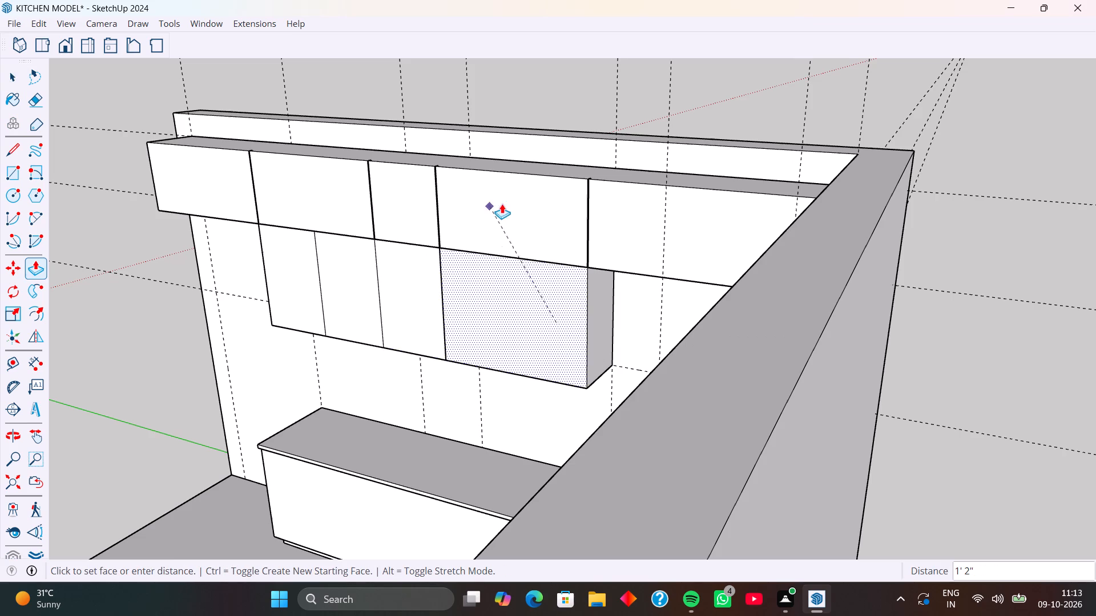
pyautogui.click(499, 222)
# Draw a 2' 3" by about 3' 11 5/8" rectangle on the wall below the last upper cabinet, reaching the corner.
pyautogui.moveTo(512, 307); pyautogui.dragTo(639, 279, button='middle')
pyautogui.scroll(1, 535, 338)
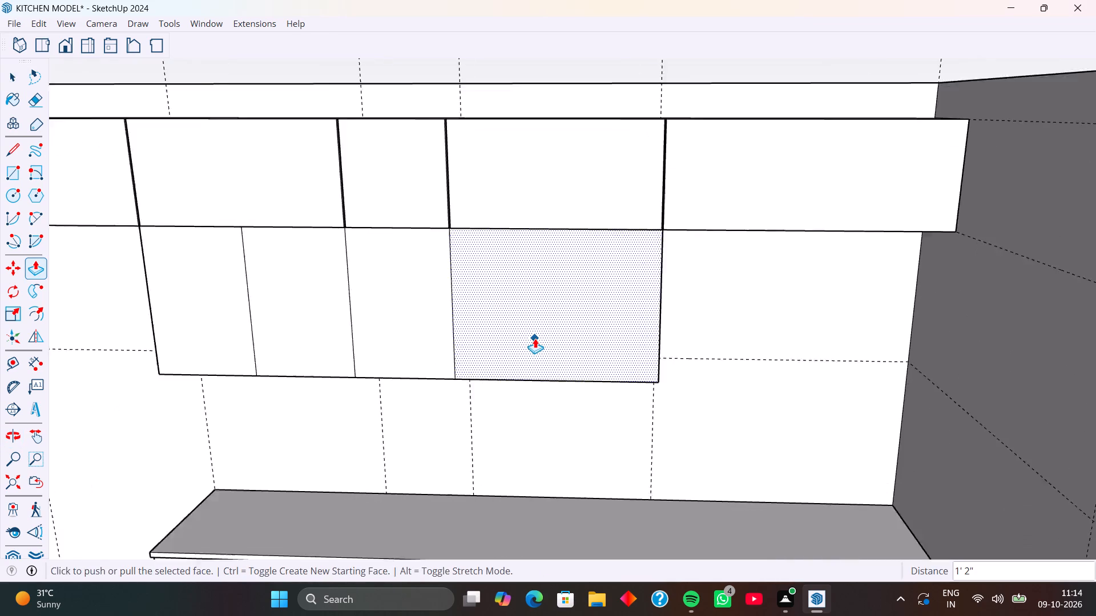
pyautogui.scroll(2, 535, 338)
pyautogui.moveTo(535, 338); pyautogui.dragTo(457, 331, button='middle')
pyautogui.moveTo(573, 326); pyautogui.dragTo(545, 327, button='middle')
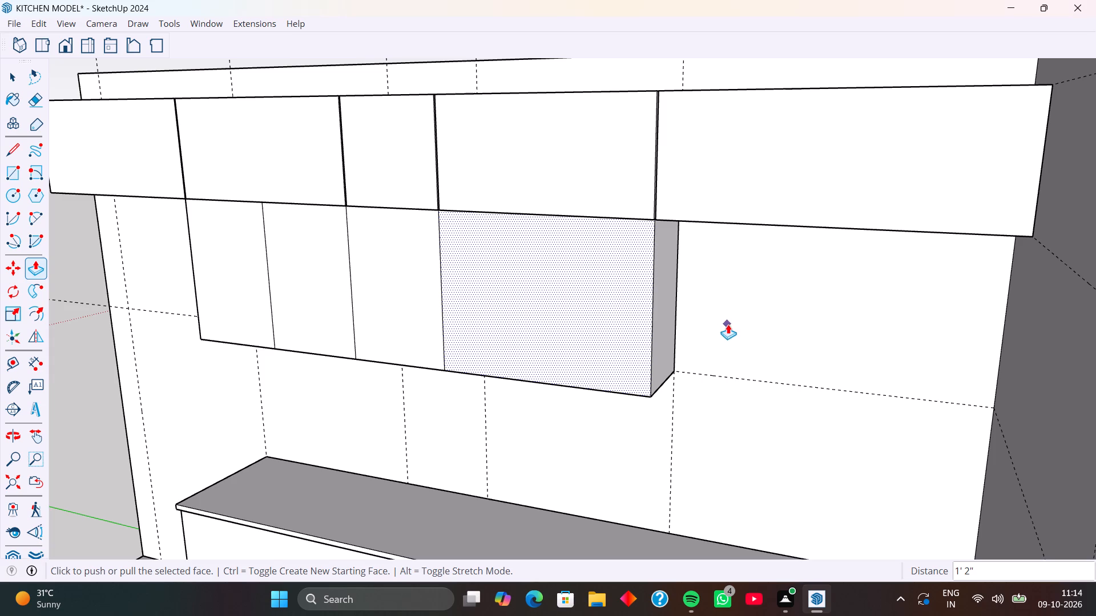
pyautogui.moveTo(698, 283); pyautogui.dragTo(686, 256, button='middle')
pyautogui.scroll(3, 682, 244)
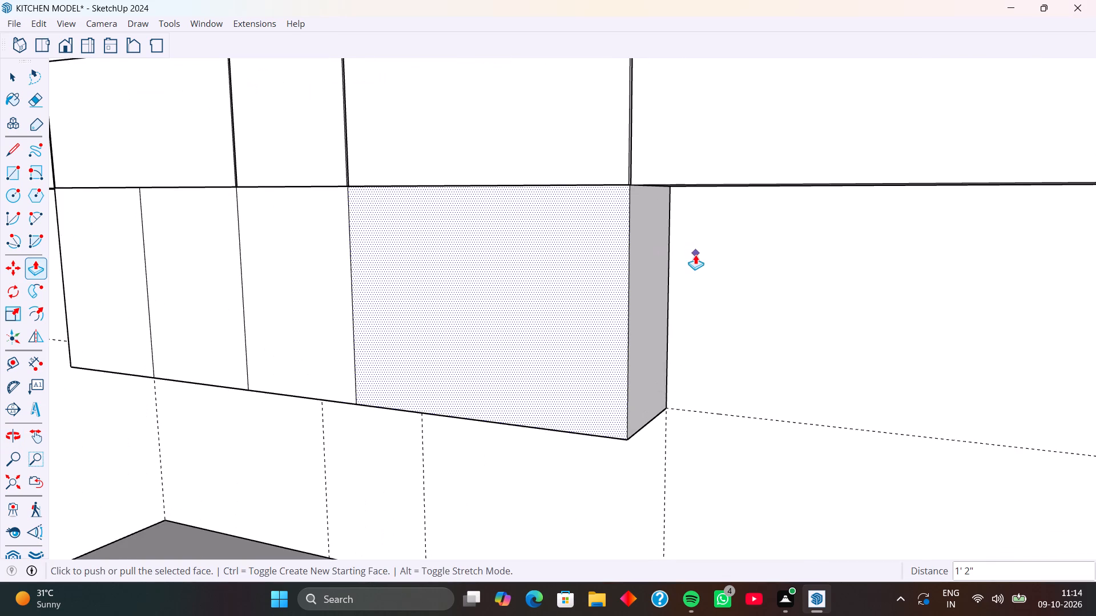
pyautogui.moveTo(699, 234); pyautogui.dragTo(698, 208, button='middle')
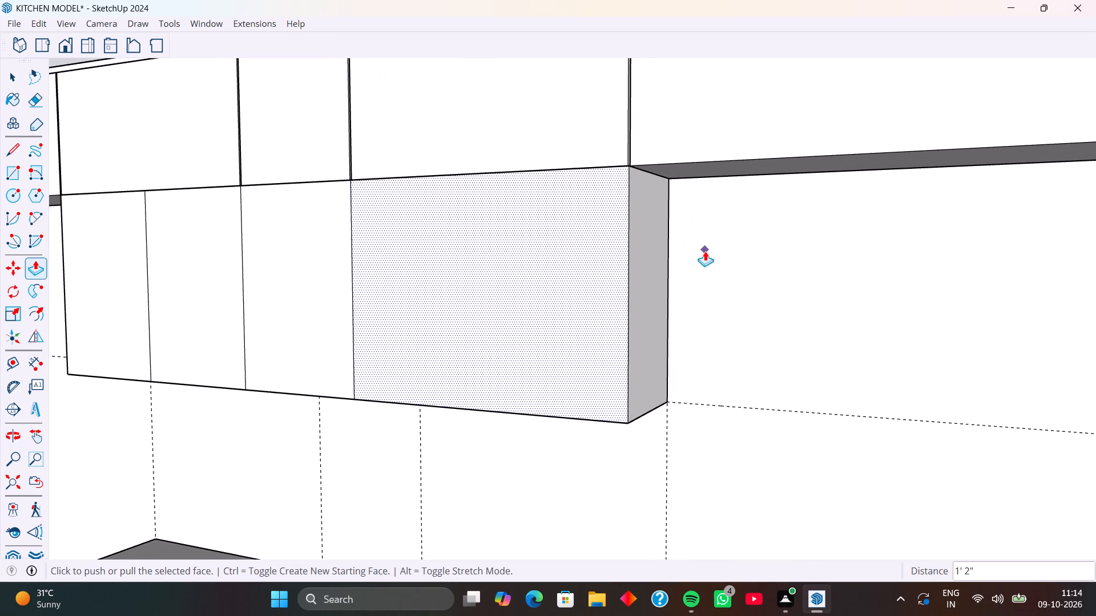
pyautogui.keyDown('shift'); pyautogui.moveTo(705, 251); pyautogui.dragTo(597, 241, button='middle'); pyautogui.keyUp('shift')
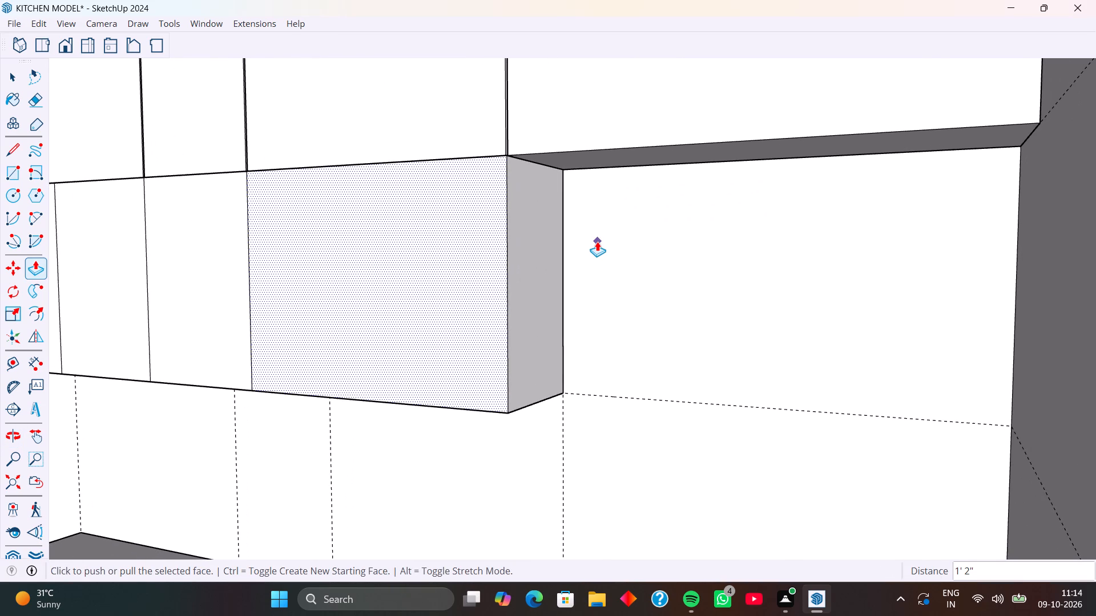
pyautogui.press('r')
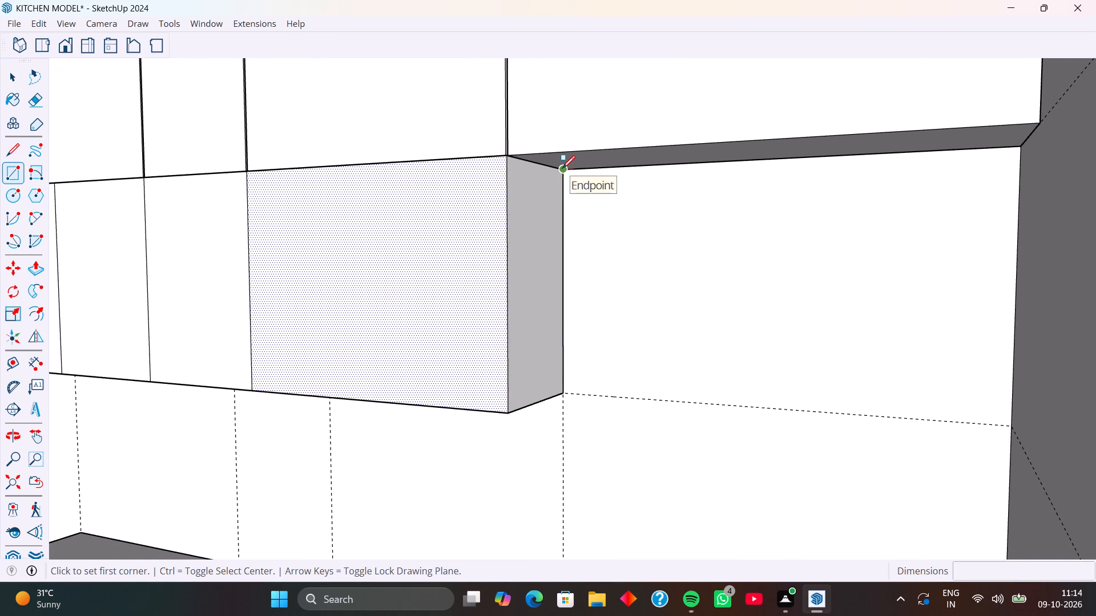
pyautogui.click(562, 170)
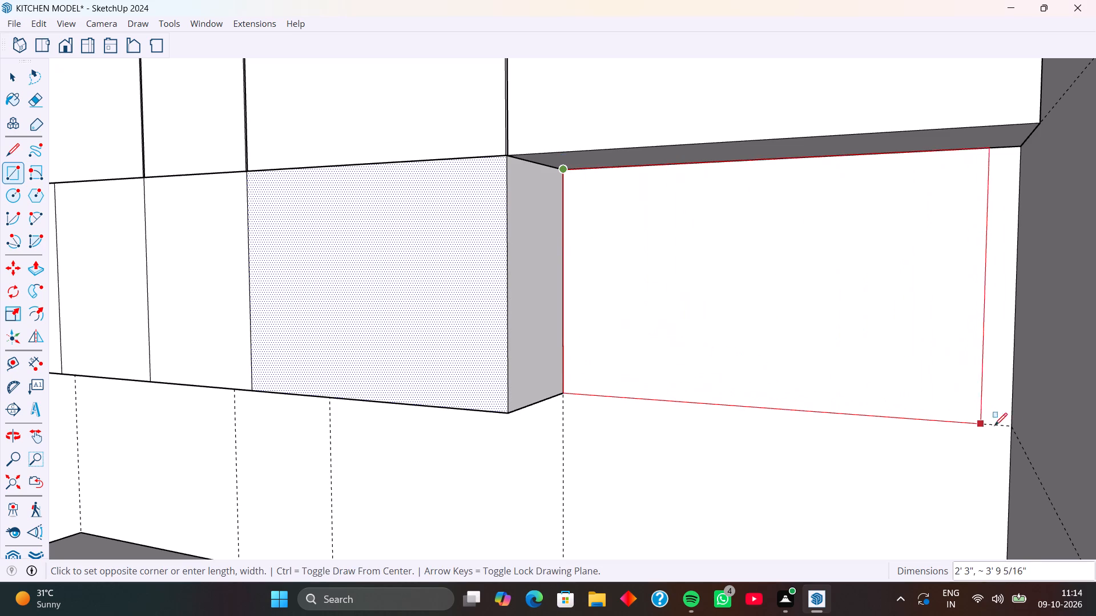
pyautogui.click(1008, 427)
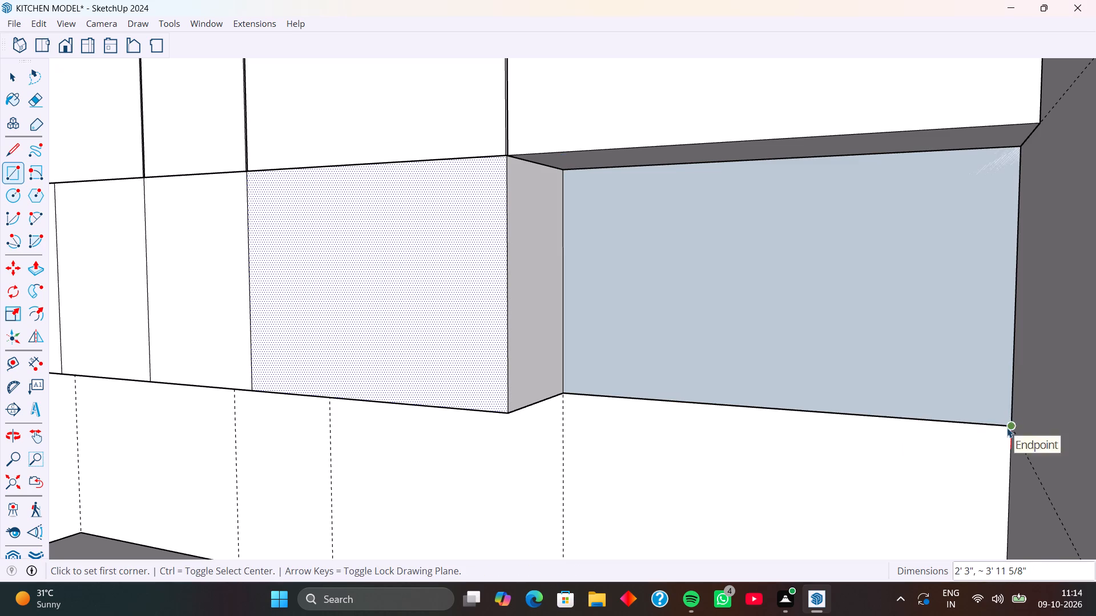
# Reverse the face of the new rectangle below the last upper cabinet.
pyautogui.press('space')
pyautogui.click(964, 386)
pyautogui.rightClick(964, 386)
pyautogui.click(921, 153)
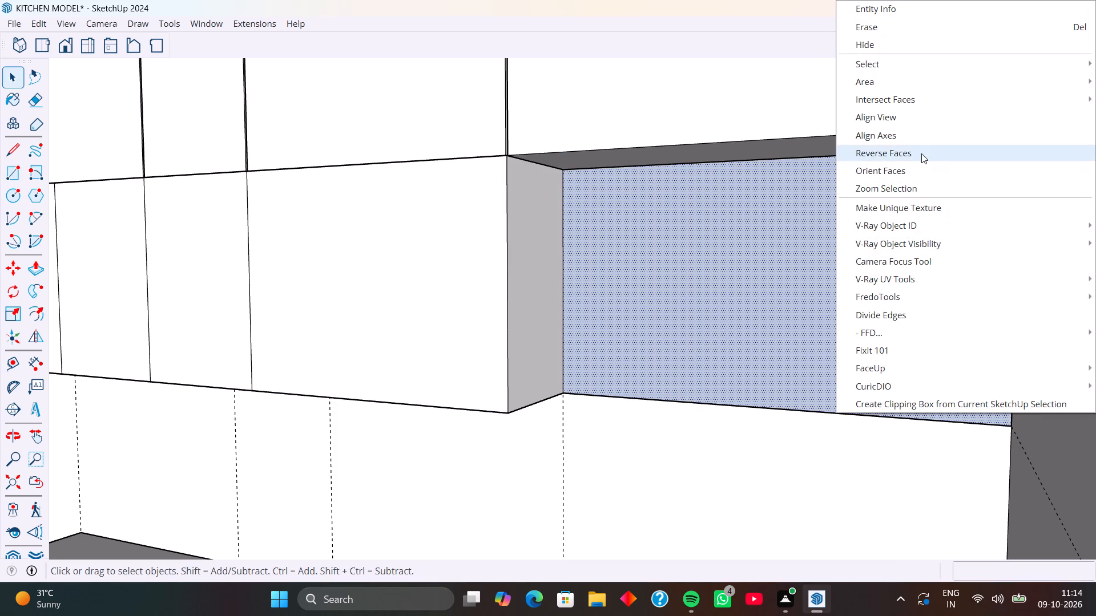
# Extrude the corner rectangle below the last upper cabinet 1' 2", flush with the adjacent lower cabinet's front.
pyautogui.press('p')
pyautogui.click(819, 282)
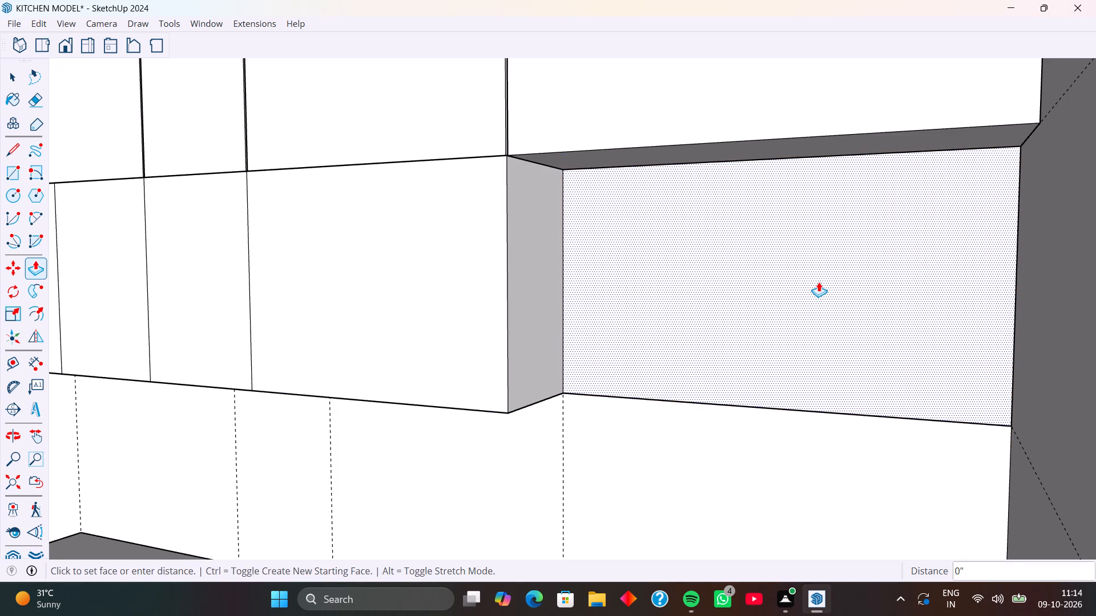
pyautogui.scroll(-3, 568, 265)
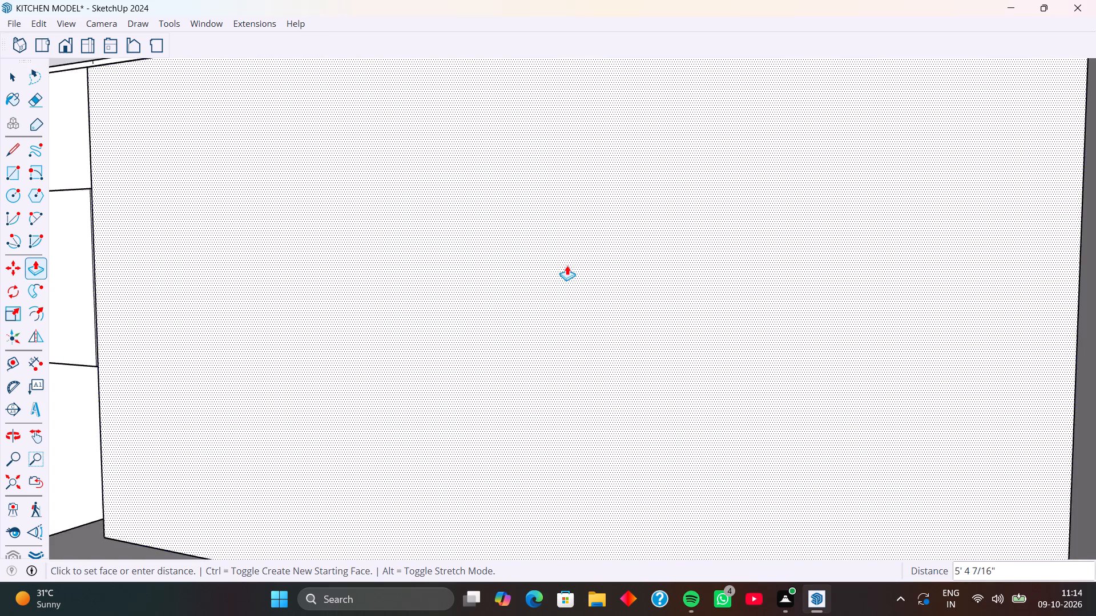
pyautogui.moveTo(687, 127); pyautogui.dragTo(648, 173, button='right')
pyautogui.scroll(-4, 477, 264)
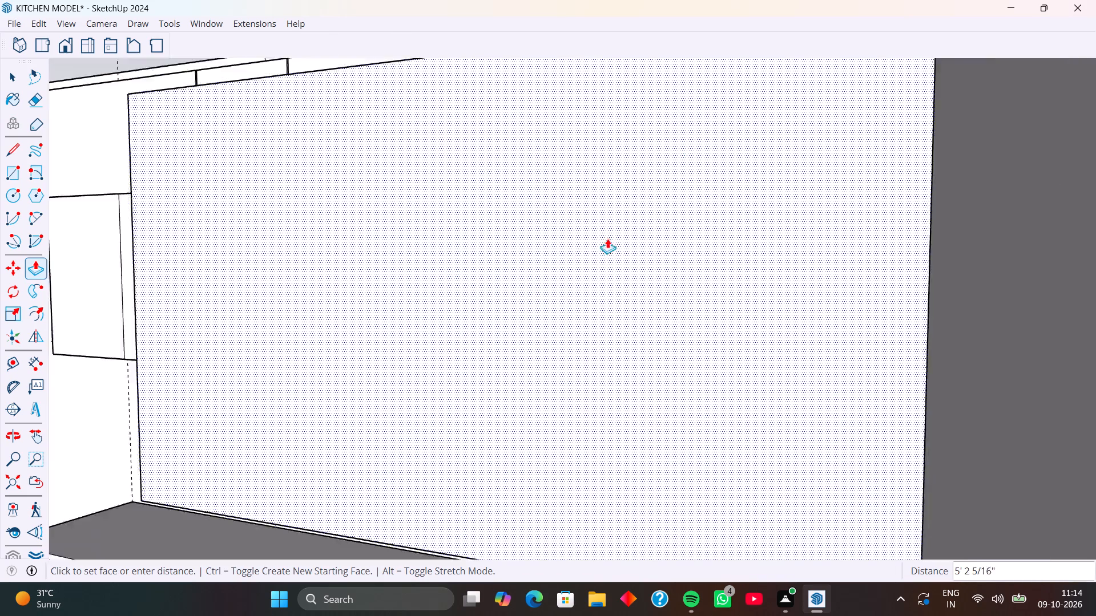
pyautogui.scroll(-1, 607, 238)
pyautogui.scroll(-4, 665, 237)
pyautogui.scroll(-5, 996, 292)
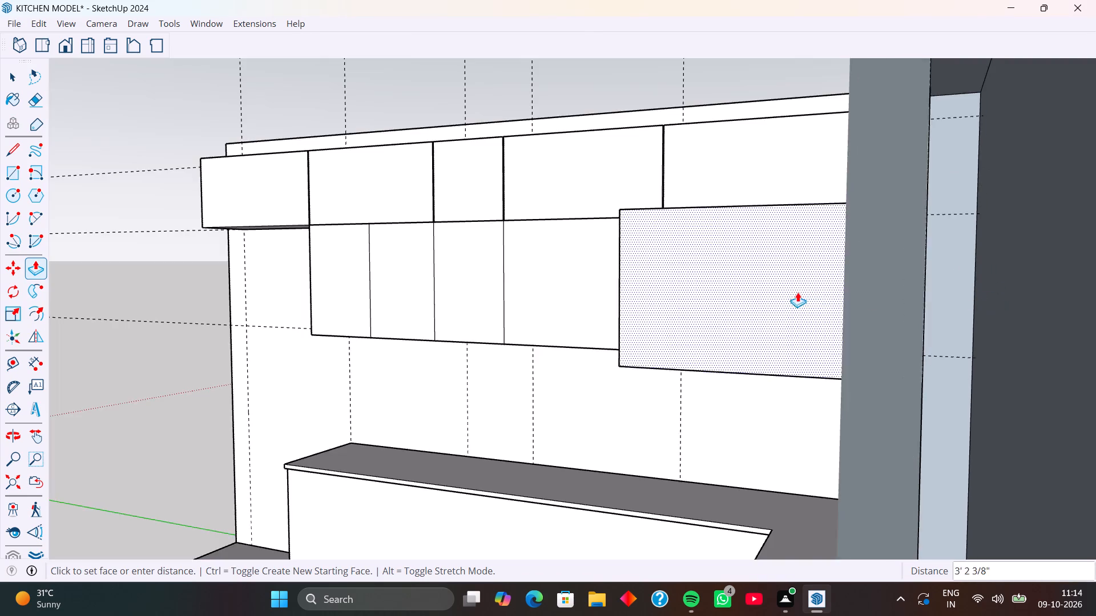
pyautogui.scroll(-4, 797, 292)
pyautogui.scroll(-13, 649, 274)
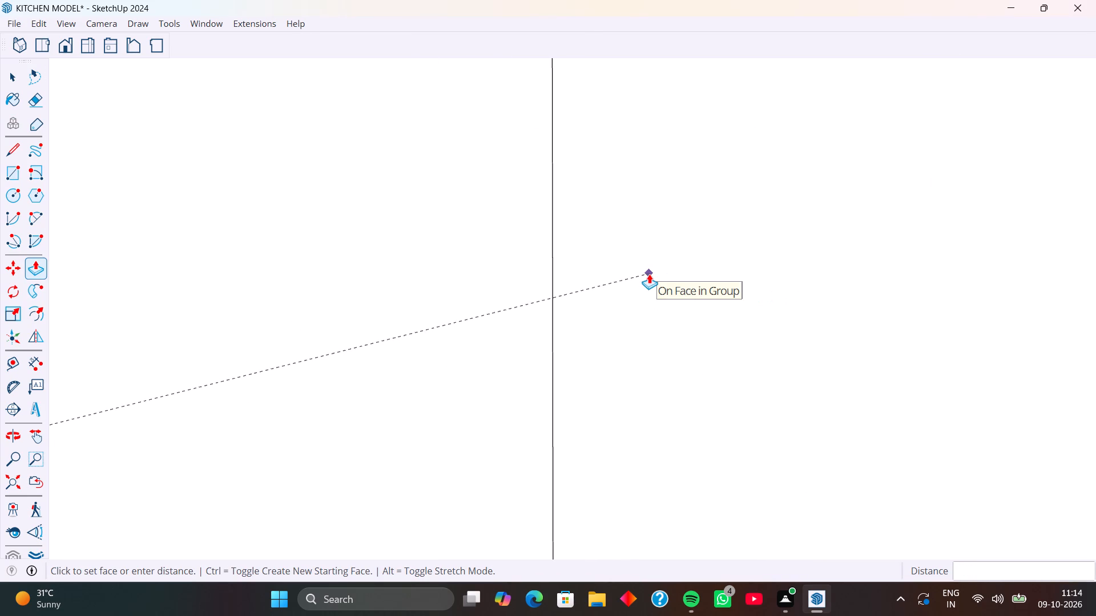
pyautogui.scroll(-20, 649, 274)
pyautogui.moveTo(623, 229); pyautogui.dragTo(763, 284, button='middle')
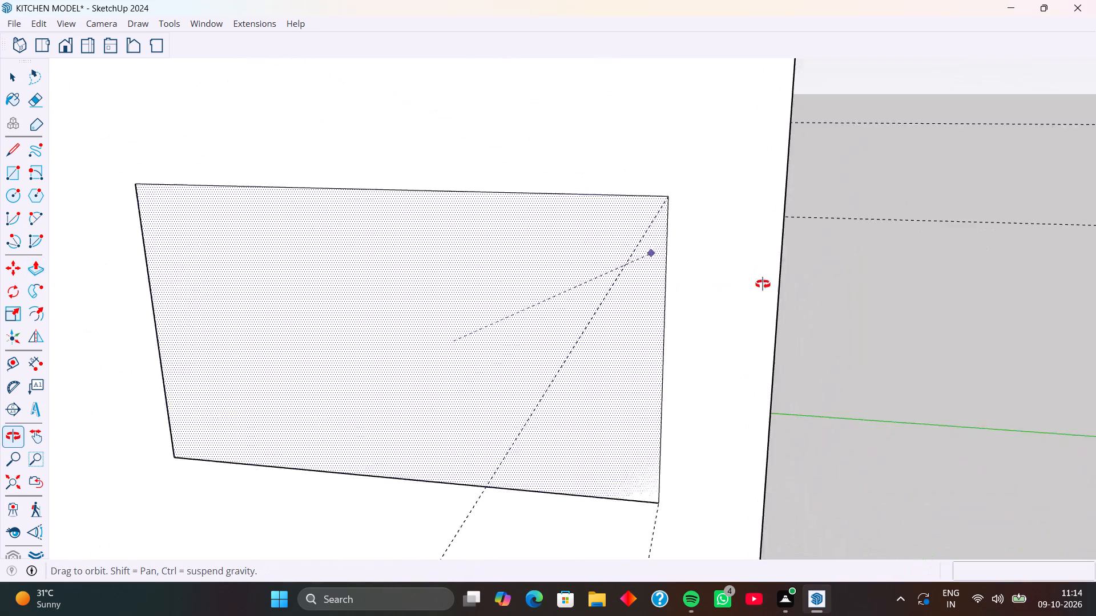
pyautogui.moveTo(763, 284); pyautogui.dragTo(817, 274, button='middle')
pyautogui.scroll(-4, 567, 266)
pyautogui.scroll(-13, 533, 184)
pyautogui.moveTo(535, 157); pyautogui.dragTo(547, 201, button='middle')
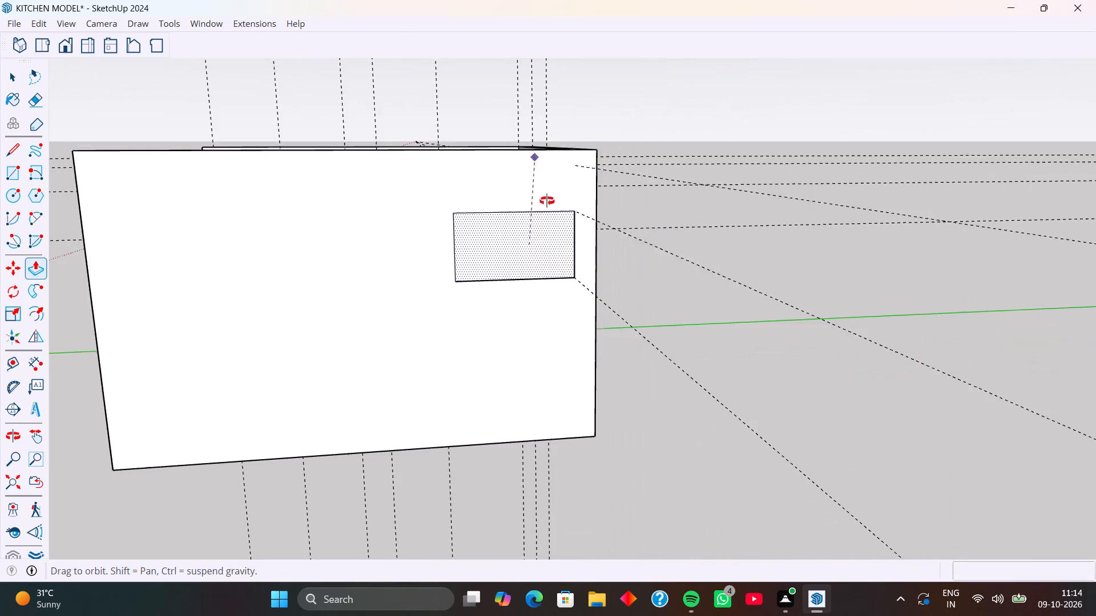
pyautogui.moveTo(547, 201); pyautogui.dragTo(595, 285, button='middle')
pyautogui.click(401, 211)
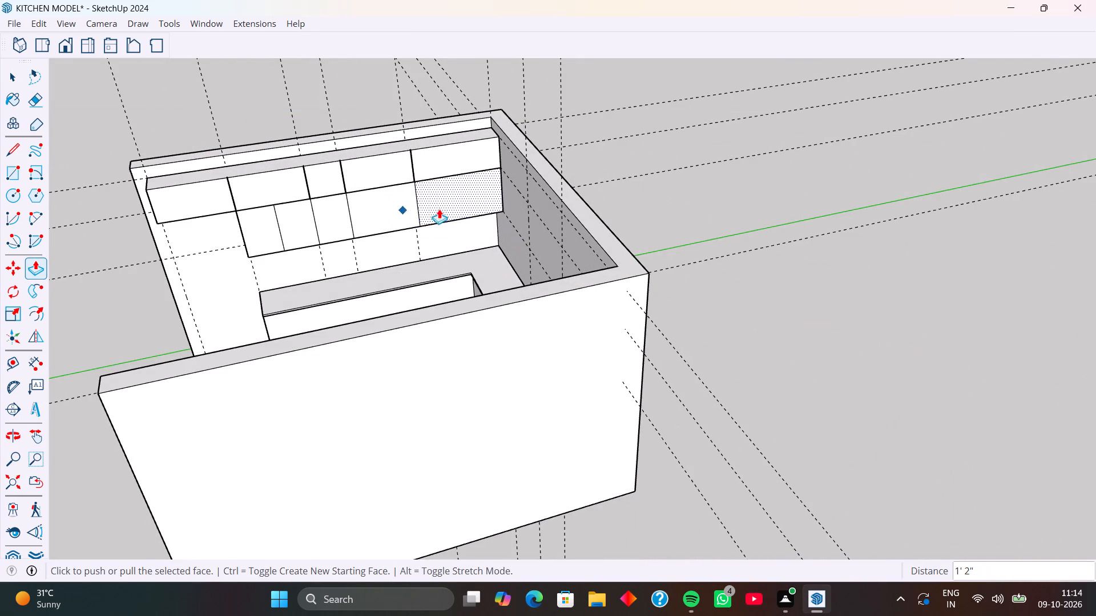
# Copy the vertical edge dividing the last two lower cabinets 1' 6" along the corner cabinet's front.
pyautogui.scroll(12, 461, 202)
pyautogui.moveTo(456, 193); pyautogui.dragTo(431, 162, button='middle')
pyautogui.scroll(-4, 434, 165)
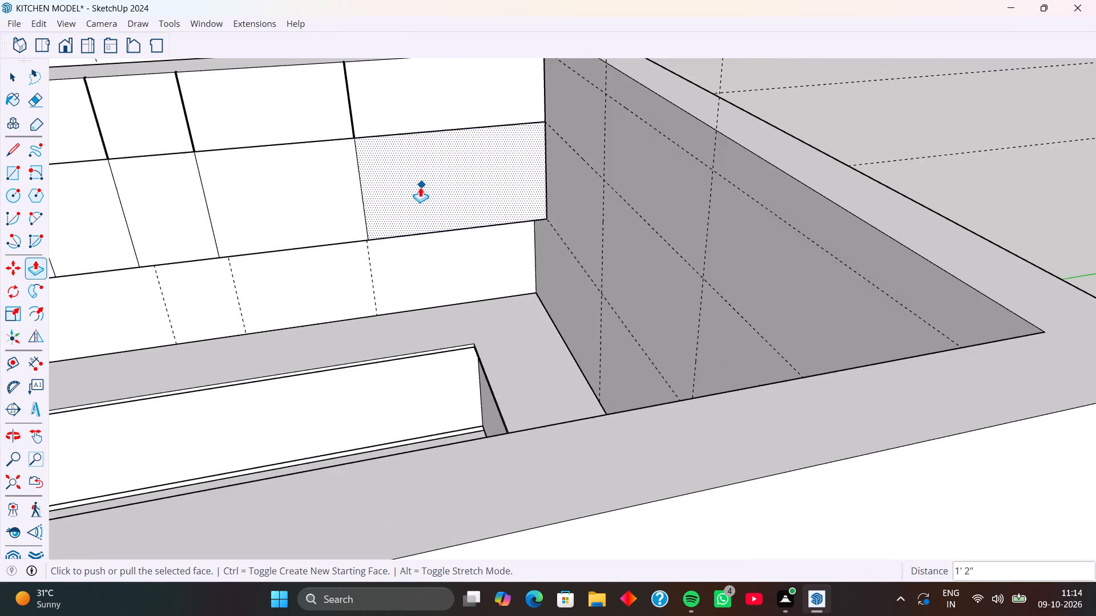
pyautogui.scroll(-4, 420, 187)
pyautogui.moveTo(420, 187); pyautogui.dragTo(434, 191, button='middle')
pyautogui.scroll(5, 417, 199)
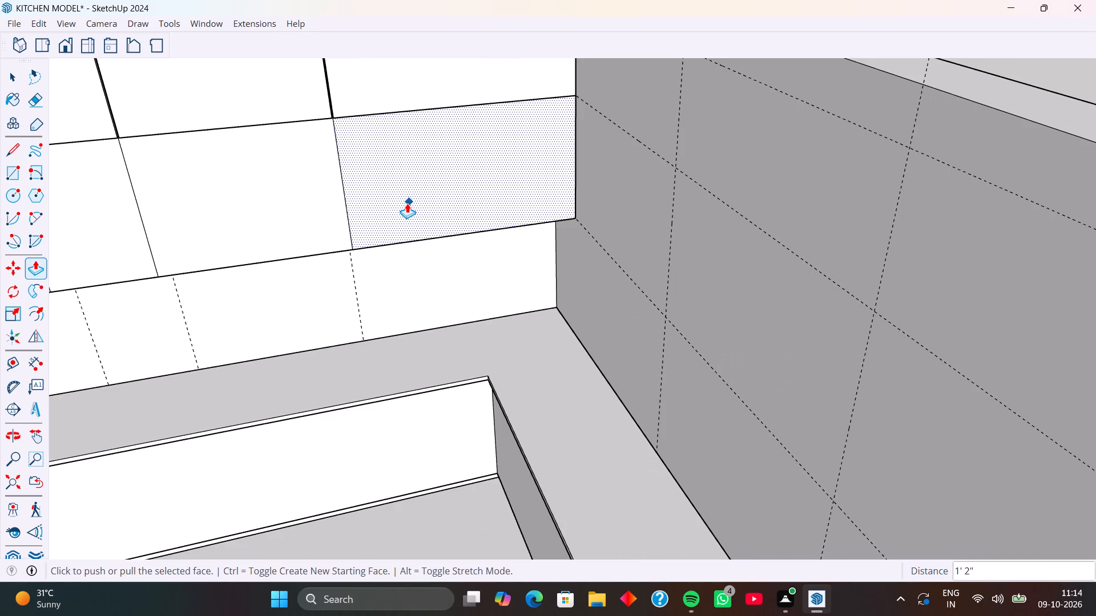
pyautogui.press('space')
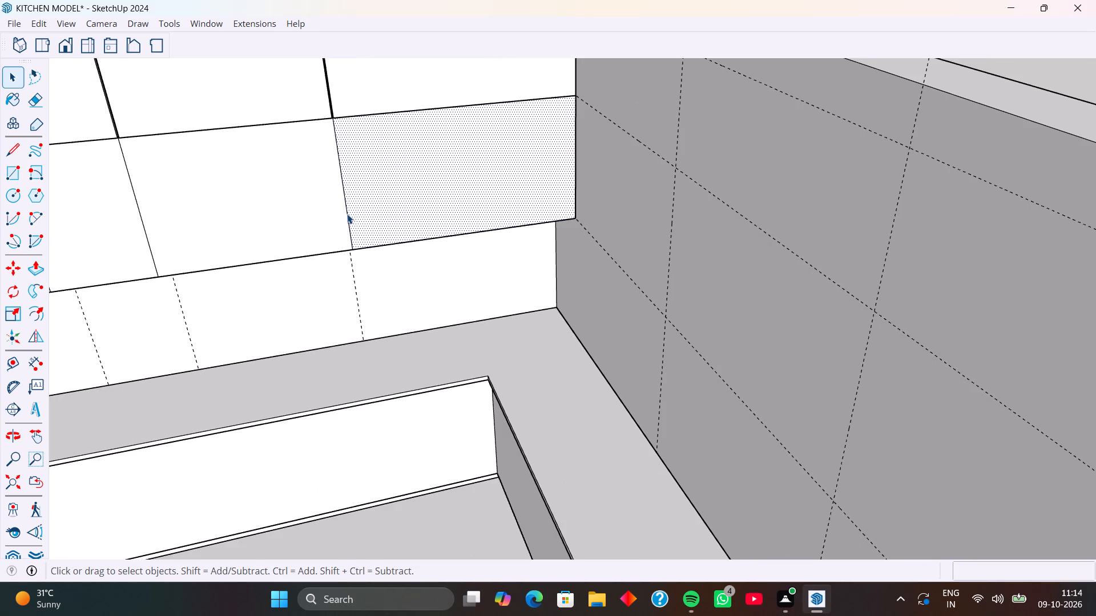
pyautogui.click(347, 214)
pyautogui.press('m')
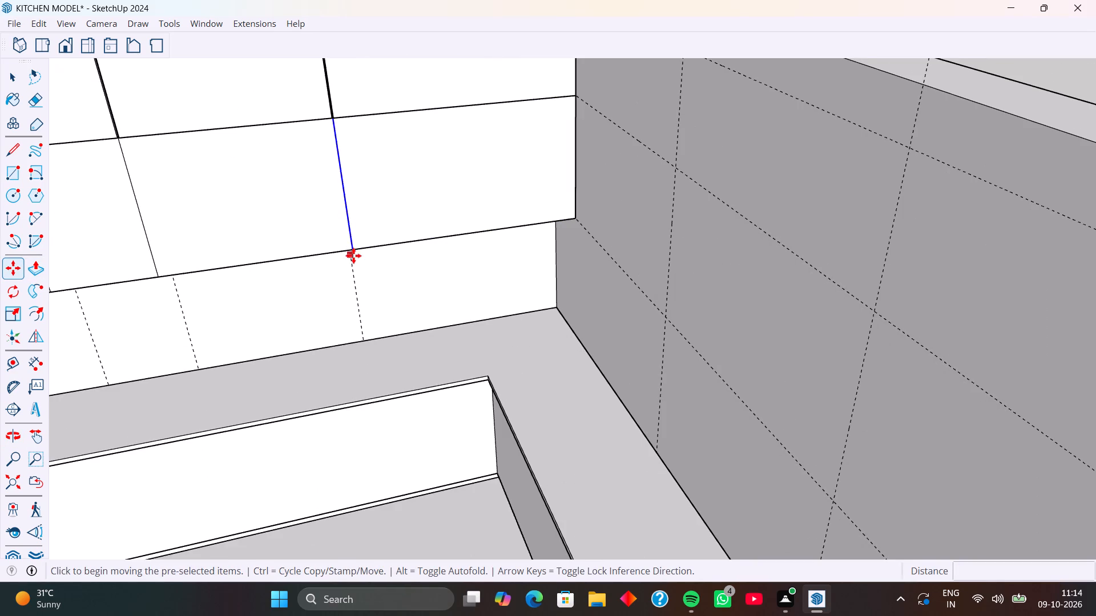
pyautogui.click(352, 249)
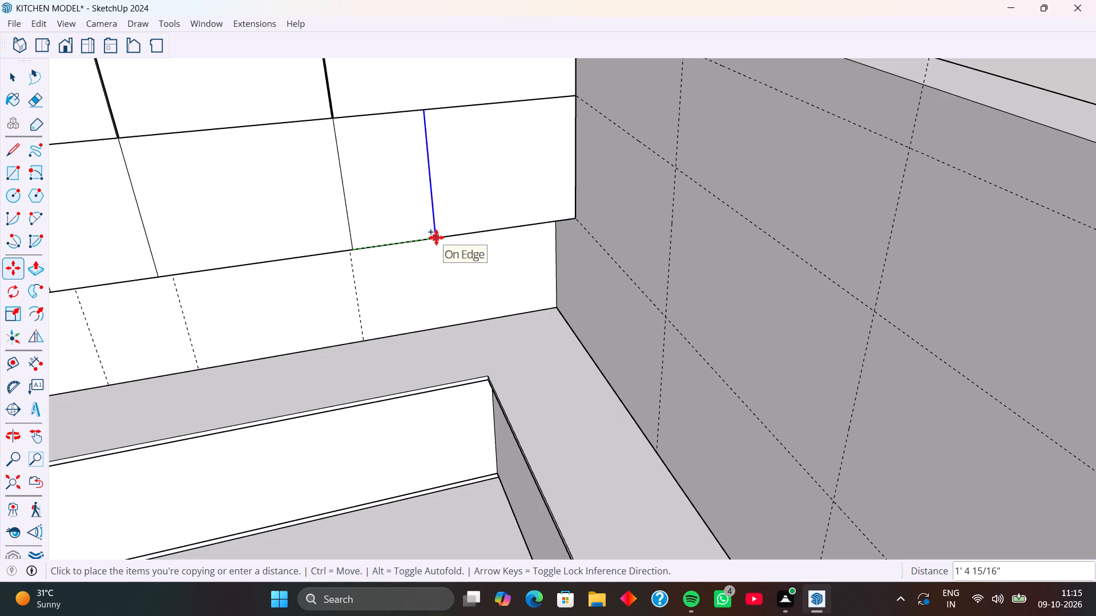
pyautogui.write("1'6")
pyautogui.press('Return')
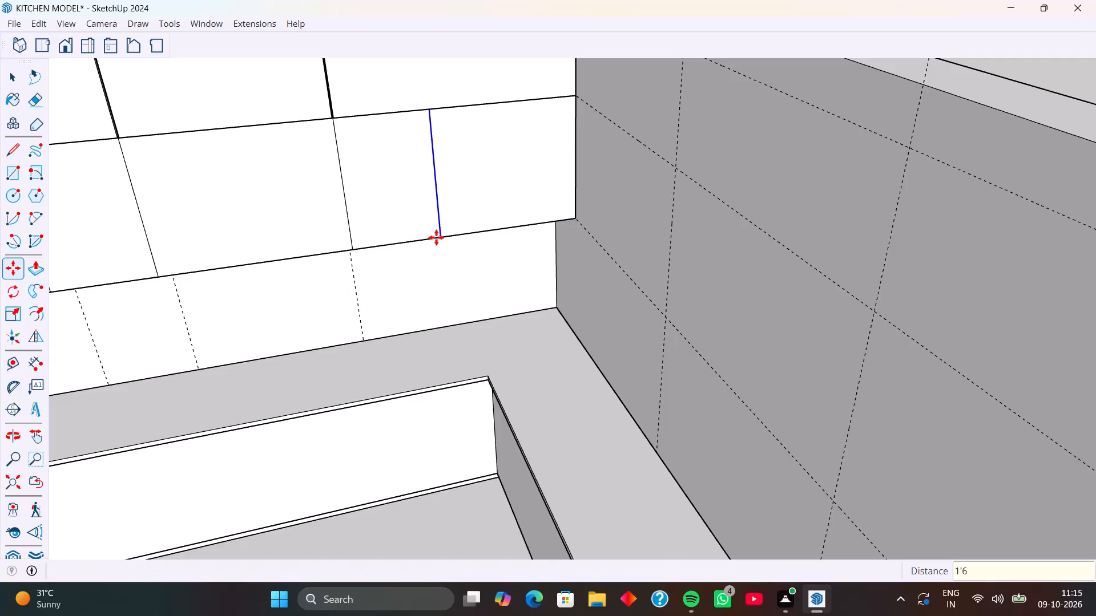
# Copy the new dividing edge another 1' 3", to the midpoint of the remaining corner cabinet front.
pyautogui.click(441, 236)
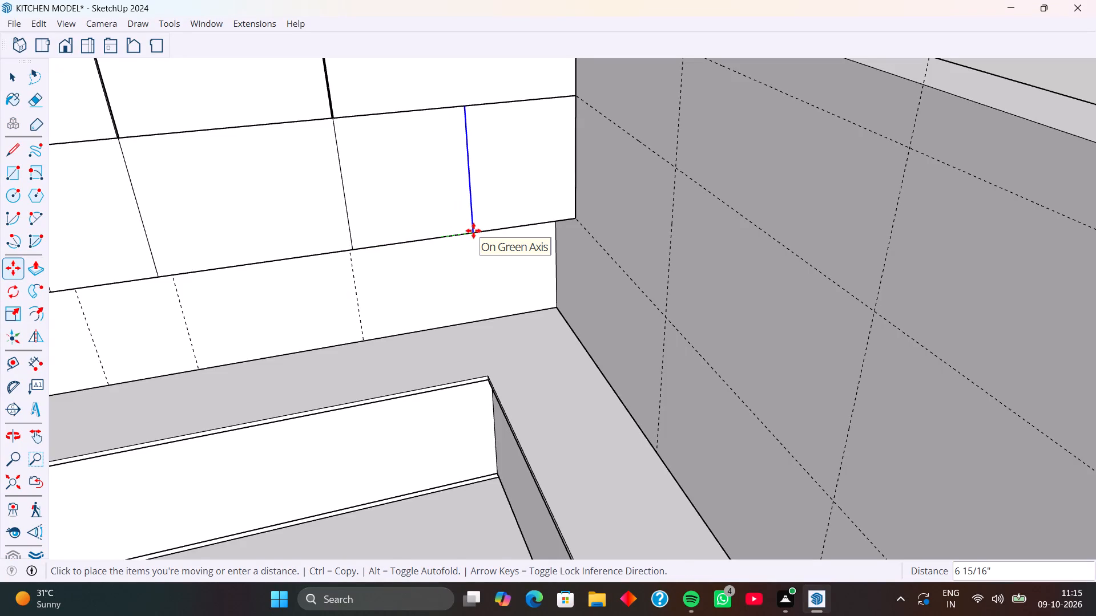
pyautogui.click(517, 228)
pyautogui.press('space')
pyautogui.scroll(-2, 420, 299)
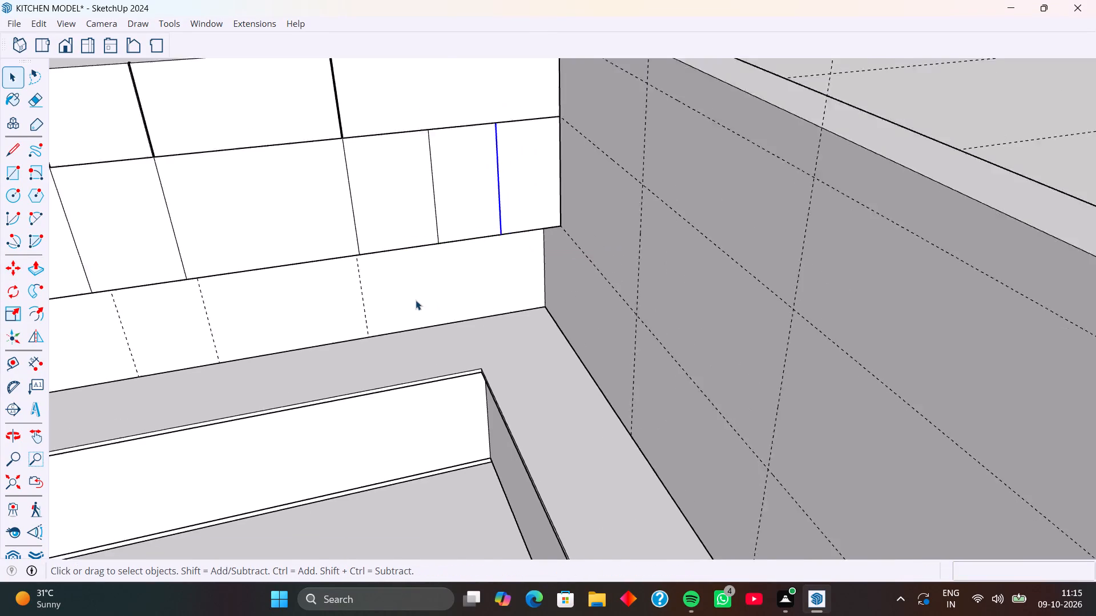
pyautogui.scroll(-2, 416, 300)
pyautogui.click(773, 206)
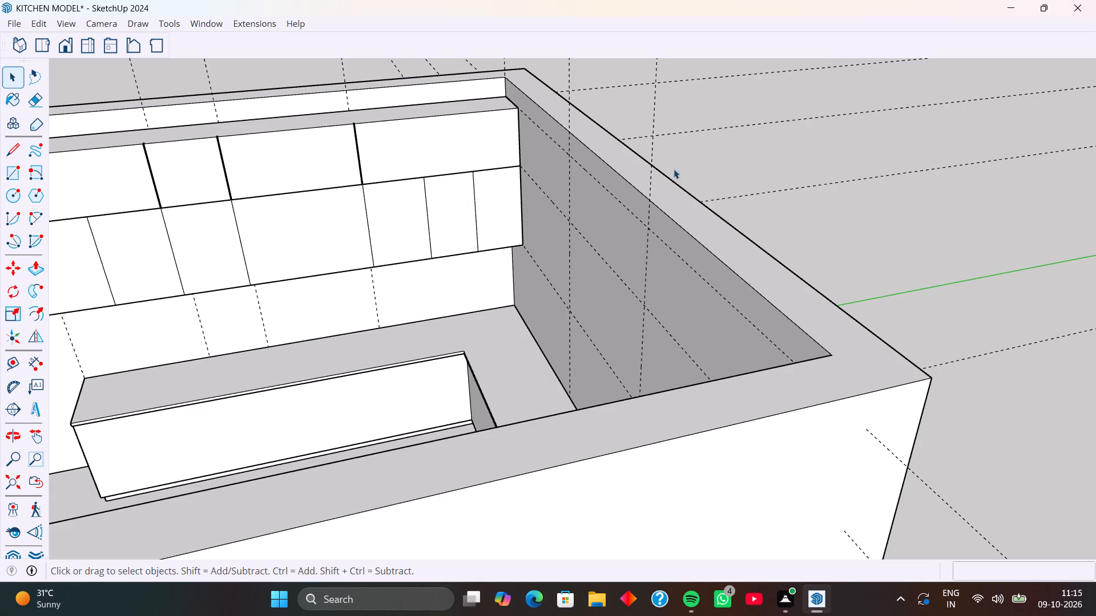
# Inside the upper cabinet group, copy the last cabinet's vertical corner edge 1' 10 1/2" inward across its front.
pyautogui.scroll(2, 425, 169)
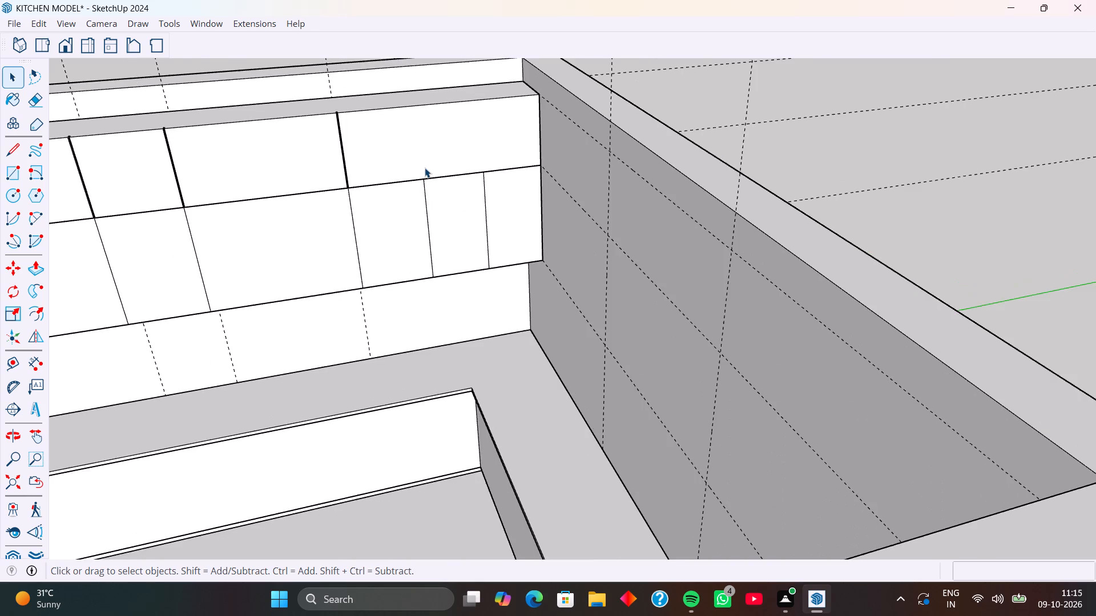
pyautogui.scroll(6, 425, 168)
pyautogui.keyDown('shift'); pyautogui.moveTo(427, 150); pyautogui.dragTo(360, 239, button='middle'); pyautogui.keyUp('shift')
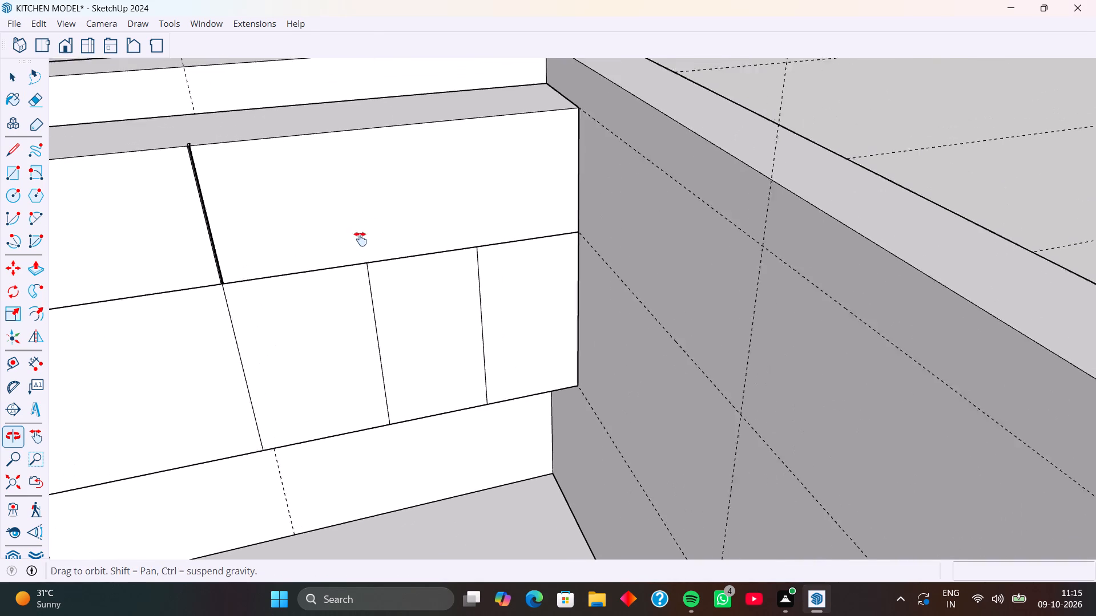
pyautogui.keyDown('shift'); pyautogui.moveTo(360, 239); pyautogui.dragTo(357, 241, button='middle'); pyautogui.keyUp('shift')
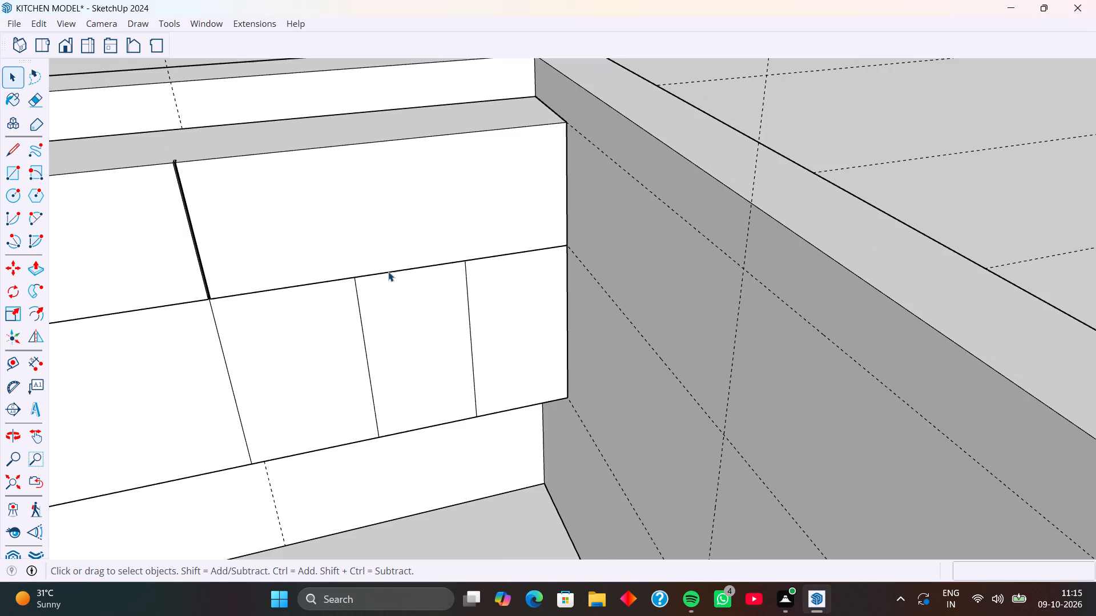
pyautogui.click(519, 210)
pyautogui.doubleClick(519, 210)
pyautogui.click(514, 211)
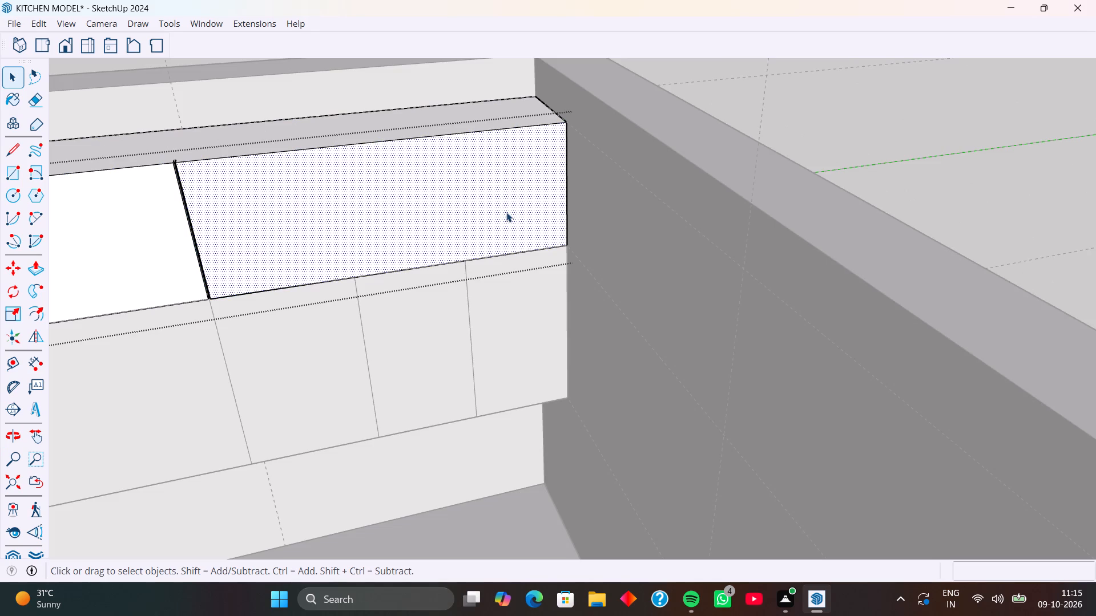
pyautogui.click(502, 213)
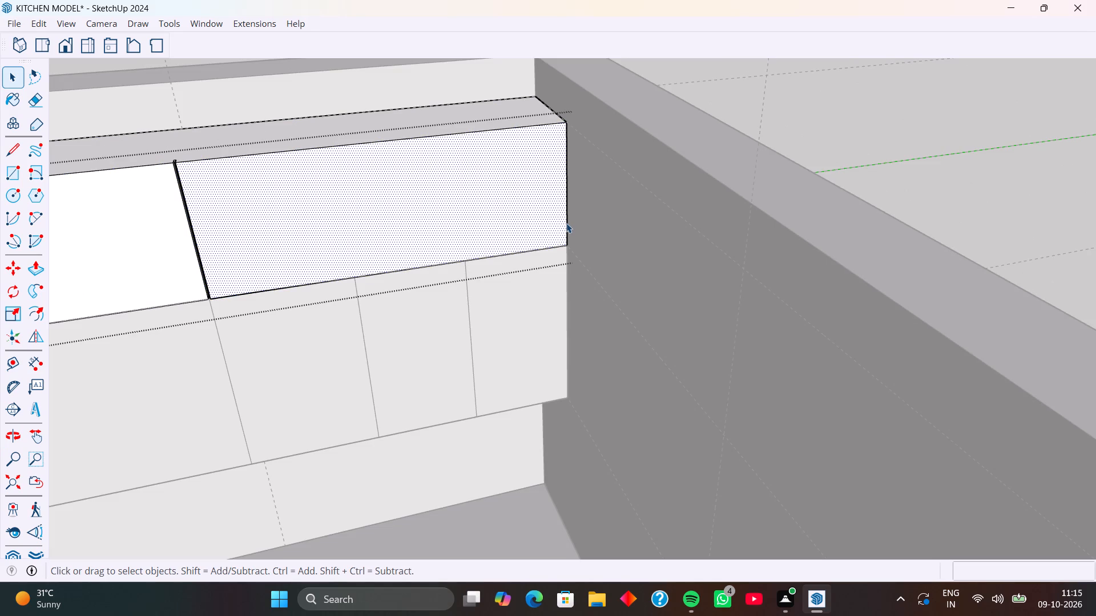
pyautogui.click(566, 223)
pyautogui.press('m')
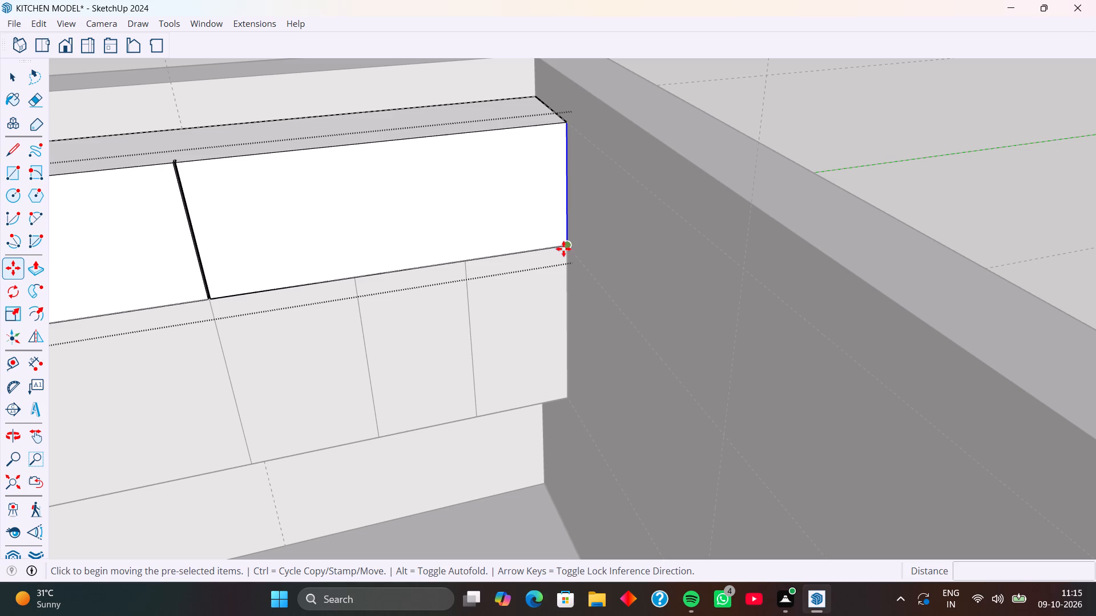
pyautogui.click(568, 245)
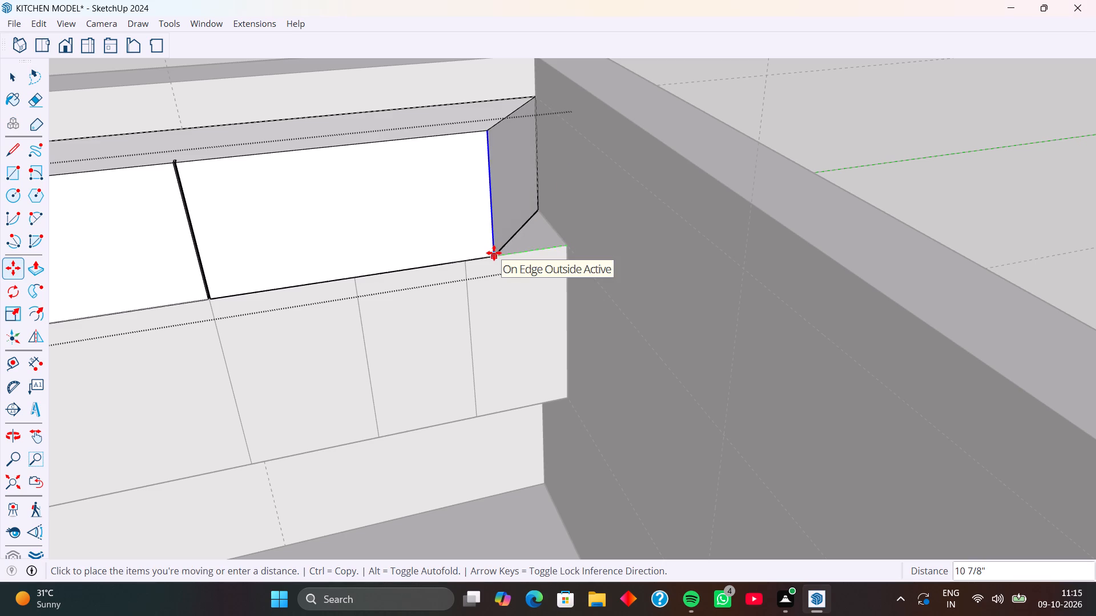
pyautogui.click(411, 268)
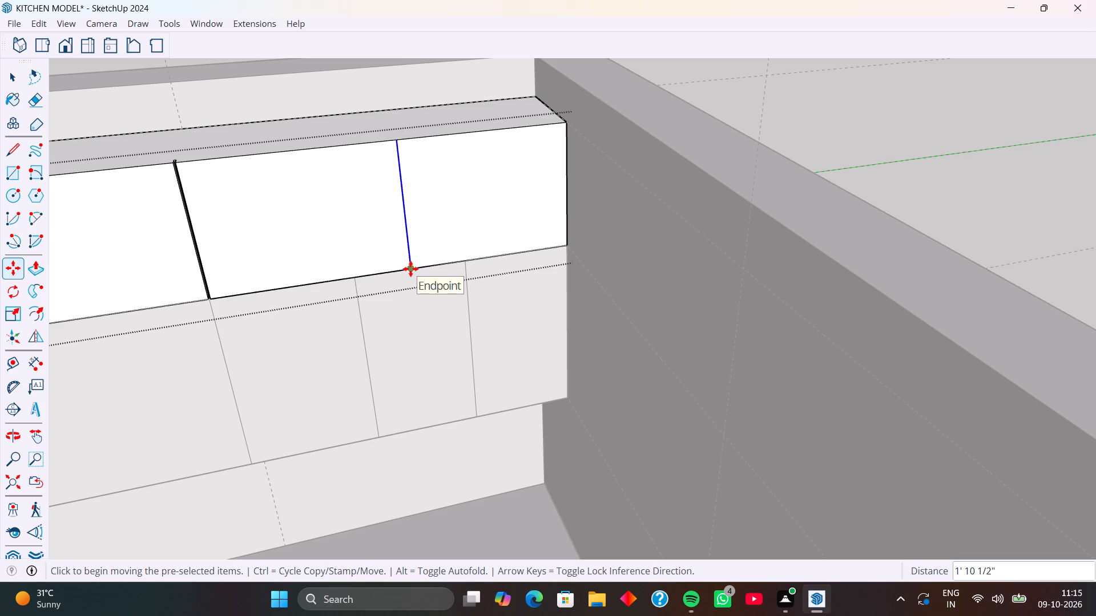
# Copy the last upper cabinet's dividing edge 3 mm away from the corner, and copy that new edge 6 mm back towards the corner.
pyautogui.click(410, 269)
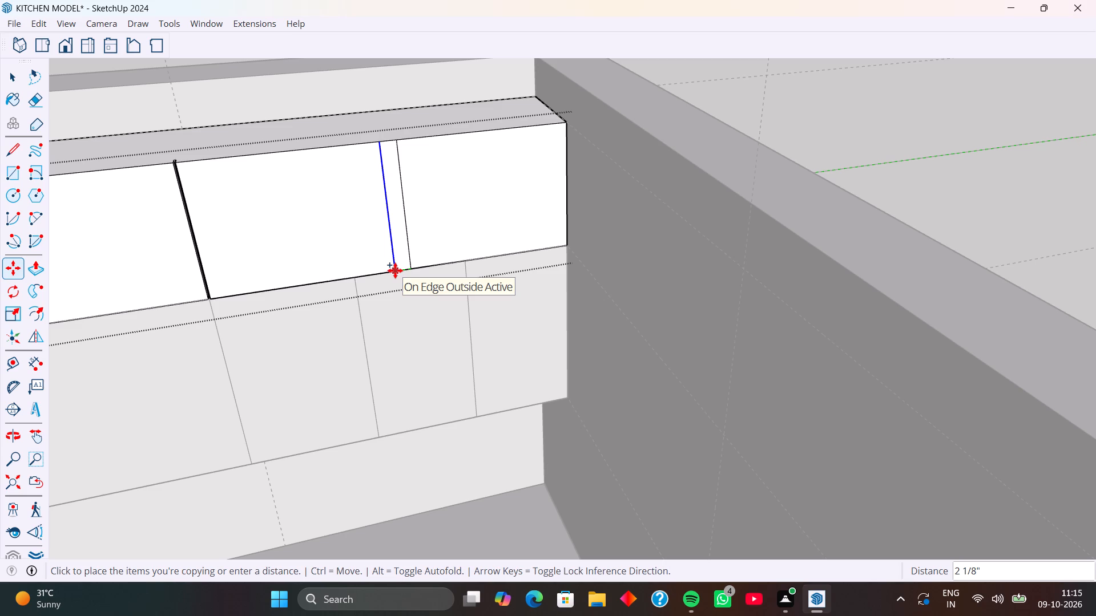
pyautogui.write('3mm')
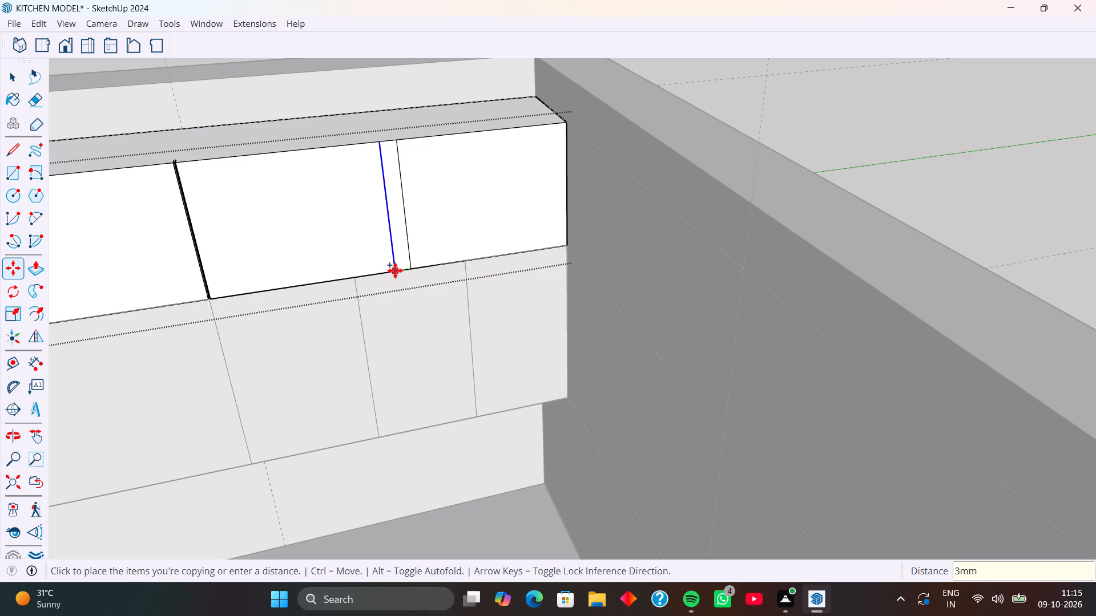
pyautogui.press('Return')
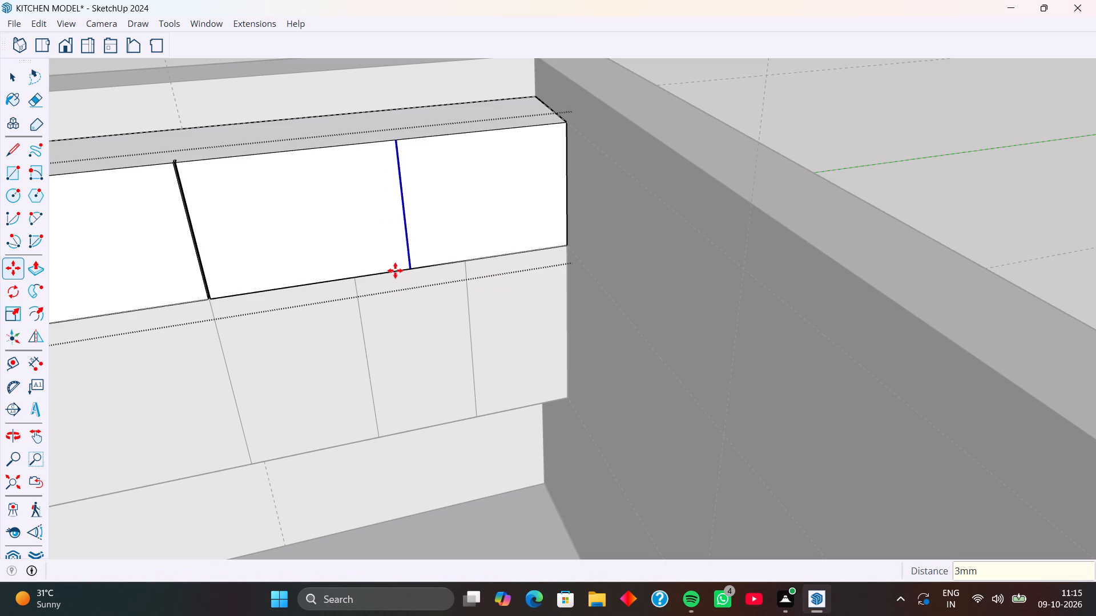
pyautogui.scroll(20, 397, 270)
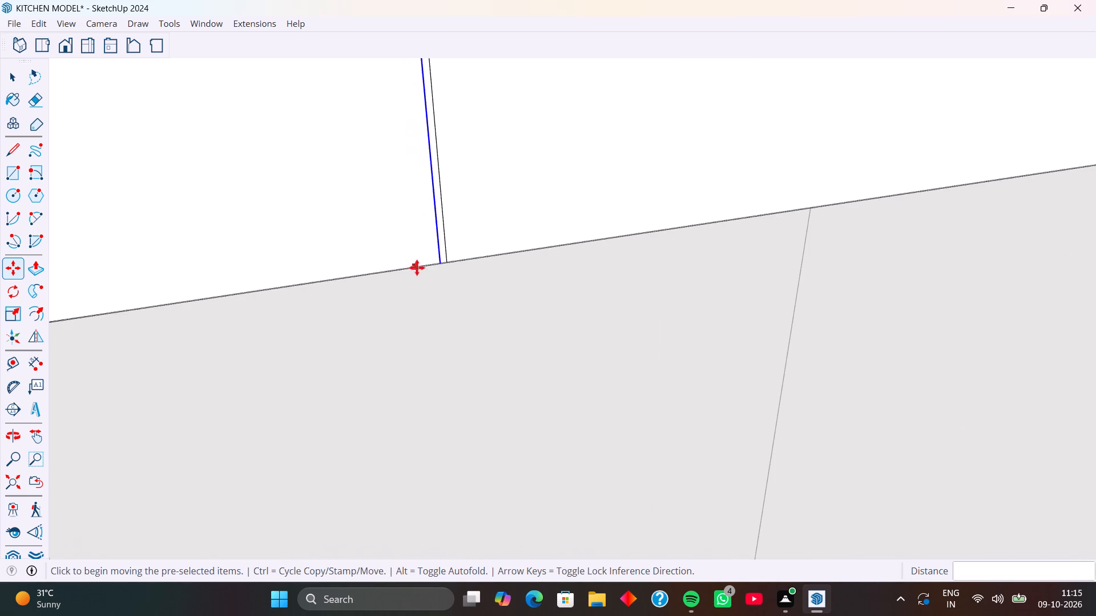
pyautogui.click(440, 264)
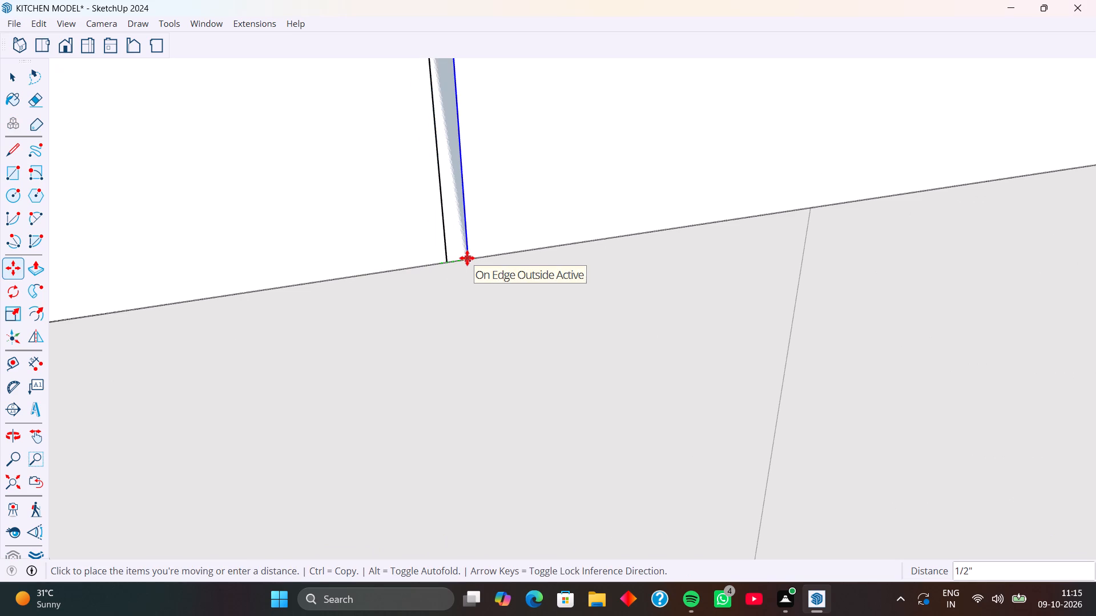
pyautogui.write('6mm')
pyautogui.press('Return')
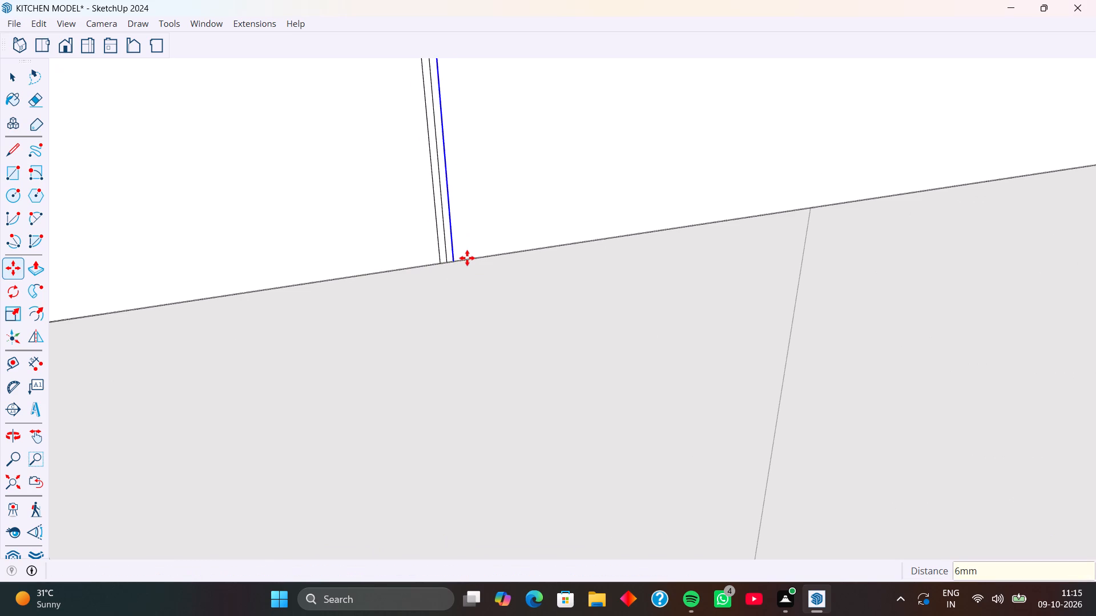
# Erase the original middle edge between the two new copies on the last upper cabinet's front.
pyautogui.press('e')
pyautogui.click(445, 248)
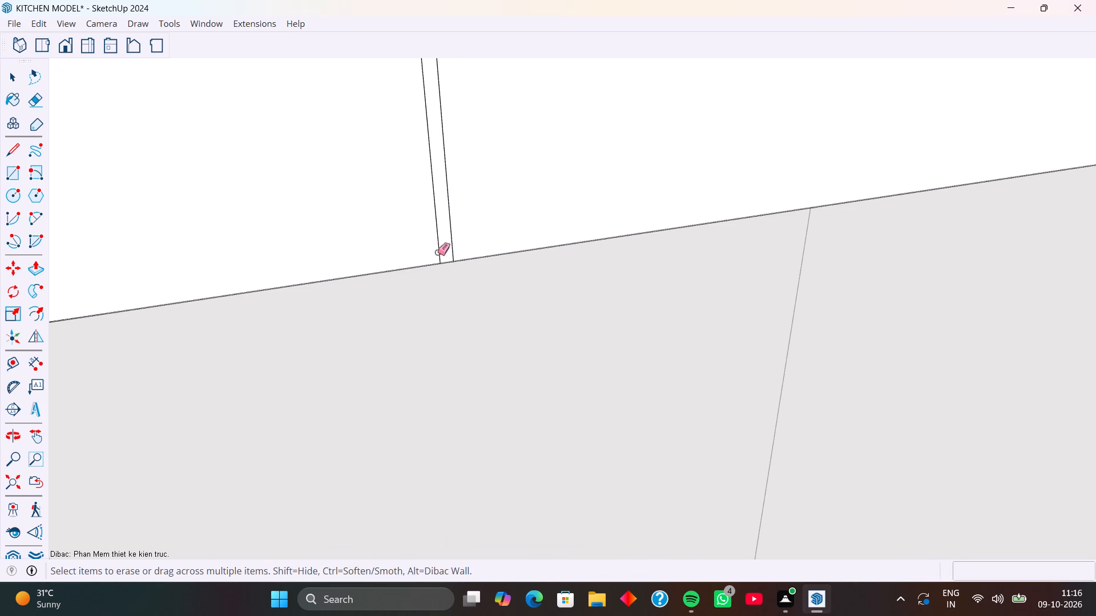
# Push the narrow strip between the last upper cabinet's two door edges inward 1" and leave the group.
pyautogui.scroll(-11, 396, 311)
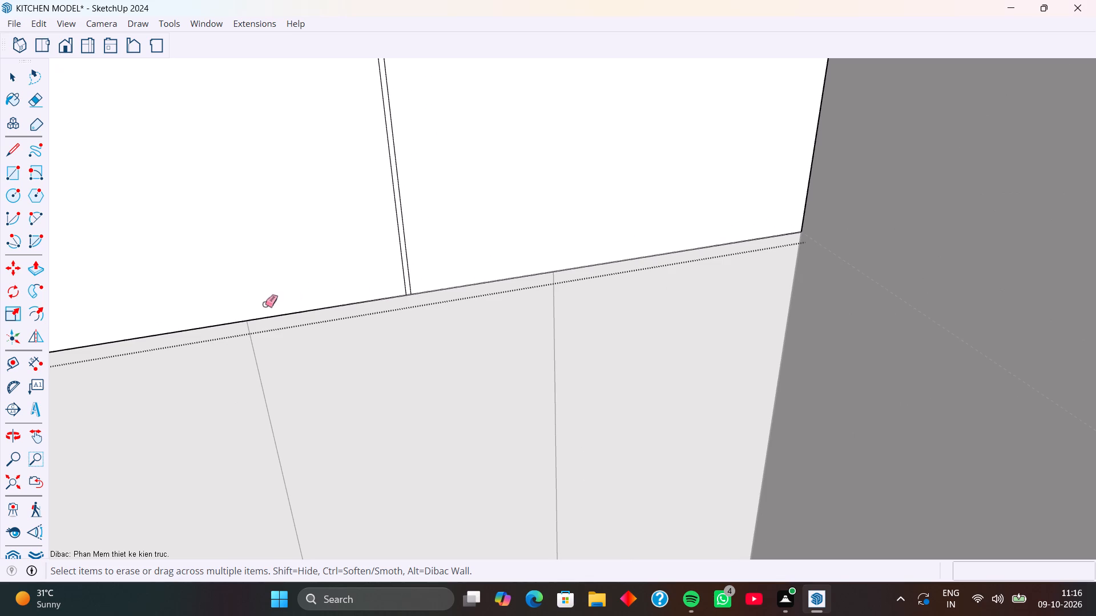
pyautogui.scroll(-6, 321, 304)
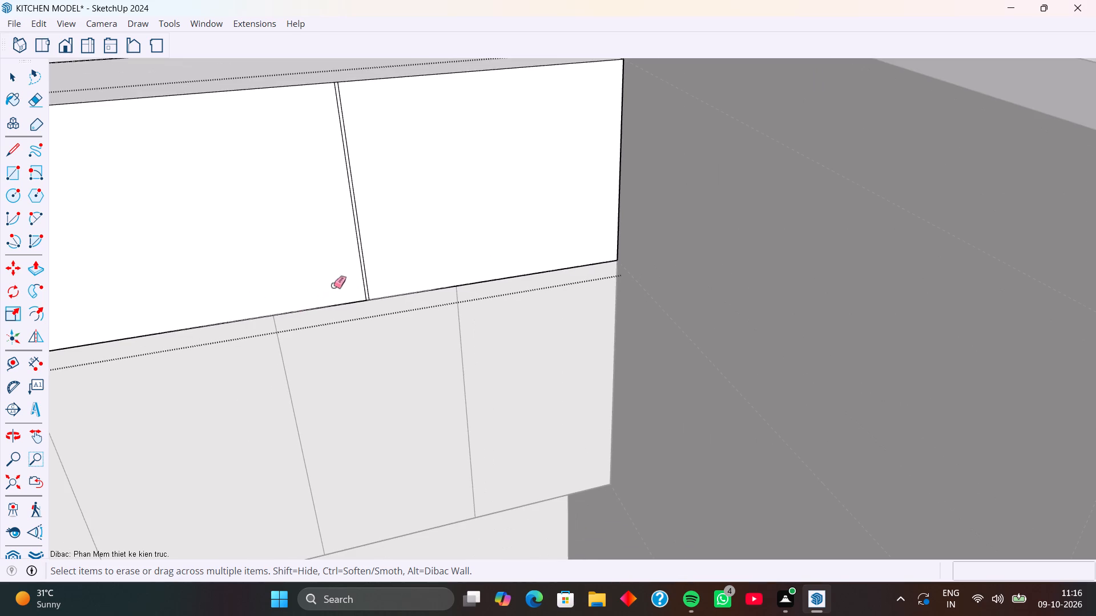
pyautogui.scroll(11, 346, 262)
pyautogui.press('p')
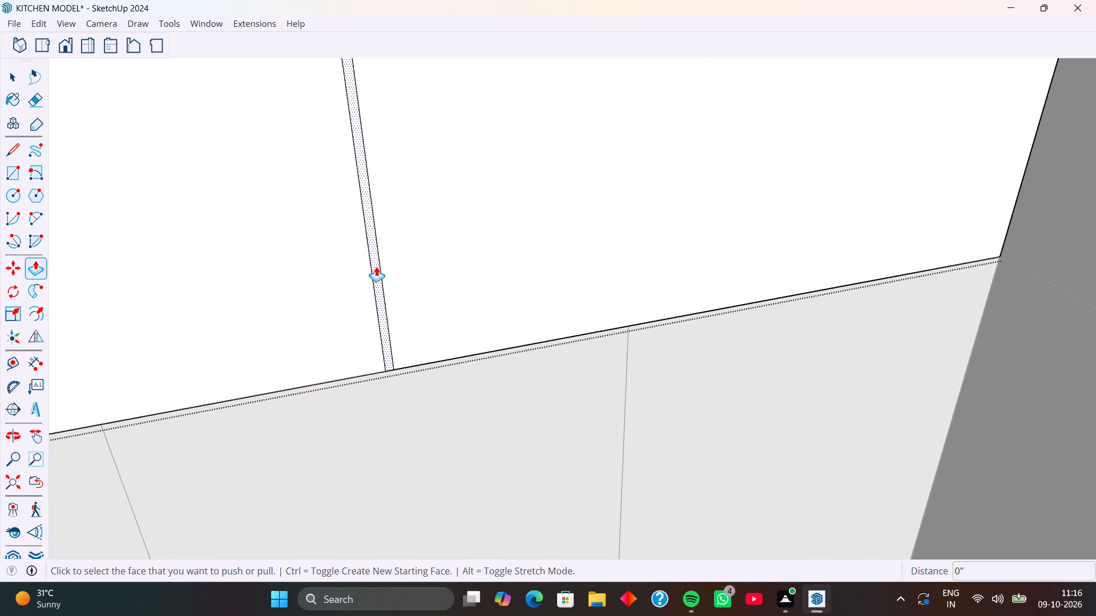
pyautogui.click(377, 269)
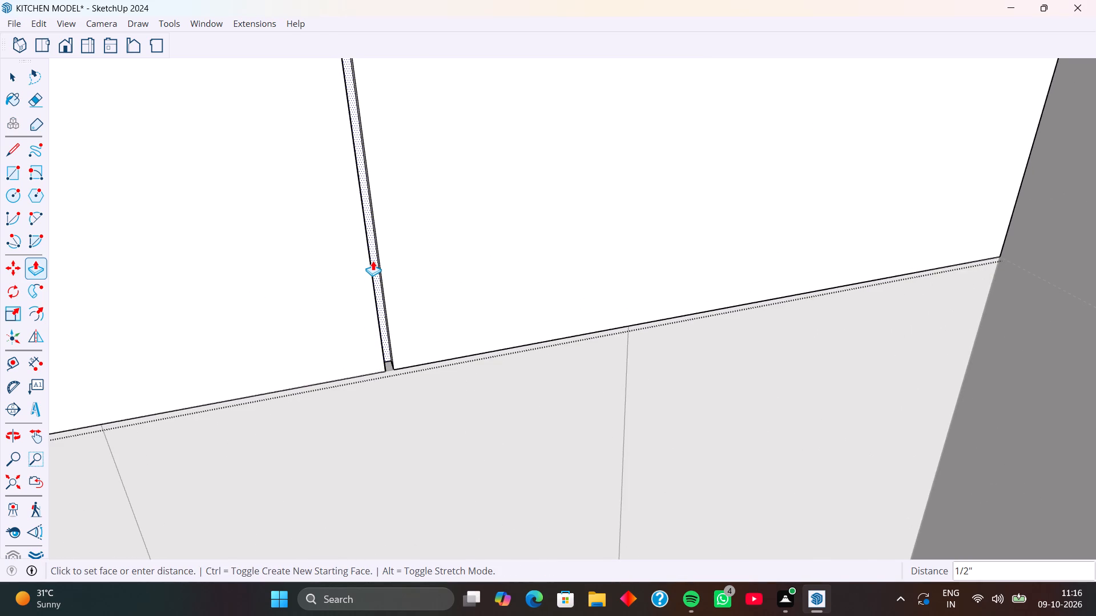
pyautogui.press('1')
pyautogui.press('Return')
pyautogui.press('space')
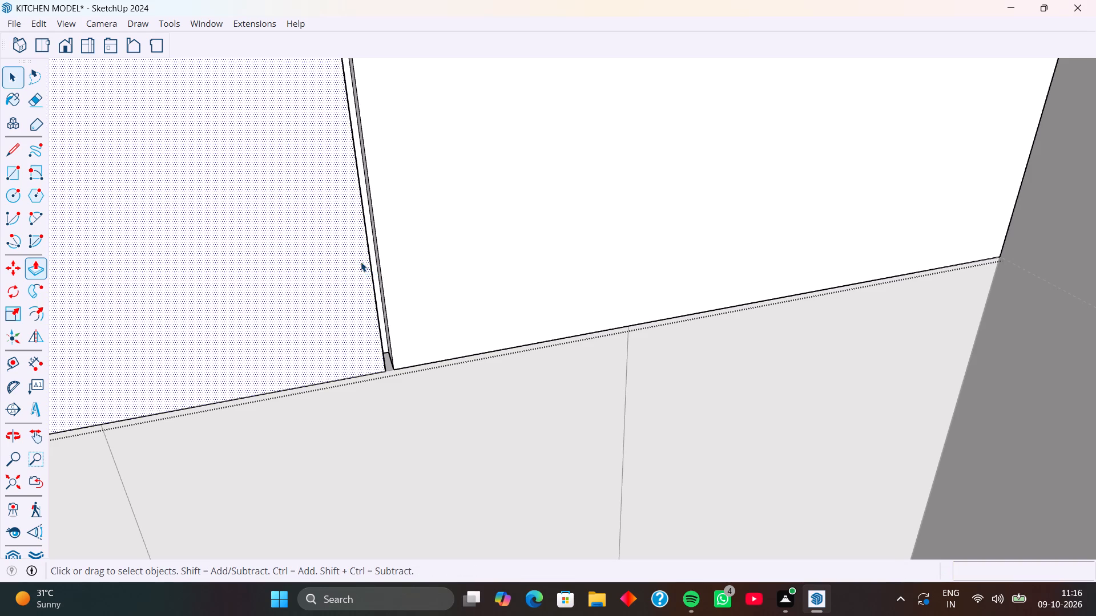
pyautogui.scroll(-19, 301, 309)
pyautogui.moveTo(740, 276); pyautogui.dragTo(735, 277)
pyautogui.click(798, 407)
# Copy all six vertical dividing edges on the lower wall cabinet fronts 3 mm away from the corner.
pyautogui.scroll(-4, 392, 397)
pyautogui.moveTo(358, 396); pyautogui.dragTo(369, 386, button='middle')
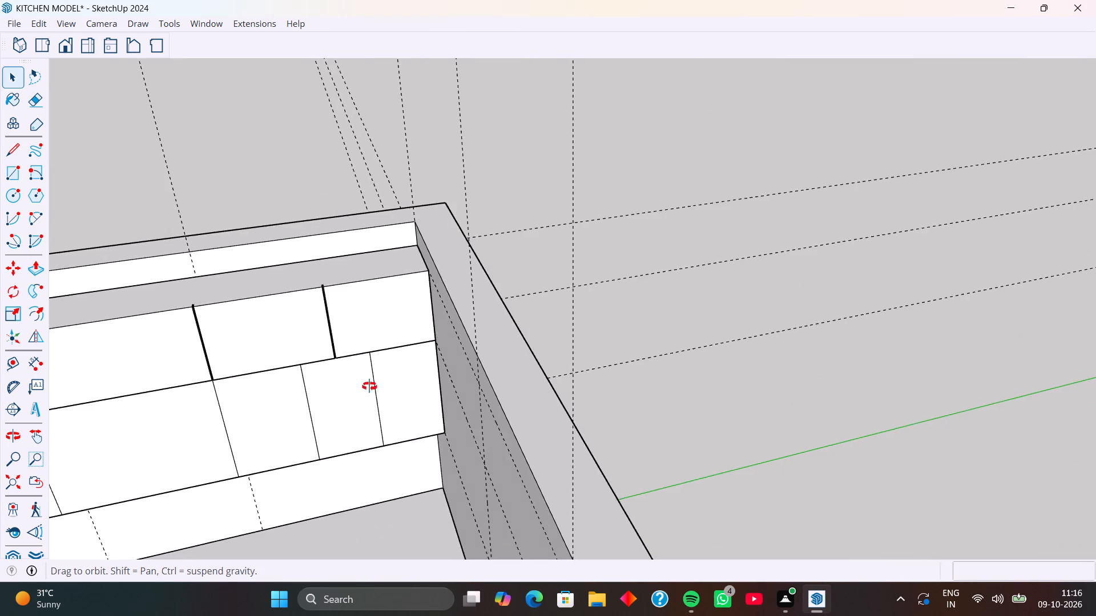
pyautogui.moveTo(369, 386); pyautogui.dragTo(384, 346, button='middle')
pyautogui.scroll(-3, 356, 358)
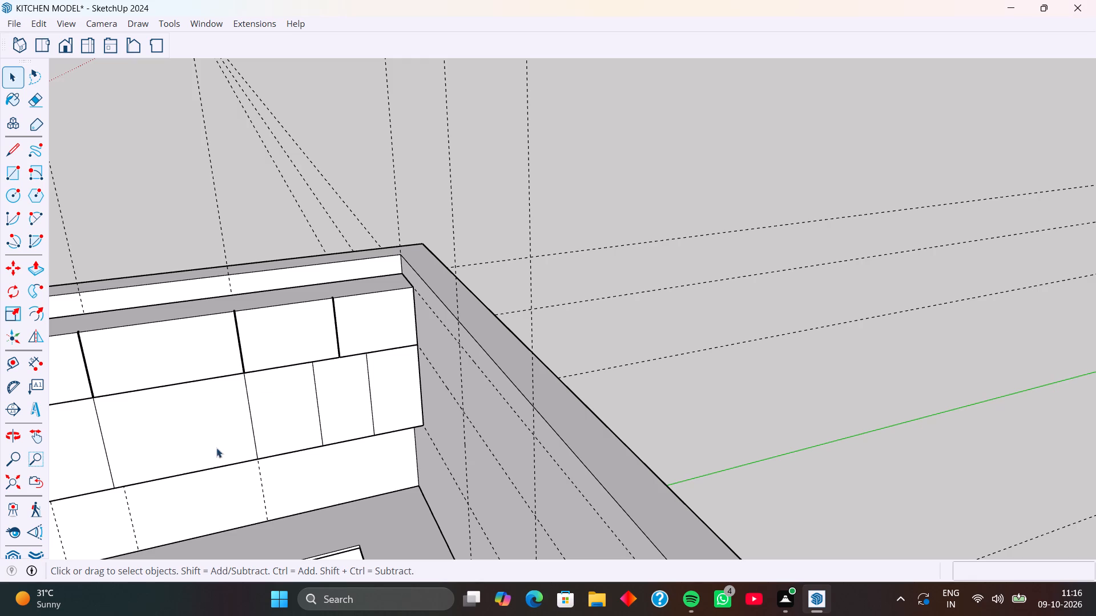
pyautogui.scroll(-5, 219, 432)
pyautogui.keyDown('shift'); pyautogui.moveTo(202, 419); pyautogui.dragTo(337, 351, button='middle'); pyautogui.keyUp('shift')
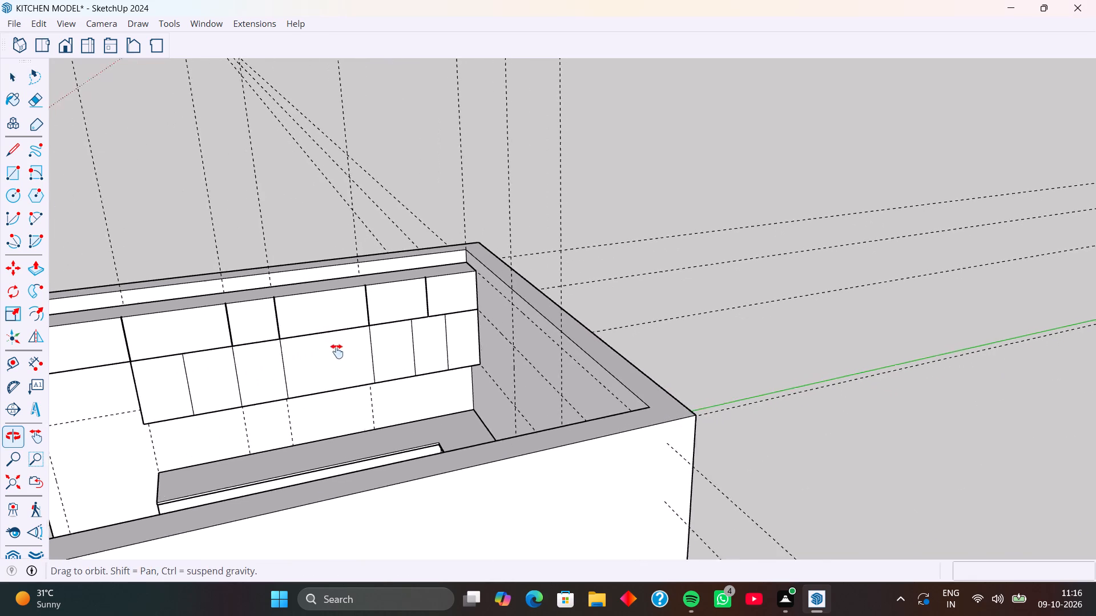
pyautogui.keyDown('shift'); pyautogui.moveTo(337, 351); pyautogui.dragTo(345, 347, button='middle'); pyautogui.keyUp('shift')
pyautogui.scroll(7, 204, 386)
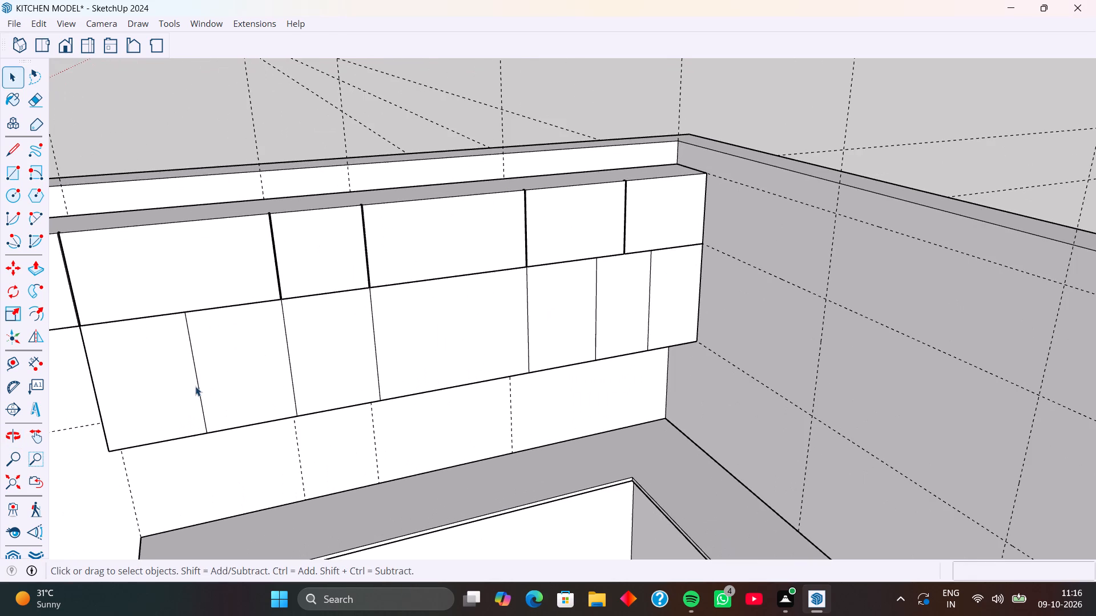
pyautogui.click(199, 392)
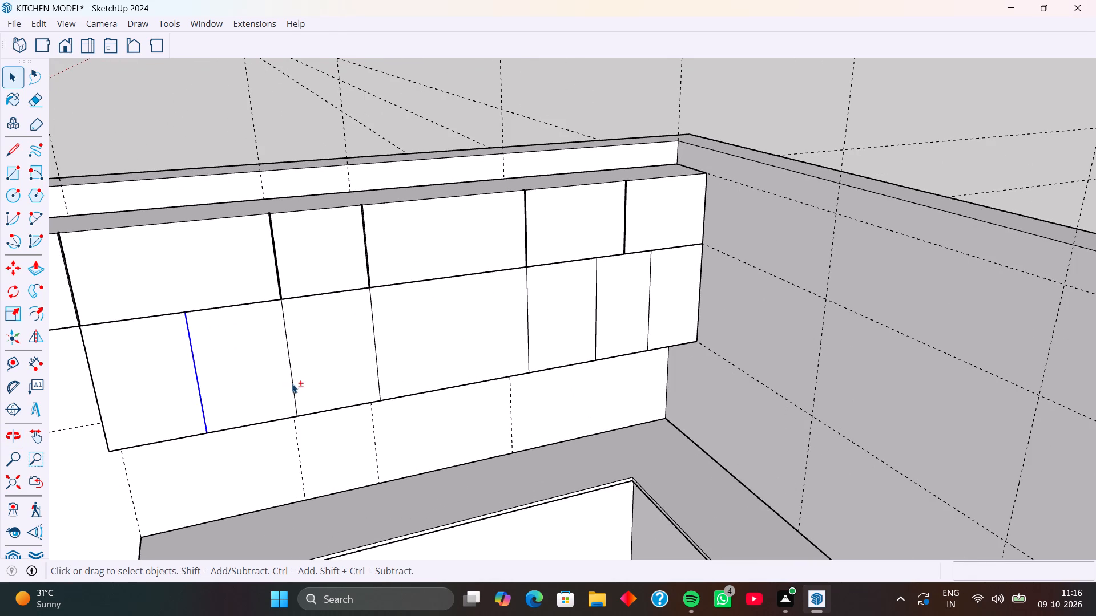
pyautogui.keyDown('shift'); pyautogui.click(292, 383); pyautogui.keyUp('shift')
pyautogui.keyDown('shift'); pyautogui.click(378, 373); pyautogui.keyUp('shift')
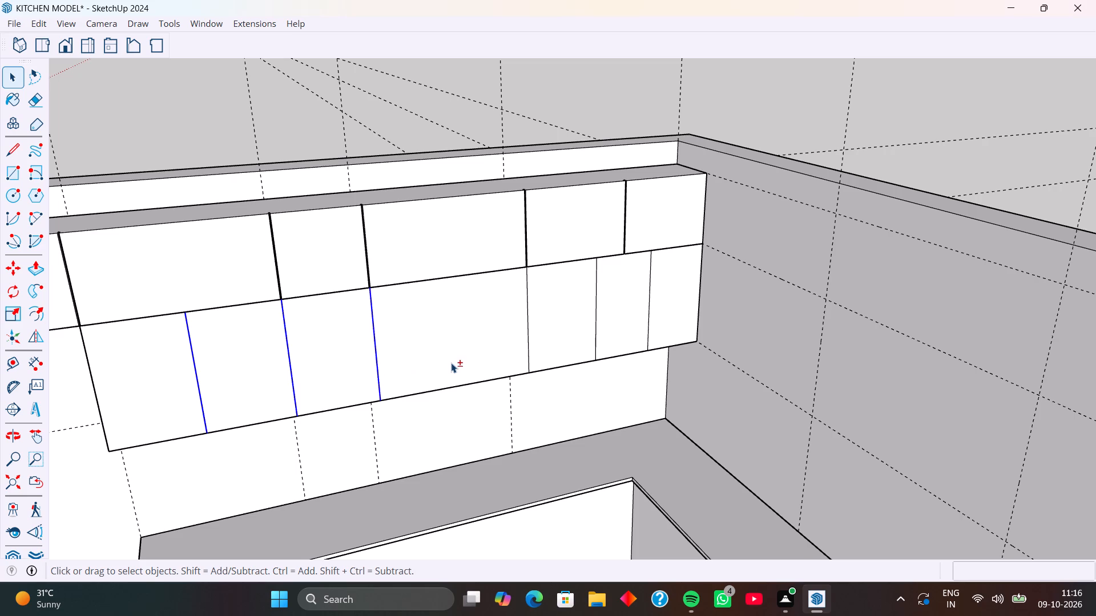
pyautogui.keyDown('shift'); pyautogui.click(529, 341); pyautogui.keyUp('shift')
pyautogui.keyDown('shift'); pyautogui.click(595, 329); pyautogui.keyUp('shift')
pyautogui.keyDown('shift'); pyautogui.click(648, 319); pyautogui.keyUp('shift')
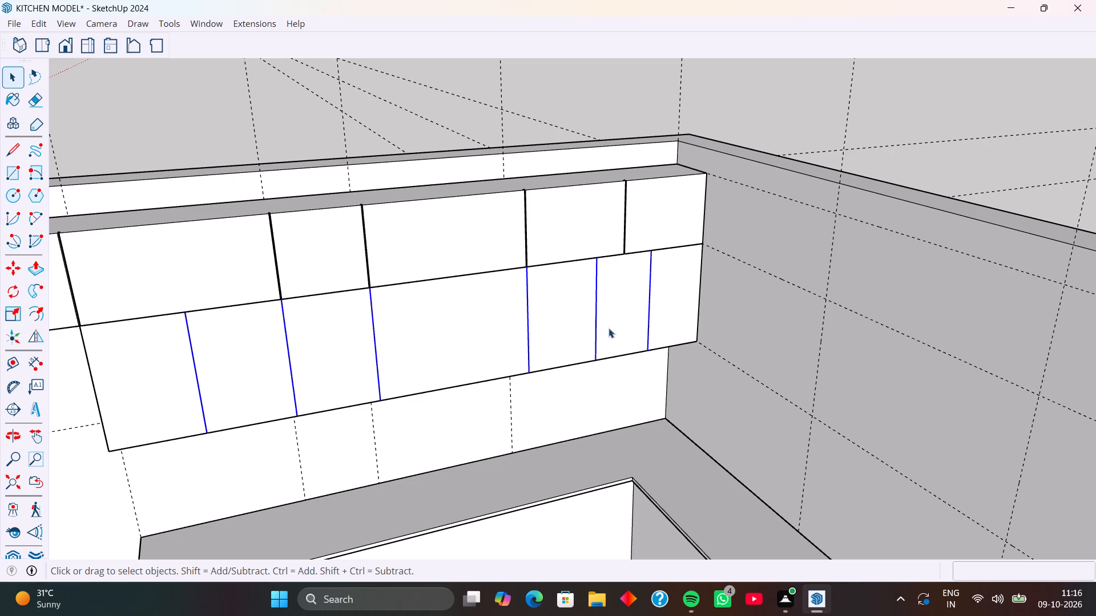
pyautogui.press('m')
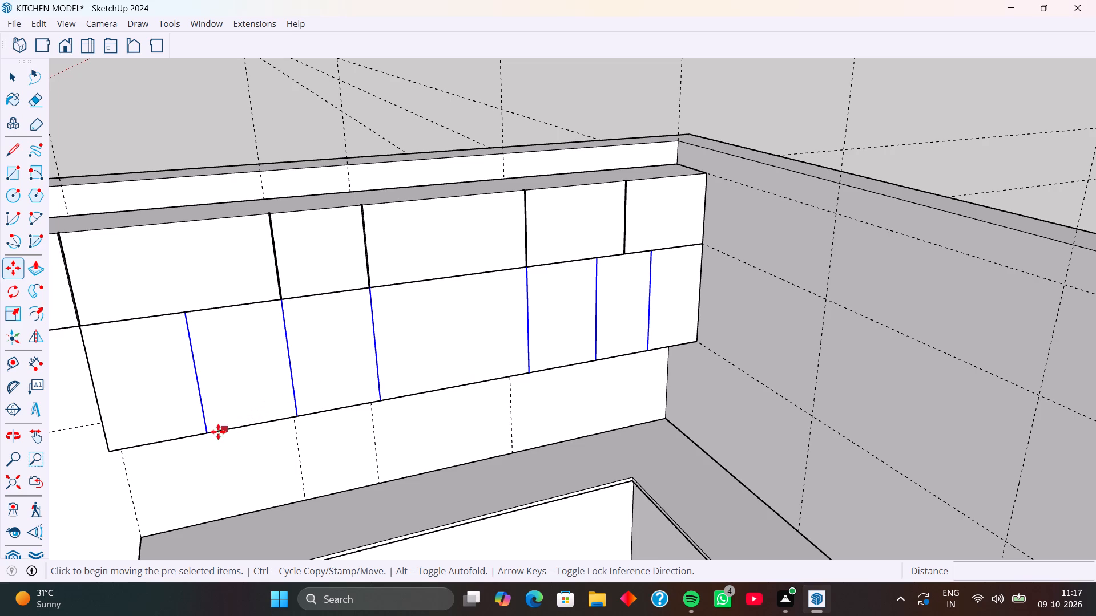
pyautogui.click(207, 431)
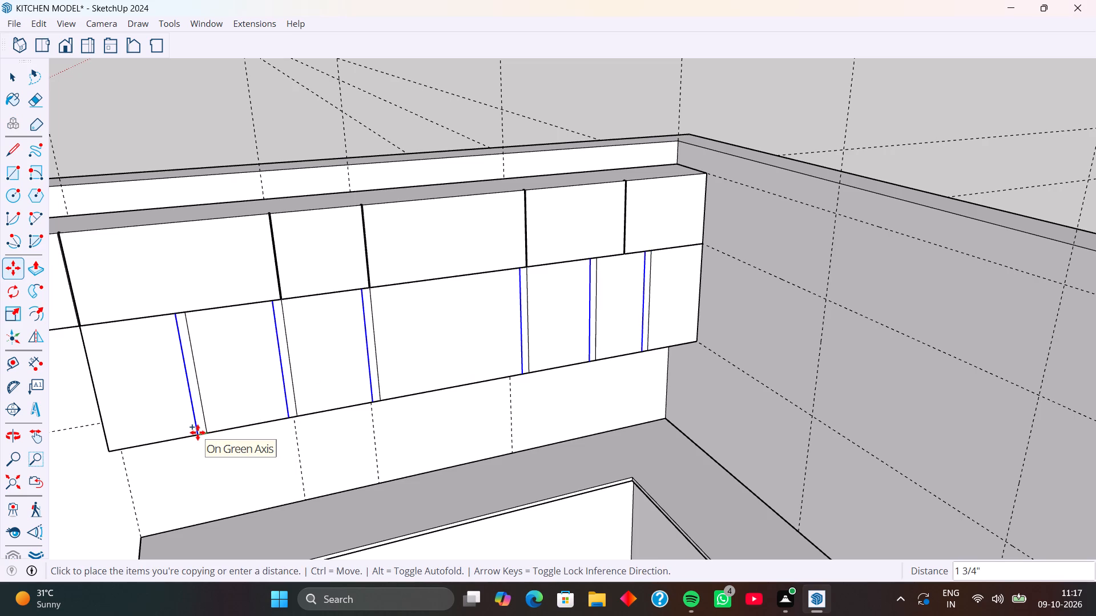
pyautogui.write('3mm')
pyautogui.press('Return')
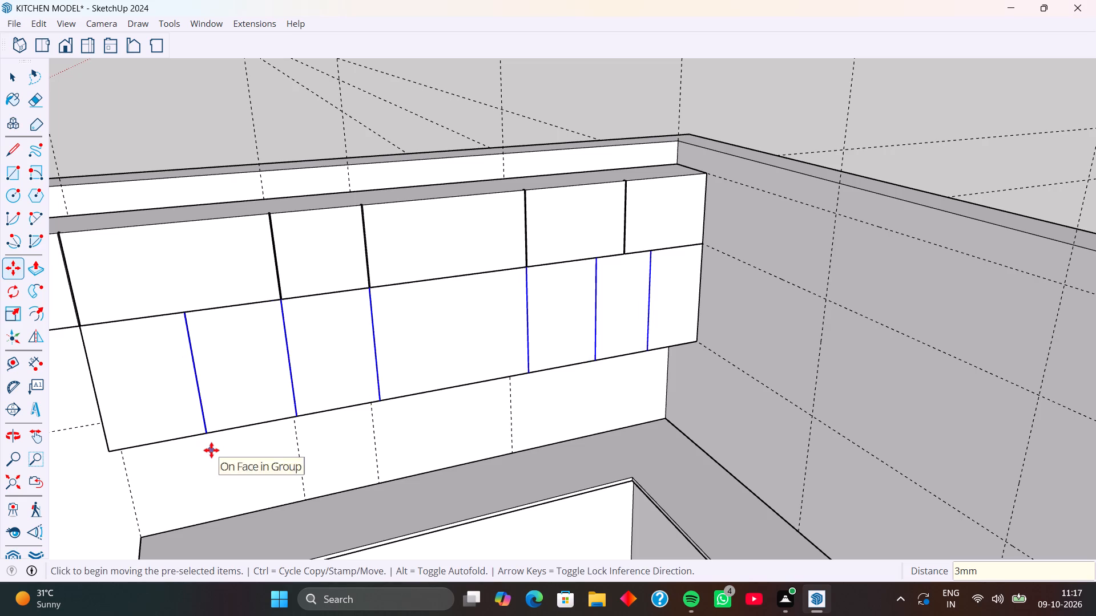
# Copy the six new lower cabinet edges 6 mm back towards the corner, past the original dividing edges.
pyautogui.scroll(8, 205, 436)
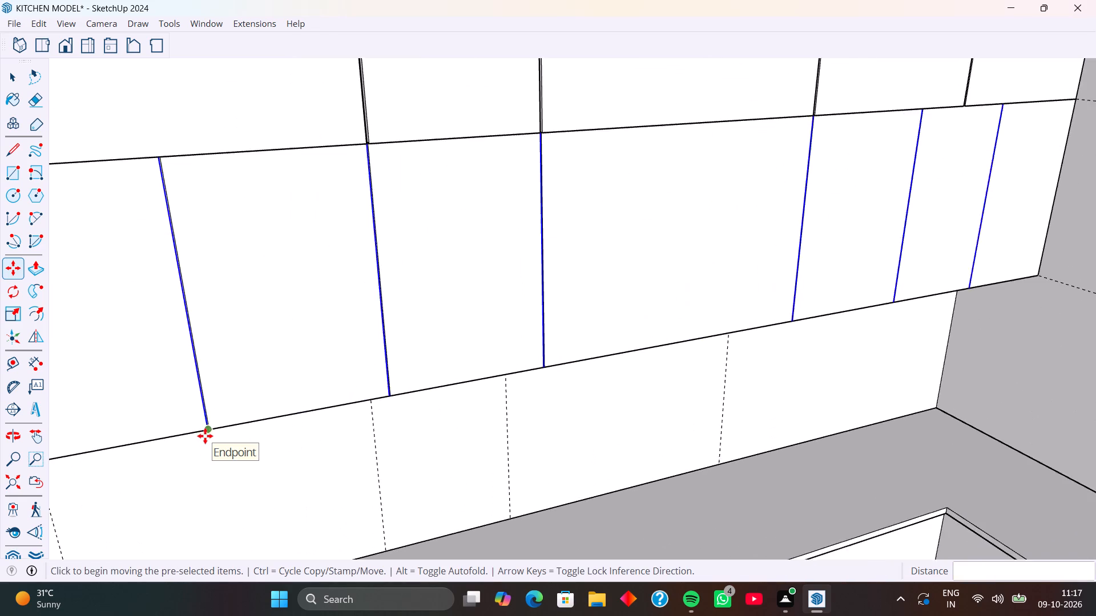
pyautogui.scroll(12, 205, 436)
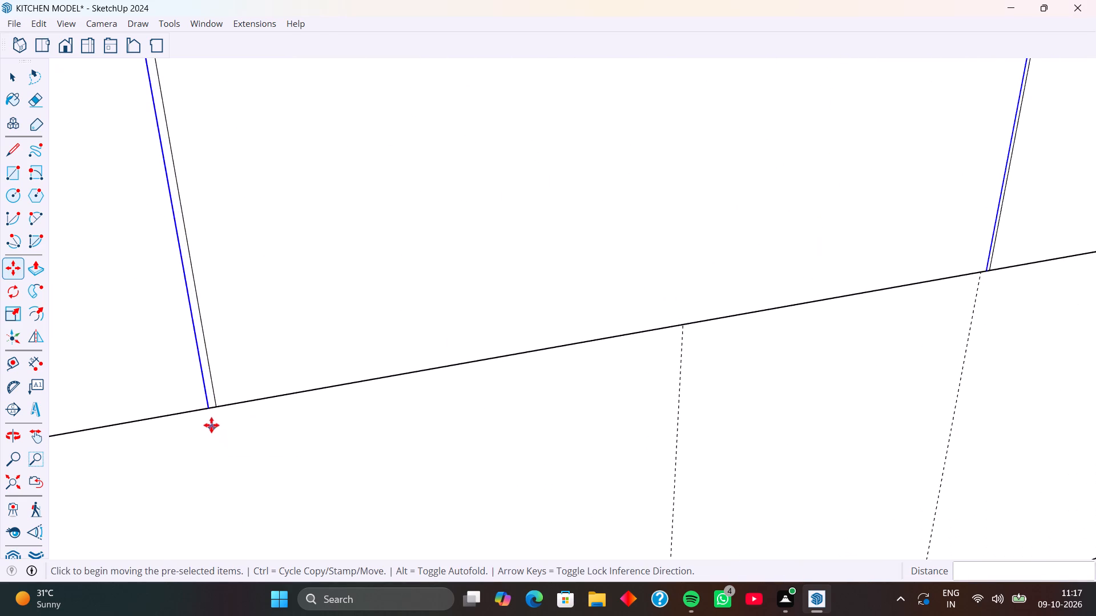
pyautogui.click(209, 406)
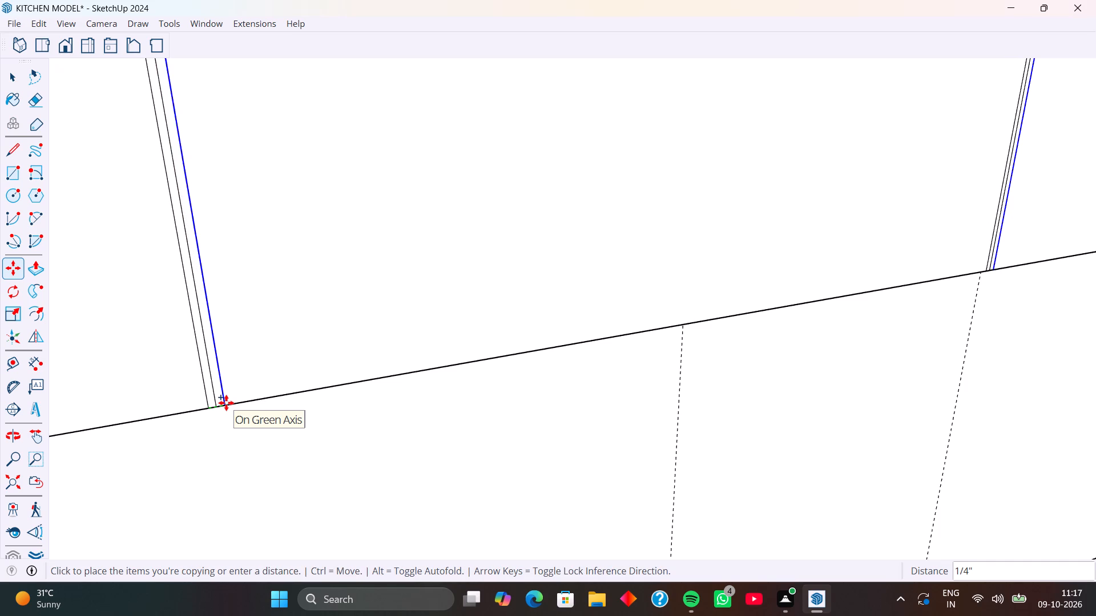
pyautogui.write('6mm')
pyautogui.press('Return')
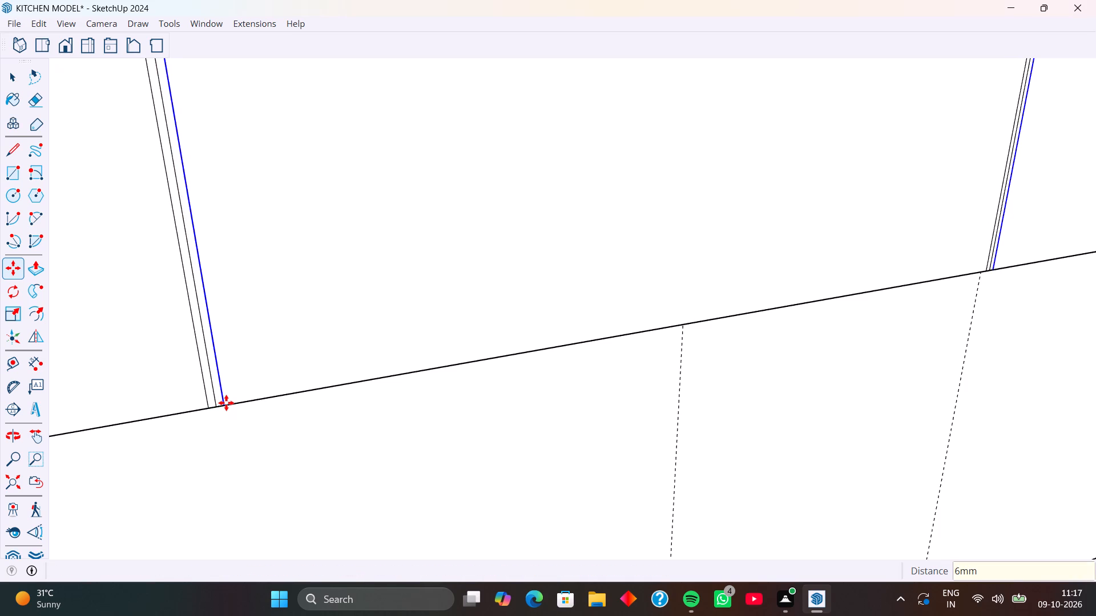
# Delete the six original middle edges between the paired 3 mm copies on the lower wall cabinet fronts.
pyautogui.press('space')
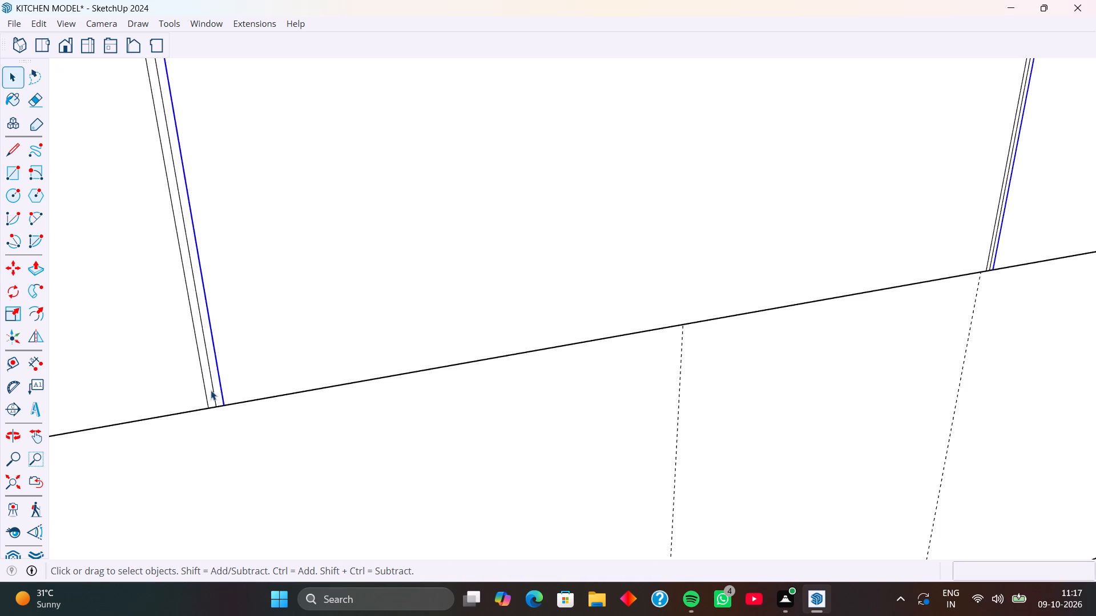
pyautogui.click(213, 390)
pyautogui.scroll(-4, 147, 354)
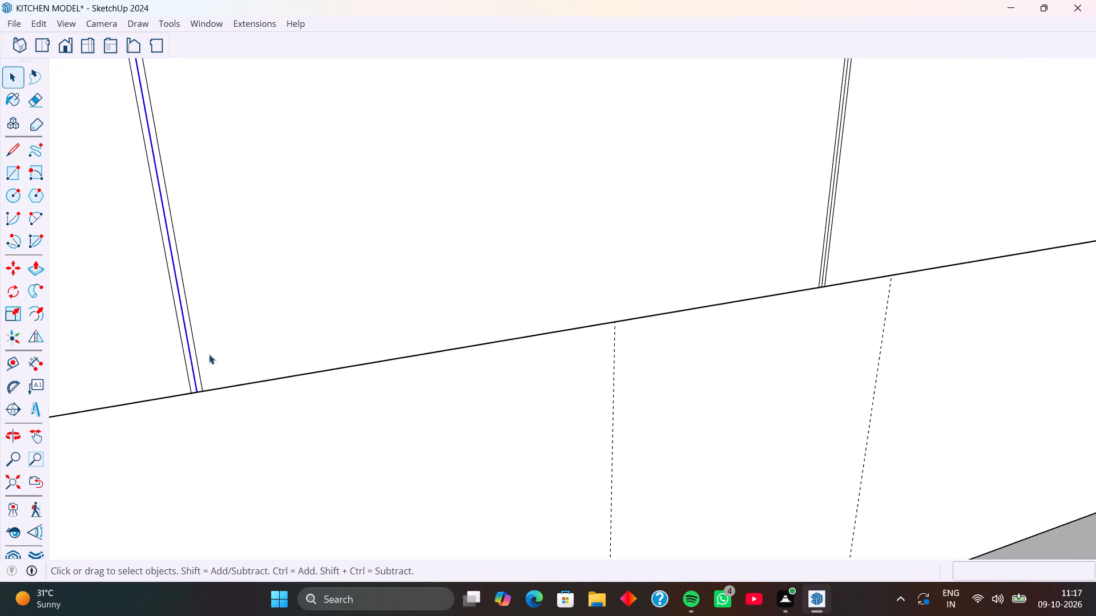
pyautogui.scroll(-2, 209, 354)
pyautogui.scroll(7, 796, 237)
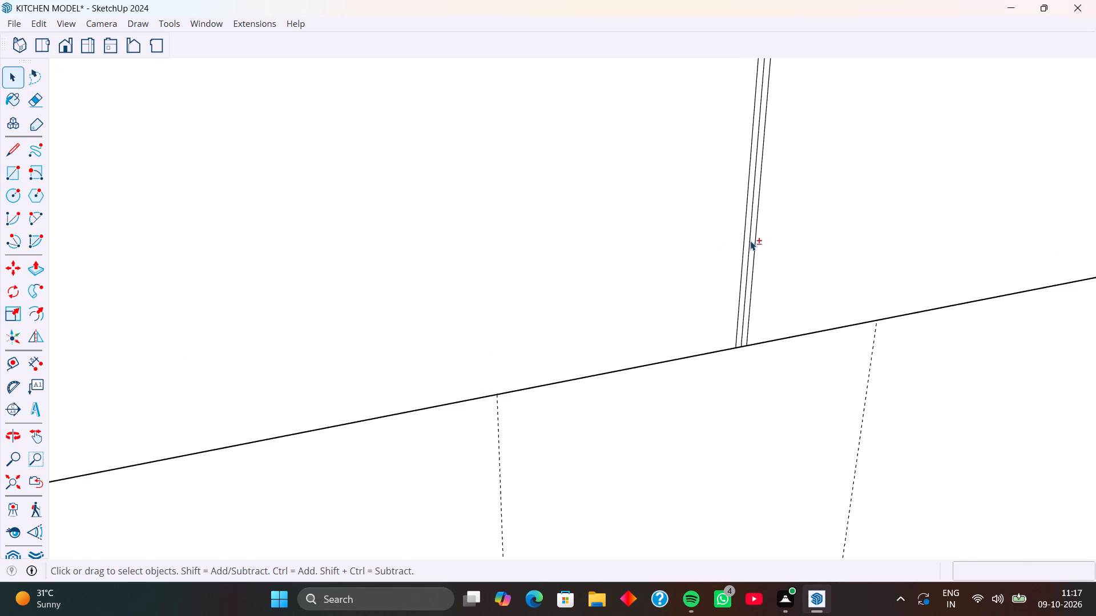
pyautogui.keyDown('shift'); pyautogui.click(750, 241); pyautogui.keyUp('shift')
pyautogui.keyDown('shift'); pyautogui.scroll(-15, 539, 292); pyautogui.keyUp('shift')
pyautogui.keyDown('shift'); pyautogui.scroll(7, 679, 229); pyautogui.keyUp('shift')
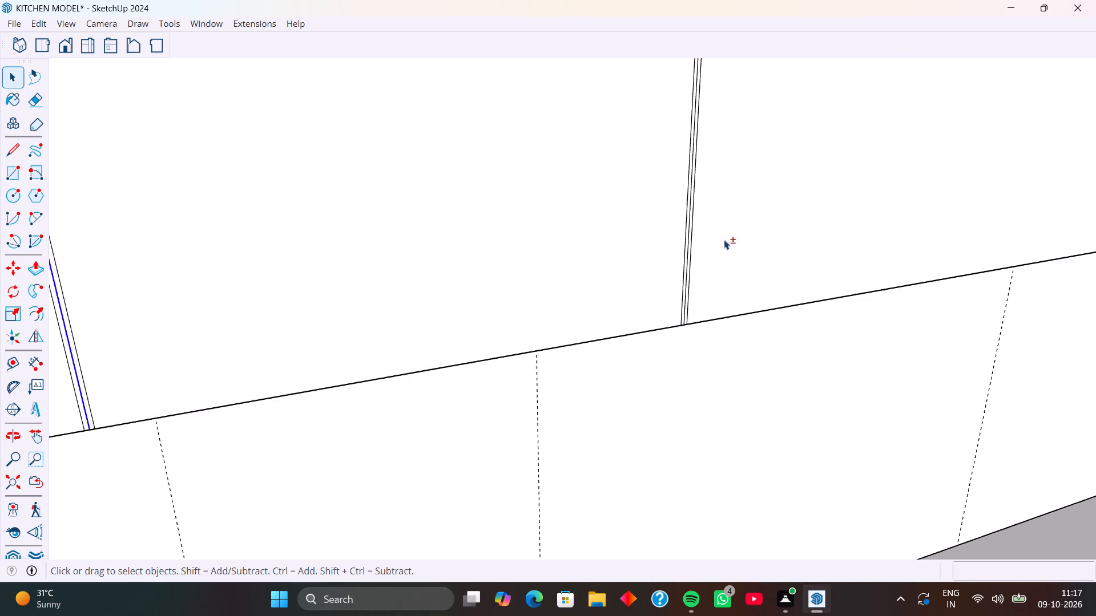
pyautogui.keyDown('shift'); pyautogui.scroll(8, 724, 240); pyautogui.keyUp('shift')
pyautogui.keyDown('shift'); pyautogui.click(682, 247); pyautogui.keyUp('shift')
pyautogui.keyDown('shift'); pyautogui.scroll(-12, 428, 326); pyautogui.keyUp('shift')
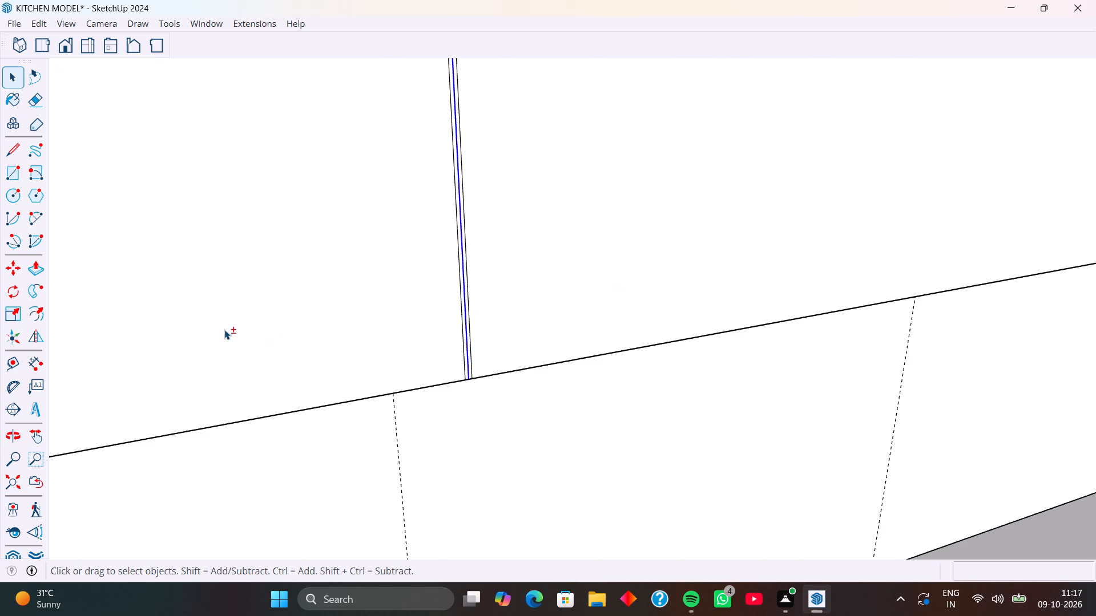
pyautogui.keyDown('shift'); pyautogui.scroll(-16, 224, 330); pyautogui.keyUp('shift')
pyautogui.keyDown('shift'); pyautogui.scroll(11, 539, 266); pyautogui.keyUp('shift')
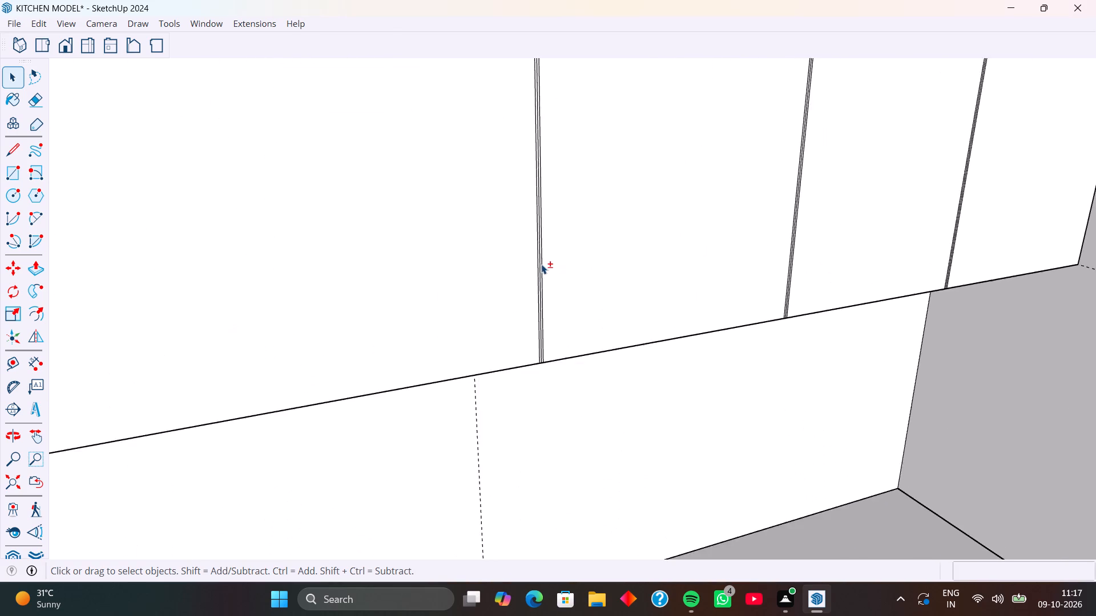
pyautogui.keyDown('shift'); pyautogui.scroll(11, 541, 264); pyautogui.keyUp('shift')
pyautogui.keyDown('shift'); pyautogui.click(535, 265); pyautogui.keyUp('shift')
pyautogui.keyDown('shift'); pyautogui.scroll(-4, 369, 327); pyautogui.keyUp('shift')
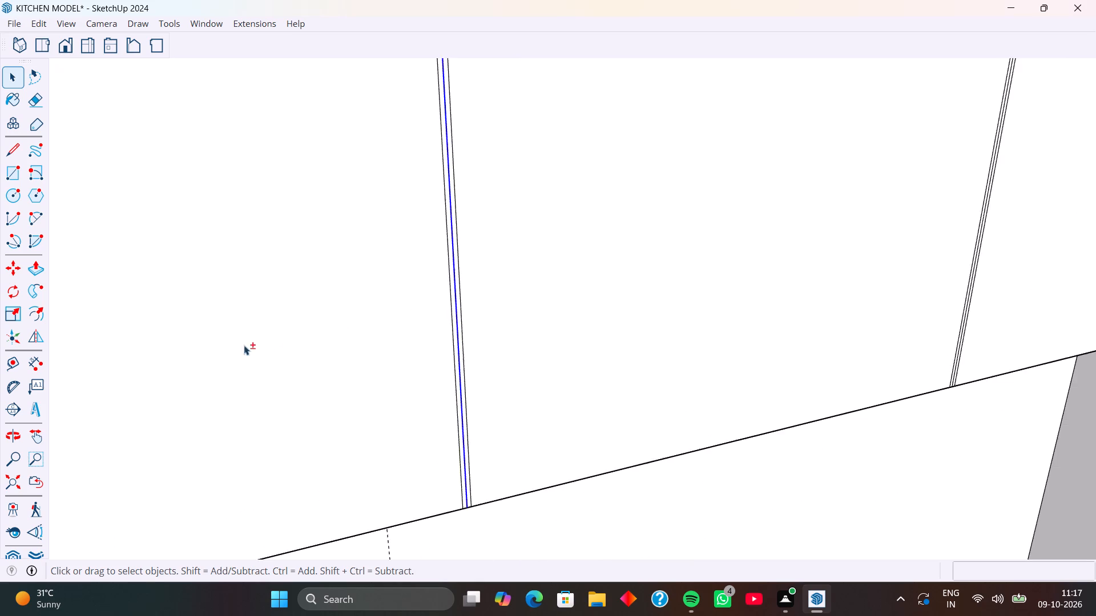
pyautogui.keyDown('shift'); pyautogui.scroll(-15, 244, 345); pyautogui.keyUp('shift')
pyautogui.keyDown('shift'); pyautogui.scroll(15, 541, 309); pyautogui.keyUp('shift')
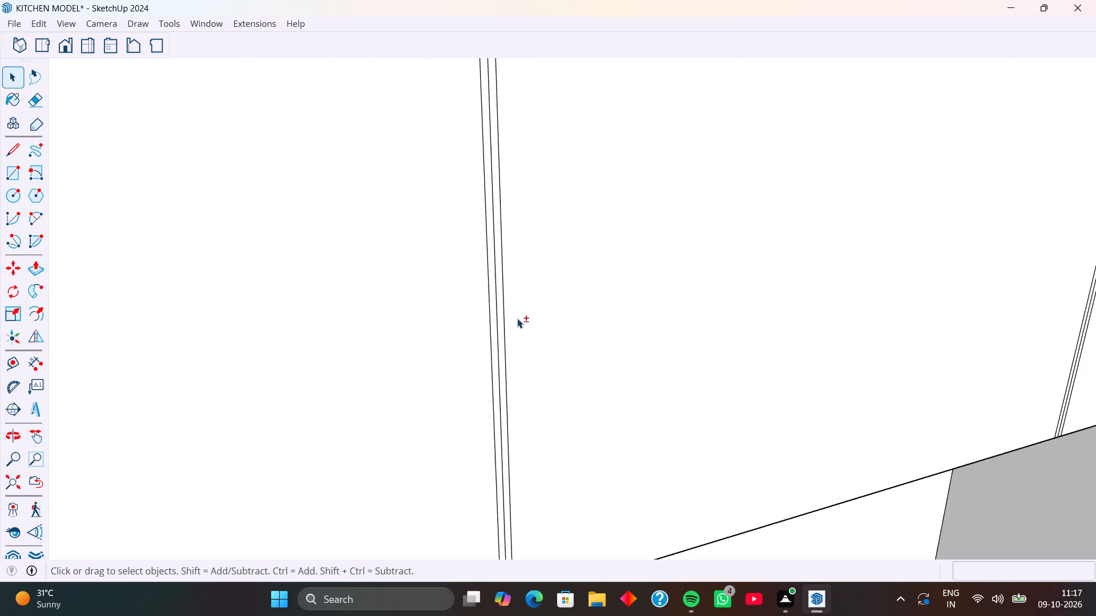
pyautogui.keyDown('shift'); pyautogui.scroll(9, 517, 318); pyautogui.keyUp('shift')
pyautogui.keyDown('shift'); pyautogui.click(509, 325); pyautogui.keyUp('shift')
pyautogui.keyDown('shift'); pyautogui.scroll(-8, 349, 352); pyautogui.keyUp('shift')
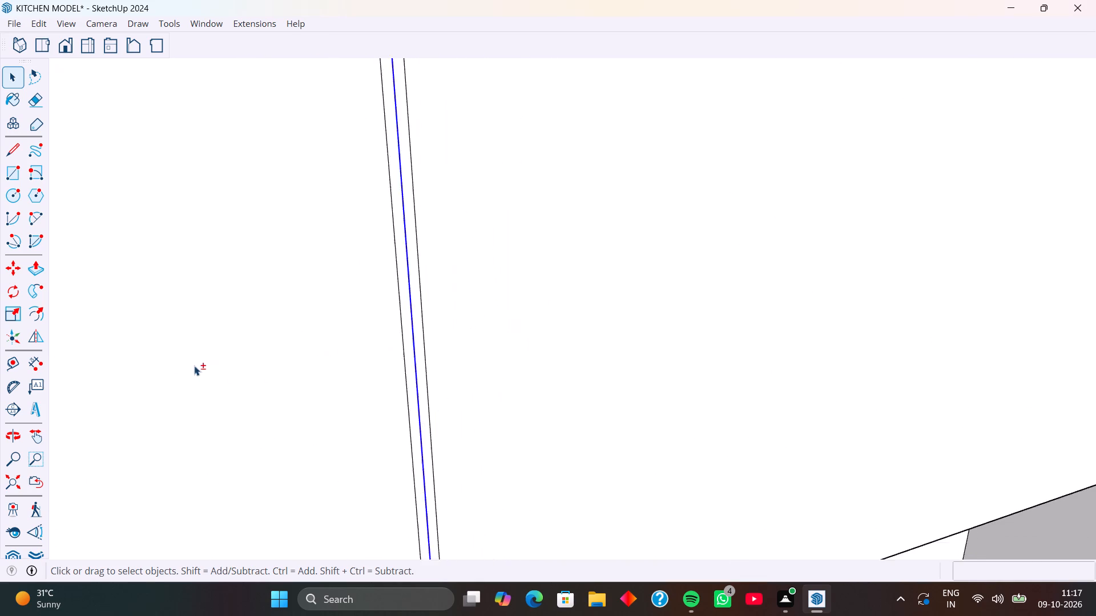
pyautogui.keyDown('shift'); pyautogui.scroll(-15, 194, 366); pyautogui.keyUp('shift')
pyautogui.keyDown('shift'); pyautogui.scroll(12, 659, 294); pyautogui.keyUp('shift')
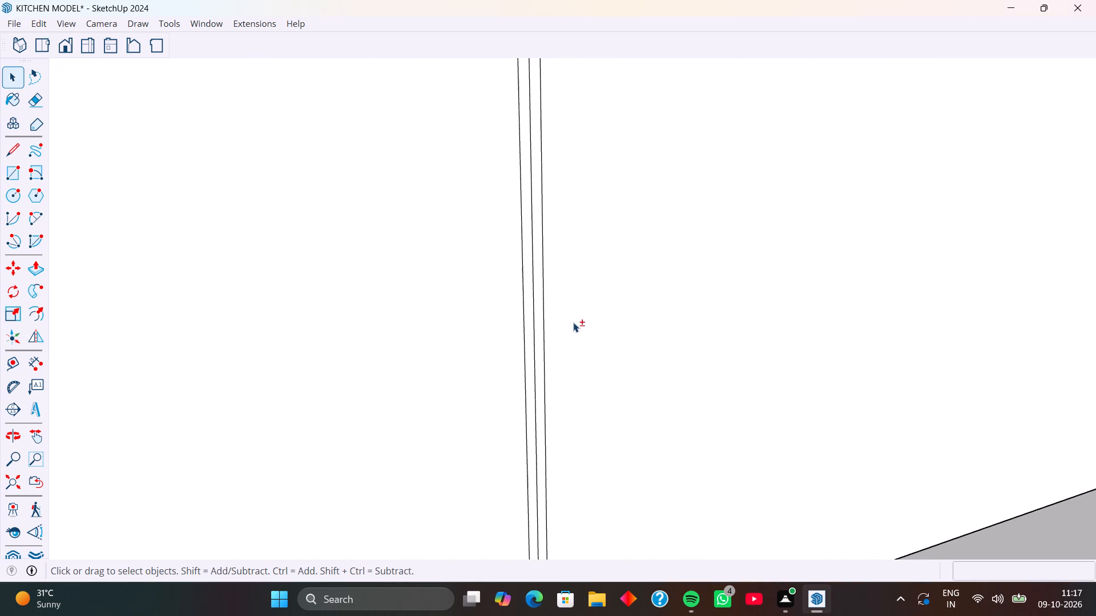
pyautogui.keyDown('shift'); pyautogui.scroll(7, 573, 322); pyautogui.keyUp('shift')
pyautogui.keyDown('shift'); pyautogui.click(523, 332); pyautogui.keyUp('shift')
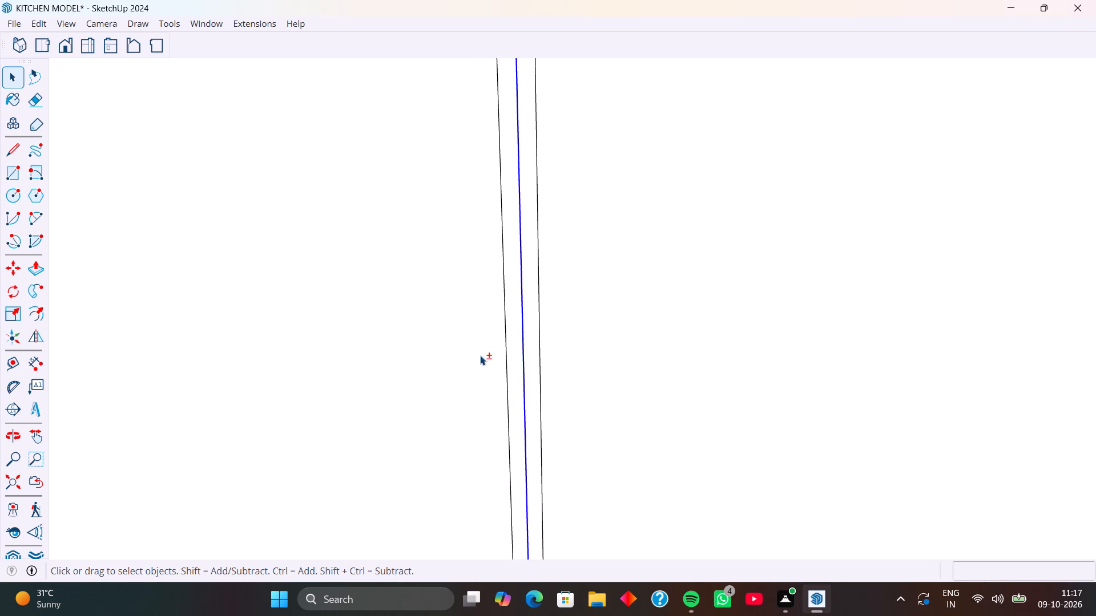
pyautogui.keyDown('shift'); pyautogui.scroll(-20, 457, 364); pyautogui.keyUp('shift')
pyautogui.keyDown('shift'); pyautogui.scroll(-2, 457, 364); pyautogui.keyUp('shift')
pyautogui.press('Delete')
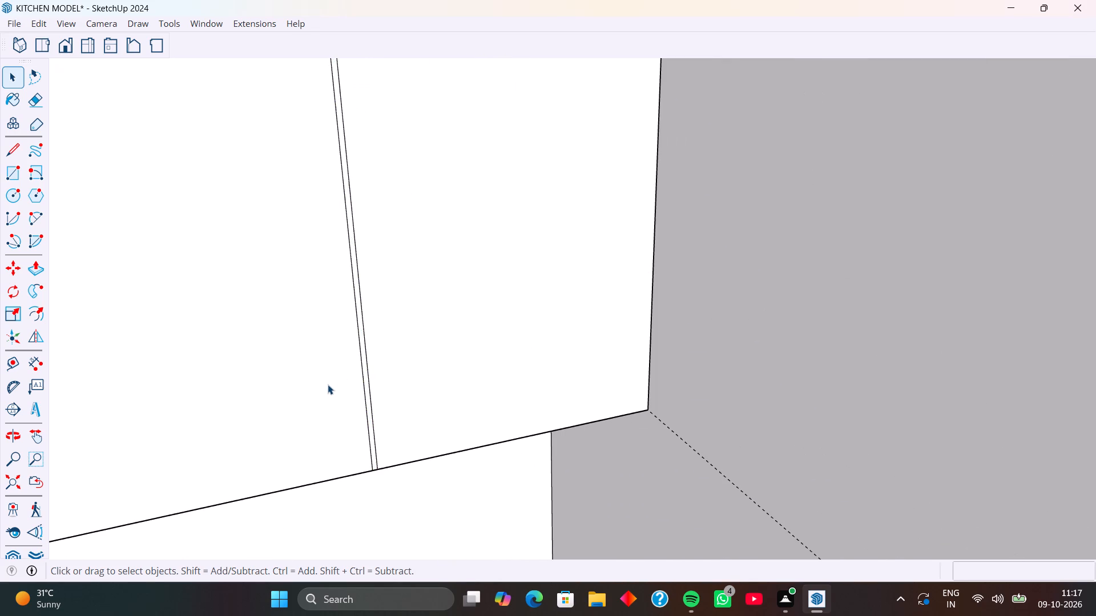
# Erase the three leftover dividing edges across the underside of the lower wall cabinets.
pyautogui.scroll(-10, 359, 390)
pyautogui.moveTo(387, 373); pyautogui.dragTo(413, 247, button='middle')
pyautogui.moveTo(356, 407); pyautogui.dragTo(390, 261, button='middle')
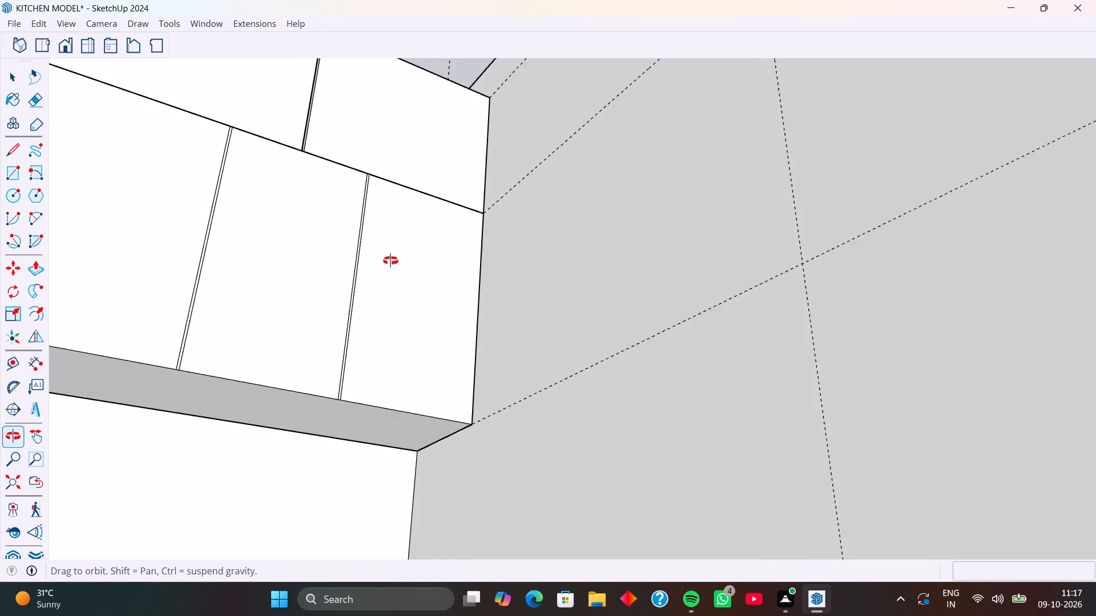
pyautogui.moveTo(390, 261); pyautogui.dragTo(390, 252, button='middle')
pyautogui.scroll(-3, 301, 329)
pyautogui.keyDown('shift'); pyautogui.moveTo(297, 327); pyautogui.dragTo(712, 332, button='middle'); pyautogui.keyUp('shift')
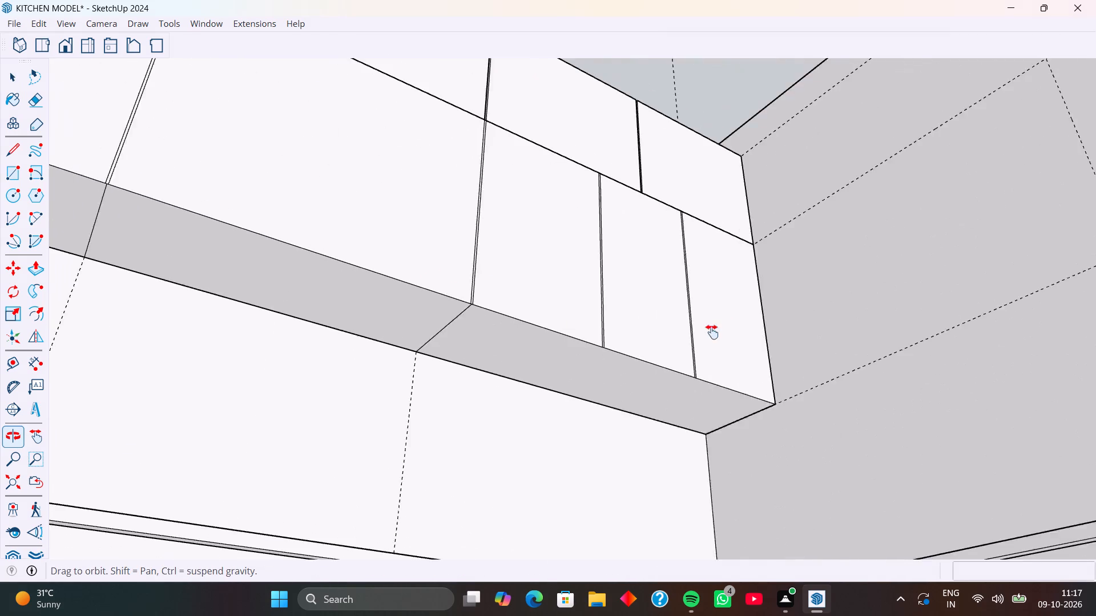
pyautogui.keyDown('shift'); pyautogui.moveTo(712, 332); pyautogui.dragTo(716, 332, button='middle'); pyautogui.keyUp('shift')
pyautogui.keyDown('shift'); pyautogui.moveTo(335, 258); pyautogui.dragTo(626, 322, button='middle'); pyautogui.keyUp('shift')
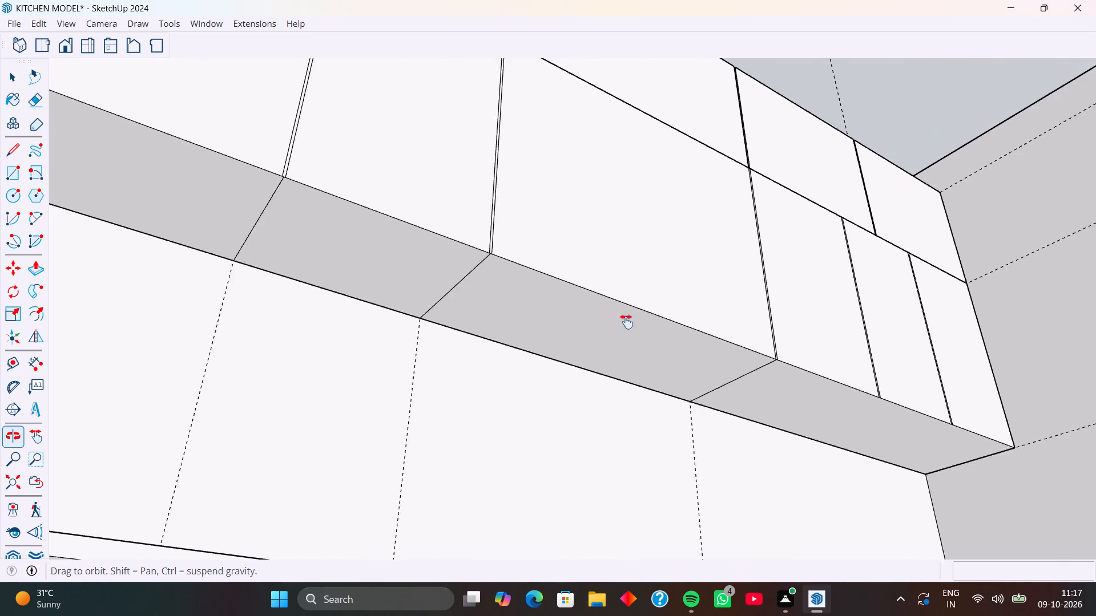
pyautogui.keyDown('shift'); pyautogui.moveTo(626, 322); pyautogui.dragTo(643, 324, button='middle'); pyautogui.keyUp('shift')
pyautogui.press('e')
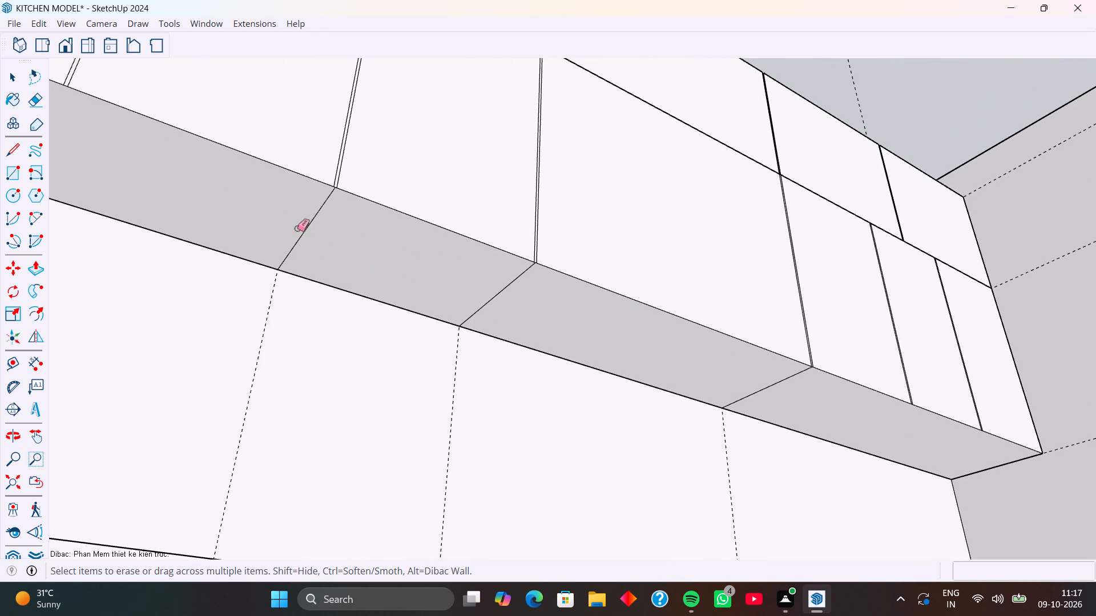
pyautogui.moveTo(295, 223); pyautogui.dragTo(817, 397)
# Push the first narrow strip, farthest from the corner, on the lower wall cabinet front inward 1".
pyautogui.scroll(-5, 676, 399)
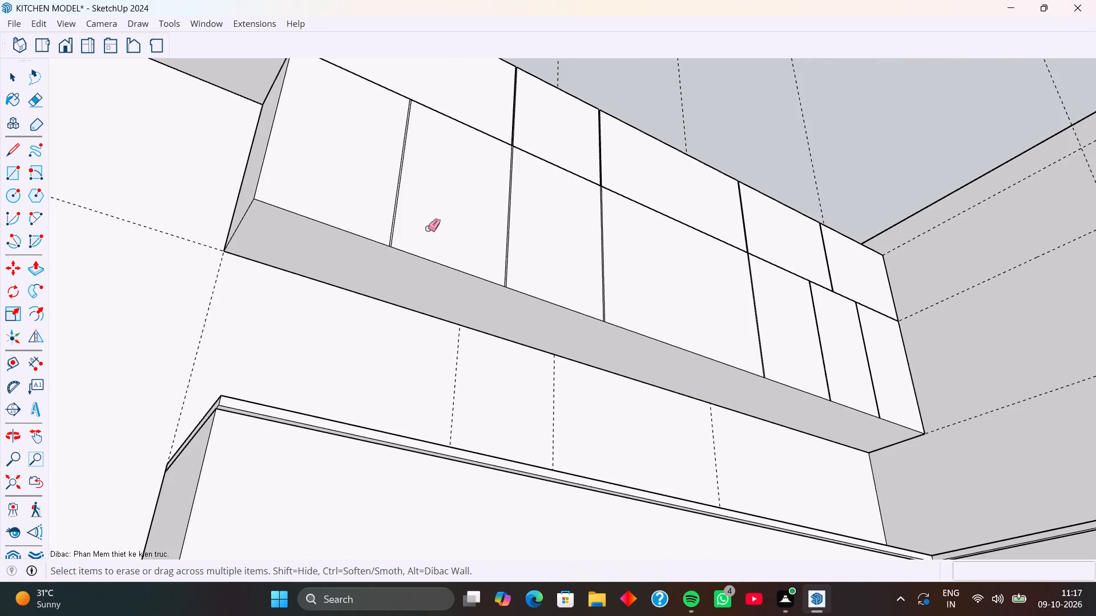
pyautogui.moveTo(428, 228); pyautogui.dragTo(367, 399, button='middle')
pyautogui.moveTo(388, 286); pyautogui.dragTo(352, 346, button='middle')
pyautogui.scroll(3, 345, 325)
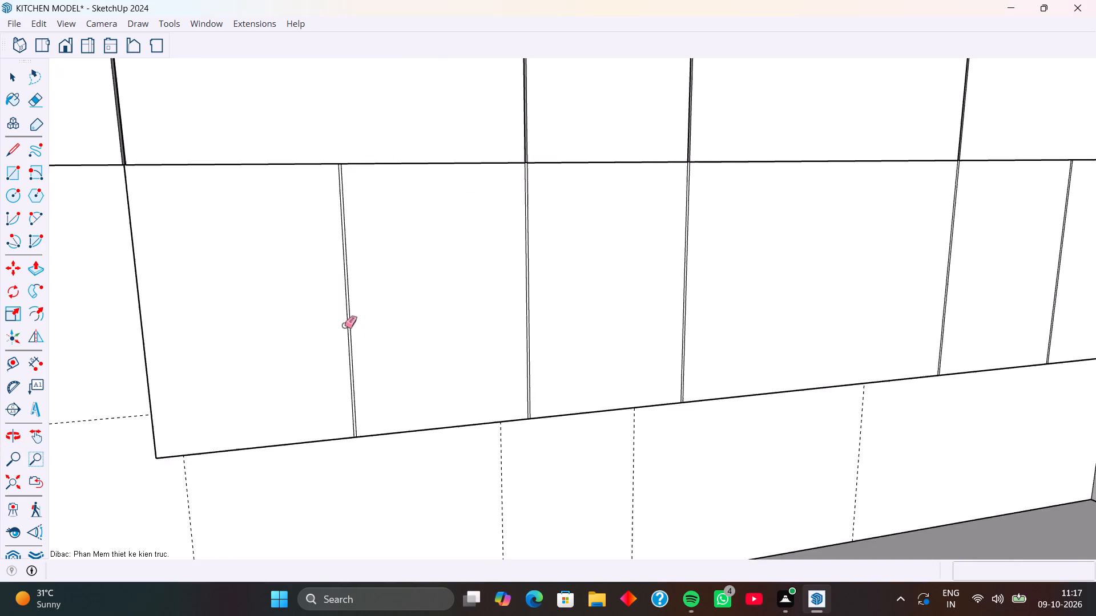
pyautogui.scroll(5, 344, 325)
pyautogui.moveTo(382, 356); pyautogui.dragTo(329, 366, button='middle')
pyautogui.press('p')
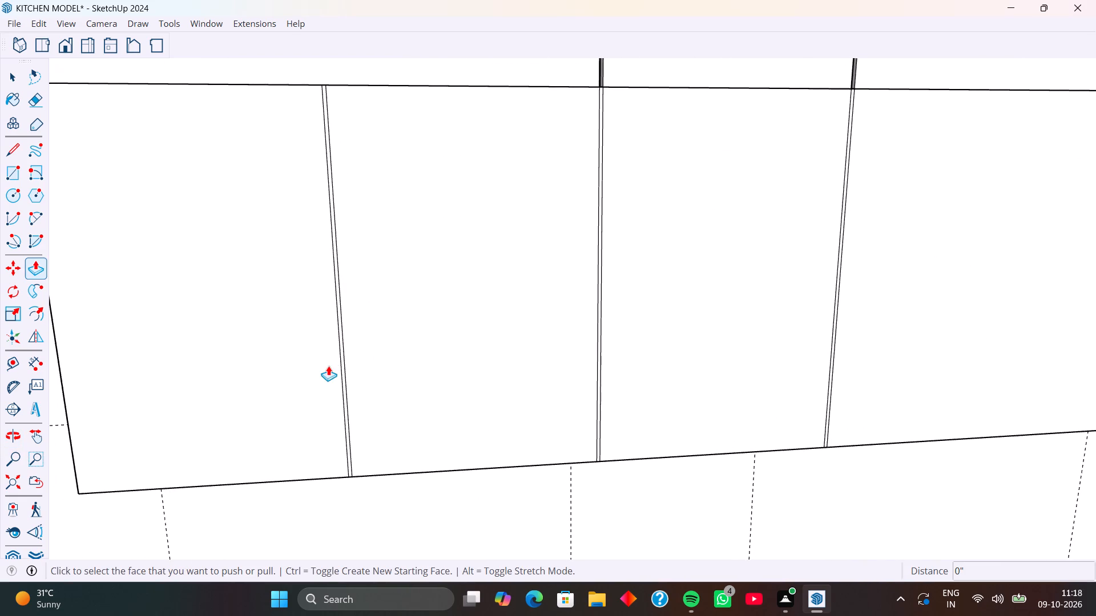
pyautogui.scroll(9, 341, 364)
pyautogui.click(342, 364)
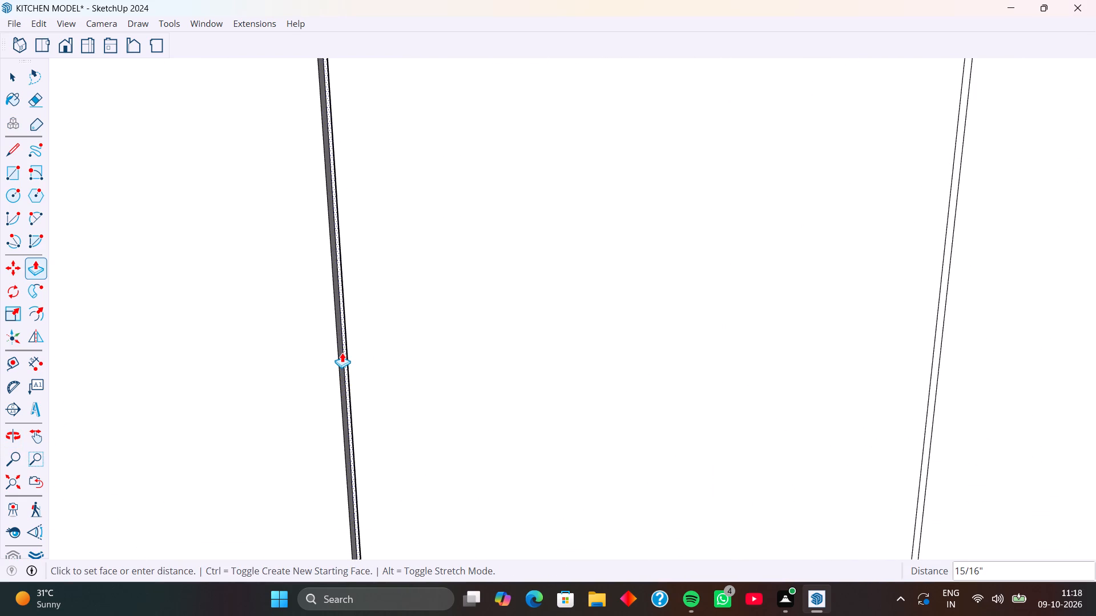
pyautogui.press('1')
pyautogui.press('Return')
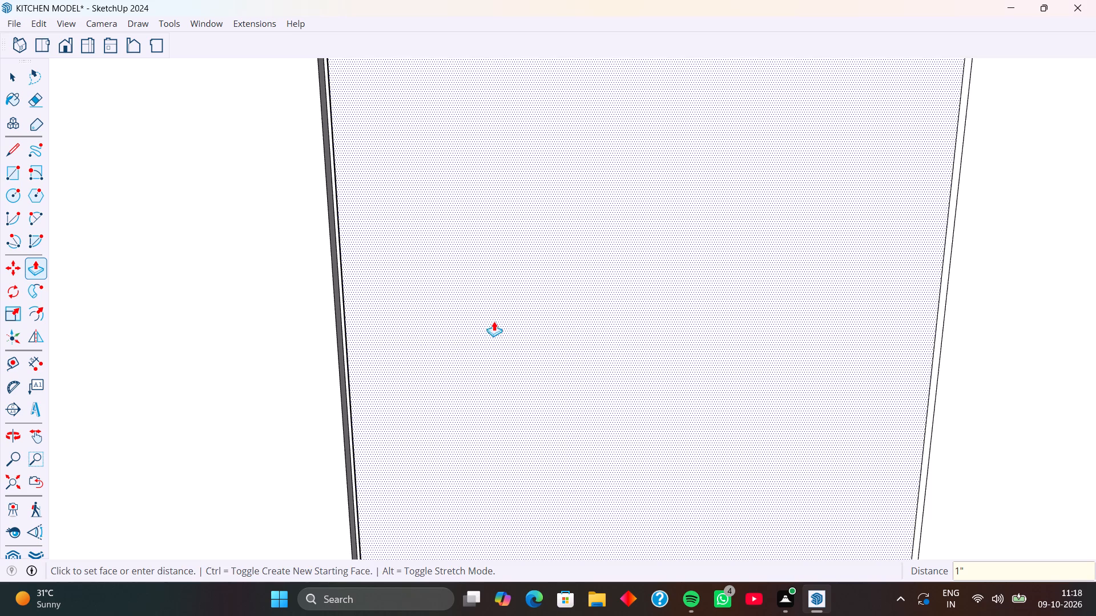
# Push the remaining five narrow strips between the lower wall cabinet doors inward by the same 1".
pyautogui.scroll(-6, 265, 351)
pyautogui.scroll(8, 594, 352)
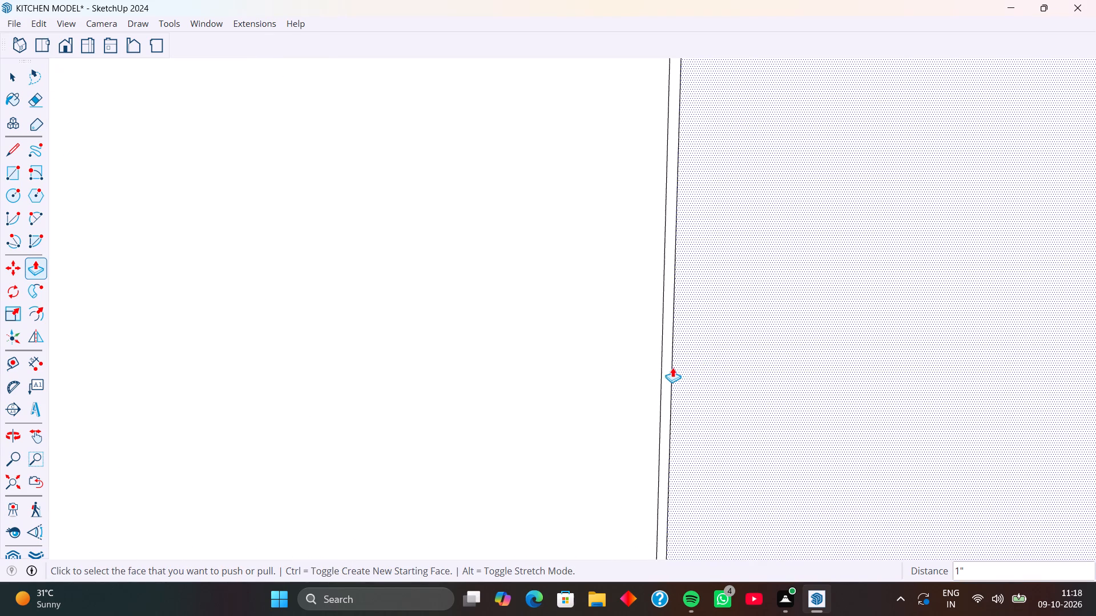
pyautogui.doubleClick(666, 369)
pyautogui.scroll(-10, 485, 397)
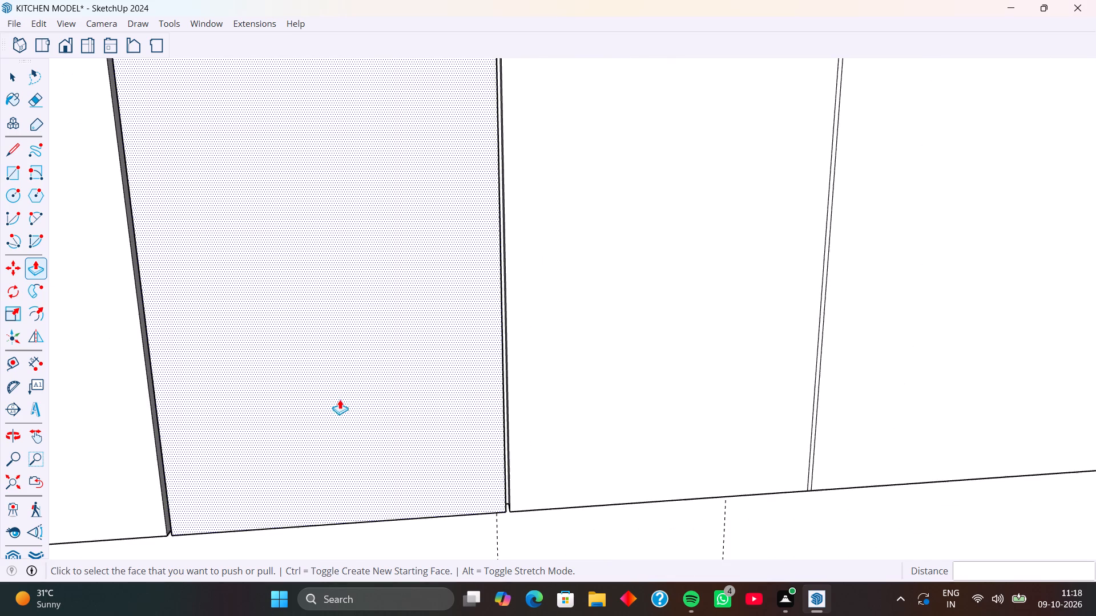
pyautogui.scroll(6, 832, 415)
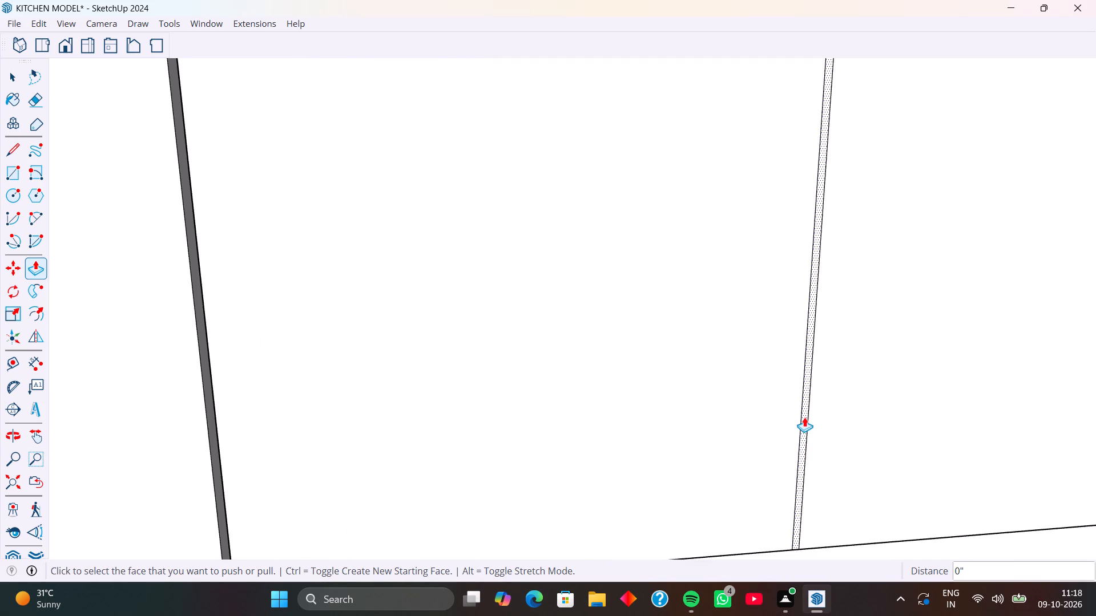
pyautogui.doubleClick(804, 417)
pyautogui.scroll(-16, 522, 419)
pyautogui.scroll(2, 732, 394)
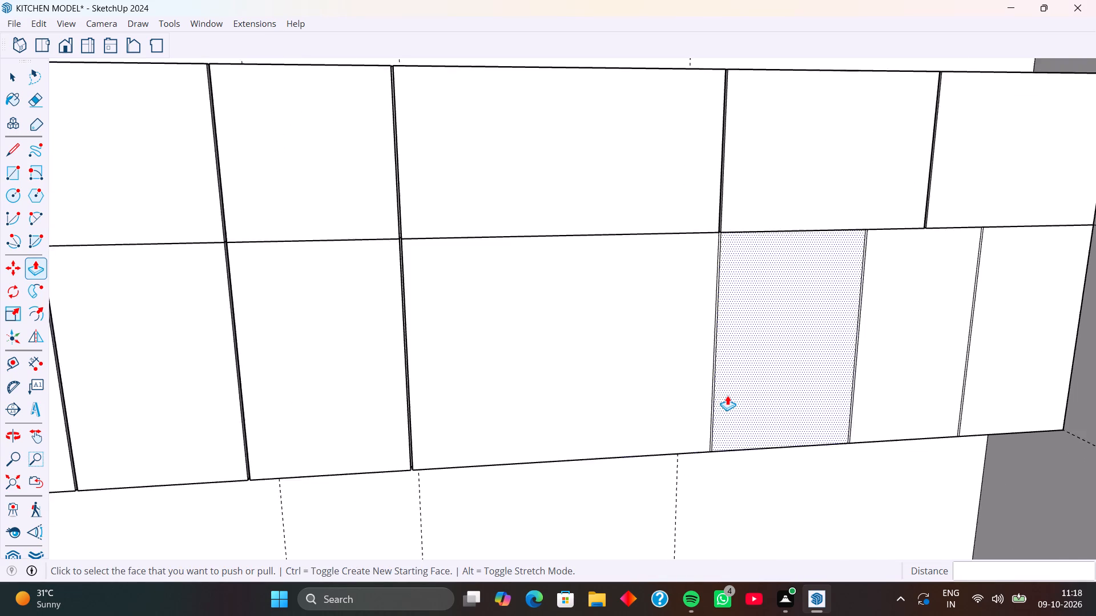
pyautogui.scroll(15, 727, 395)
pyautogui.doubleClick(694, 414)
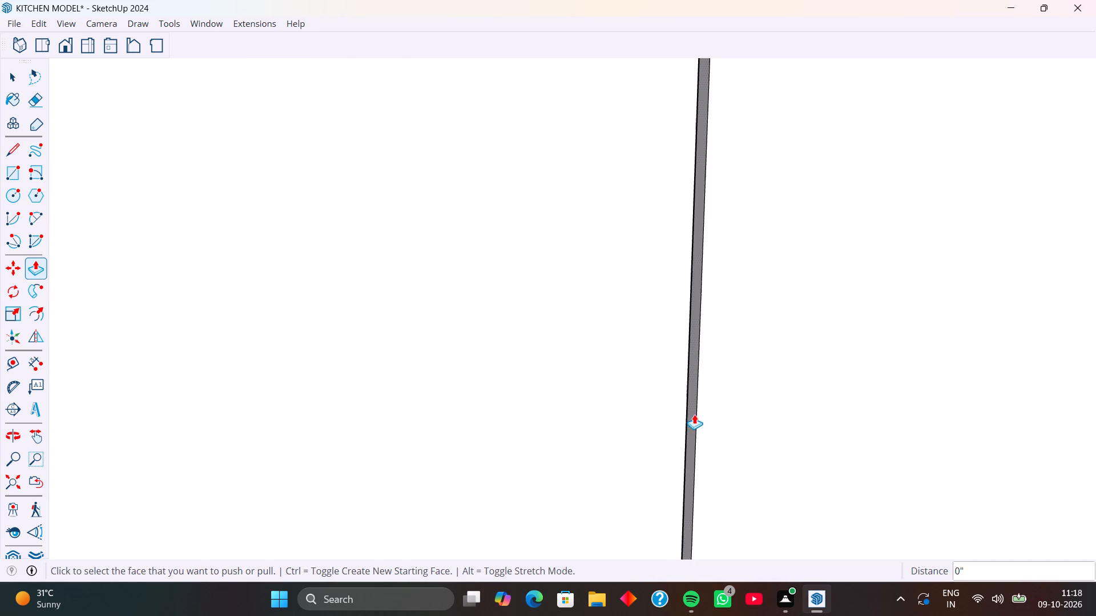
pyautogui.scroll(-20, 533, 432)
pyautogui.scroll(-1, 533, 432)
pyautogui.scroll(17, 464, 393)
pyautogui.doubleClick(470, 411)
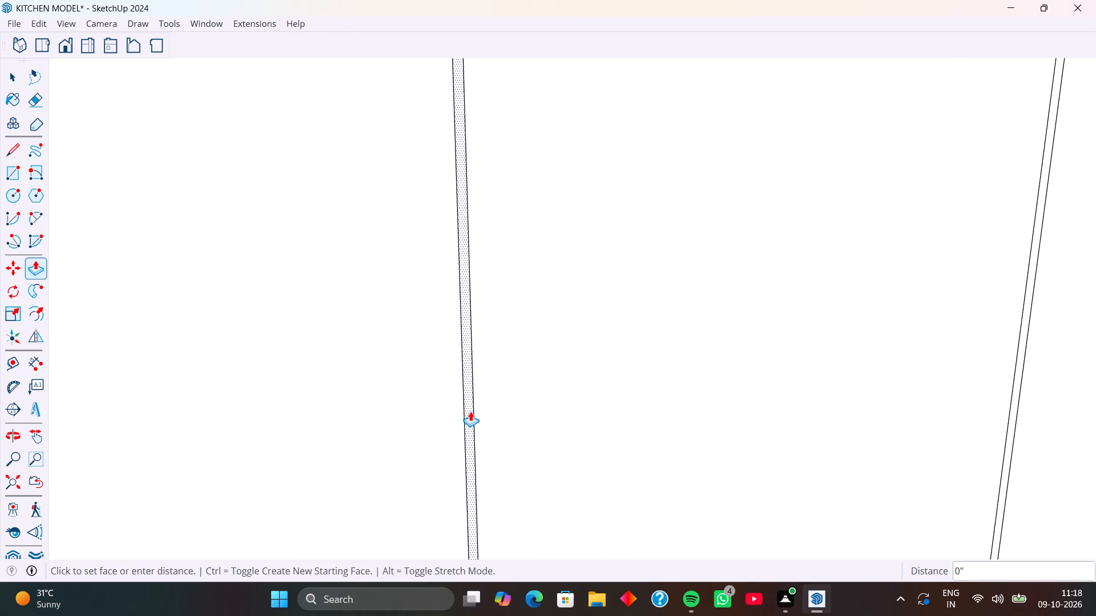
pyautogui.scroll(-20, 365, 415)
pyautogui.scroll(6, 378, 412)
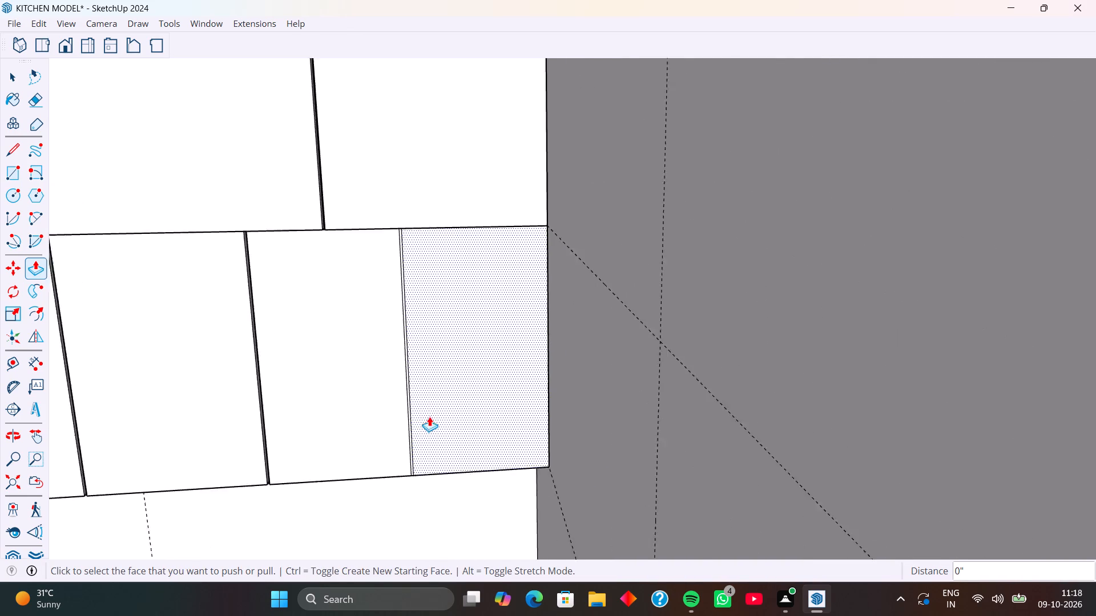
pyautogui.scroll(6, 429, 416)
pyautogui.doubleClick(392, 426)
pyautogui.scroll(-11, 505, 402)
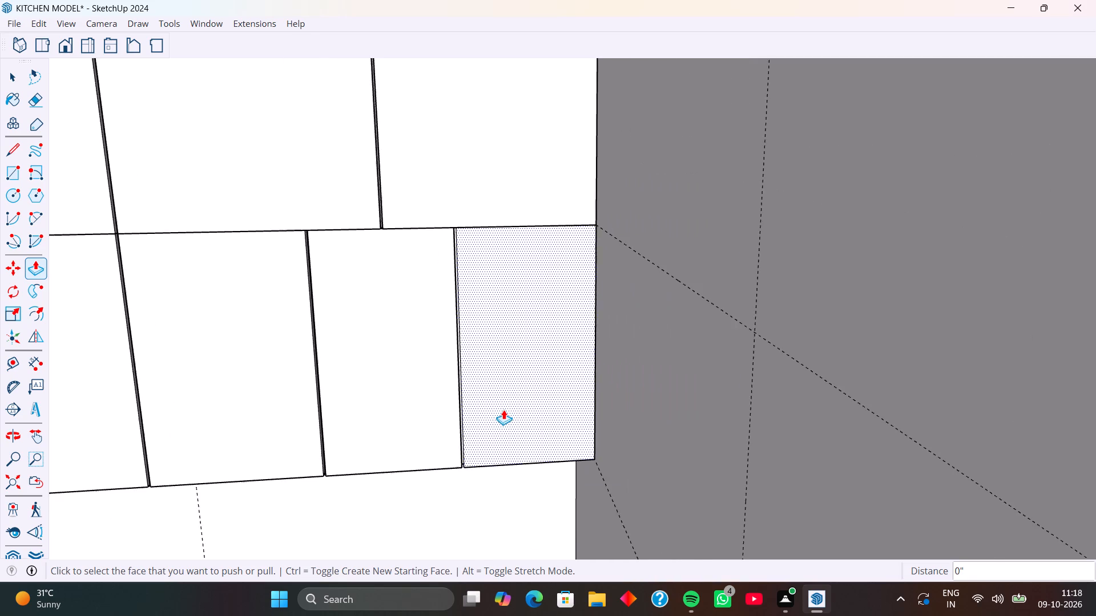
pyautogui.scroll(-4, 503, 425)
pyautogui.moveTo(480, 366); pyautogui.dragTo(531, 390, button='middle')
pyautogui.moveTo(473, 351); pyautogui.dragTo(491, 291, button='middle')
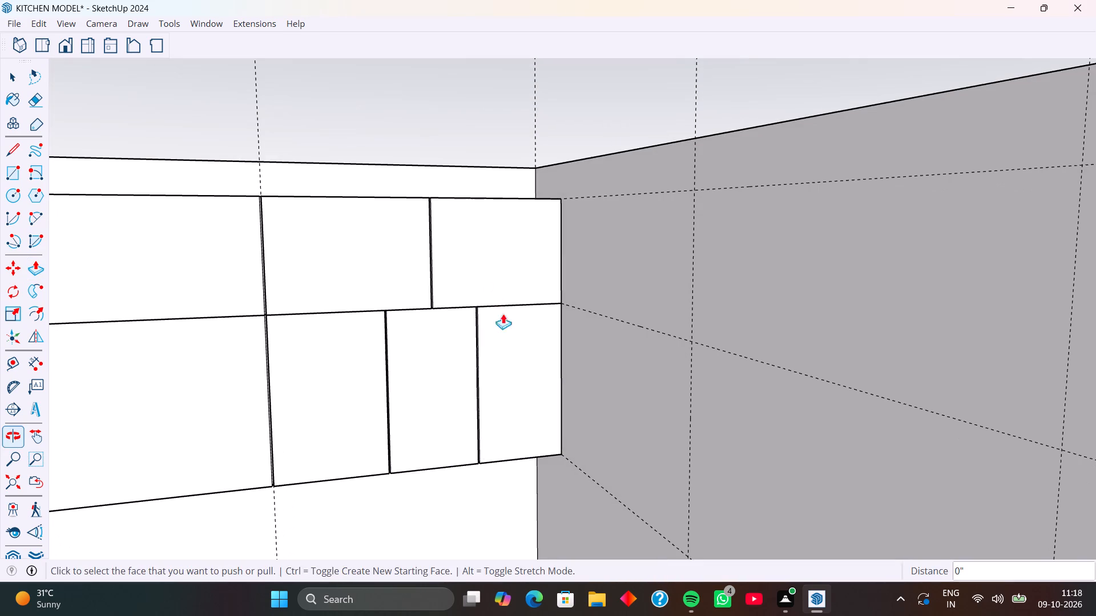
pyautogui.press('space')
# Make a group of all the connected lower wall cabinet geometry, including its grooved door fronts.
pyautogui.scroll(6, 443, 309)
pyautogui.moveTo(431, 327); pyautogui.dragTo(441, 299, button='middle')
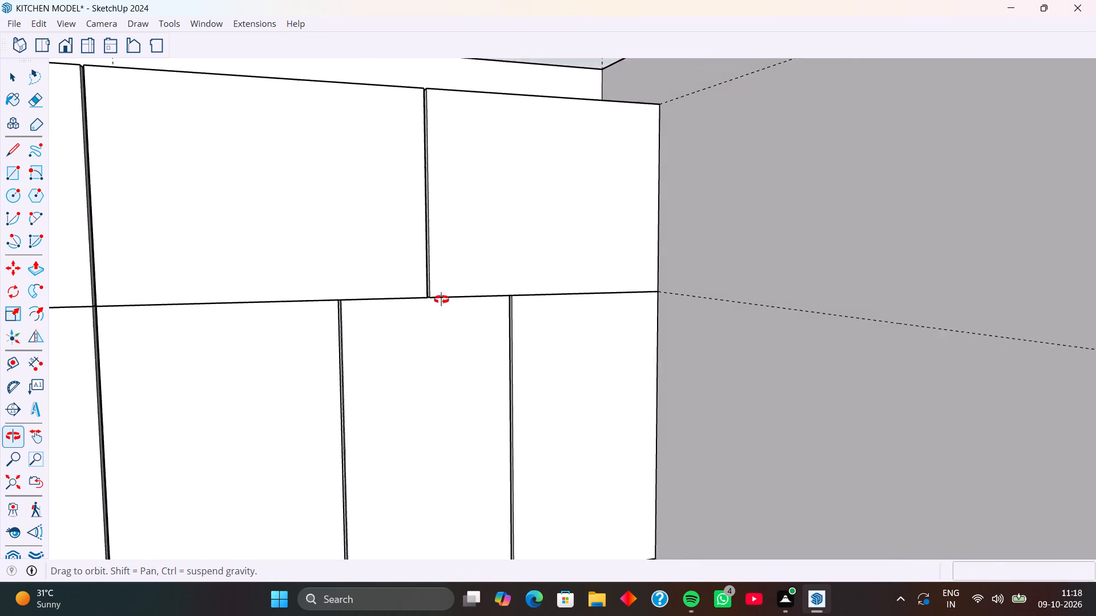
pyautogui.moveTo(441, 299); pyautogui.dragTo(436, 364, button='middle')
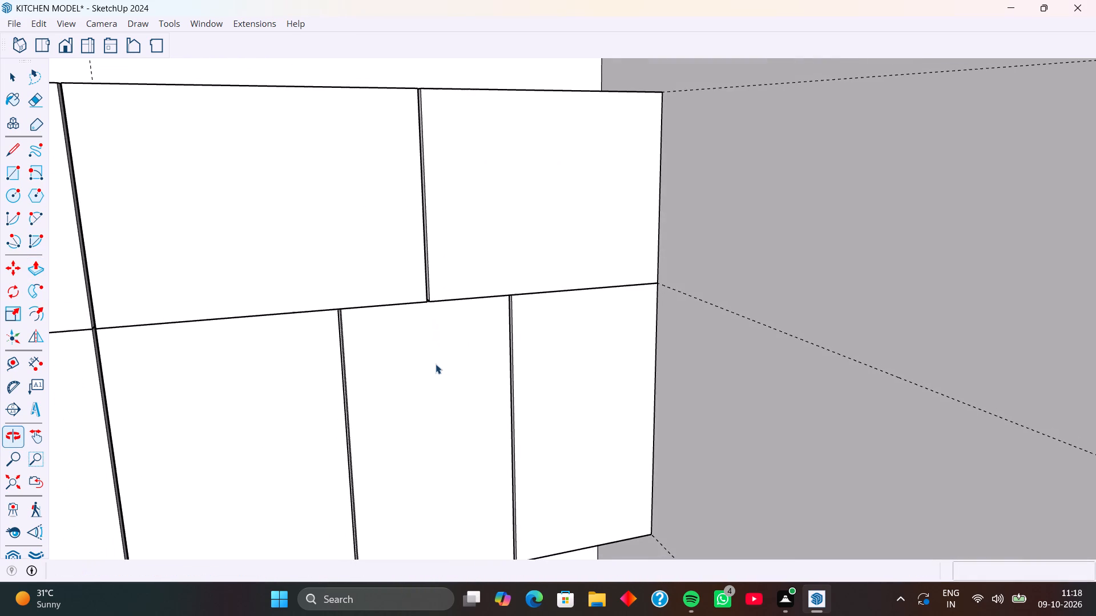
pyautogui.scroll(-4, 438, 356)
pyautogui.tripleClick(437, 385)
pyautogui.tripleClick(437, 385)
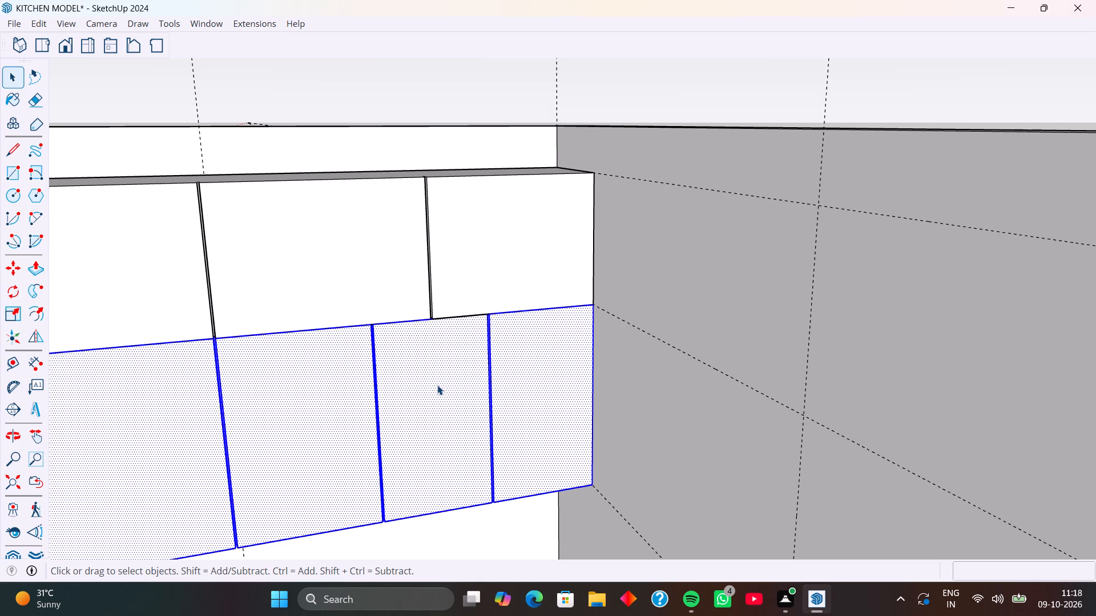
pyautogui.tripleClick(437, 385)
pyautogui.tripleClick(437, 385)
pyautogui.doubleClick(437, 385)
pyautogui.rightClick(437, 385)
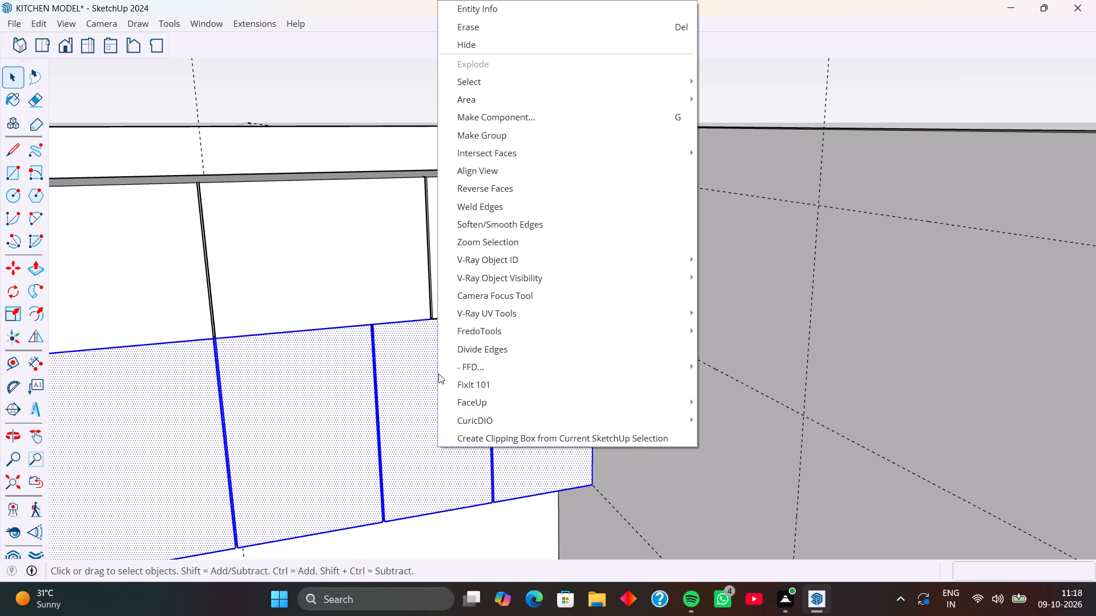
pyautogui.click(517, 134)
# Inside the upper wall cabinet group, copy the free-end vertical edge about 1' 5 15/16" to the middle of the end front.
pyautogui.scroll(-10, 574, 375)
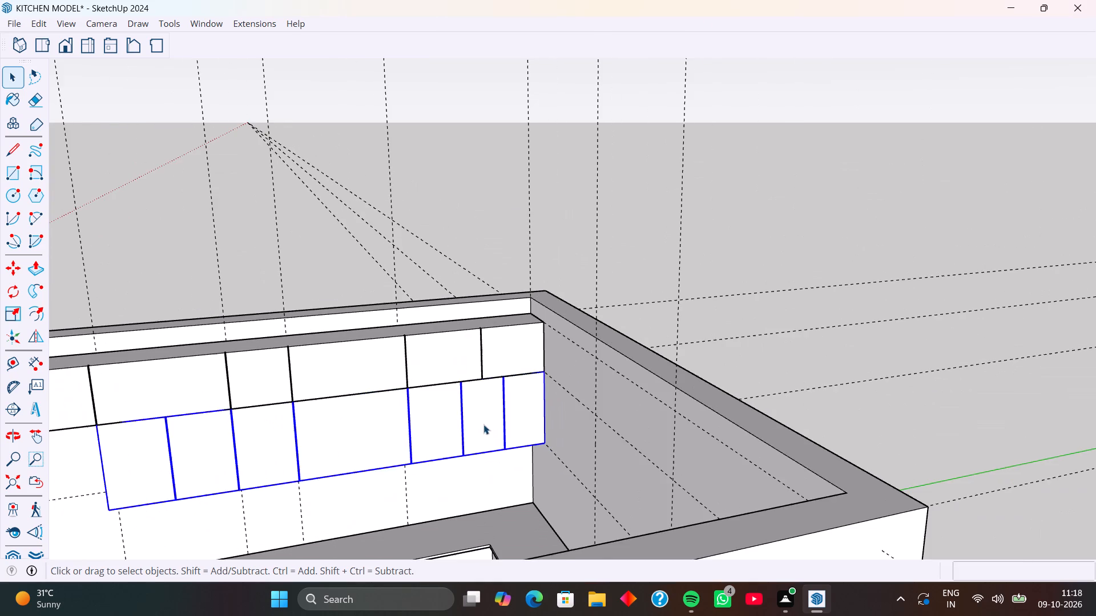
pyautogui.scroll(-4, 425, 431)
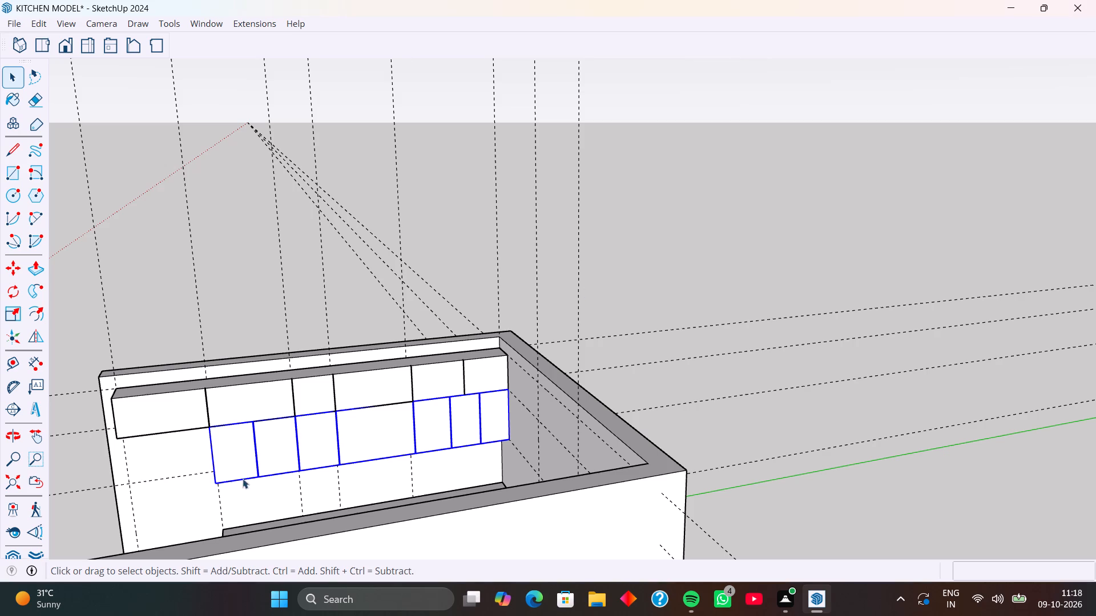
pyautogui.scroll(7, 163, 408)
pyautogui.moveTo(156, 399); pyautogui.dragTo(452, 401, button='middle')
pyautogui.moveTo(429, 505); pyautogui.dragTo(389, 436, button='middle')
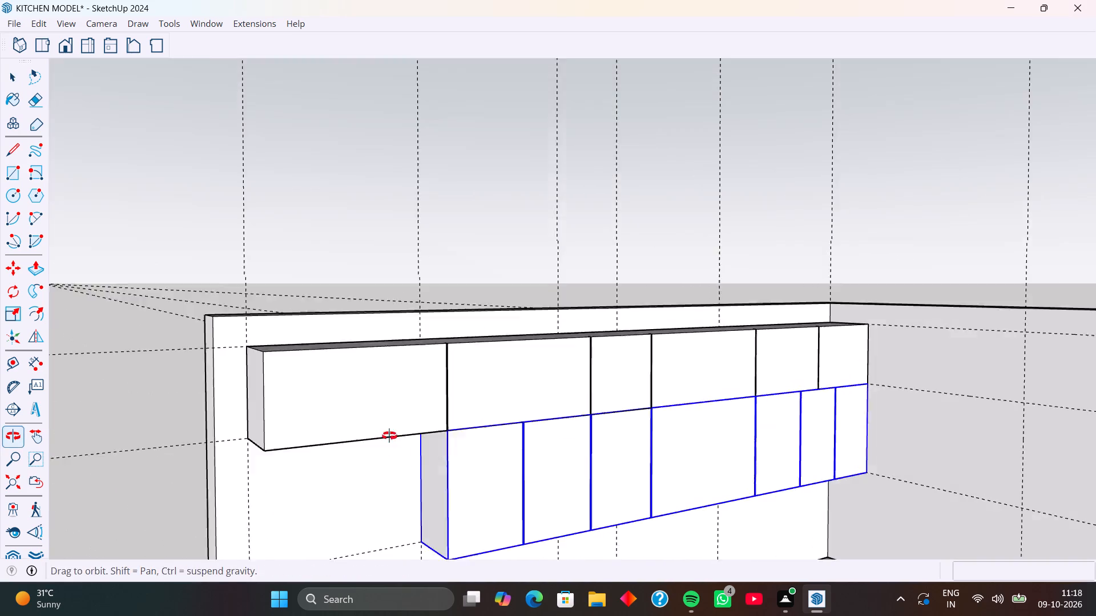
pyautogui.moveTo(389, 436); pyautogui.dragTo(385, 419, button='middle')
pyautogui.scroll(3, 374, 394)
pyautogui.click(374, 394)
pyautogui.click(374, 394)
pyautogui.moveTo(374, 394); pyautogui.dragTo(337, 398, button='middle')
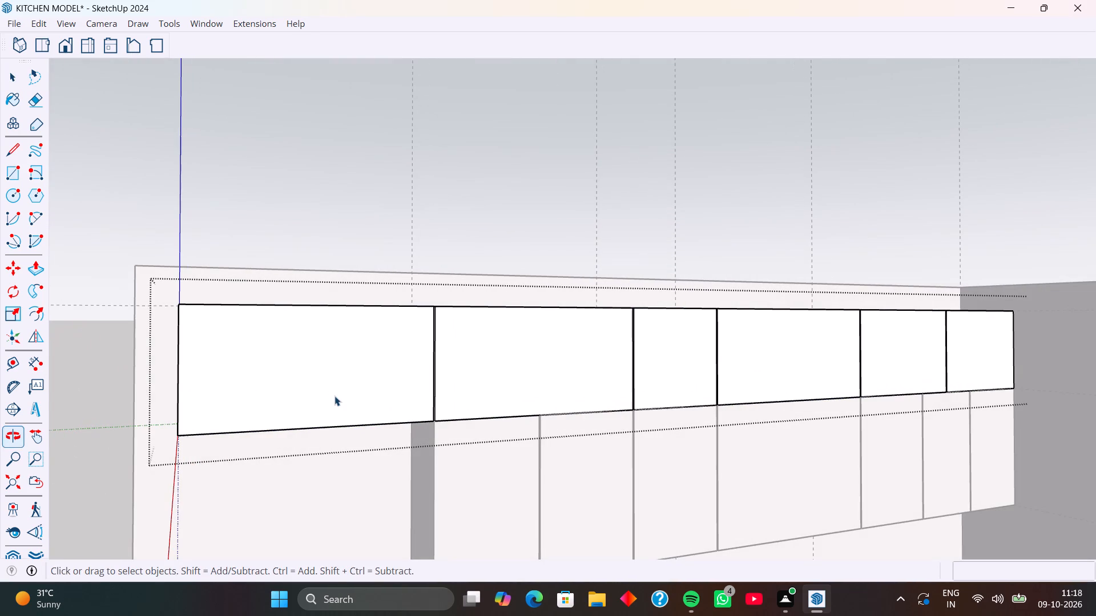
pyautogui.doubleClick(335, 396)
pyautogui.click(386, 392)
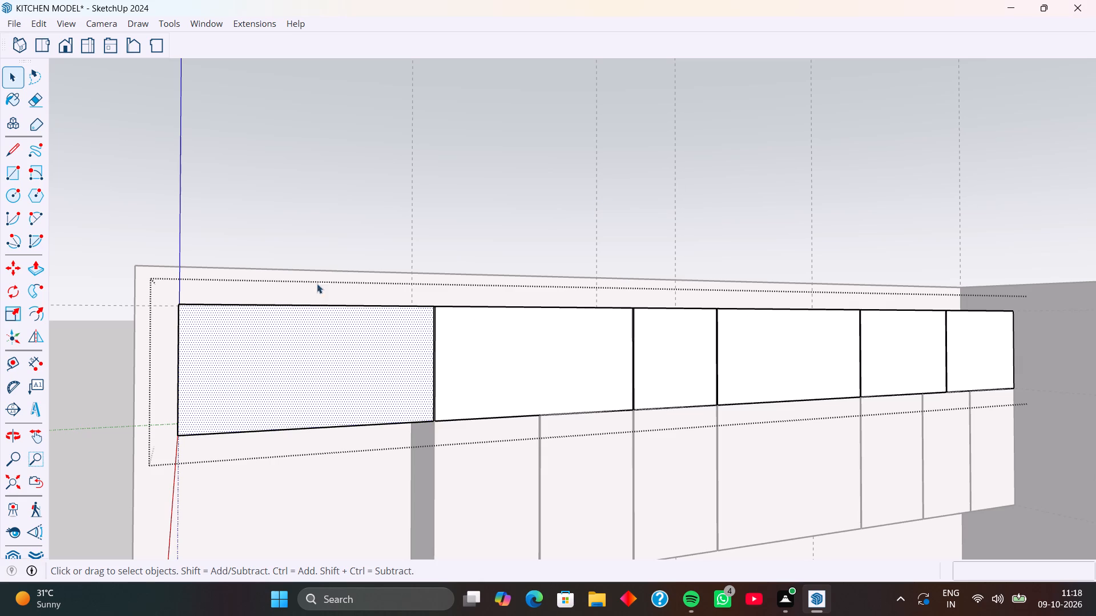
pyautogui.click(178, 360)
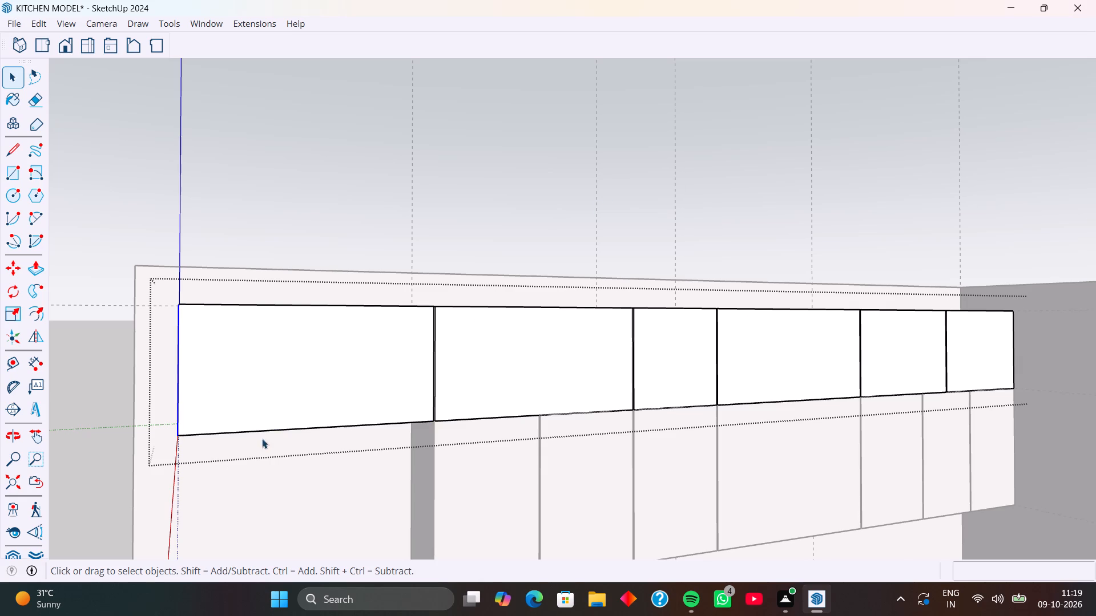
pyautogui.press('m')
pyautogui.click(176, 433)
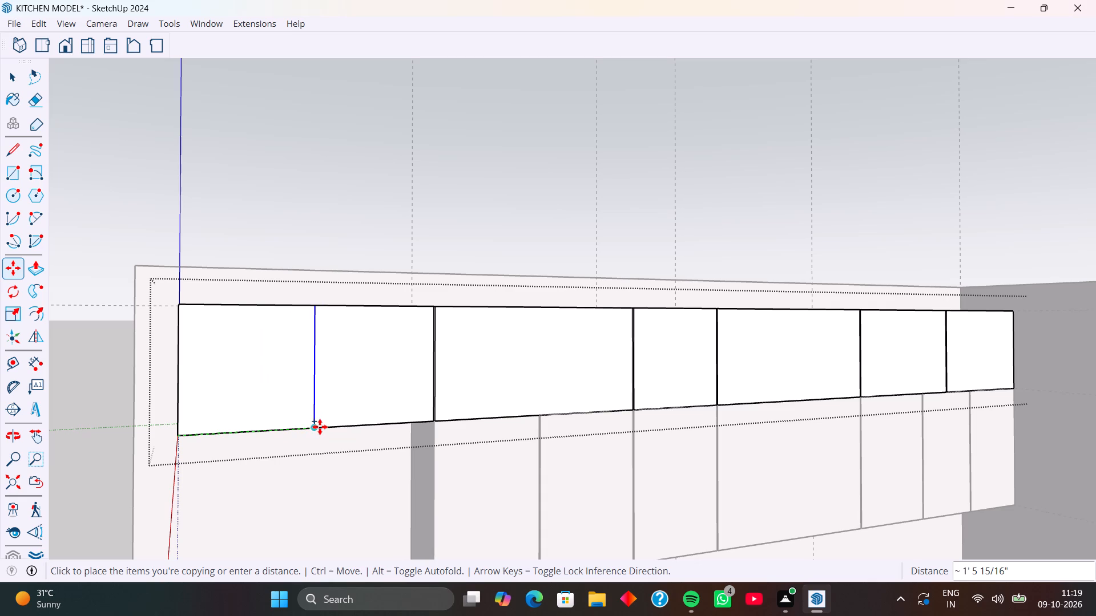
pyautogui.click(317, 427)
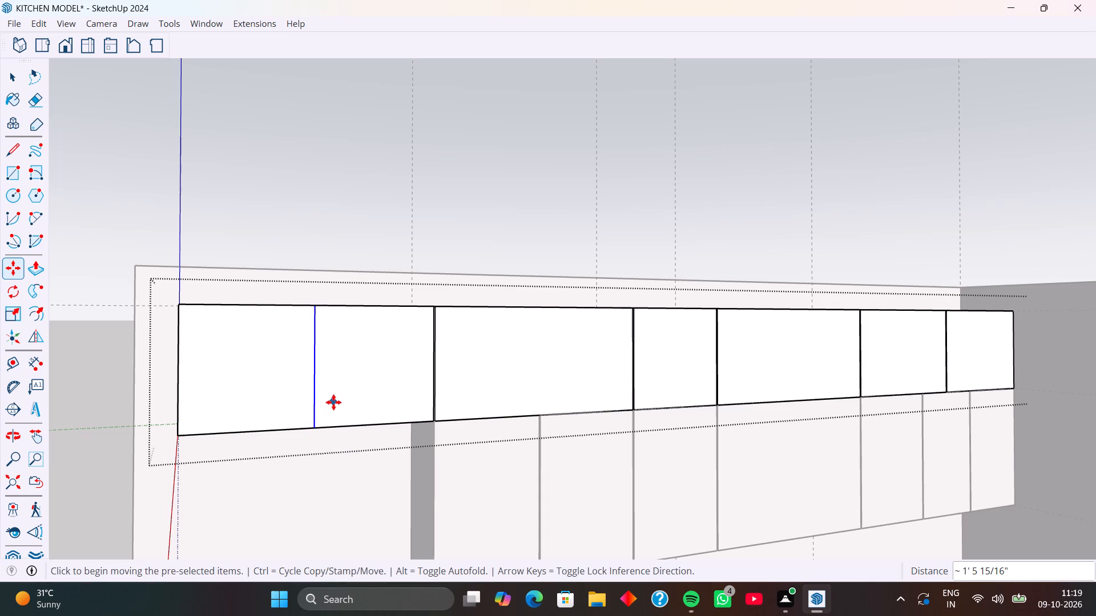
# Copy the new middle edge 3 mm to each side and erase the original, leaving a 6 mm strip.
pyautogui.click(315, 428)
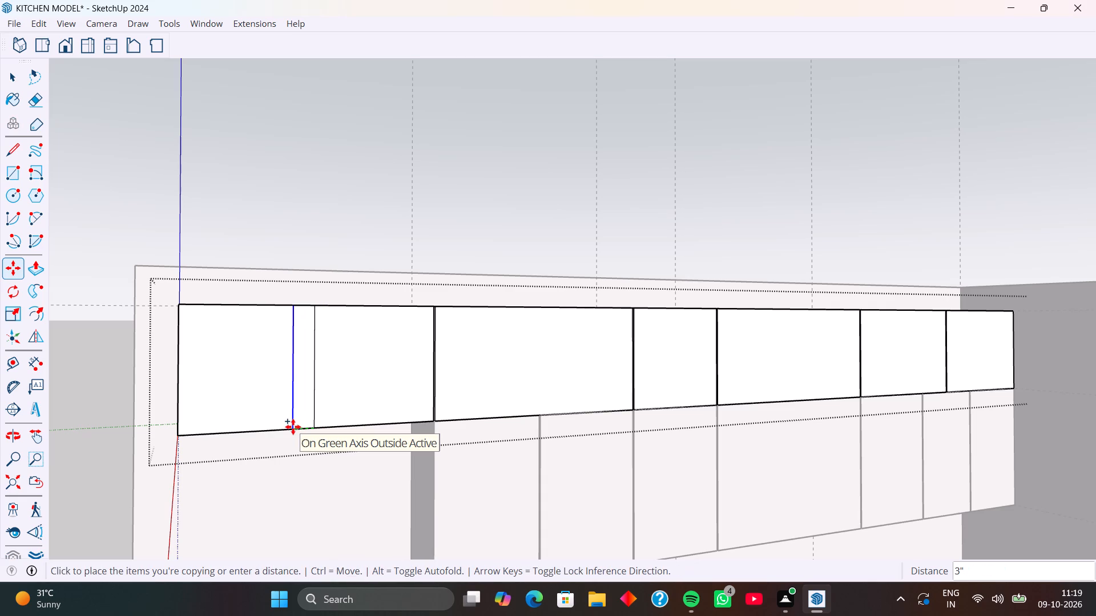
pyautogui.write('3mm')
pyautogui.press('Return')
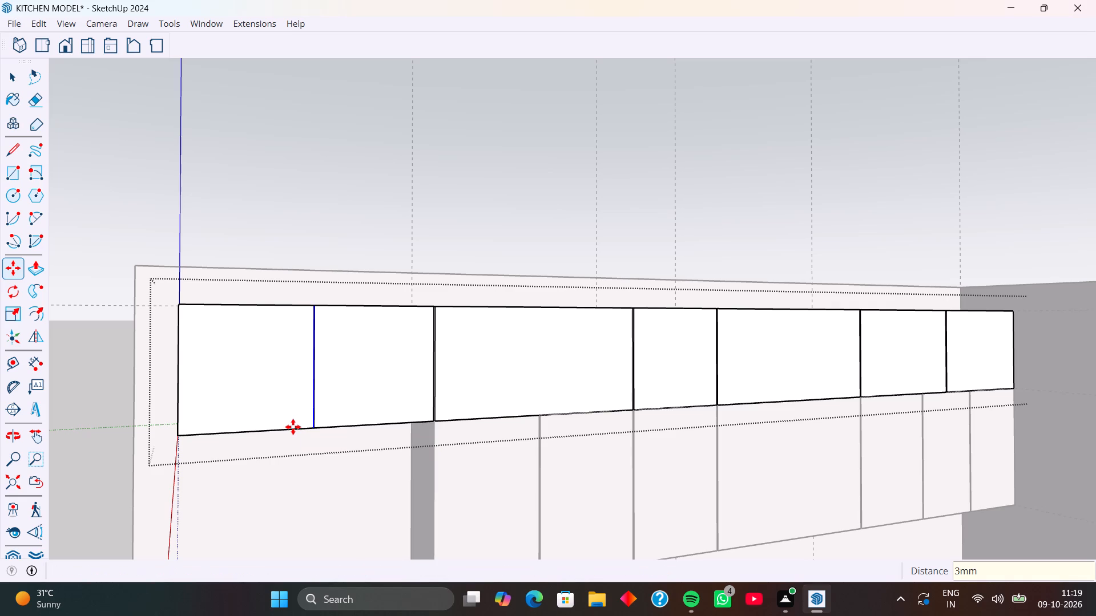
pyautogui.scroll(4, 373, 394)
pyautogui.scroll(15, 260, 452)
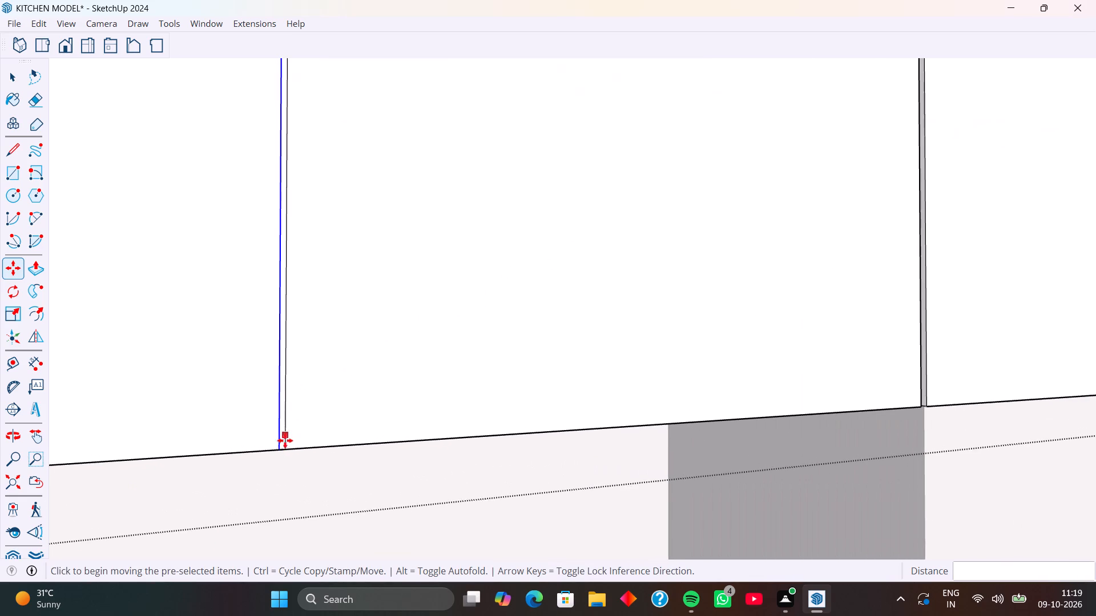
pyautogui.click(278, 449)
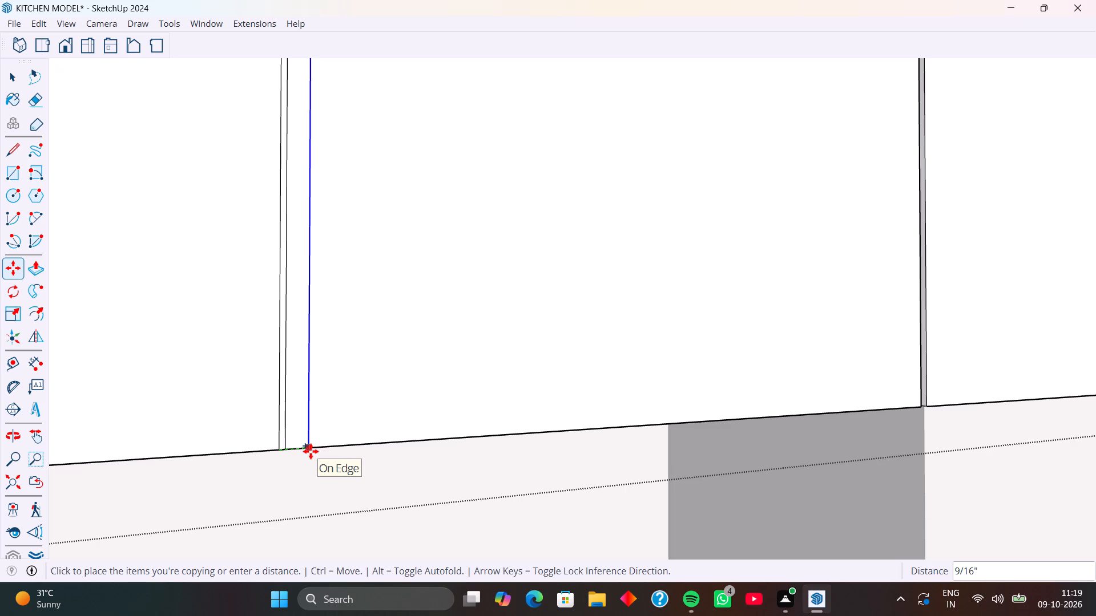
pyautogui.write('6mm')
pyautogui.press('Return')
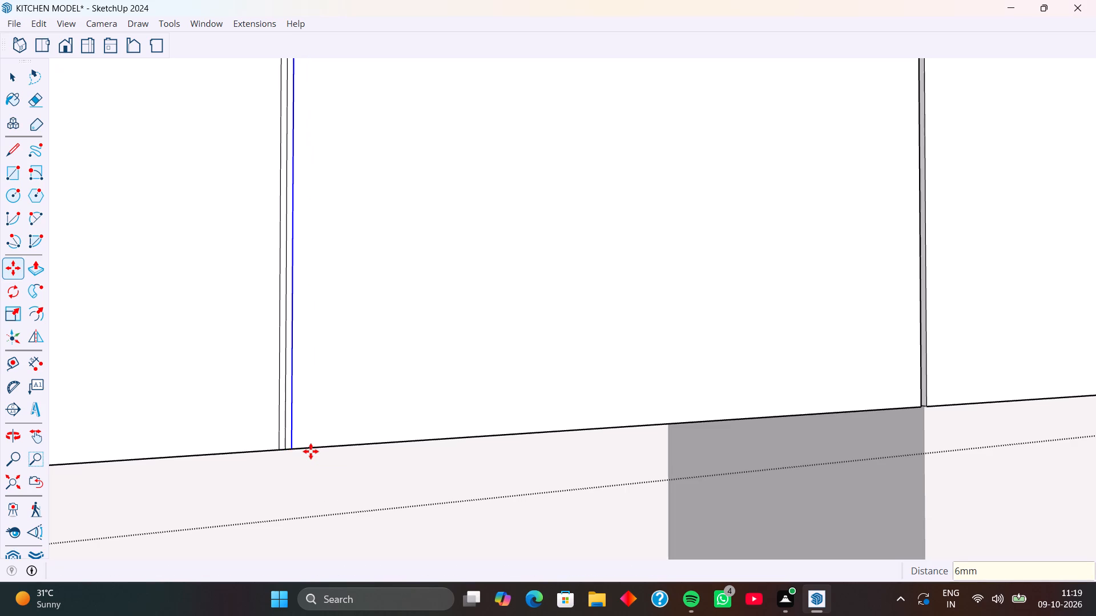
pyautogui.press('e')
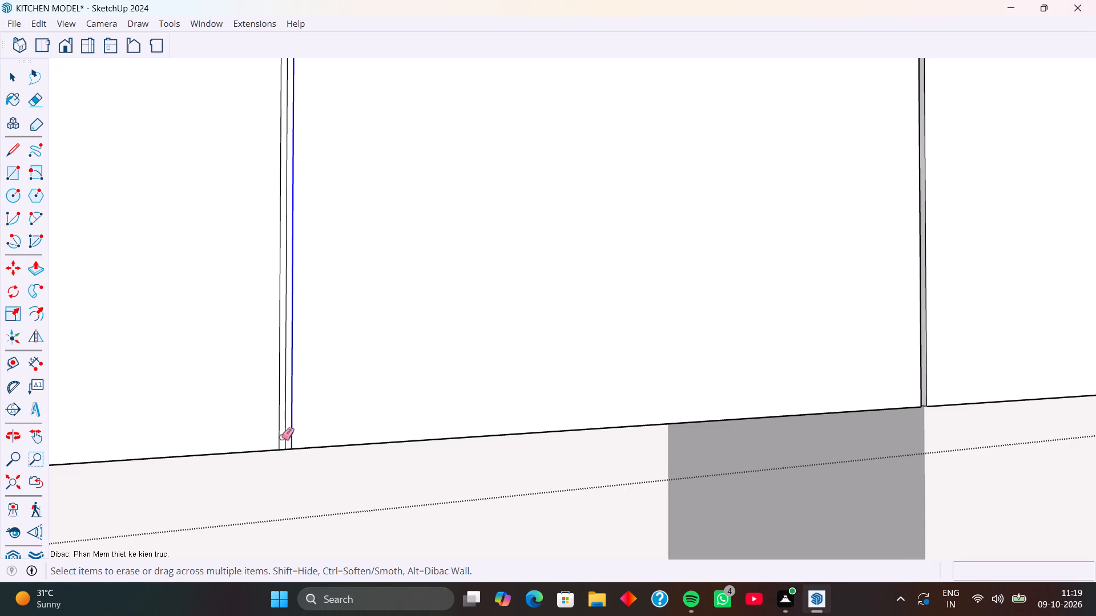
pyautogui.click(284, 439)
# Push the new 6 mm strip on the upper wall cabinet's end front inward 1" and leave the group.
pyautogui.press('p')
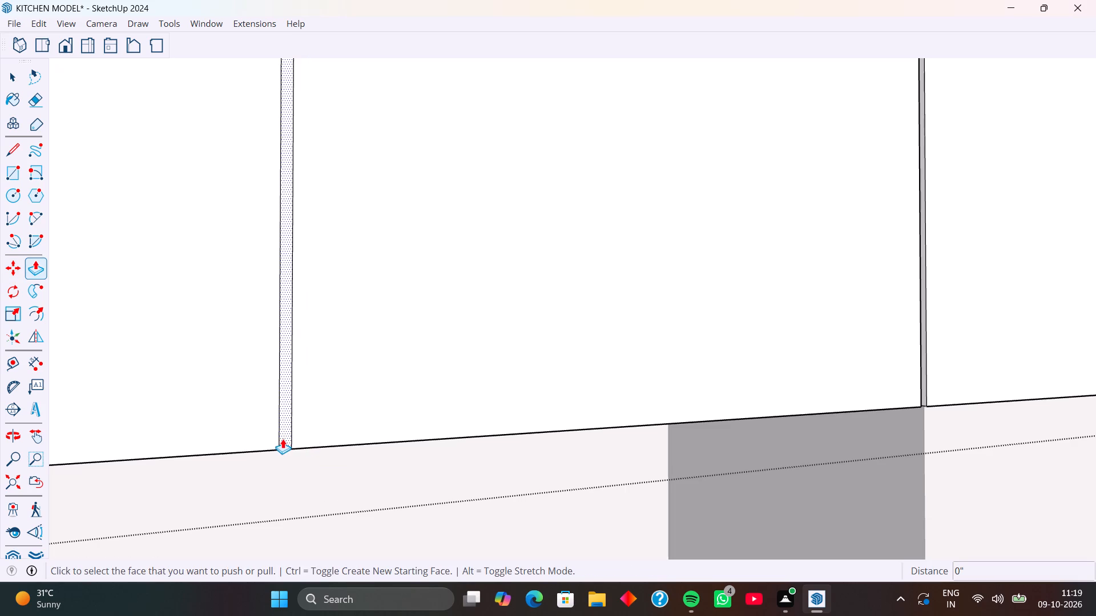
pyautogui.click(282, 434)
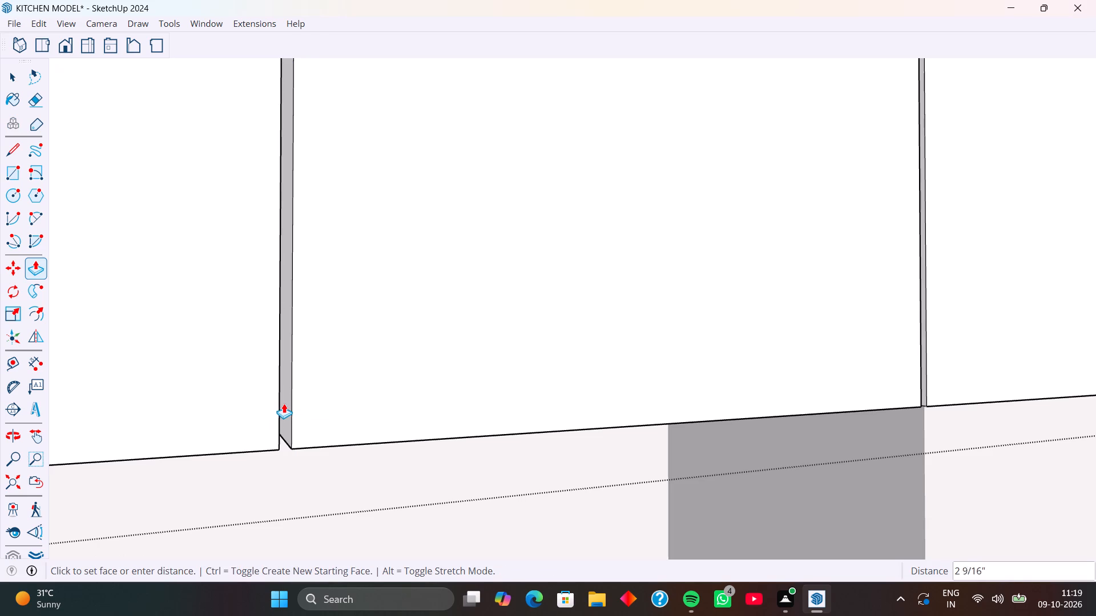
pyautogui.press('1')
pyautogui.press('Return')
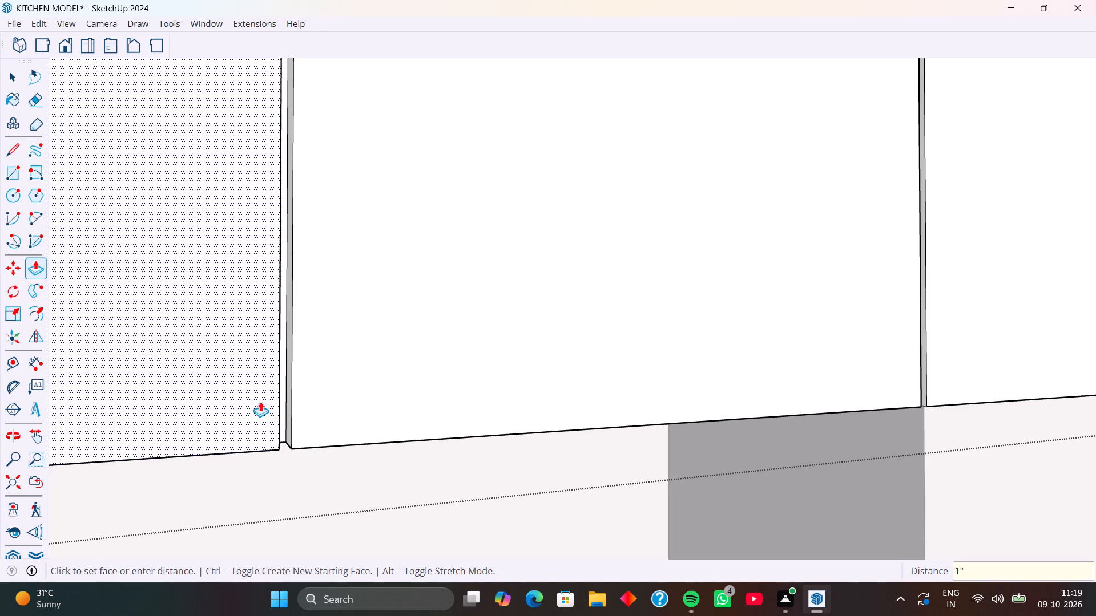
pyautogui.press('space')
pyautogui.scroll(-16, 315, 394)
pyautogui.click(415, 123)
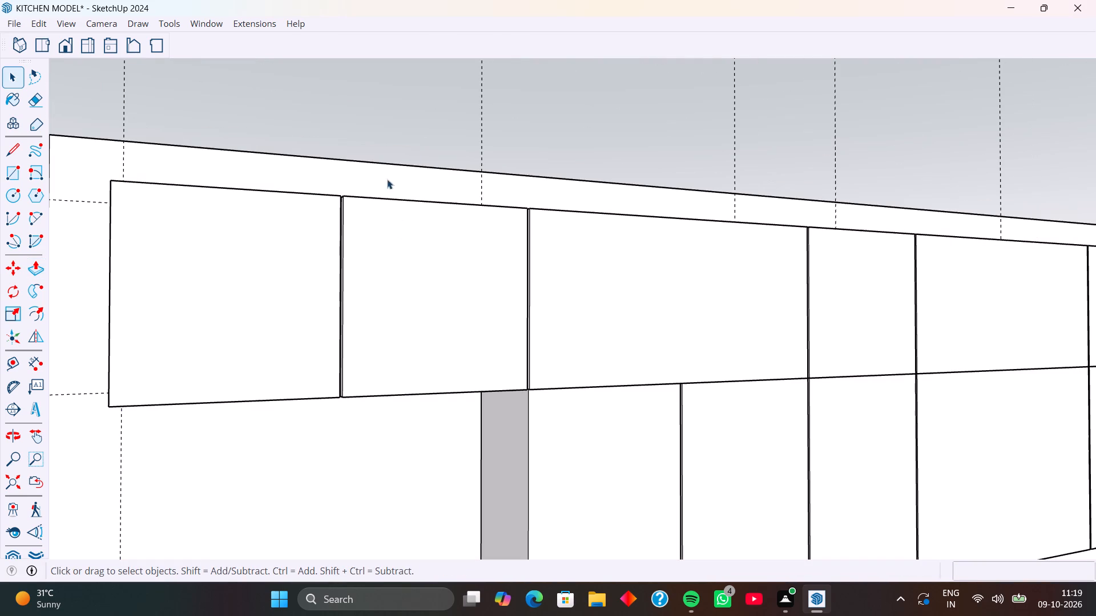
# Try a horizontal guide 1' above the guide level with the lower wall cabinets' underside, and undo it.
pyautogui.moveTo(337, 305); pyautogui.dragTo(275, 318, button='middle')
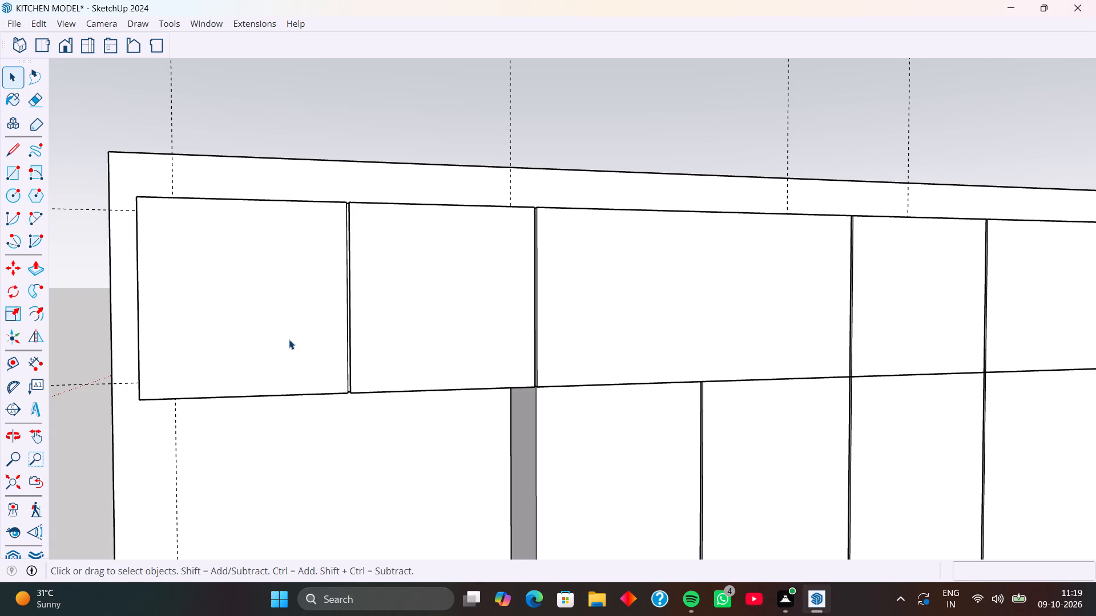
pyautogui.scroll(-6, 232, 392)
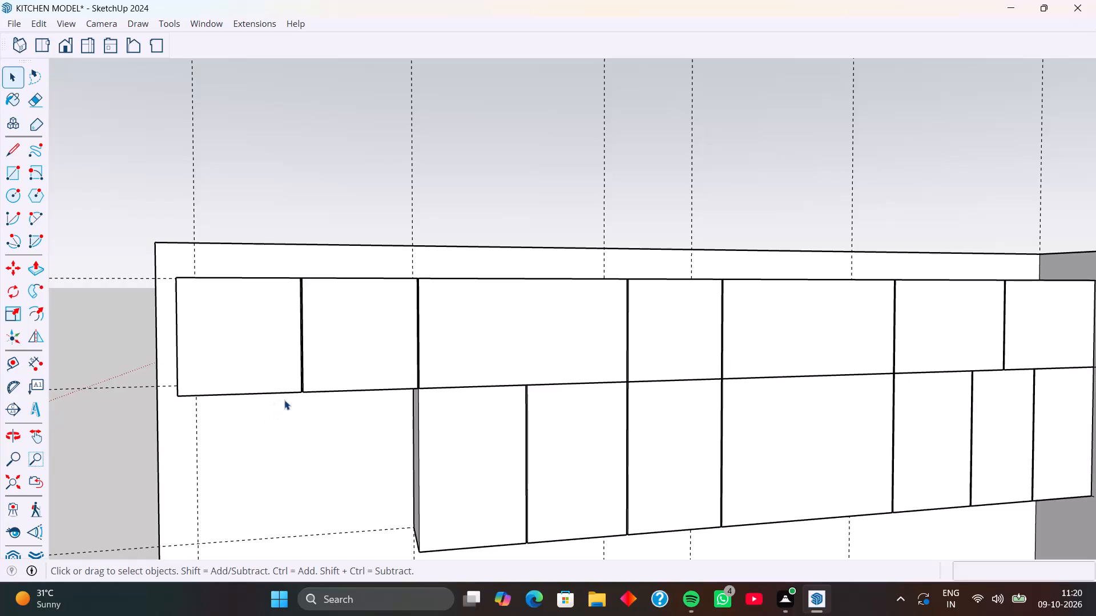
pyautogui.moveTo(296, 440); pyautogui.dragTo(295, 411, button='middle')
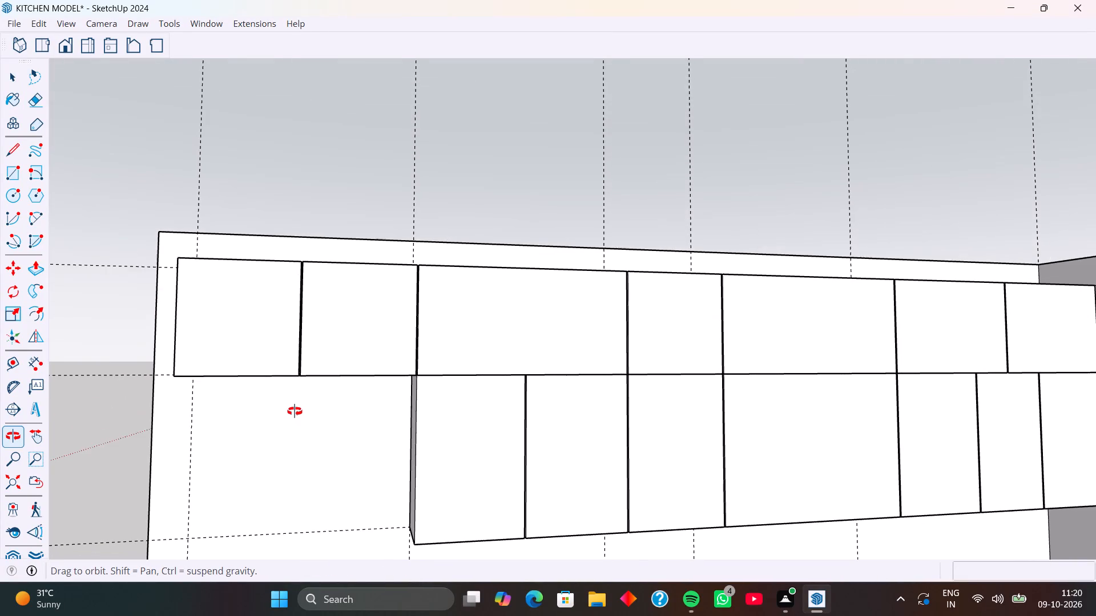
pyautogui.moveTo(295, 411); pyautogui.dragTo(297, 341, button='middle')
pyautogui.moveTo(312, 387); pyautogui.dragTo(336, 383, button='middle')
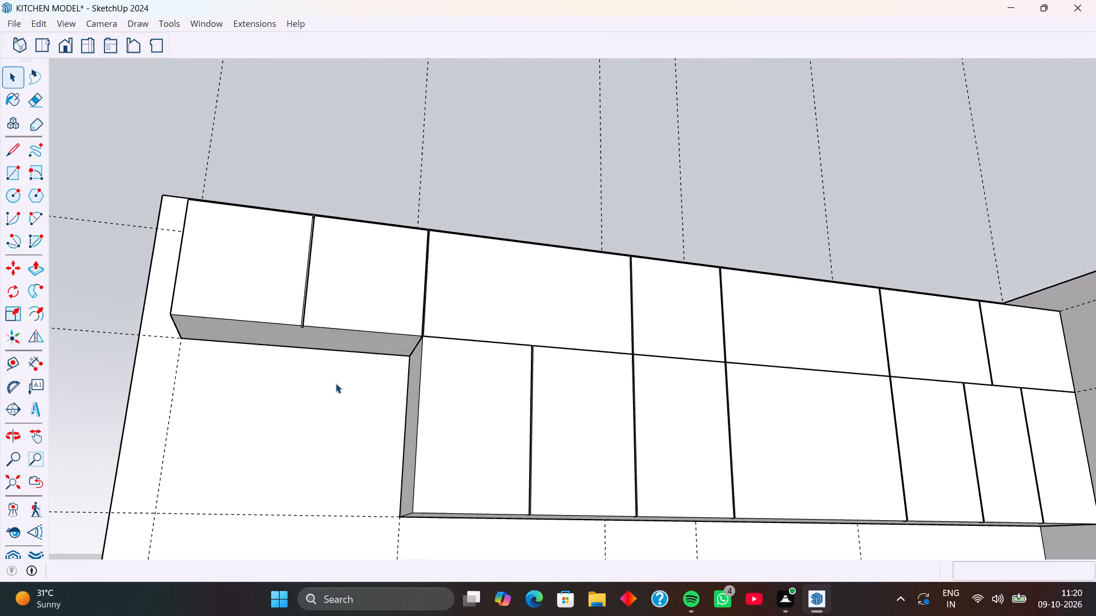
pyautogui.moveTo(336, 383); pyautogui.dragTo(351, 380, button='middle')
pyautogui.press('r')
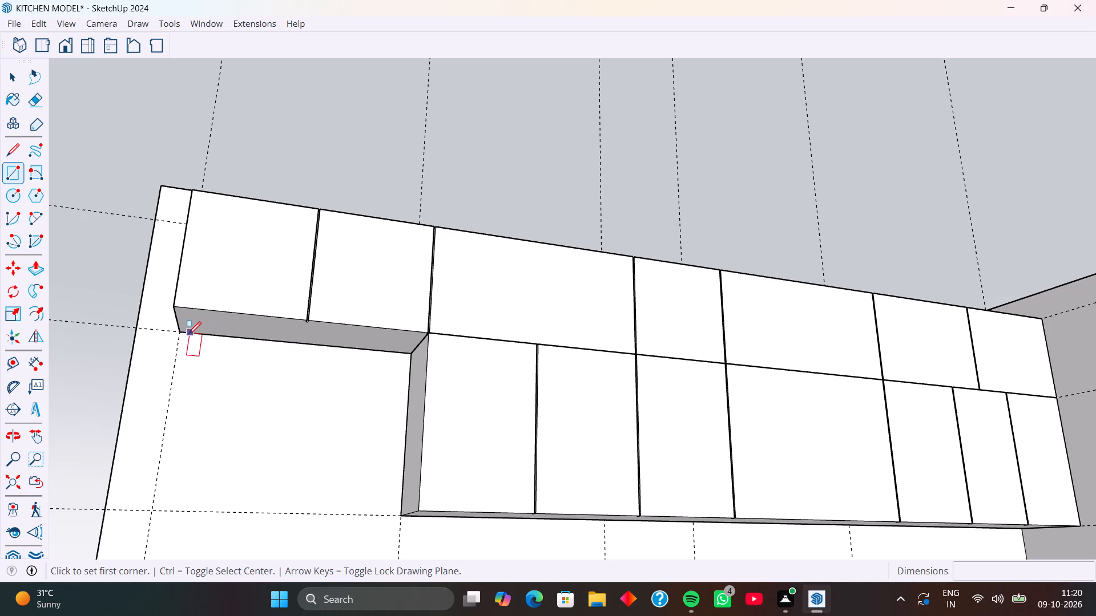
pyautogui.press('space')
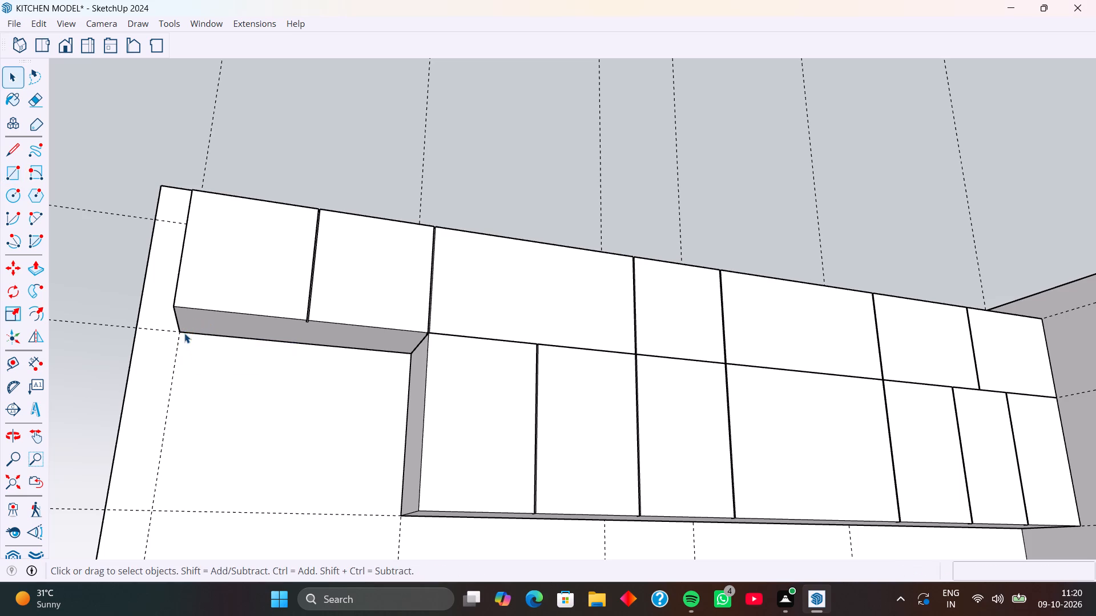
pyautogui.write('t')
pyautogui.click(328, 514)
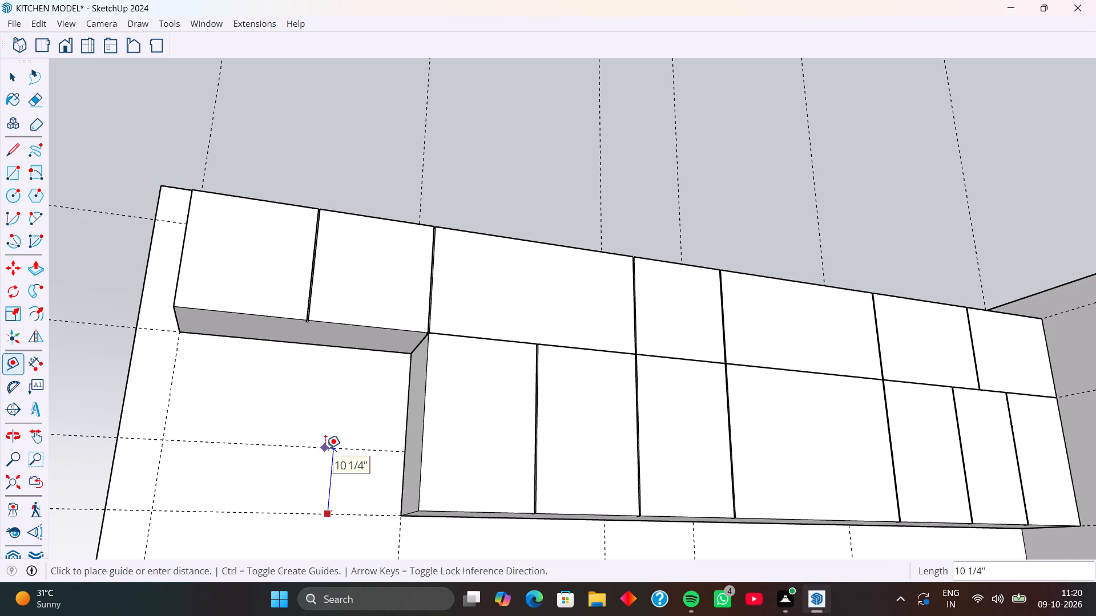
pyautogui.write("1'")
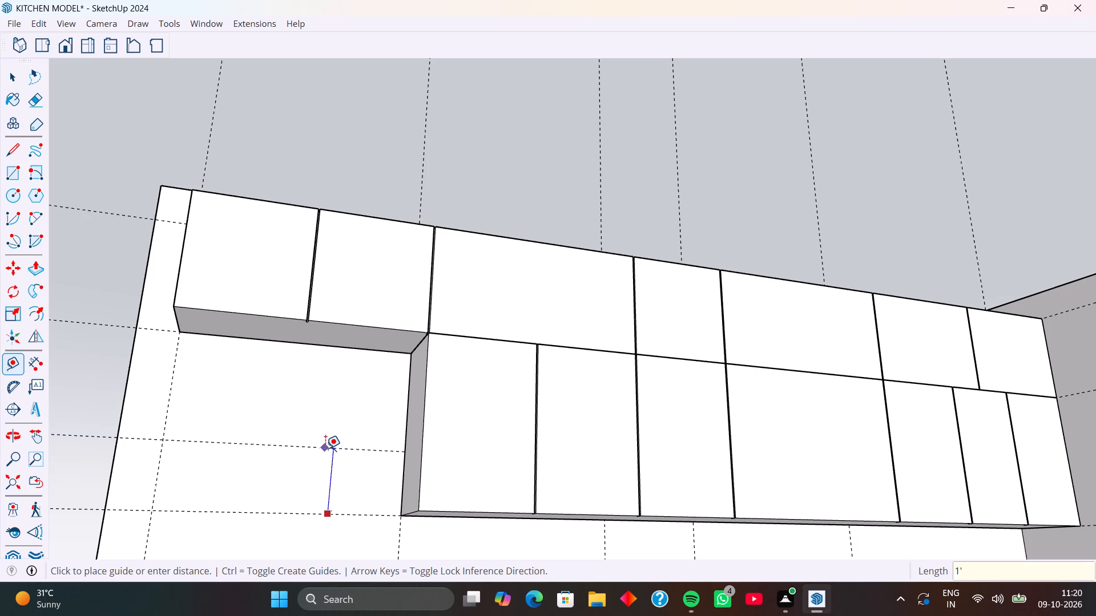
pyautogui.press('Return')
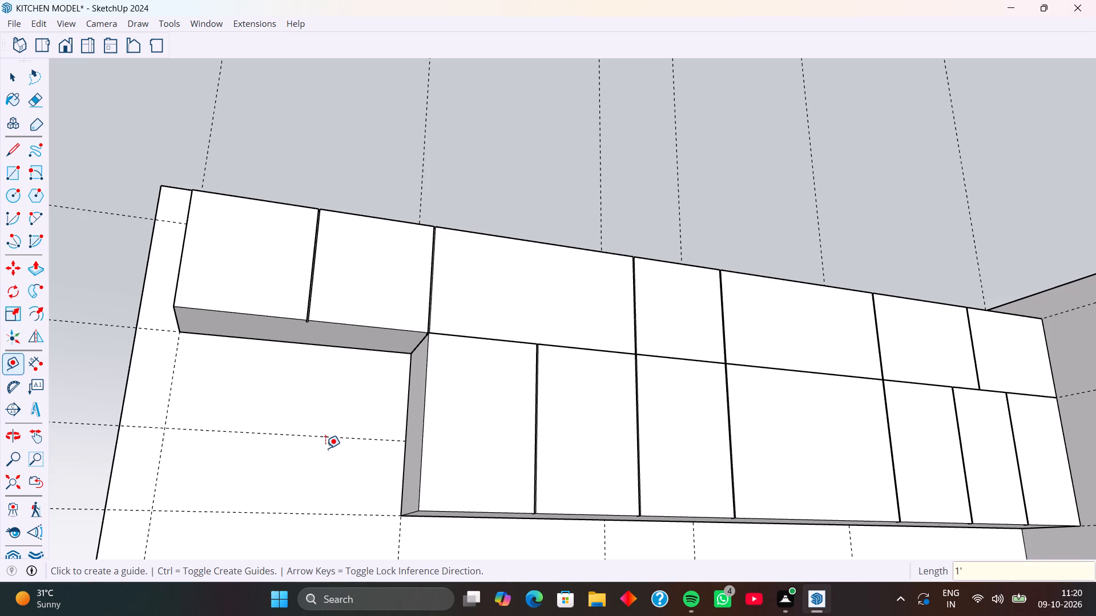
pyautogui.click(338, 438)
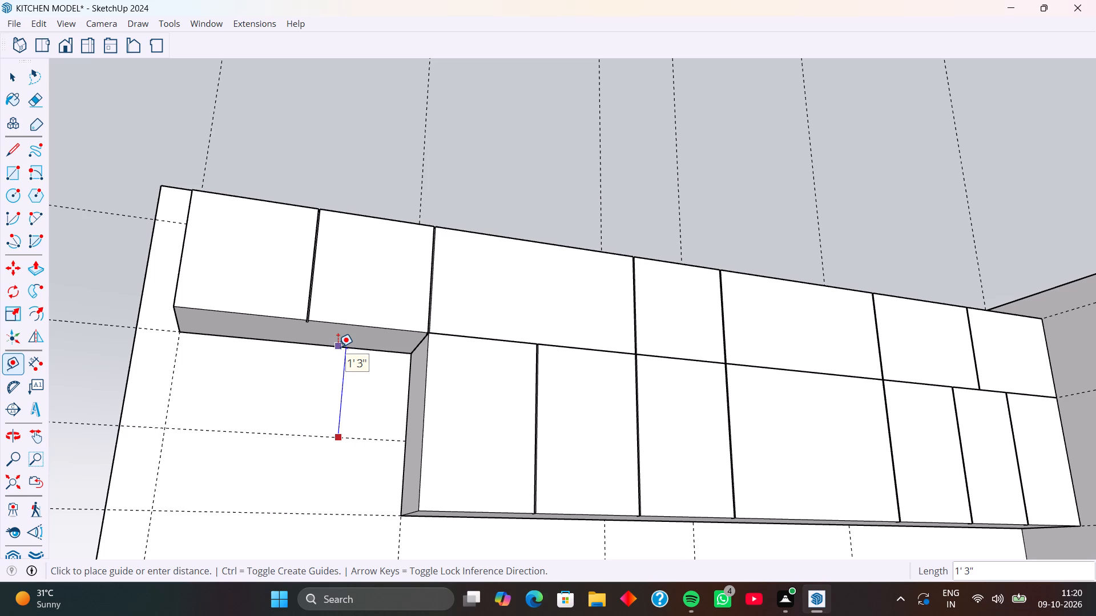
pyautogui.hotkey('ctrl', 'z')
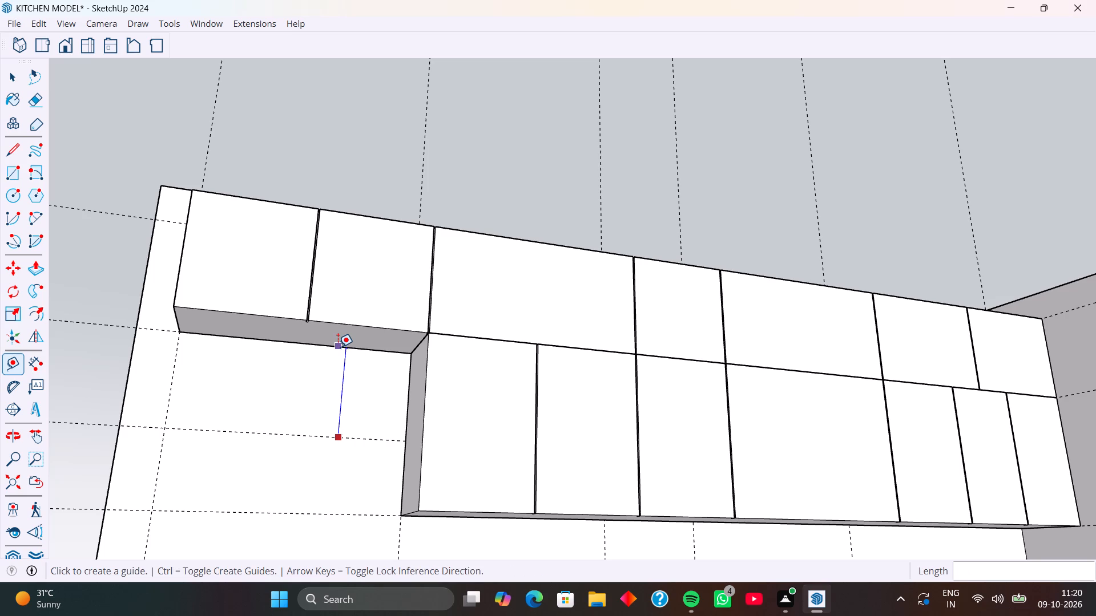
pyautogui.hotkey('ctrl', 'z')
# Place a horizontal guide 1' 3" above the guide level with the lower wall cabinets' underside.
pyautogui.click(346, 515)
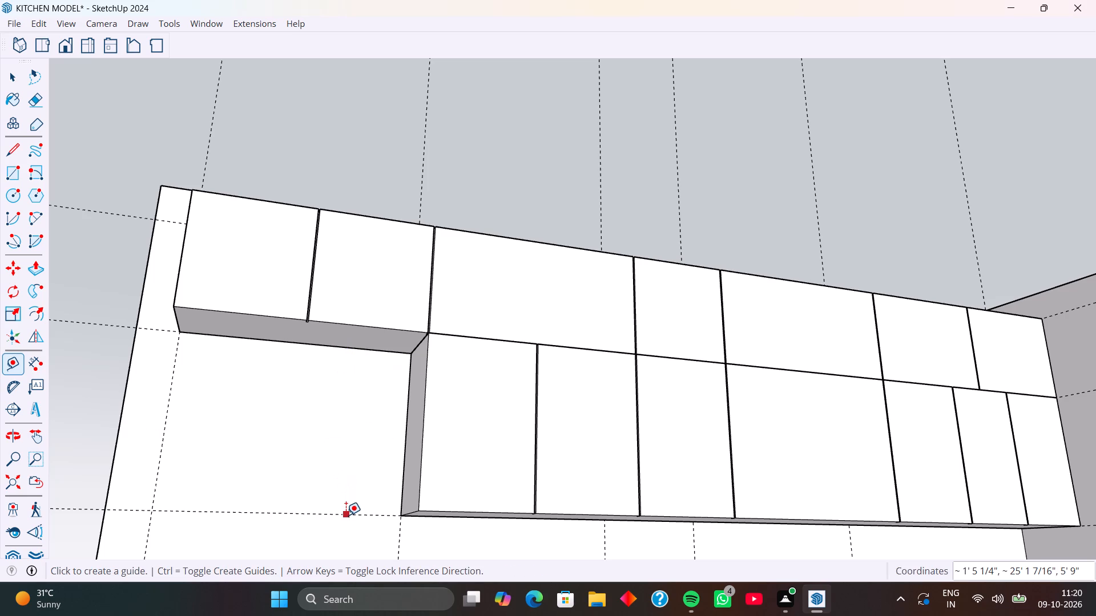
pyautogui.write("1'3")
pyautogui.press('Return')
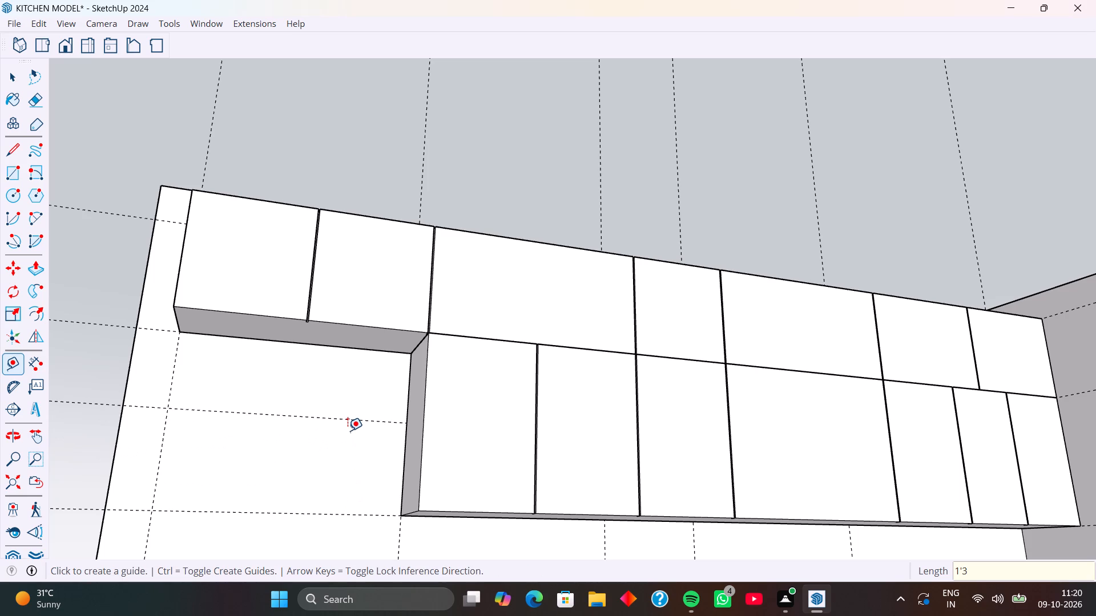
pyautogui.moveTo(347, 451); pyautogui.dragTo(344, 515, button='middle')
pyautogui.moveTo(361, 482); pyautogui.dragTo(343, 447, button='middle')
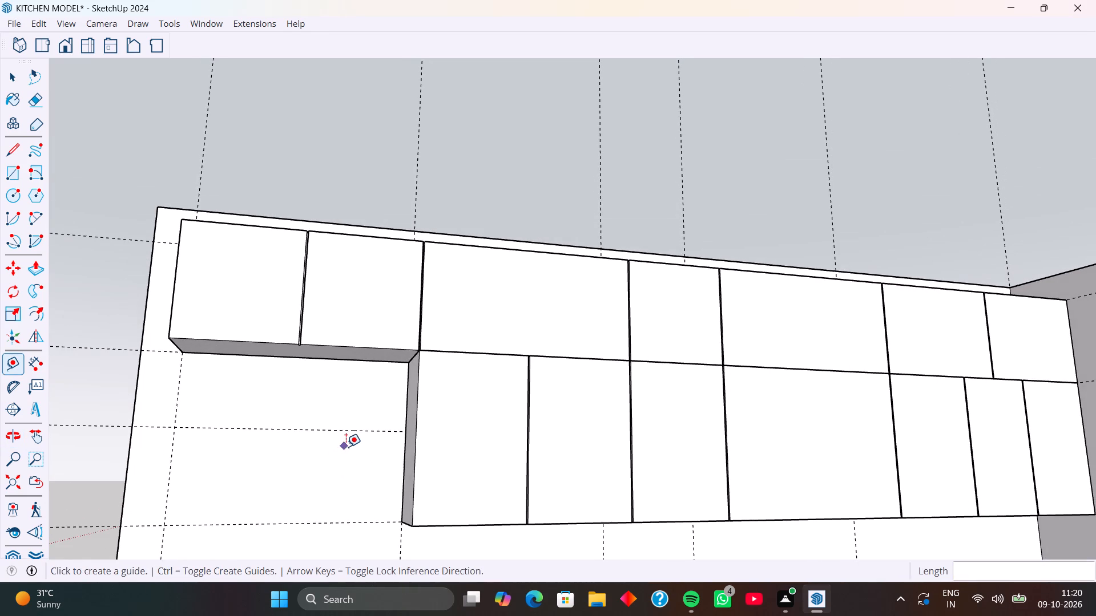
# Draw a 1' by 3' rectangle on the wall beneath the upper end cabinet and extrude it 1' 2", flush with the cabinet fronts.
pyautogui.press('r')
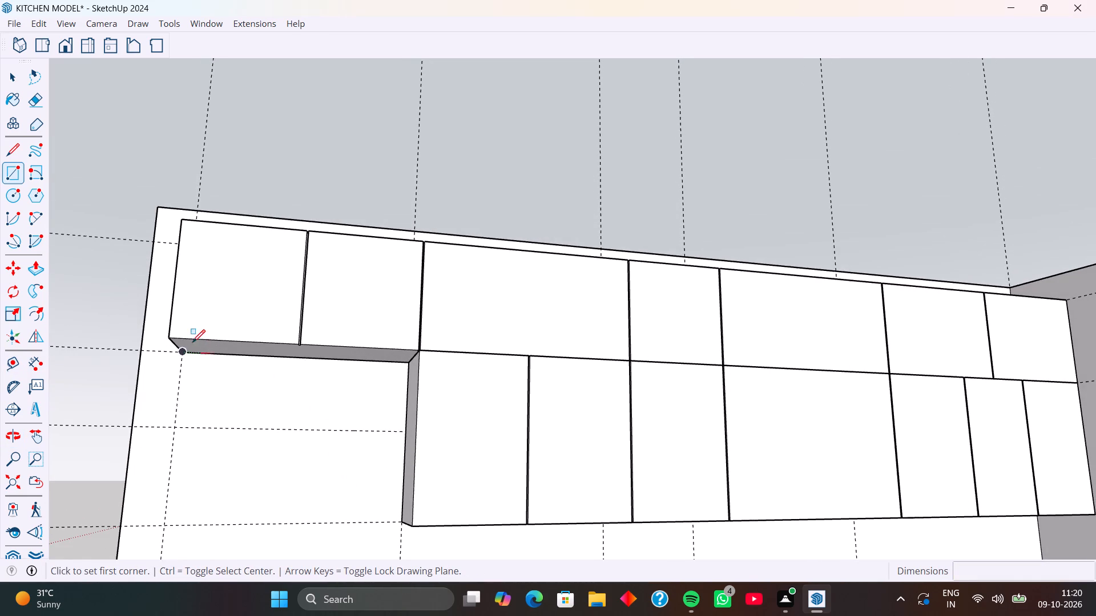
pyautogui.click(182, 354)
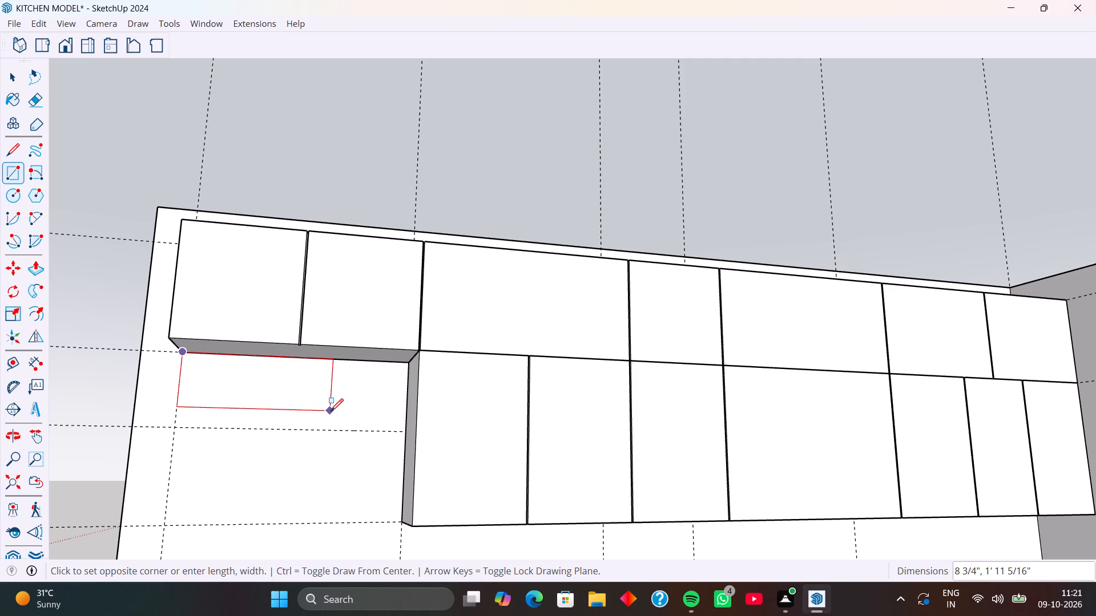
pyautogui.click(405, 432)
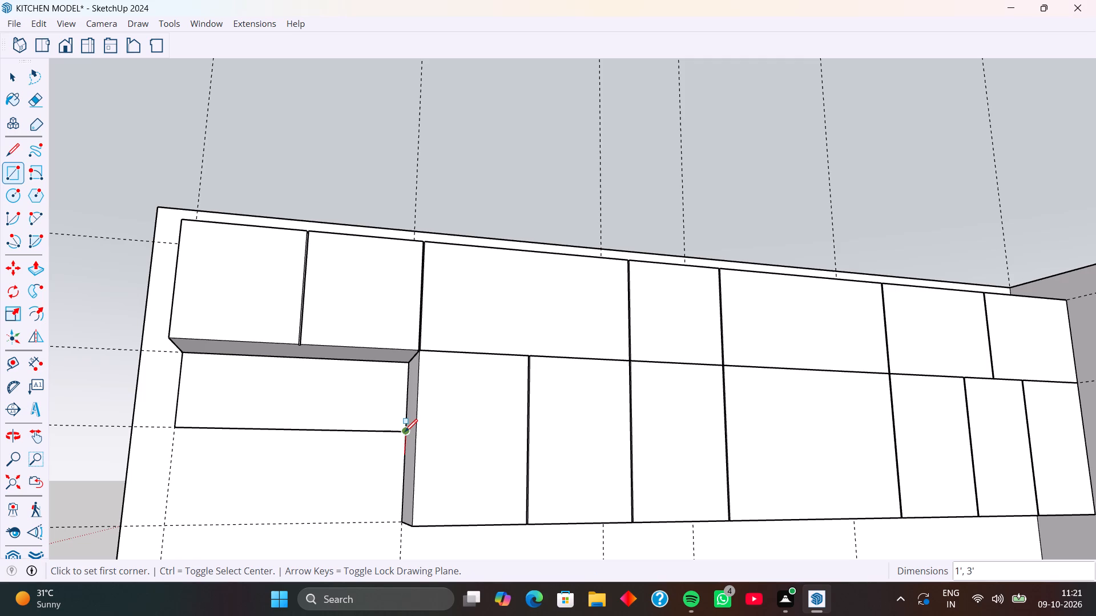
pyautogui.press('p')
pyautogui.click(345, 390)
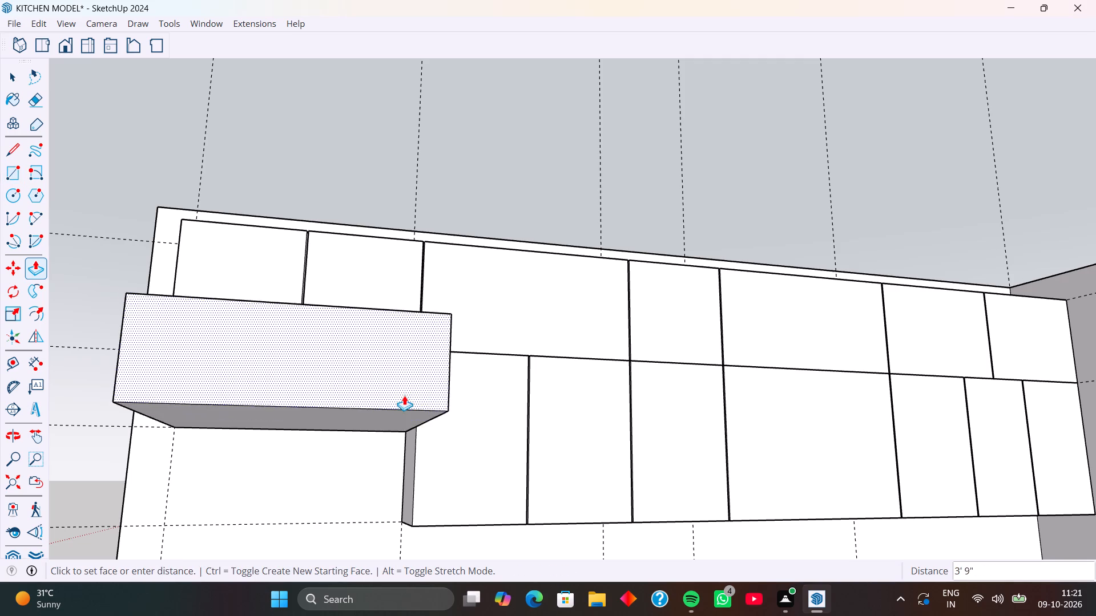
pyautogui.click(471, 438)
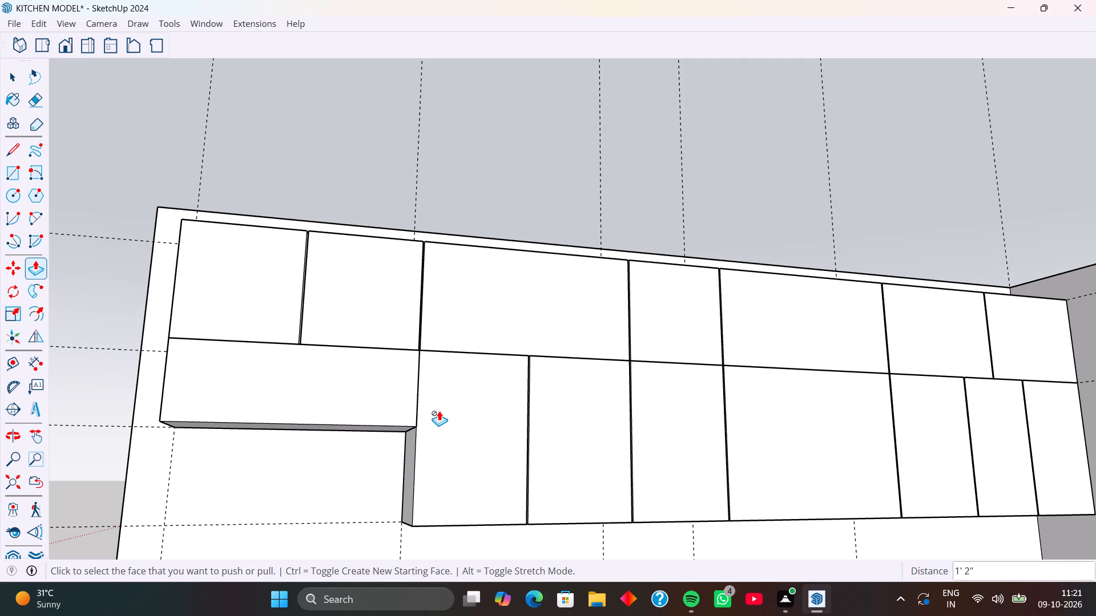
# Offset the new box's front face inward 2".
pyautogui.press('space')
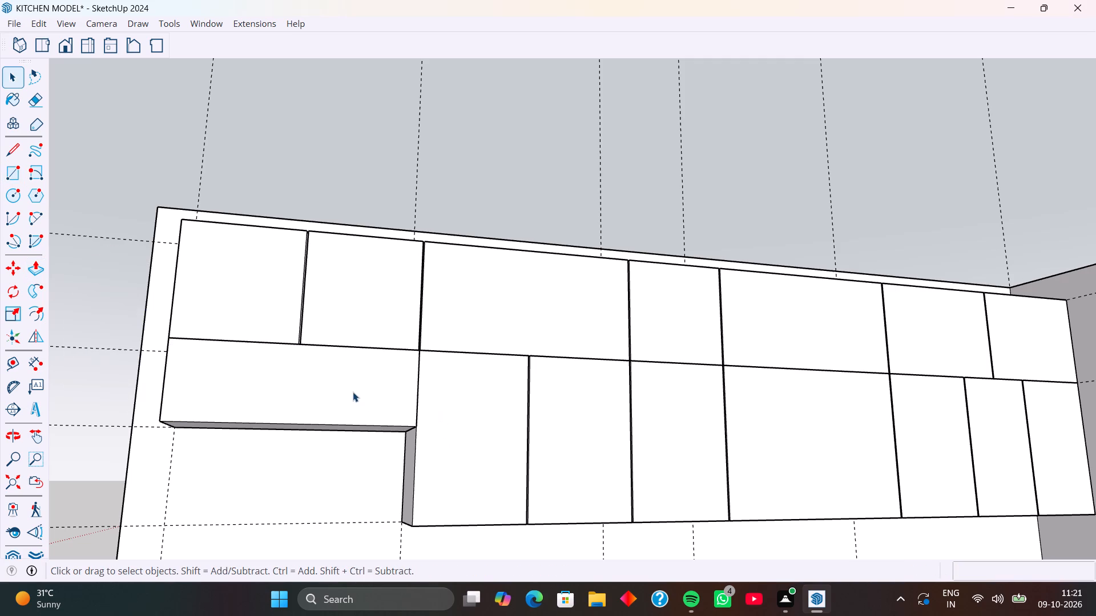
pyautogui.click(353, 392)
pyautogui.moveTo(353, 392); pyautogui.dragTo(346, 392, button='middle')
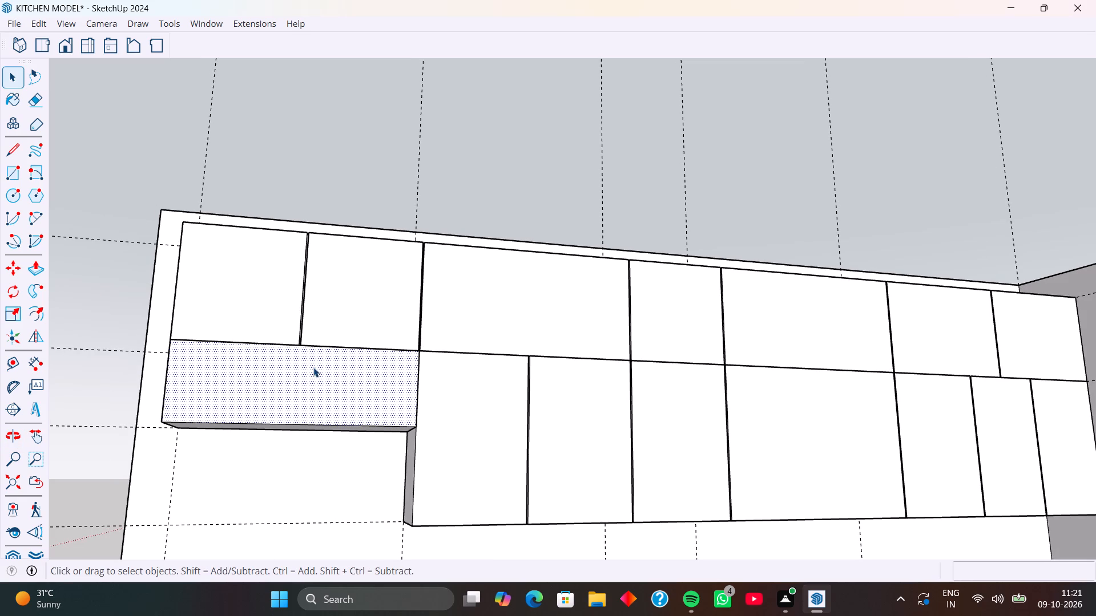
pyautogui.press('f')
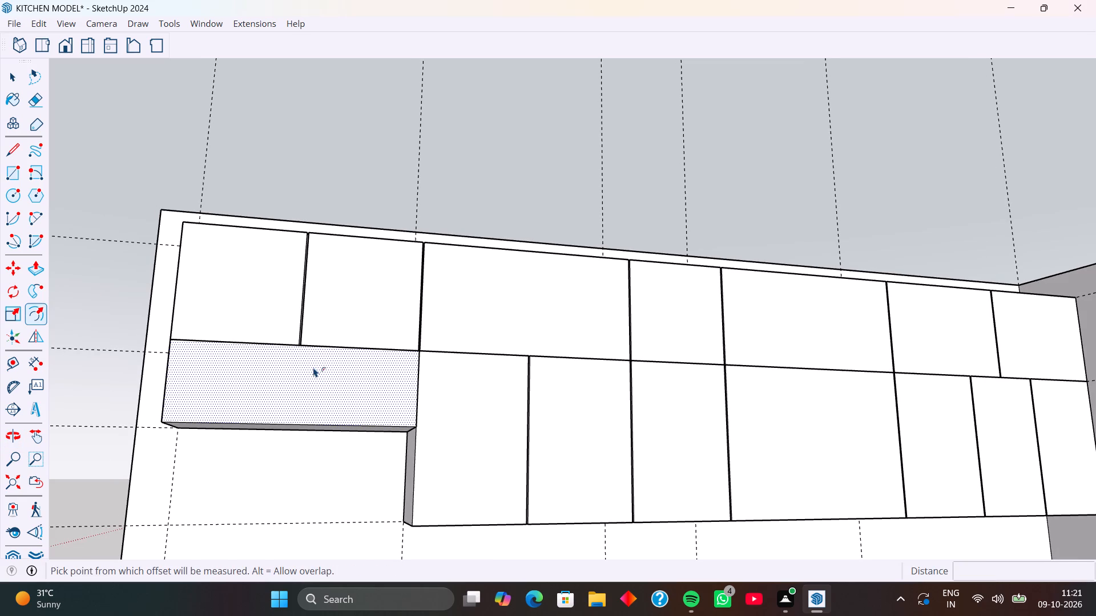
pyautogui.click(313, 367)
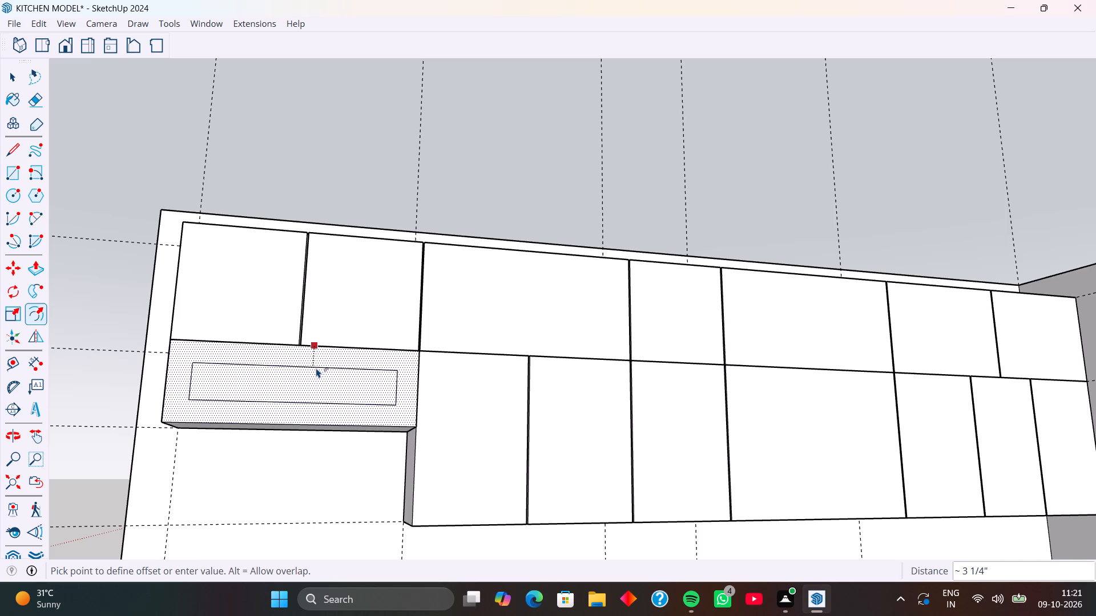
pyautogui.press('3')
pyautogui.press('Return')
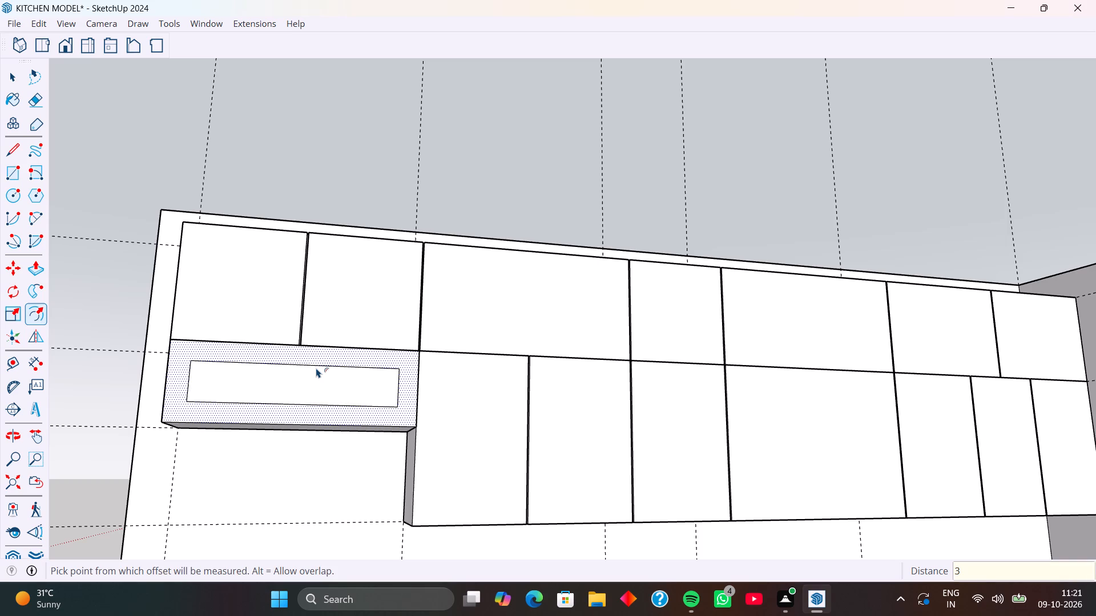
pyautogui.press('2')
pyautogui.press('Return')
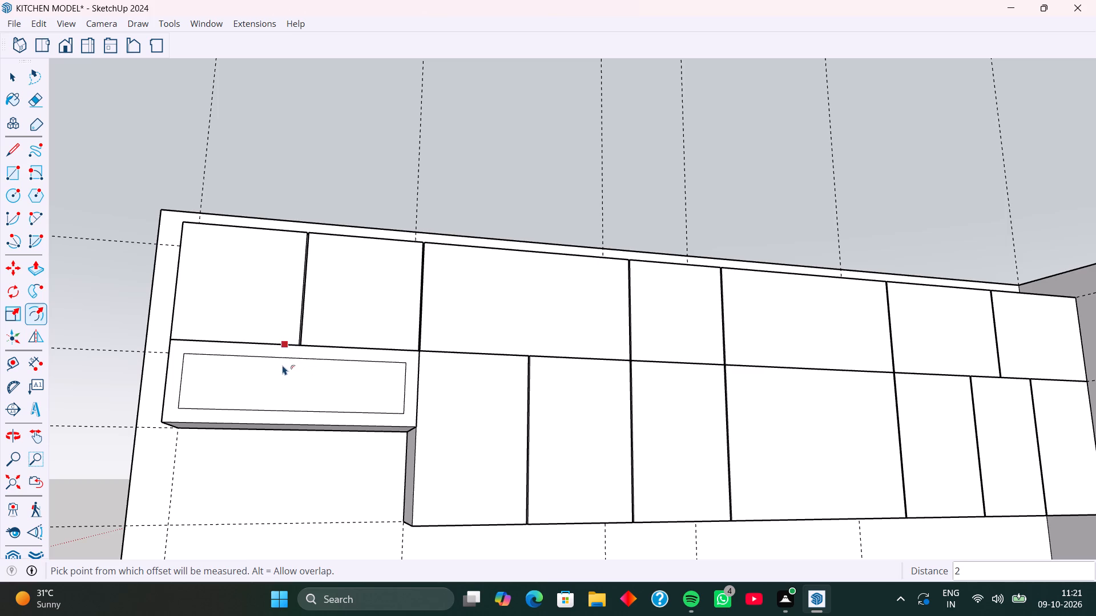
# Move the inset outline's inner-side and upper edges 2" to the box's edges, and its free-end edge about 1 1/4" outward.
pyautogui.press('space')
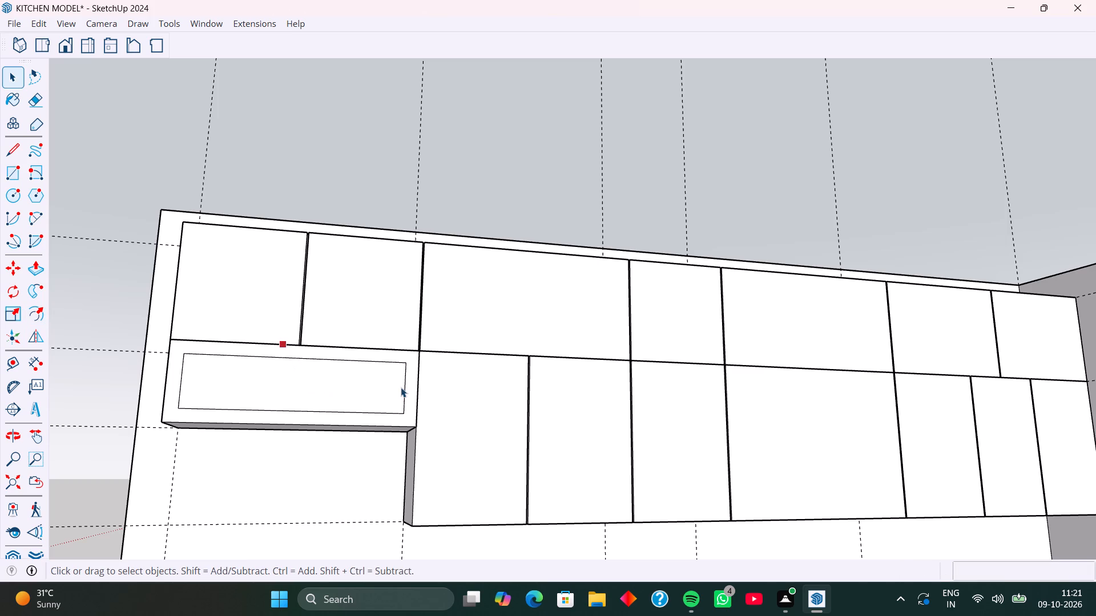
pyautogui.click(403, 388)
pyautogui.press('m')
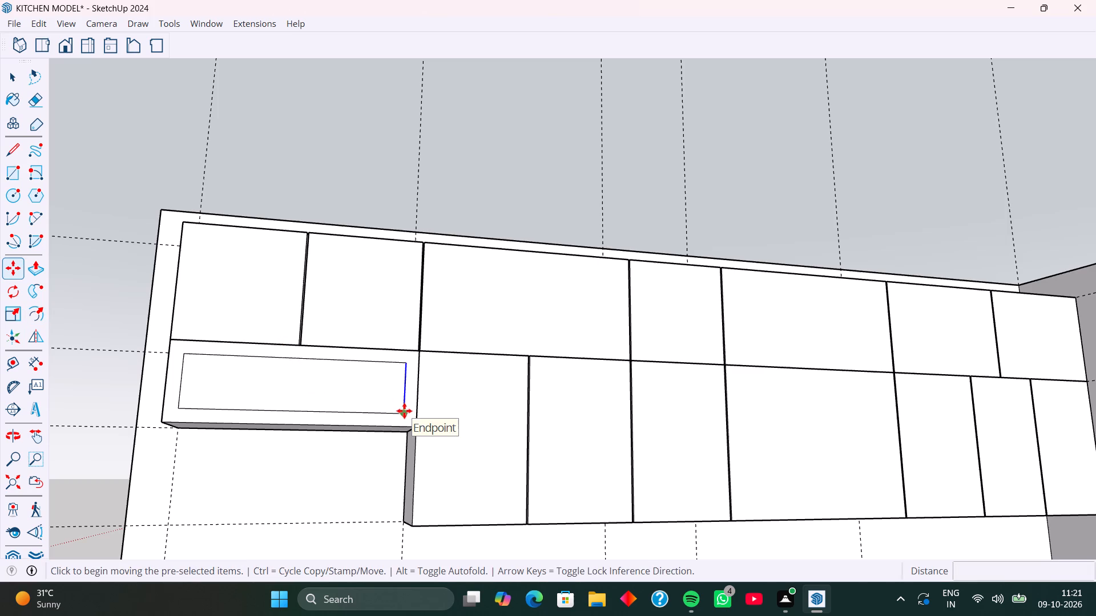
pyautogui.click(404, 411)
pyautogui.click(418, 412)
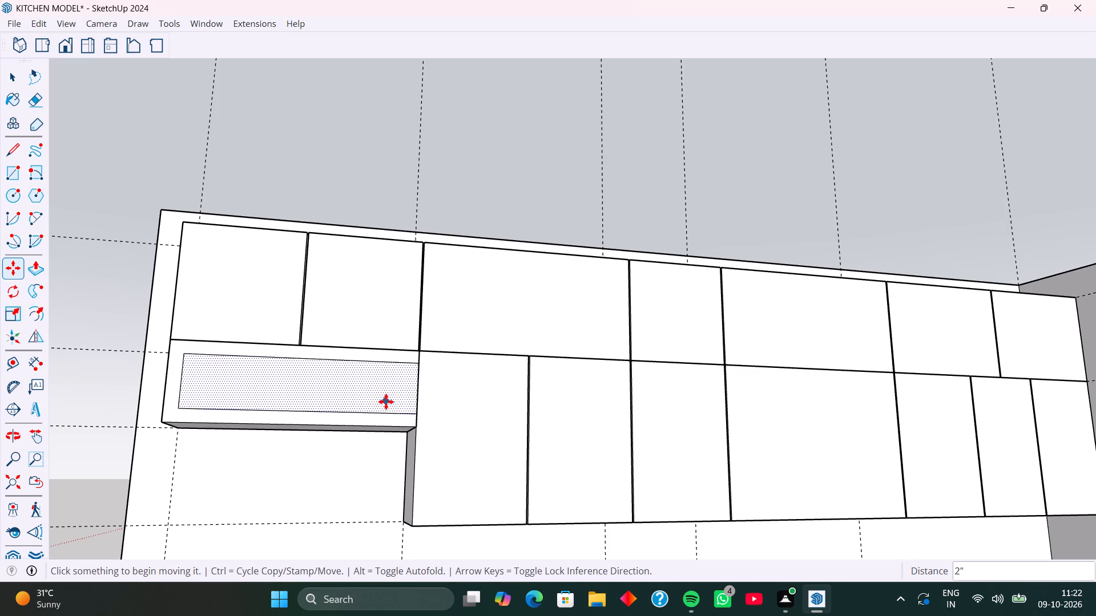
pyautogui.click(356, 360)
pyautogui.click(357, 350)
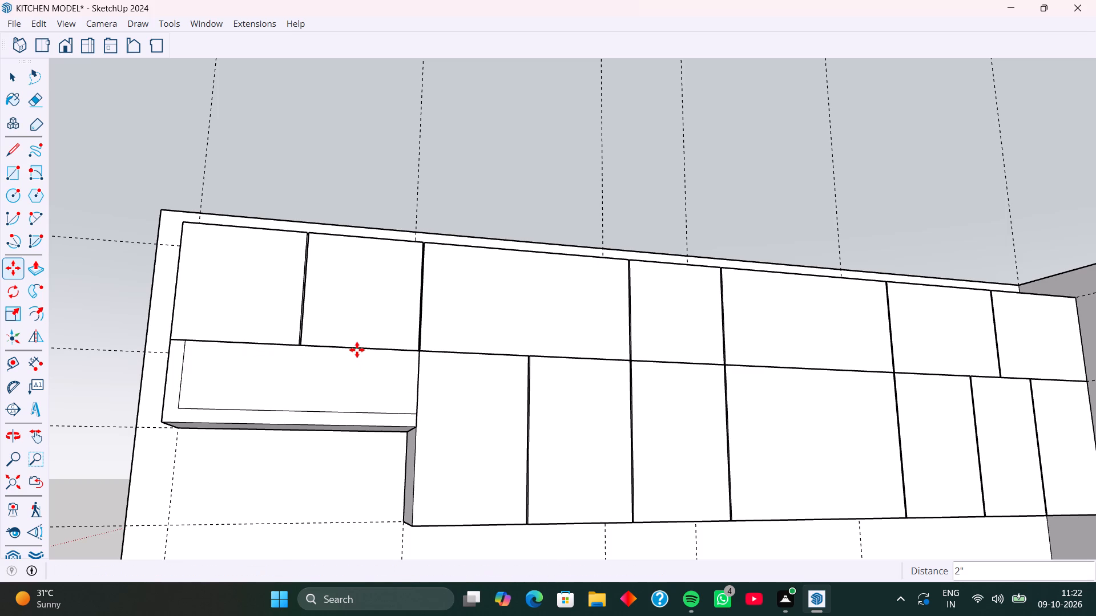
pyautogui.click(182, 395)
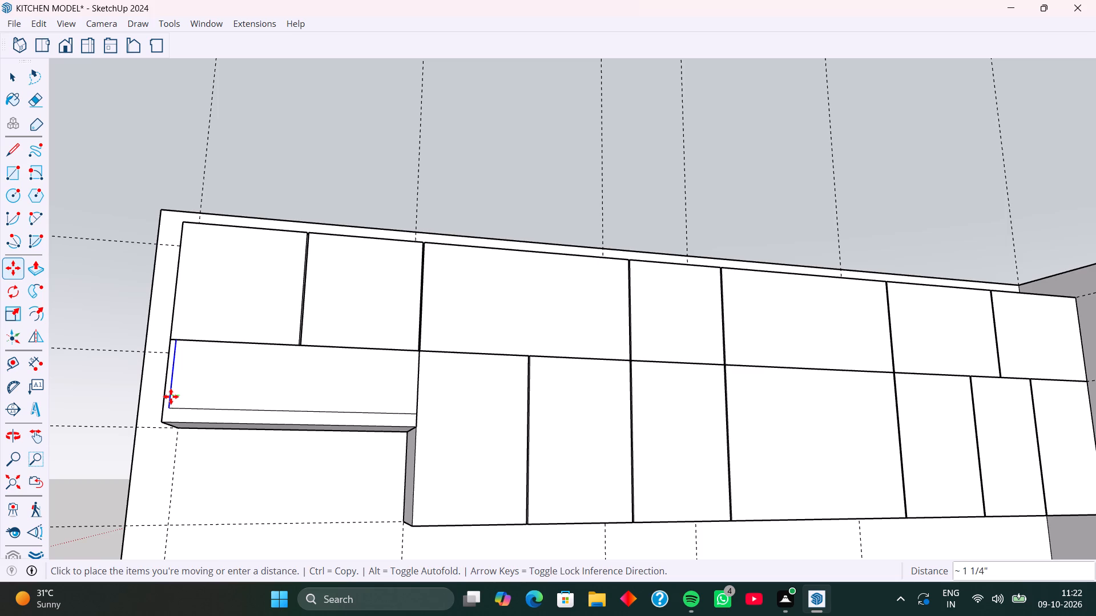
pyautogui.click(171, 396)
pyautogui.press('space')
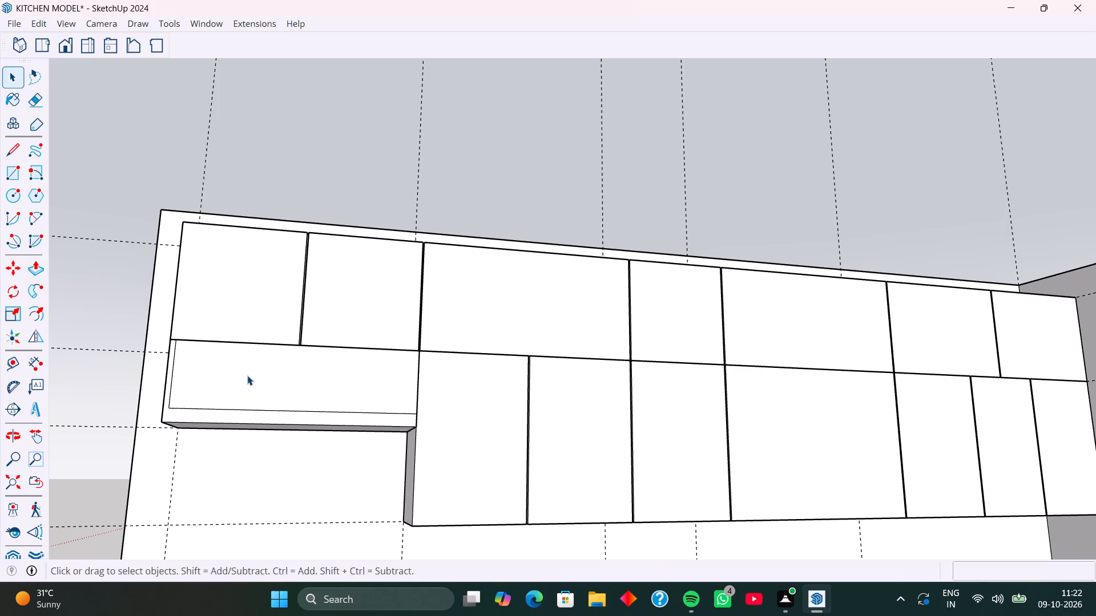
# Pull the enlarged inset face on the box's front outward 1".
pyautogui.click(247, 375)
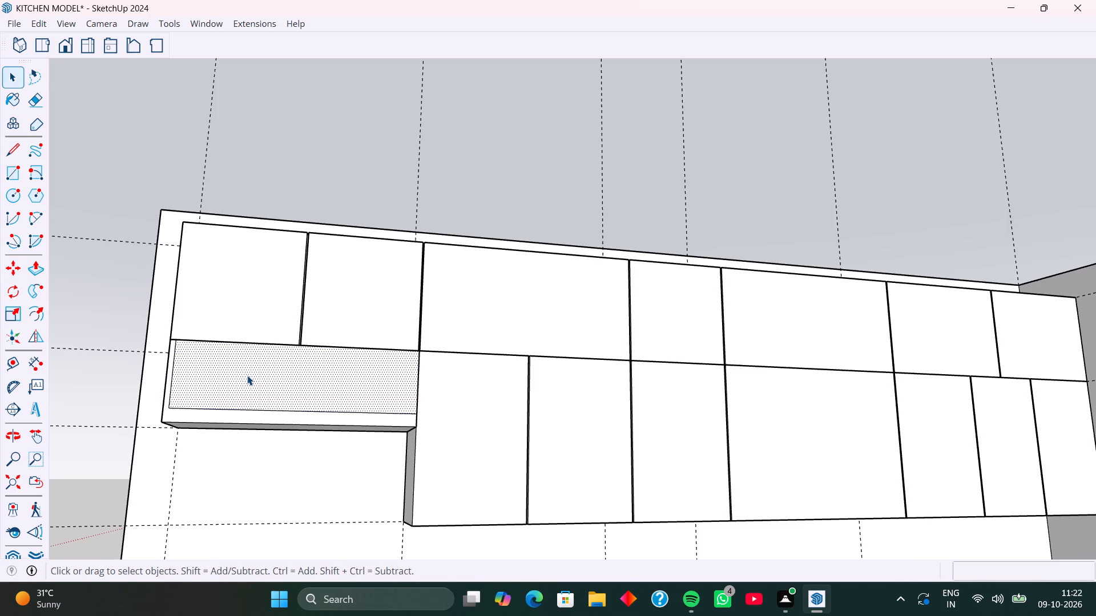
pyautogui.press('p')
pyautogui.click(247, 375)
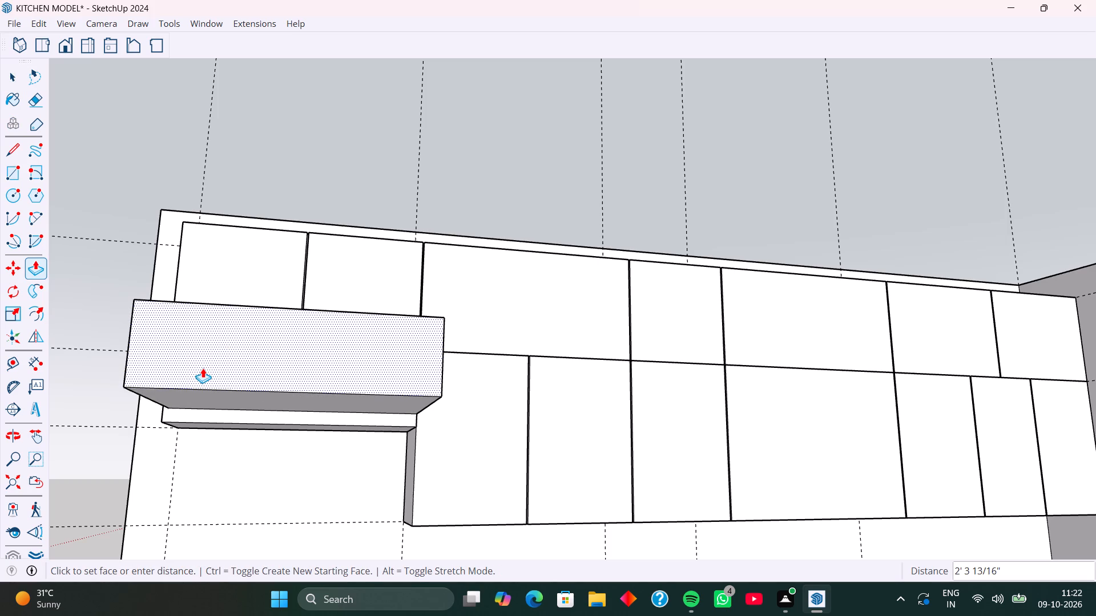
pyautogui.press('1')
pyautogui.press('Return')
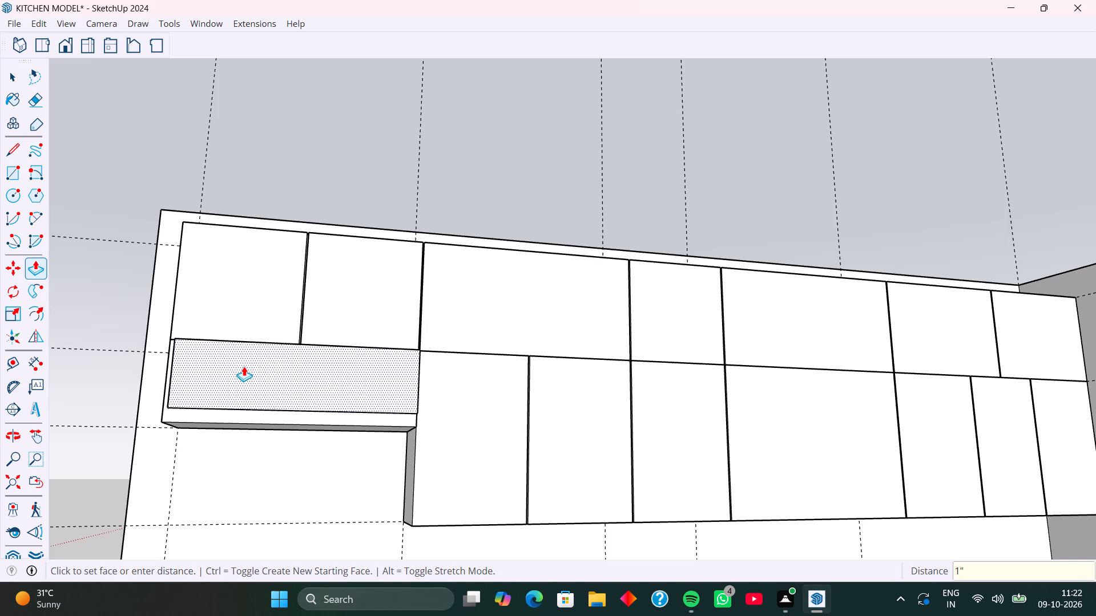
# Push the same inset face on the box's front inward 2".
pyautogui.moveTo(356, 389); pyautogui.dragTo(345, 443, button='middle')
pyautogui.moveTo(345, 364); pyautogui.dragTo(349, 464, button='middle')
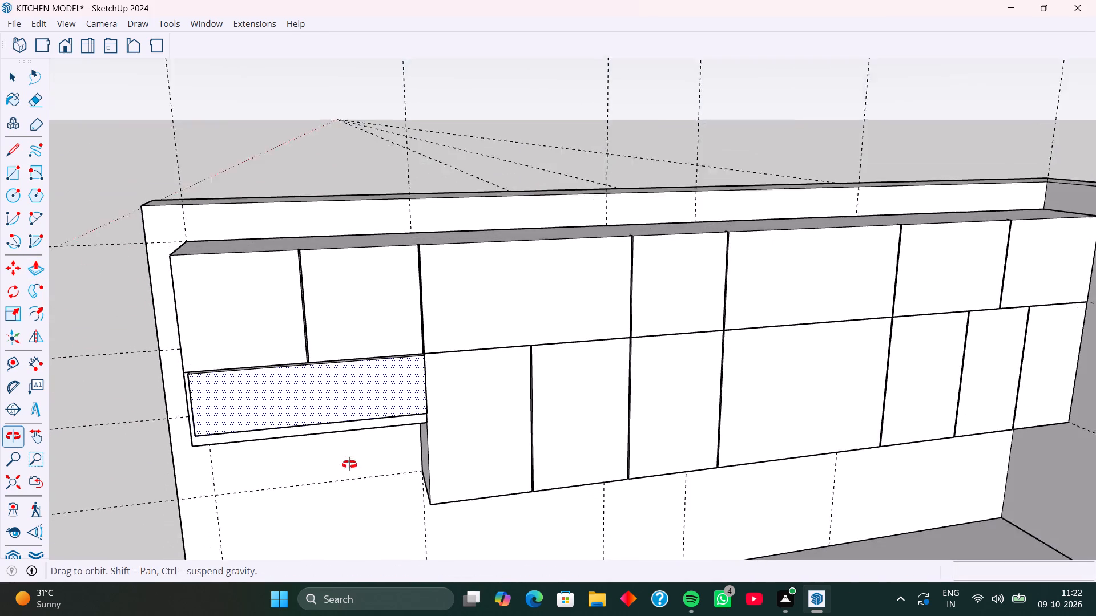
pyautogui.moveTo(349, 464); pyautogui.dragTo(349, 472, button='middle')
pyautogui.moveTo(340, 367); pyautogui.dragTo(327, 260, button='middle')
pyautogui.moveTo(317, 326); pyautogui.dragTo(301, 290, button='middle')
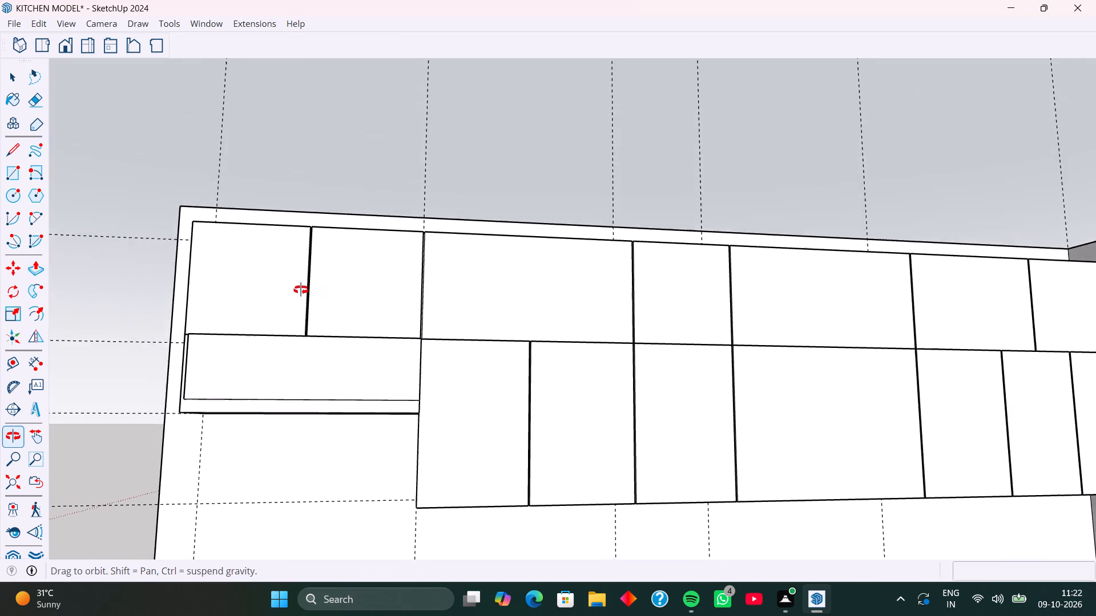
pyautogui.moveTo(301, 290); pyautogui.dragTo(303, 260, button='middle')
pyautogui.click(305, 356)
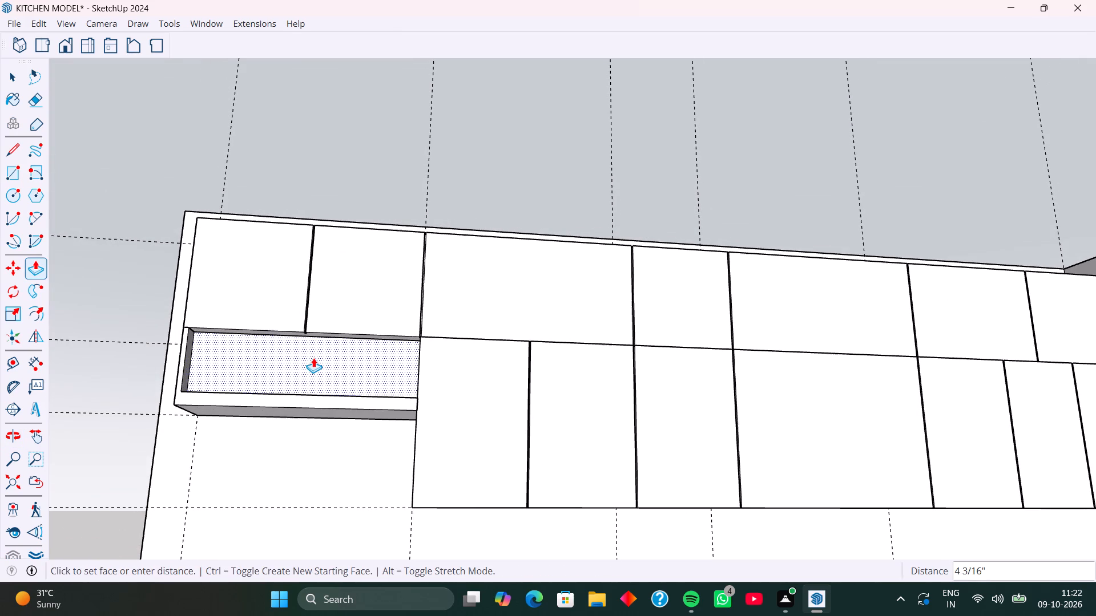
pyautogui.press('2')
pyautogui.press('Return')
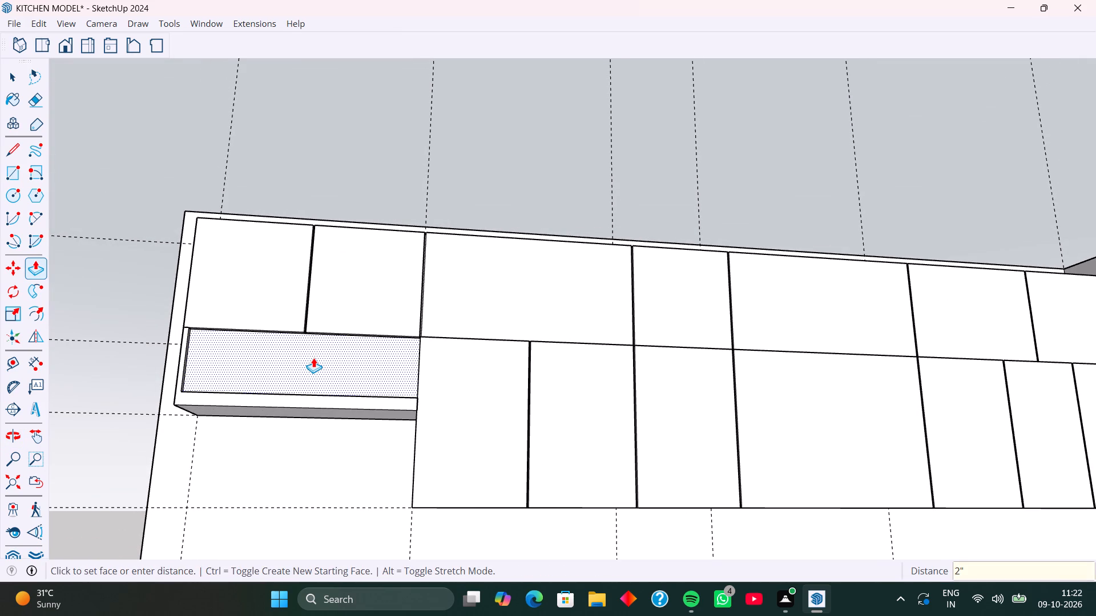
# Select the whole new box beneath the upper end cabinet and make it a group.
pyautogui.moveTo(314, 362); pyautogui.dragTo(321, 428, button='middle')
pyautogui.moveTo(319, 404); pyautogui.dragTo(320, 443, button='middle')
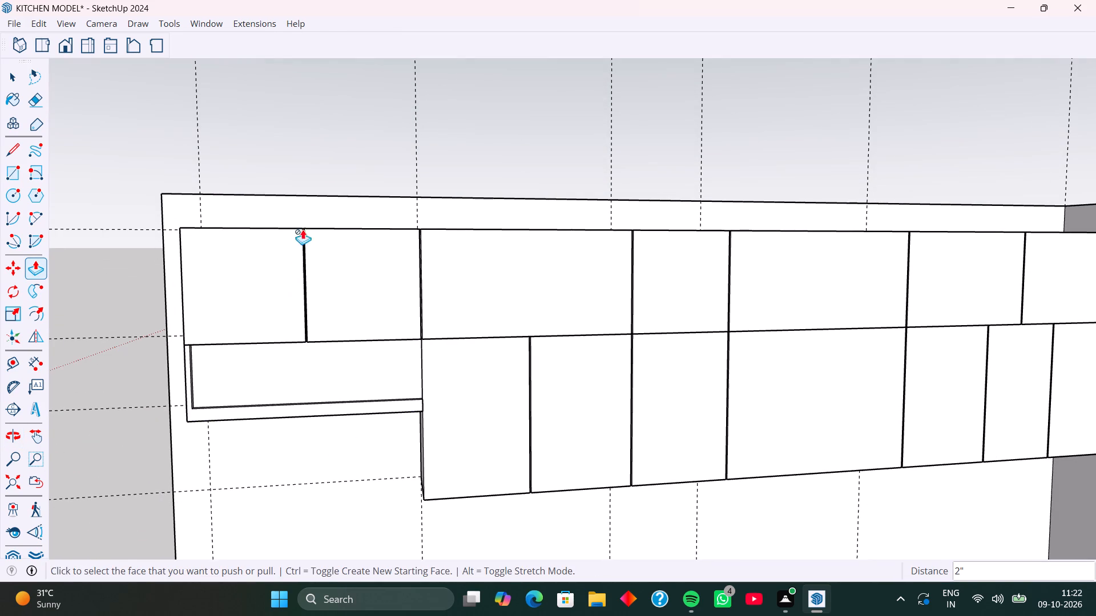
pyautogui.press('space')
pyautogui.tripleClick(347, 376)
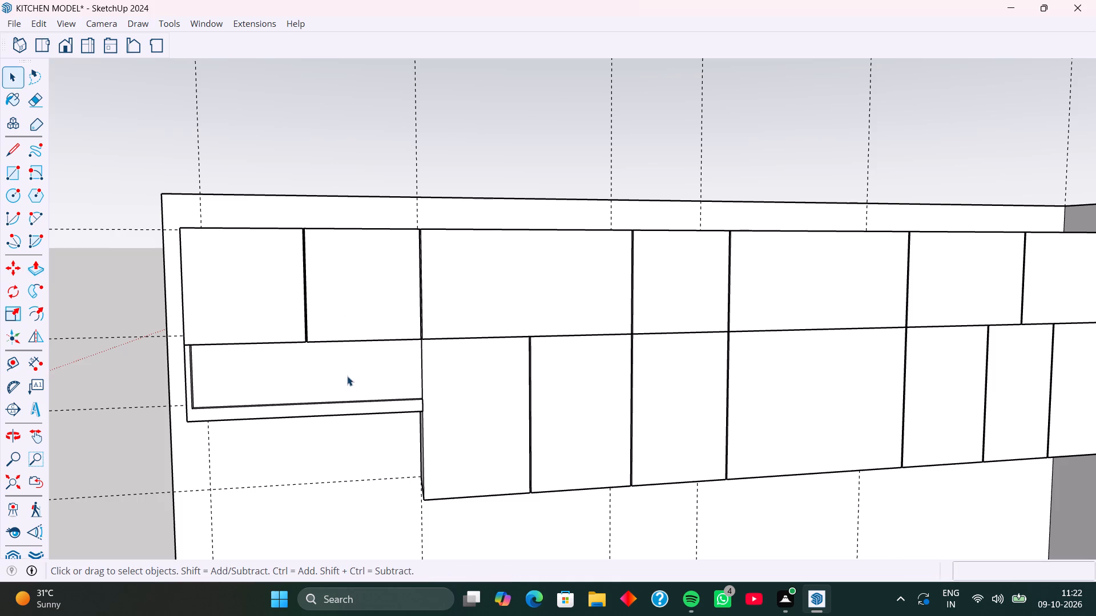
pyautogui.tripleClick(347, 376)
pyautogui.doubleClick(347, 376)
pyautogui.rightClick(347, 376)
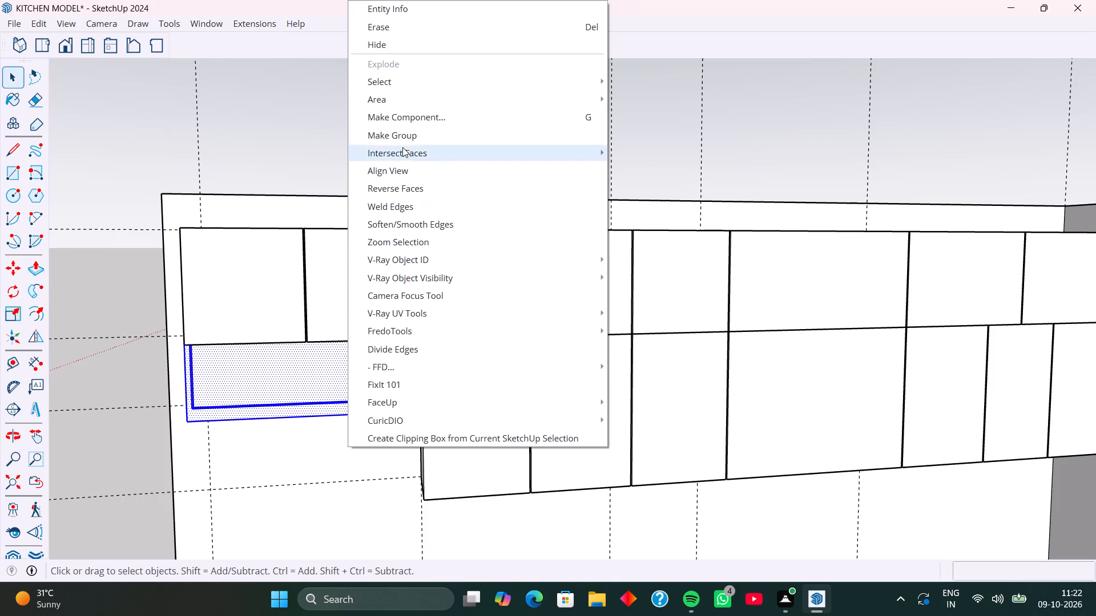
pyautogui.moveTo(408, 135); pyautogui.dragTo(408, 143)
pyautogui.click(320, 137)
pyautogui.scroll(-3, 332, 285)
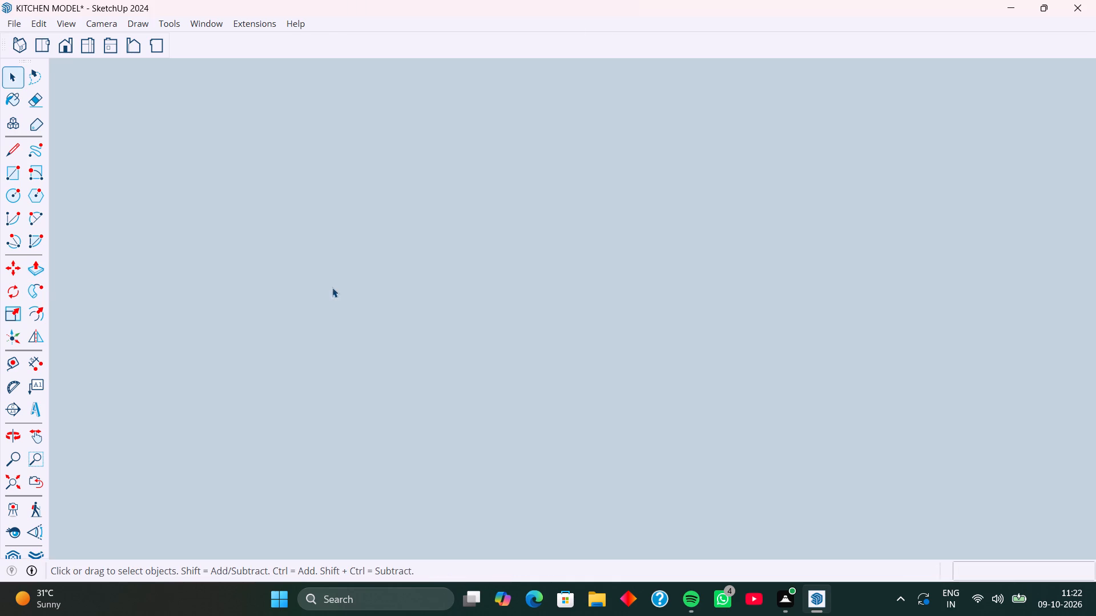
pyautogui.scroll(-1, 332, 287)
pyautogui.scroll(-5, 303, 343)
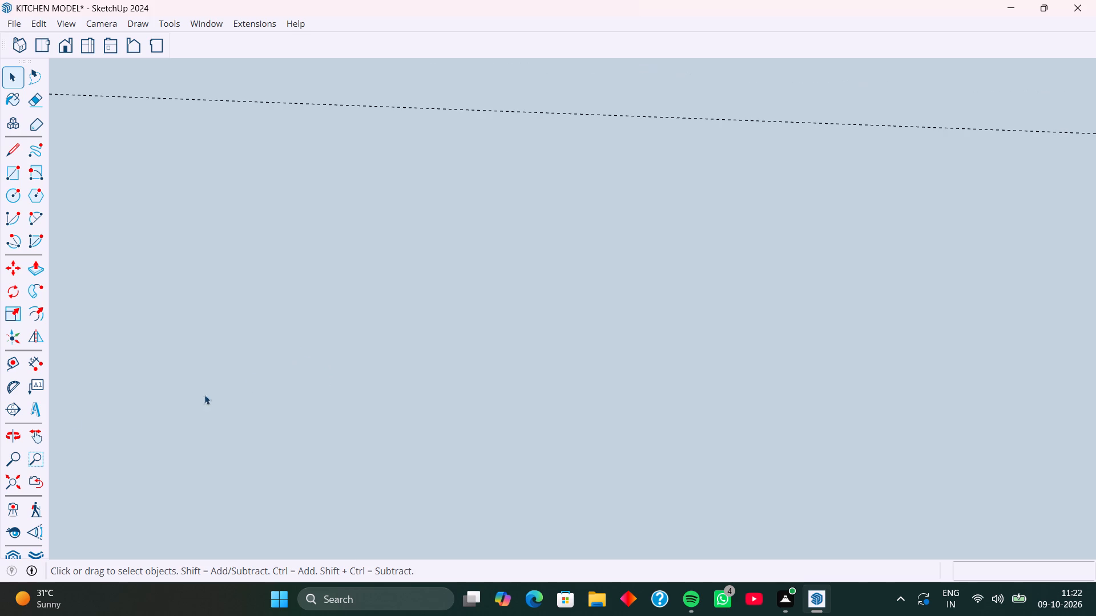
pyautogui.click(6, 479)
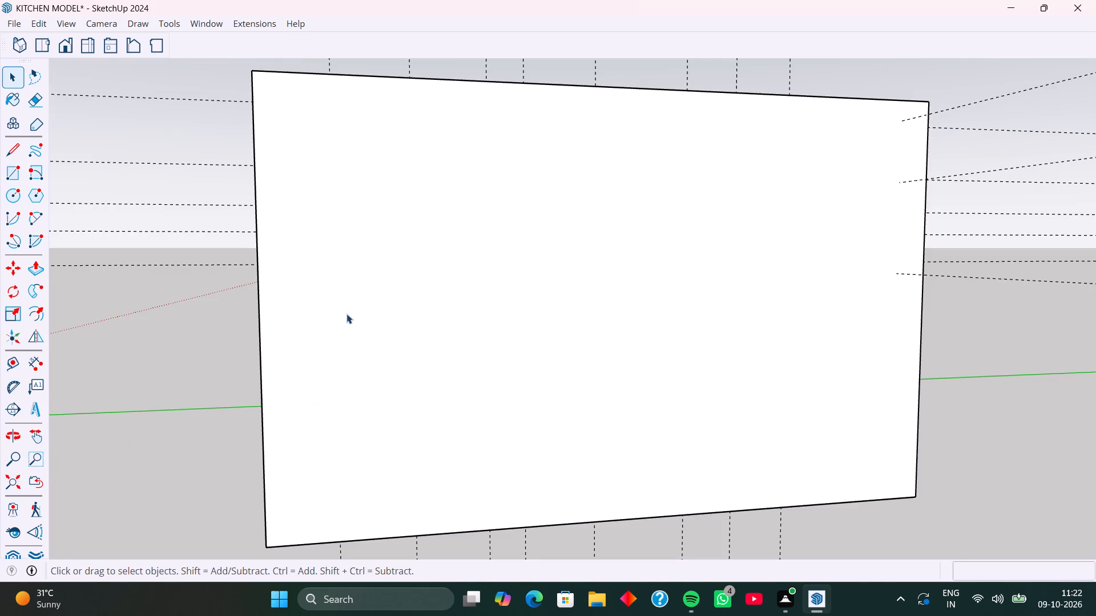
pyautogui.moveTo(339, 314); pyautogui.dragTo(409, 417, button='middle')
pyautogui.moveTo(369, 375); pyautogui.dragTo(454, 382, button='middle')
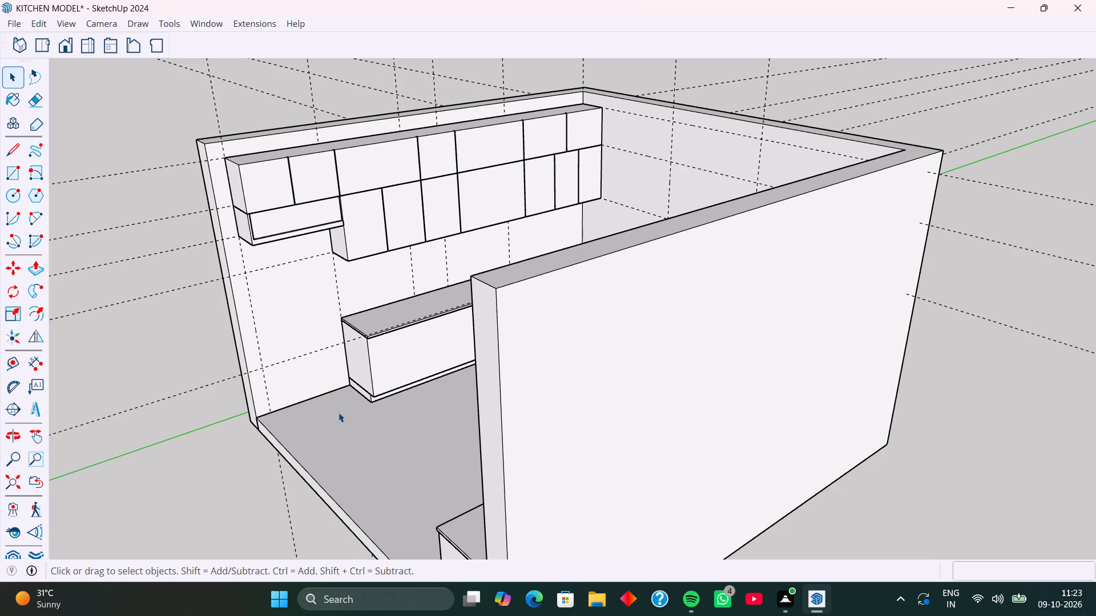
# Extend the free end of the base cabinets' plinth 3' along the wall, flush with the box beneath the upper end cabinet.
pyautogui.moveTo(339, 412); pyautogui.dragTo(356, 402, button='middle')
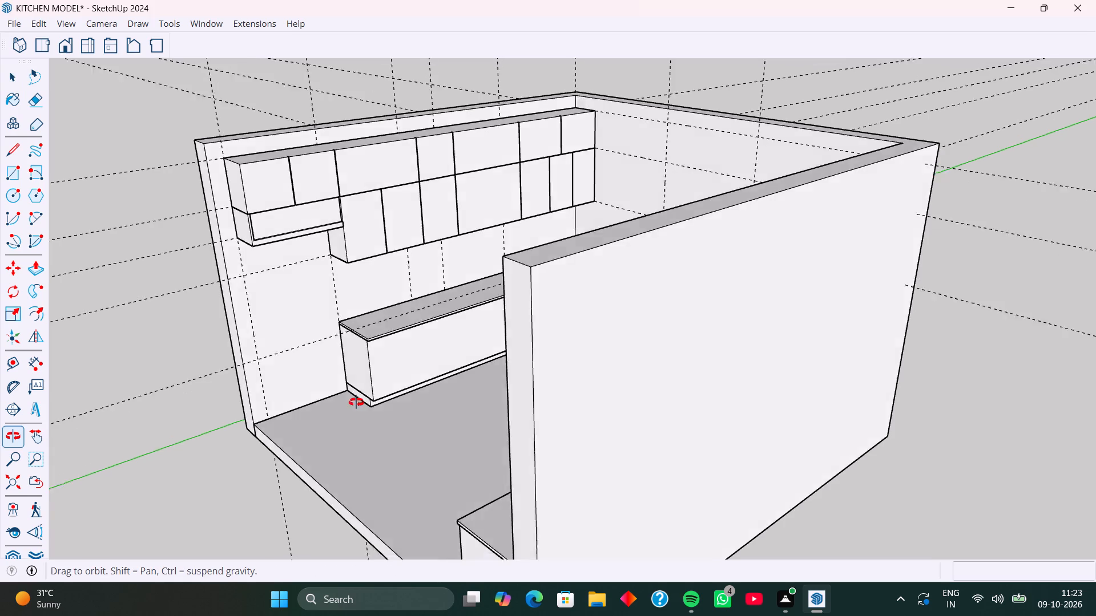
pyautogui.moveTo(356, 402); pyautogui.dragTo(460, 371, button='middle')
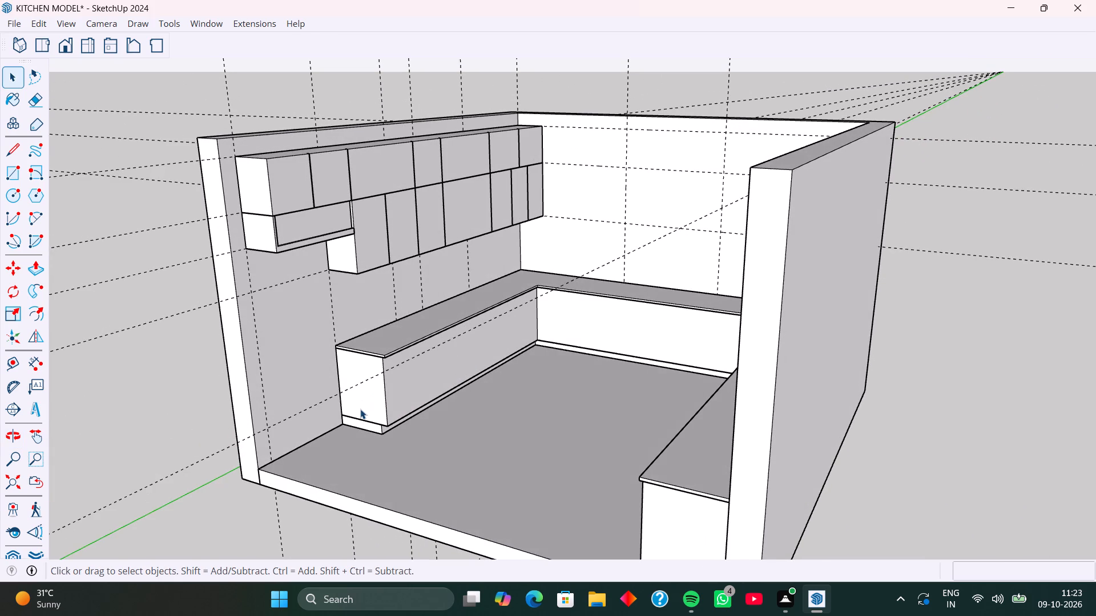
pyautogui.moveTo(360, 409); pyautogui.dragTo(428, 388, button='middle')
pyautogui.scroll(7, 405, 427)
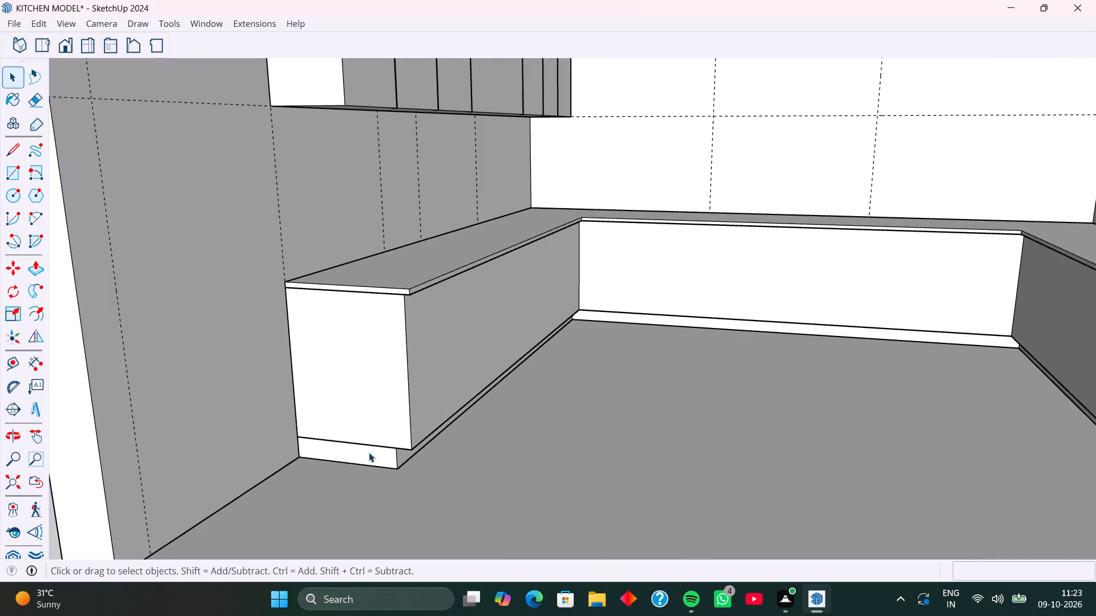
pyautogui.click(369, 452)
pyautogui.moveTo(369, 451); pyautogui.dragTo(384, 395, button='middle')
pyautogui.doubleClick(366, 392)
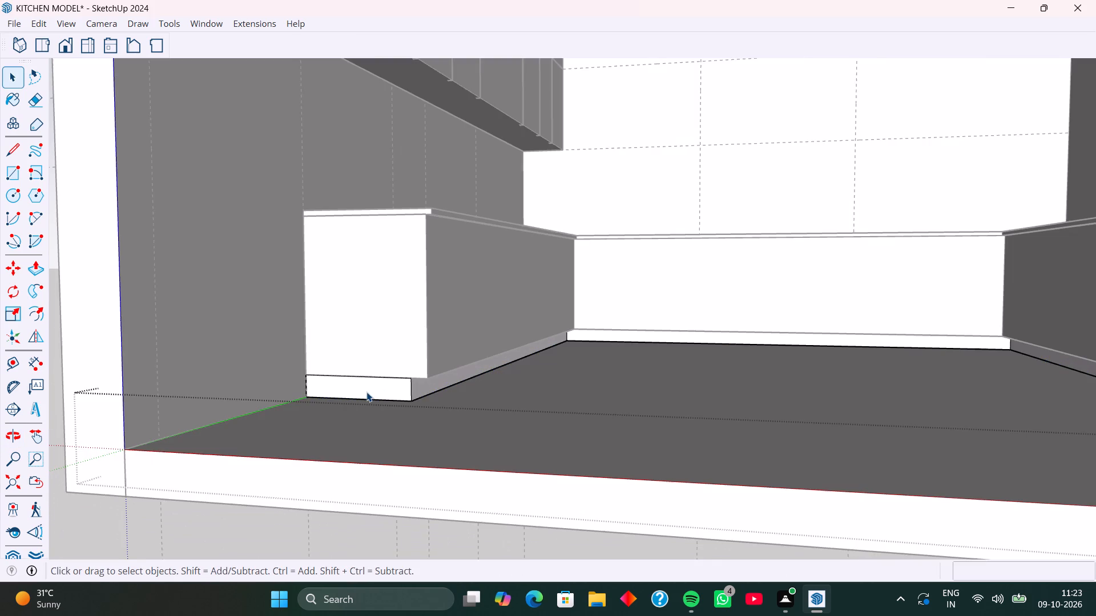
pyautogui.click(362, 390)
pyautogui.press('p')
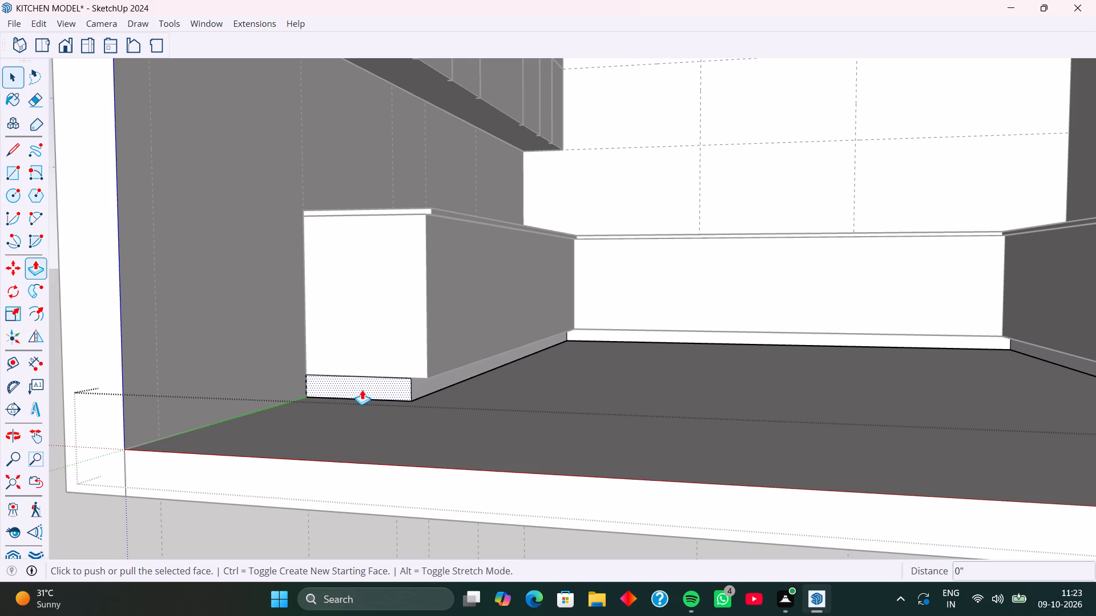
pyautogui.click(362, 390)
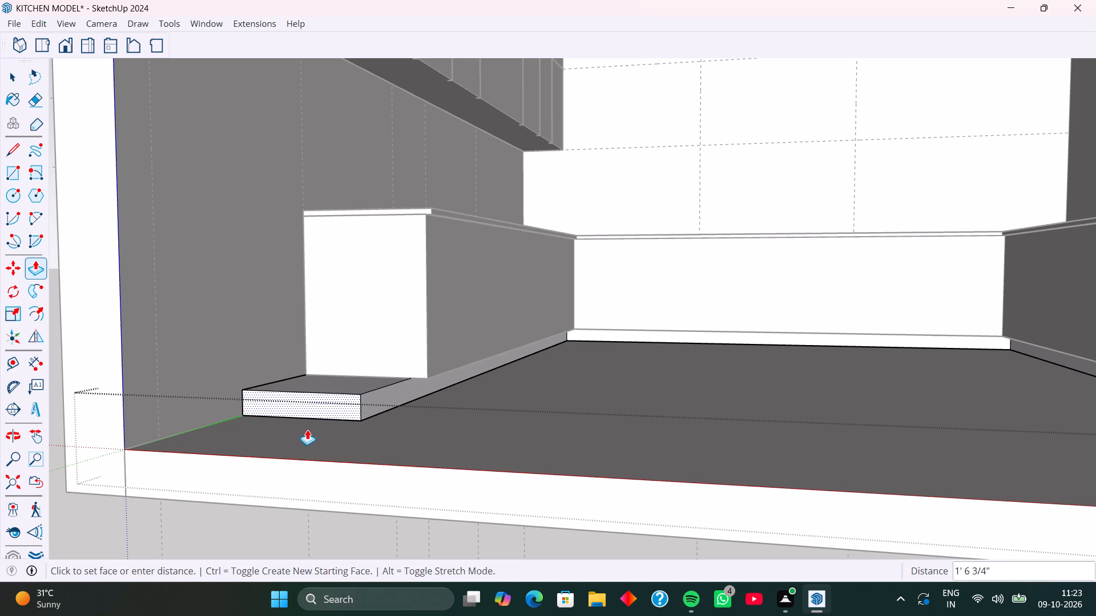
pyautogui.moveTo(270, 446); pyautogui.dragTo(171, 457, button='middle')
pyautogui.scroll(-5, 244, 348)
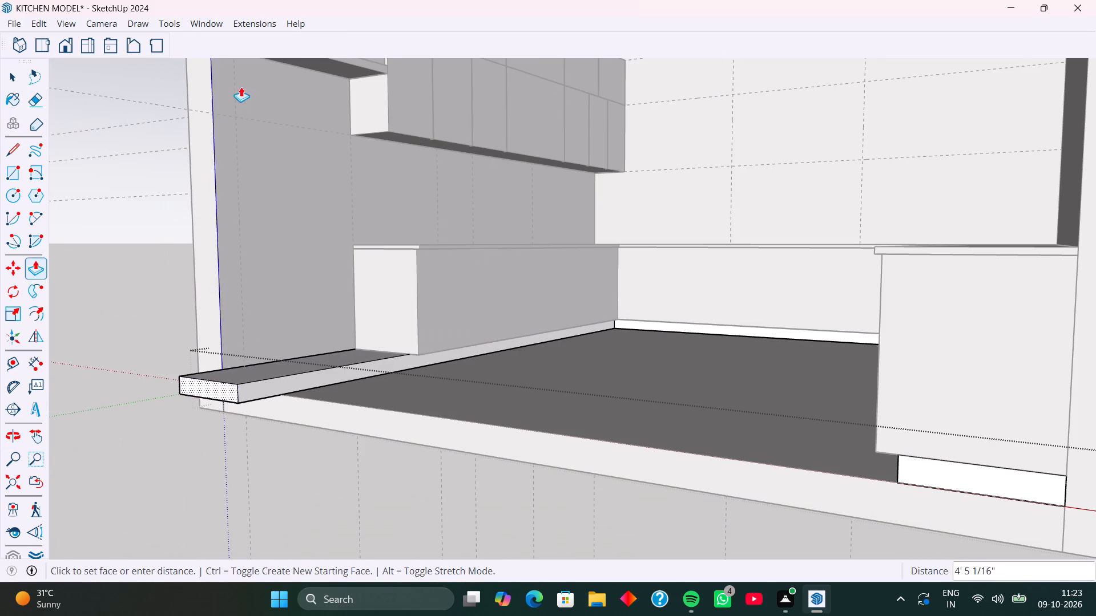
pyautogui.scroll(-4, 258, 128)
pyautogui.keyDown('shift'); pyautogui.moveTo(259, 103); pyautogui.dragTo(267, 271, button='middle'); pyautogui.keyUp('shift')
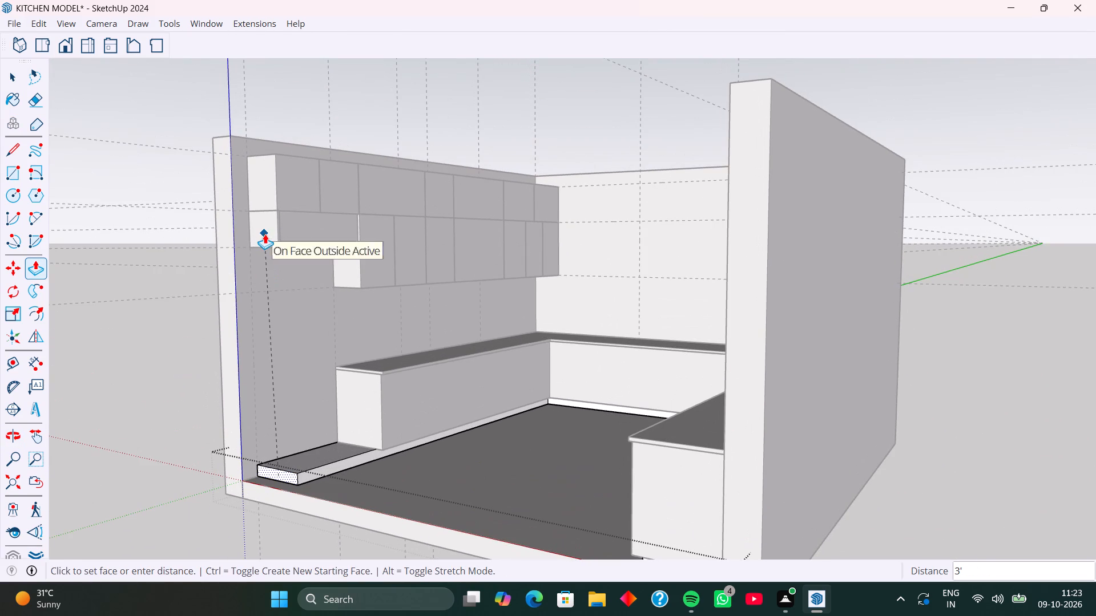
pyautogui.click(265, 234)
pyautogui.moveTo(304, 359); pyautogui.dragTo(279, 364, button='middle')
pyautogui.press('space')
pyautogui.click(154, 457)
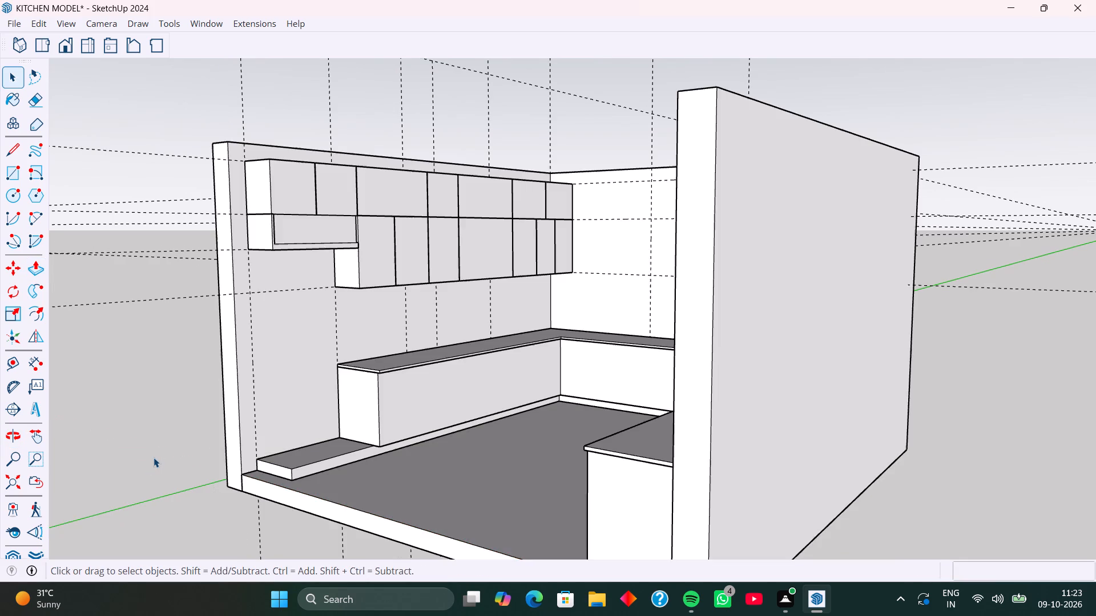
# Draw a 6' 2" by 3' rectangle on the wall from the upper box's underside down to the extended plinth.
pyautogui.moveTo(277, 445); pyautogui.dragTo(238, 453, button='middle')
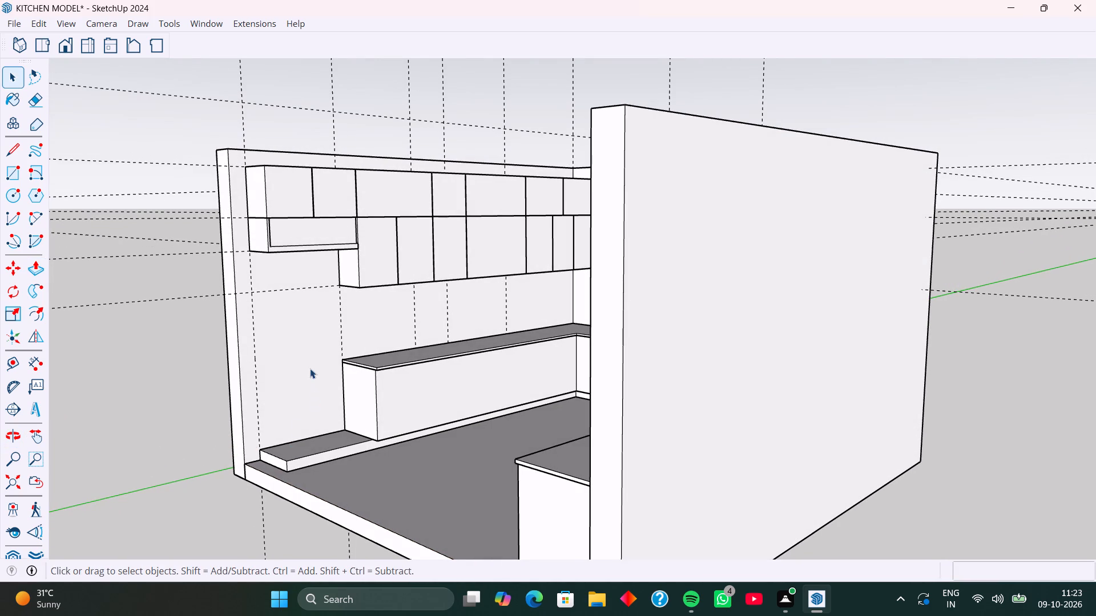
pyautogui.scroll(4, 256, 273)
pyautogui.moveTo(293, 291); pyautogui.dragTo(268, 293, button='middle')
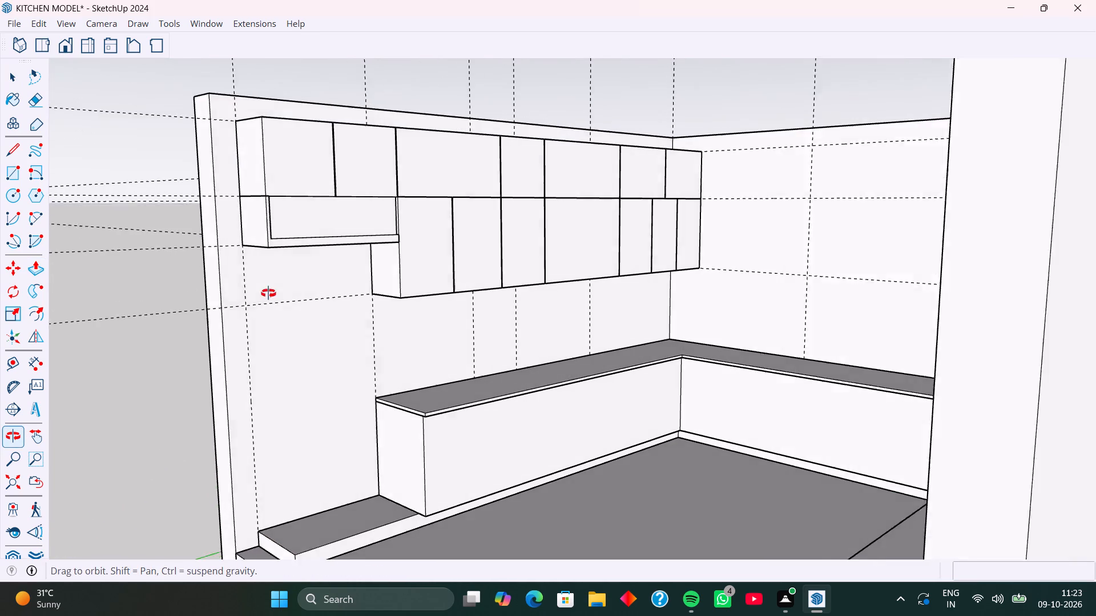
pyautogui.moveTo(268, 293); pyautogui.dragTo(251, 296, button='middle')
pyautogui.scroll(3, 253, 285)
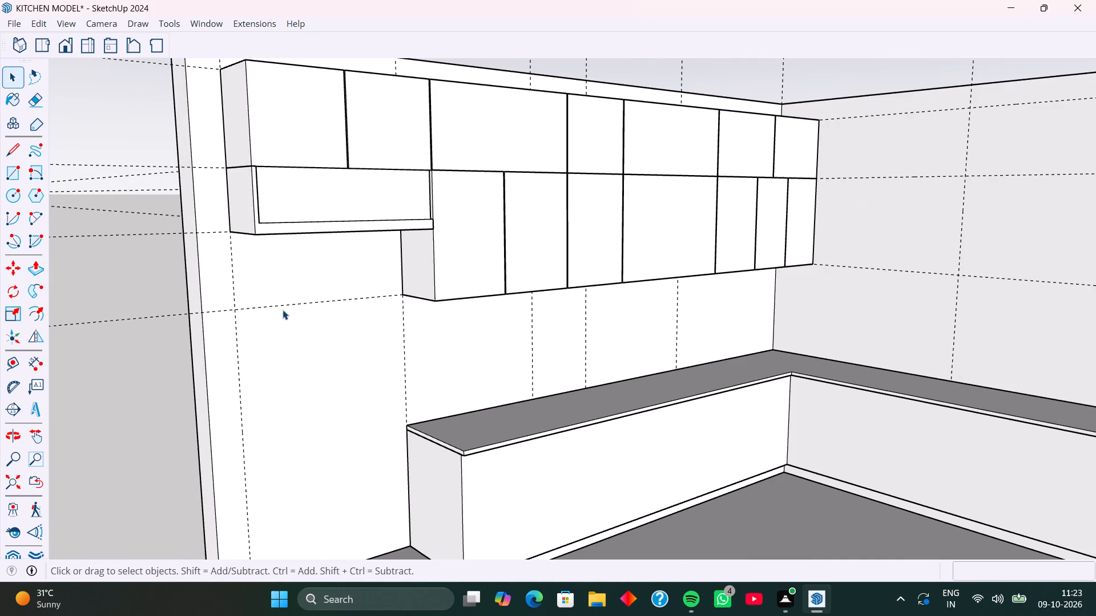
pyautogui.moveTo(283, 310); pyautogui.dragTo(253, 281, button='middle')
pyautogui.press('r')
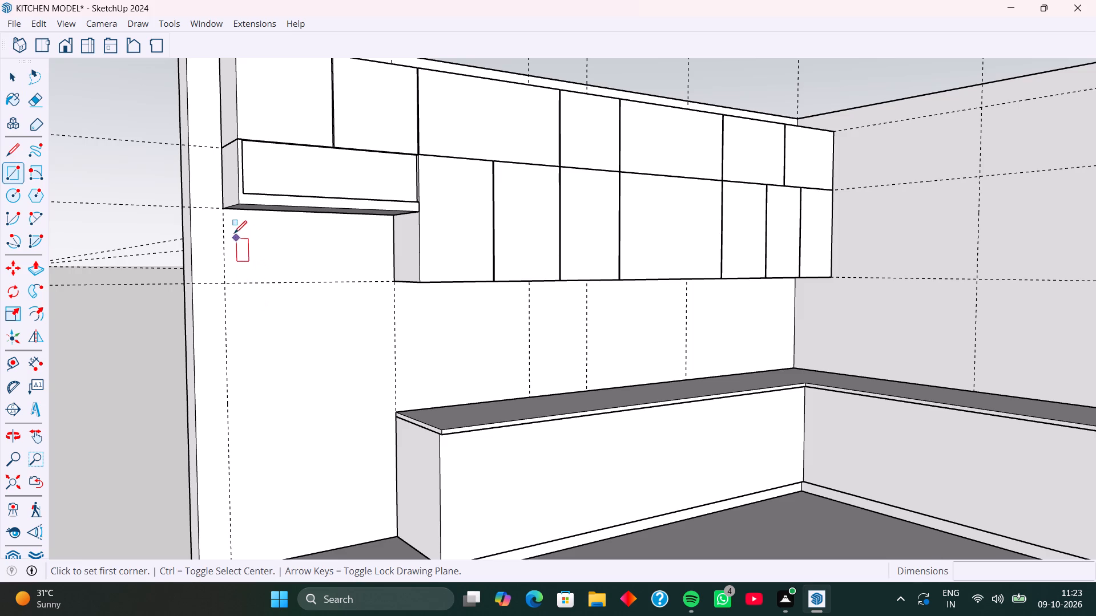
pyautogui.click(225, 209)
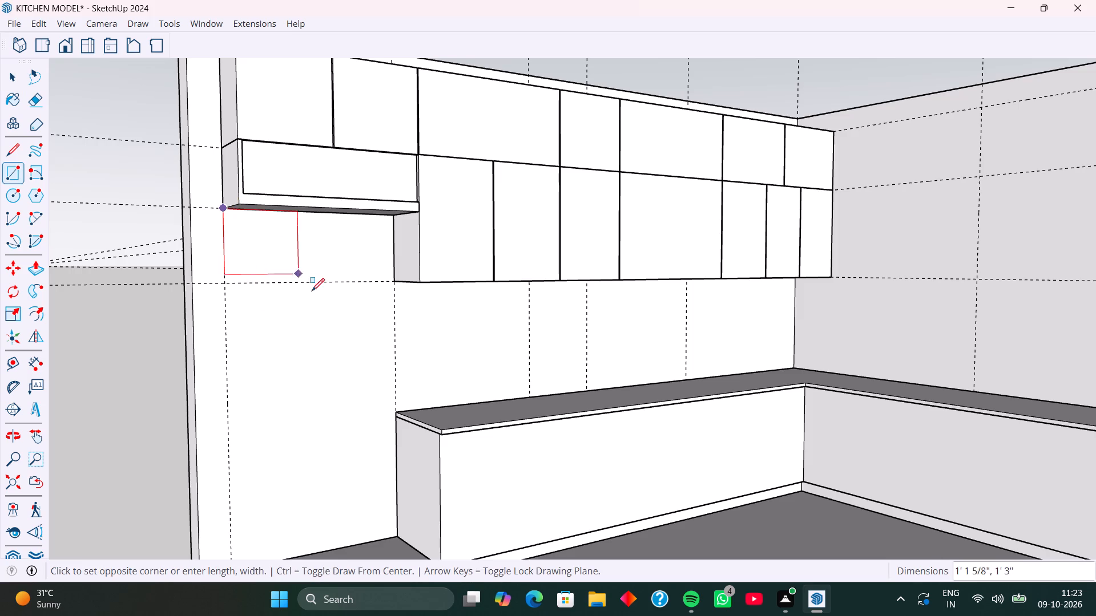
pyautogui.click(398, 535)
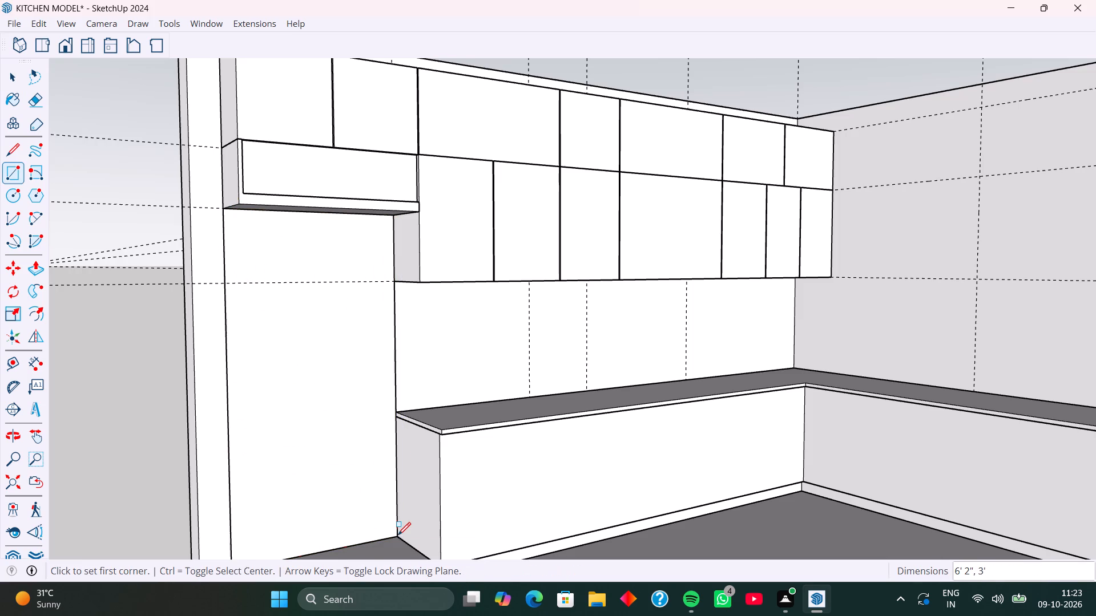
# Pull the new wall rectangle out 1' 1", flush with the front of the upper cabinets.
pyautogui.press('p')
pyautogui.click(362, 435)
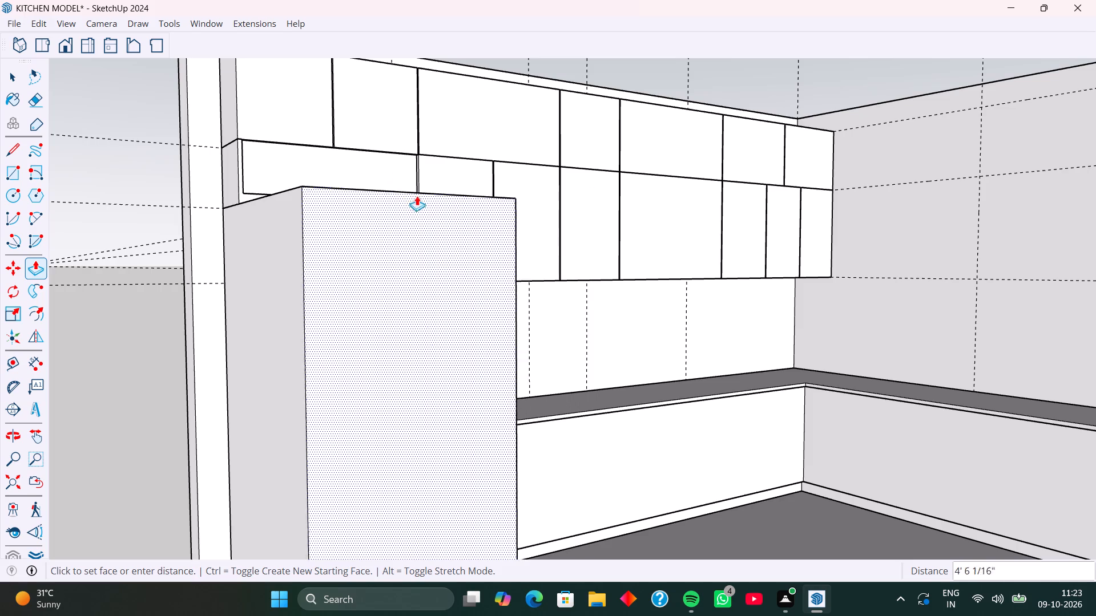
pyautogui.click(384, 167)
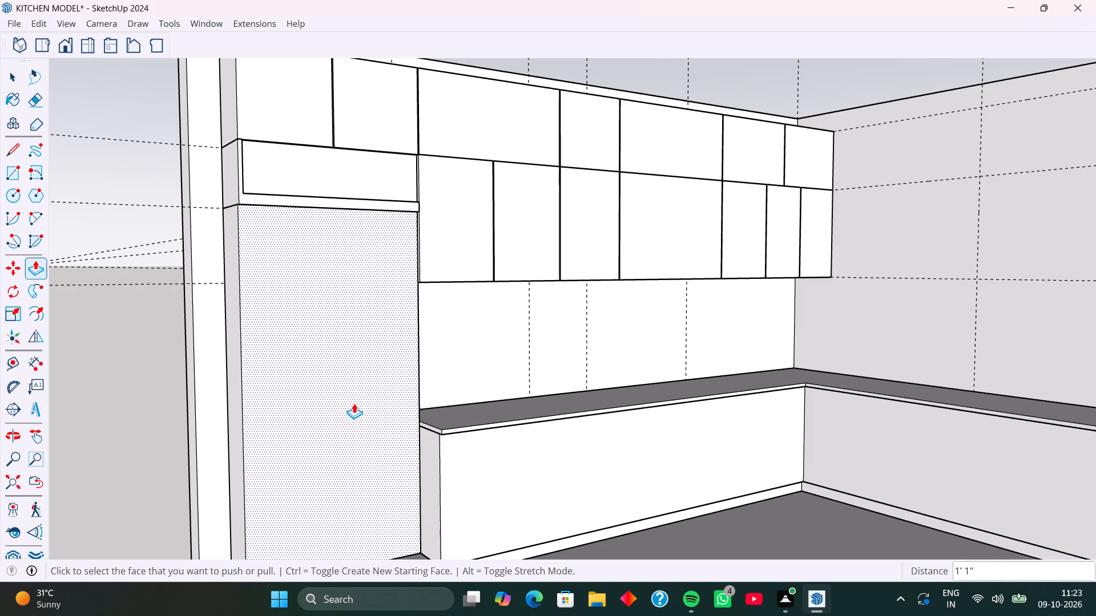
# Offset the tall box's front face outline 2" inward.
pyautogui.press('f')
pyautogui.click(354, 403)
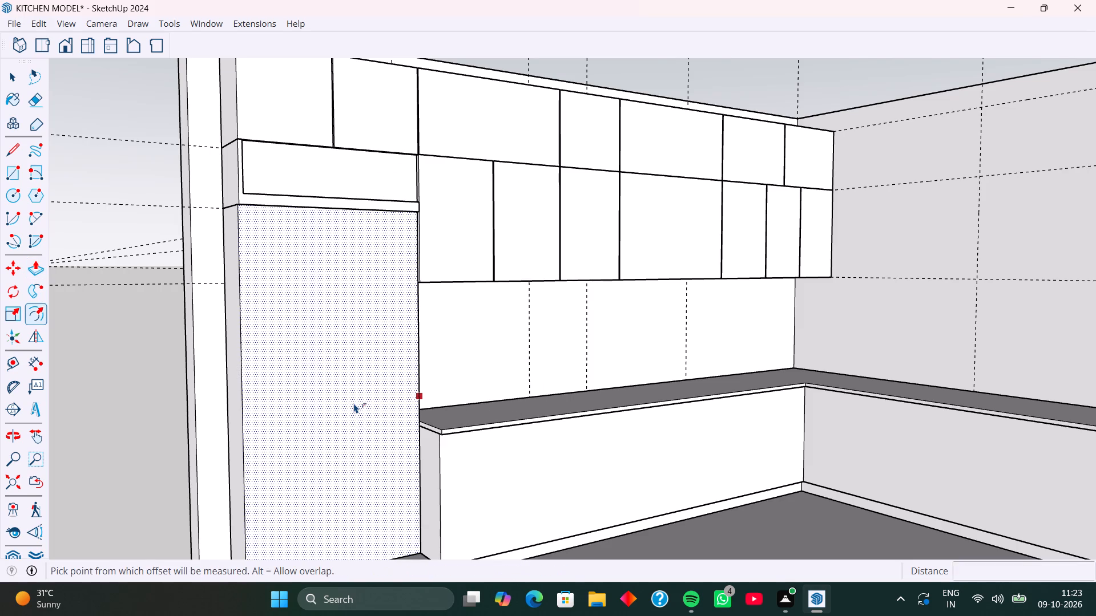
pyautogui.press('2')
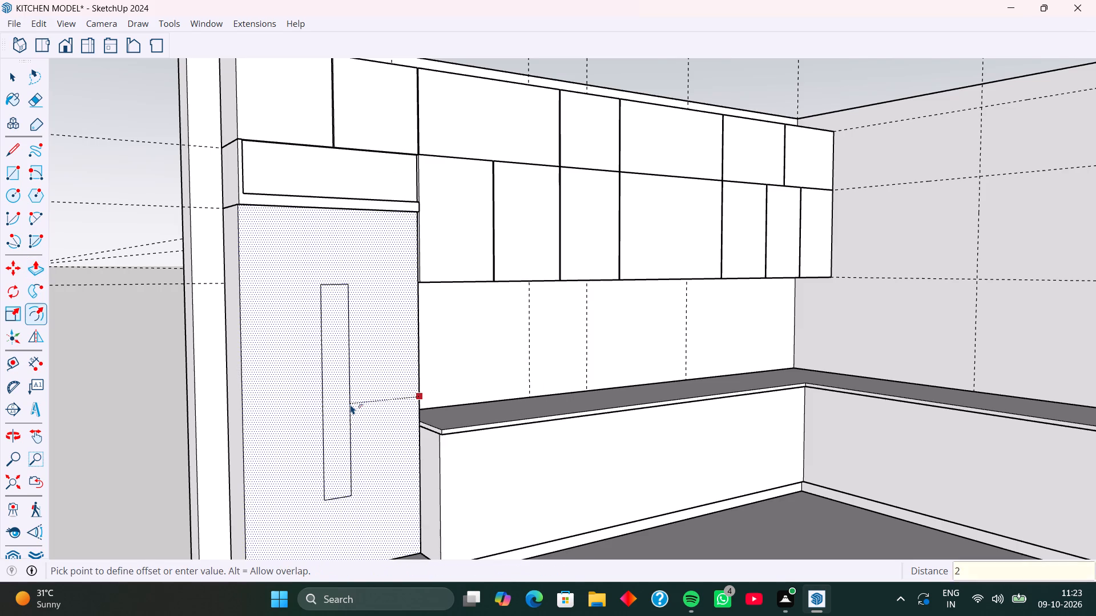
pyautogui.press('Return')
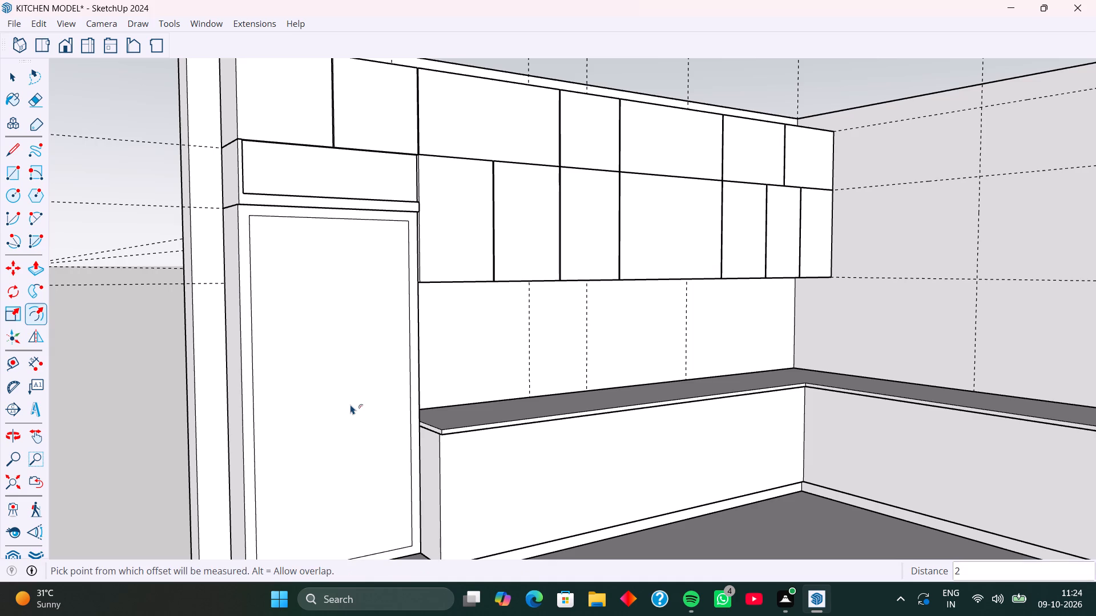
# Move the top edge of the tall box's inset outline 2" up to the front face's upper edge.
pyautogui.moveTo(350, 404); pyautogui.dragTo(304, 407, button='middle')
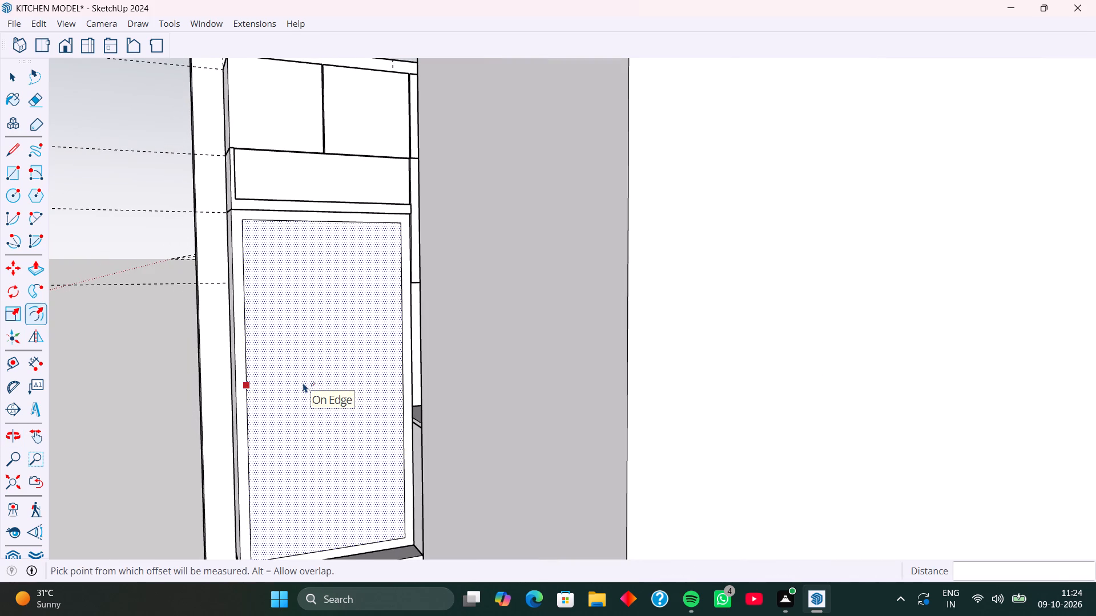
pyautogui.scroll(-1, 303, 383)
pyautogui.moveTo(305, 391); pyautogui.dragTo(291, 359, button='middle')
pyautogui.moveTo(311, 389); pyautogui.dragTo(368, 383, button='middle')
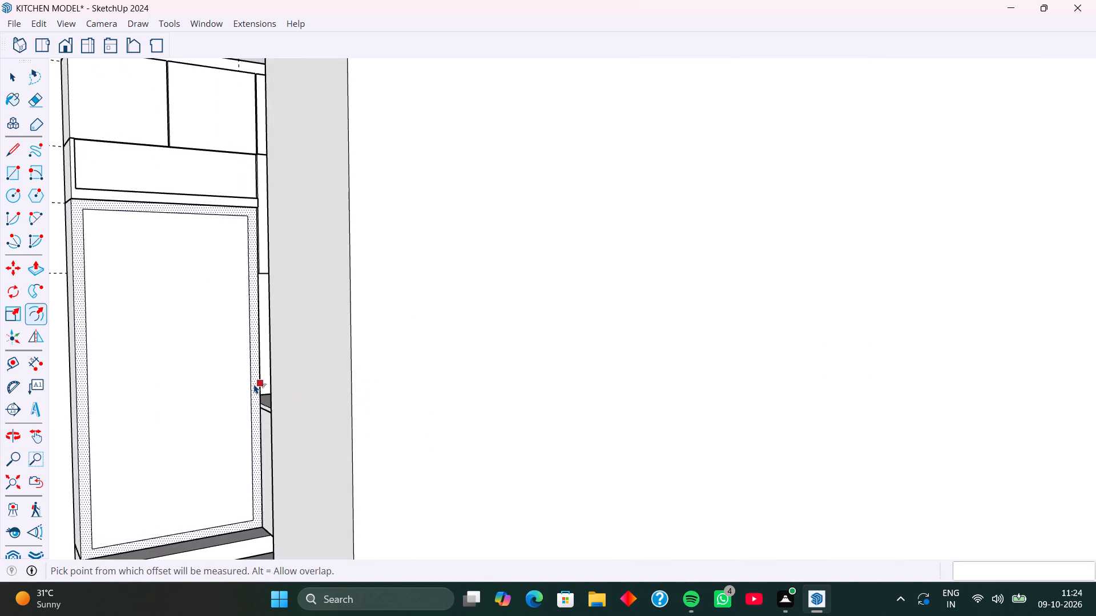
pyautogui.keyDown('shift'); pyautogui.moveTo(245, 382); pyautogui.dragTo(288, 362, button='middle'); pyautogui.keyUp('shift')
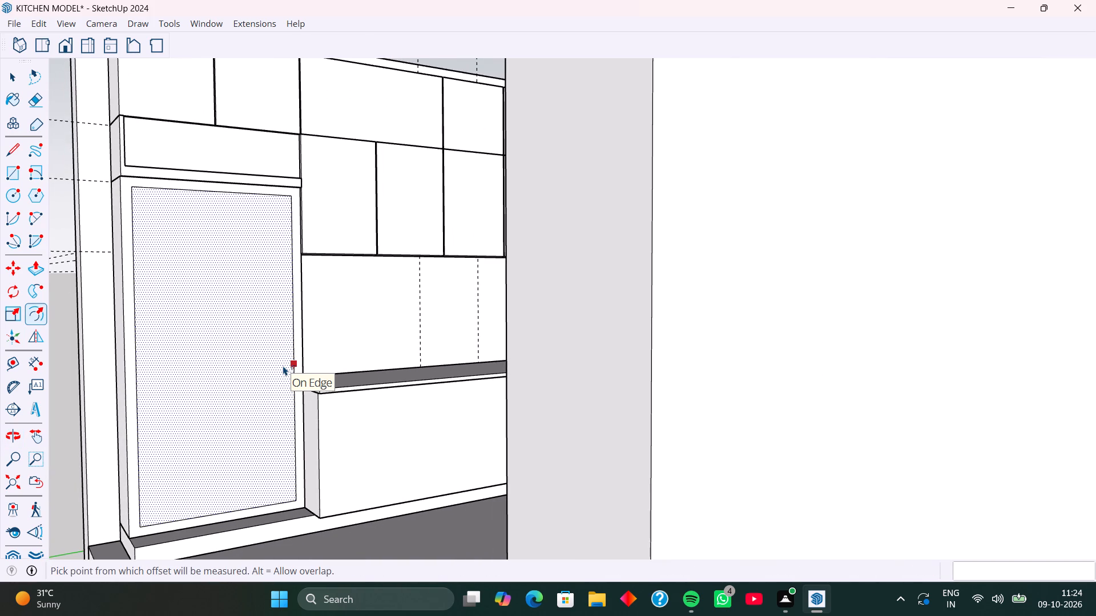
pyautogui.press('p')
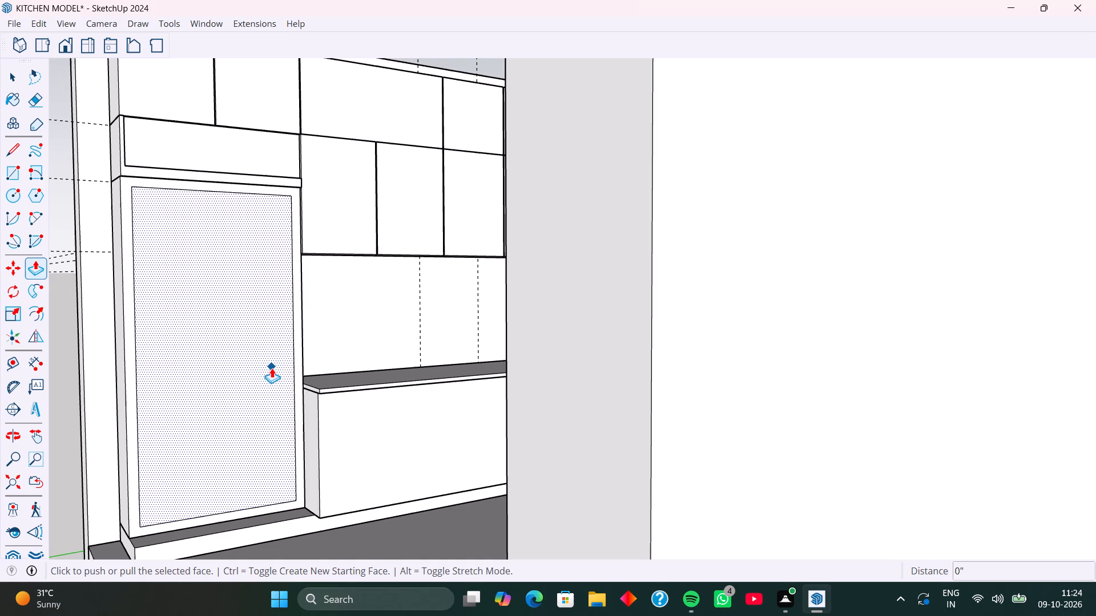
pyautogui.press('space')
pyautogui.click(248, 194)
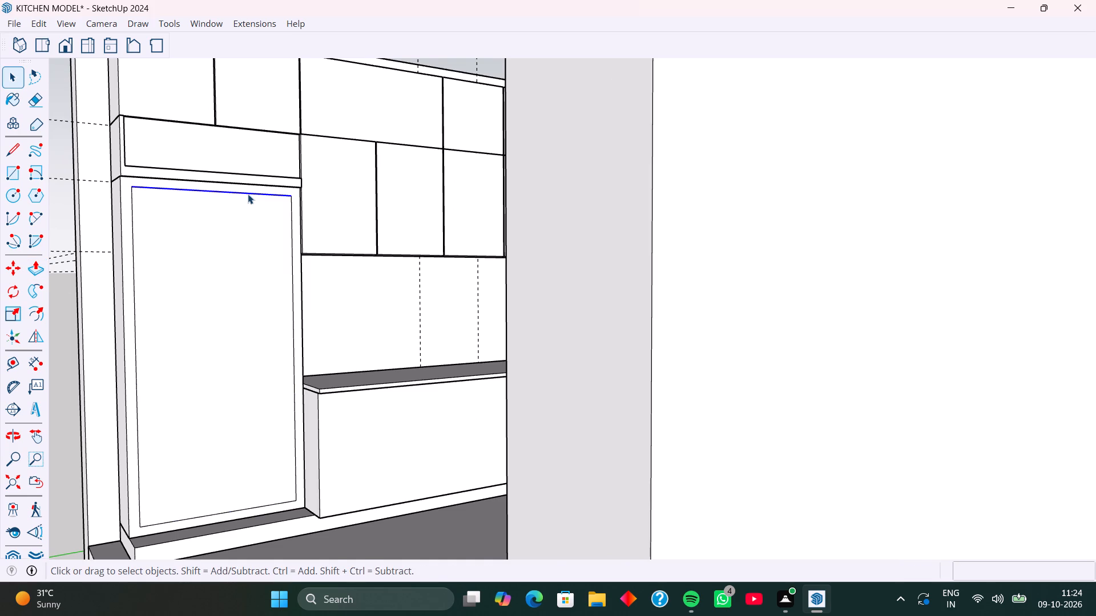
pyautogui.press('m')
pyautogui.click(291, 196)
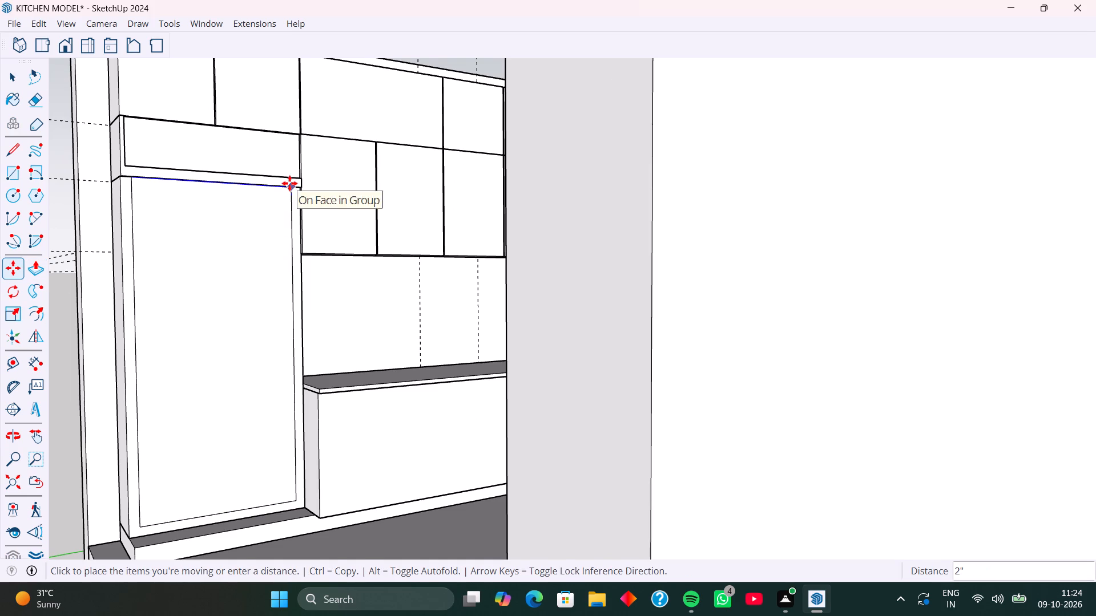
pyautogui.press('Up')
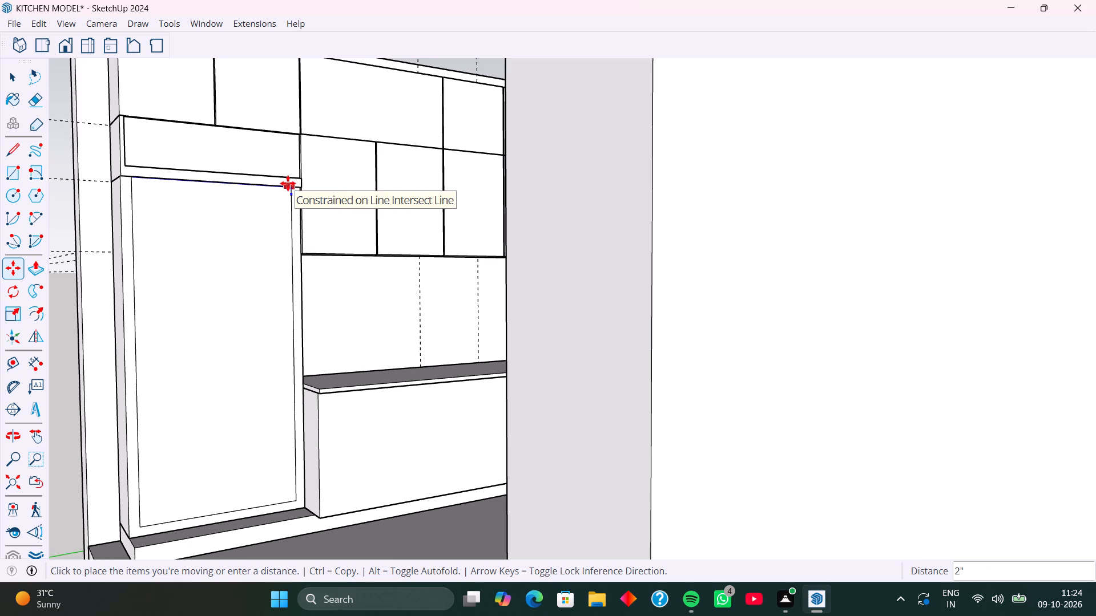
pyautogui.click(288, 183)
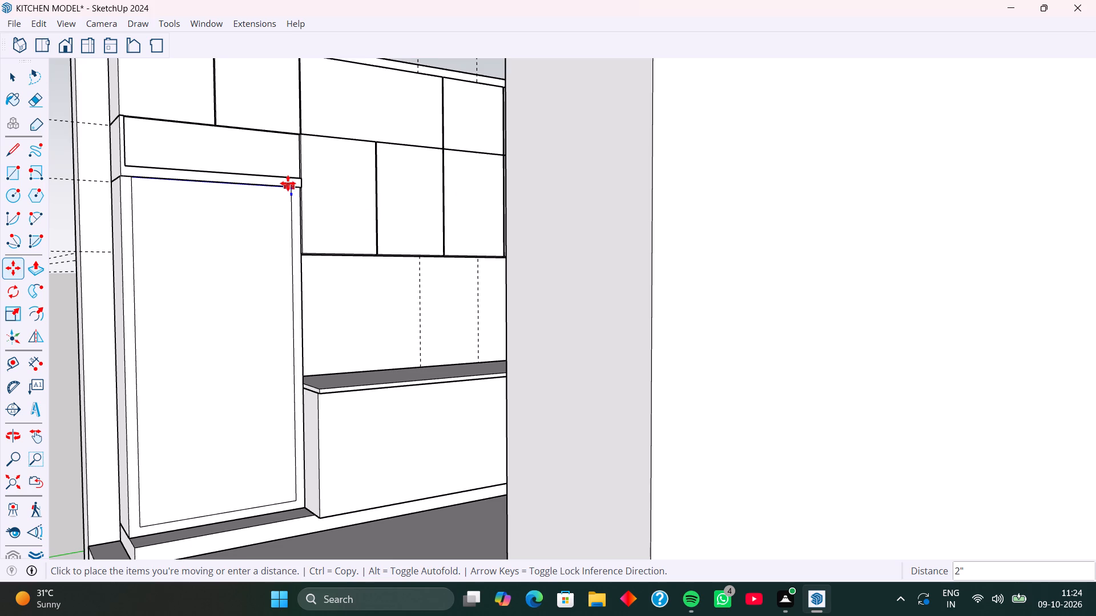
# Move the bottom edge of the tall box's inset outline 2" down to the front face's lower edge.
pyautogui.scroll(8, 222, 180)
pyautogui.scroll(-3, 218, 186)
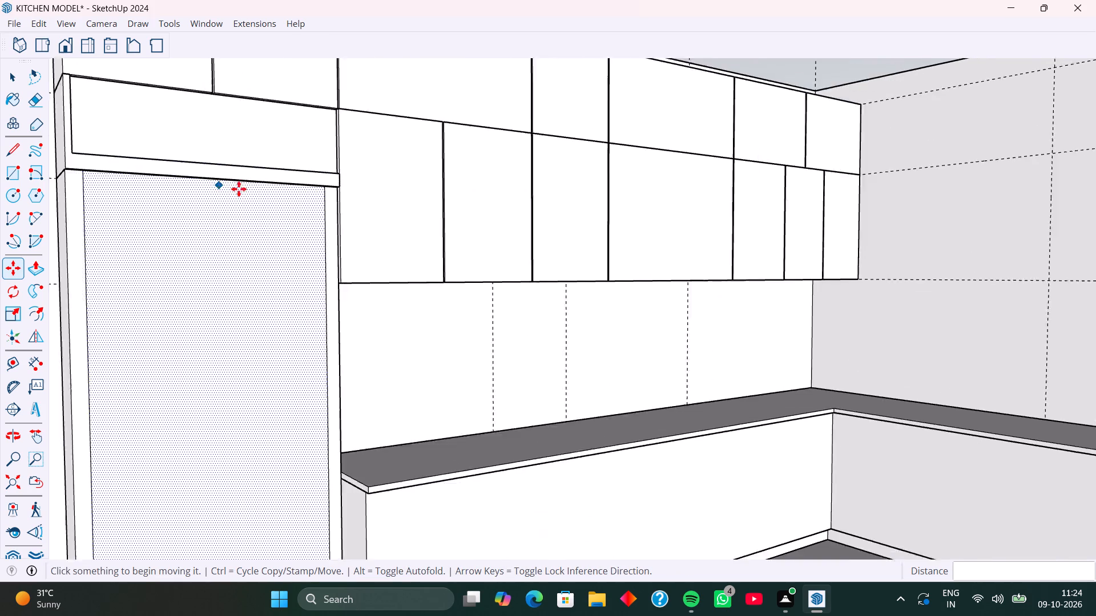
pyautogui.scroll(-12, 239, 189)
pyautogui.scroll(8, 253, 391)
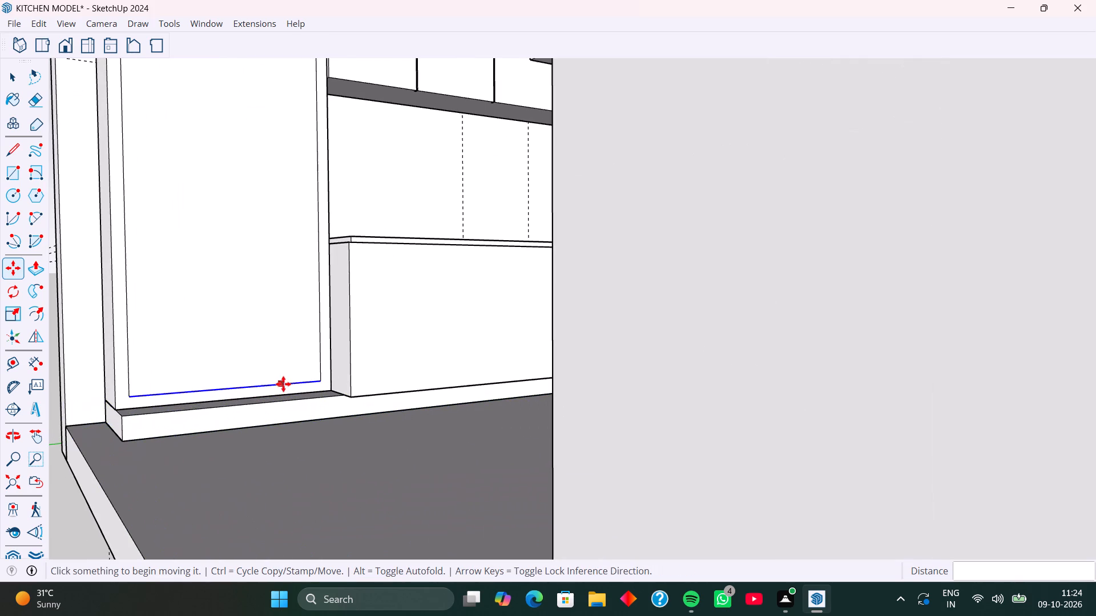
pyautogui.click(319, 378)
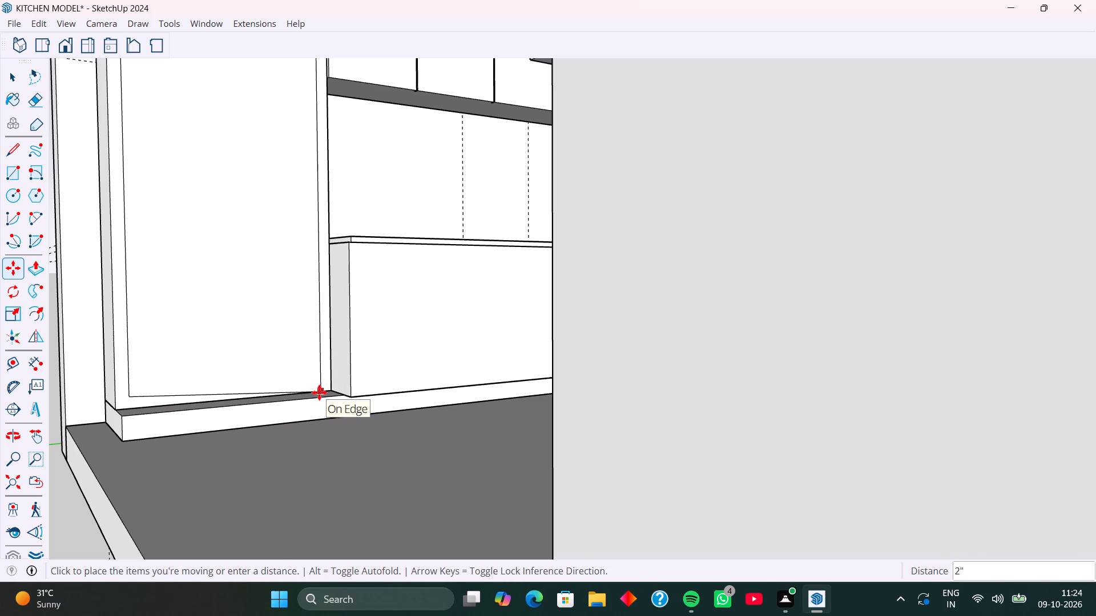
pyautogui.press('space')
pyautogui.click(315, 380)
pyautogui.click(316, 382)
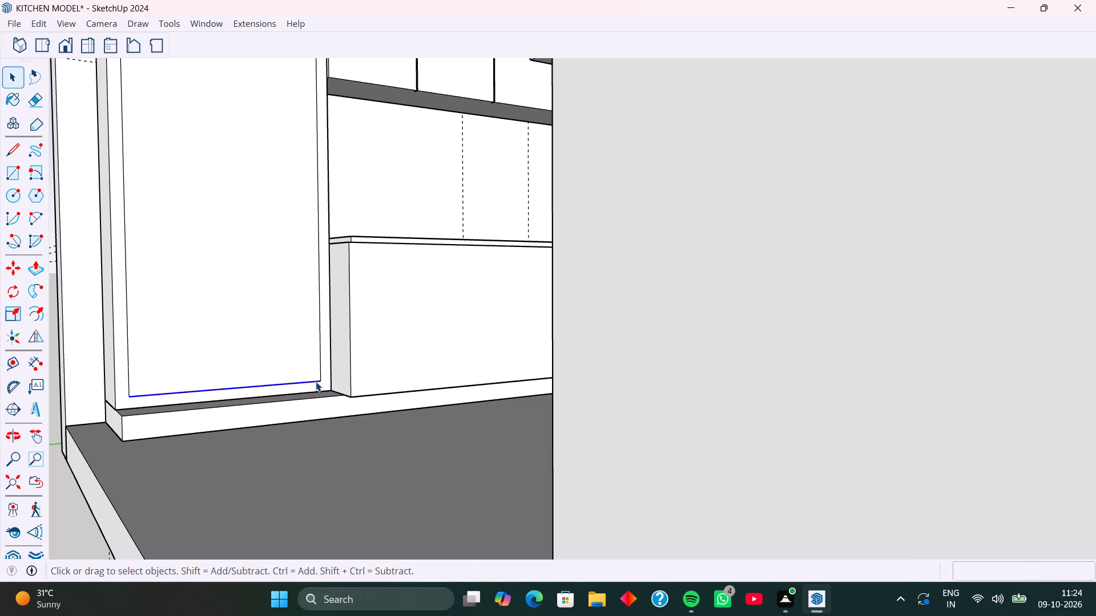
pyautogui.press('m')
pyautogui.click(319, 382)
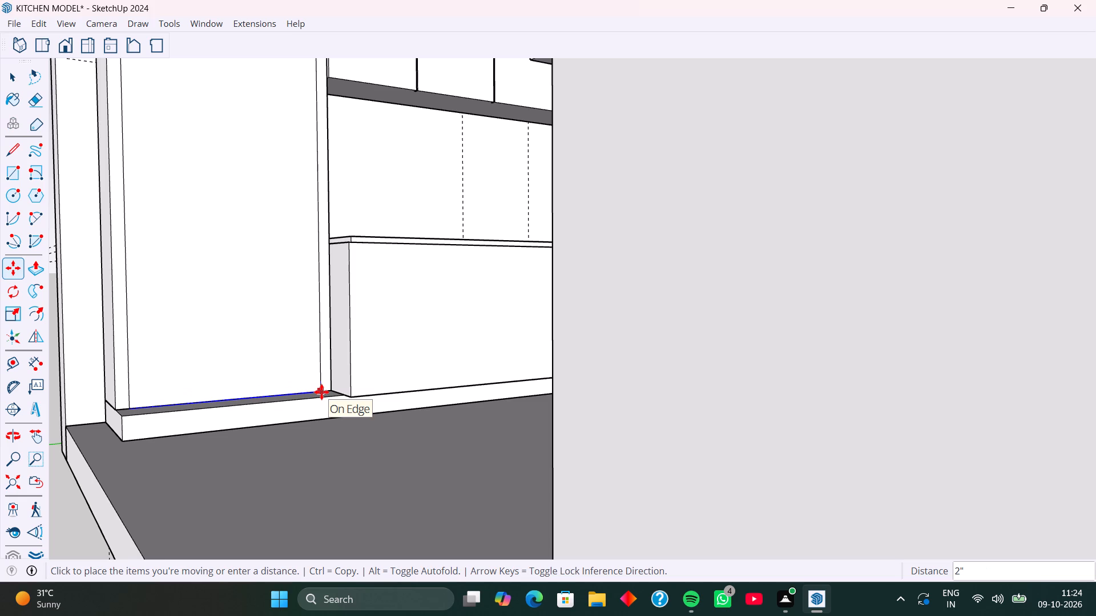
pyautogui.press('Up')
pyautogui.click(321, 392)
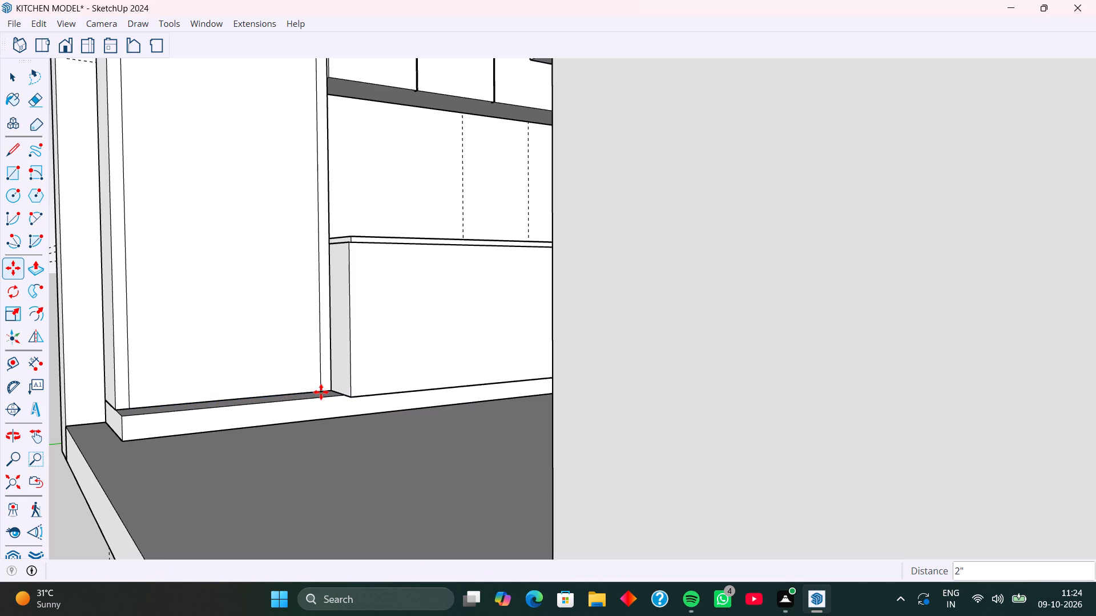
# Push the tall box's inset front face back 1' 1" to hollow out the unit.
pyautogui.press('p')
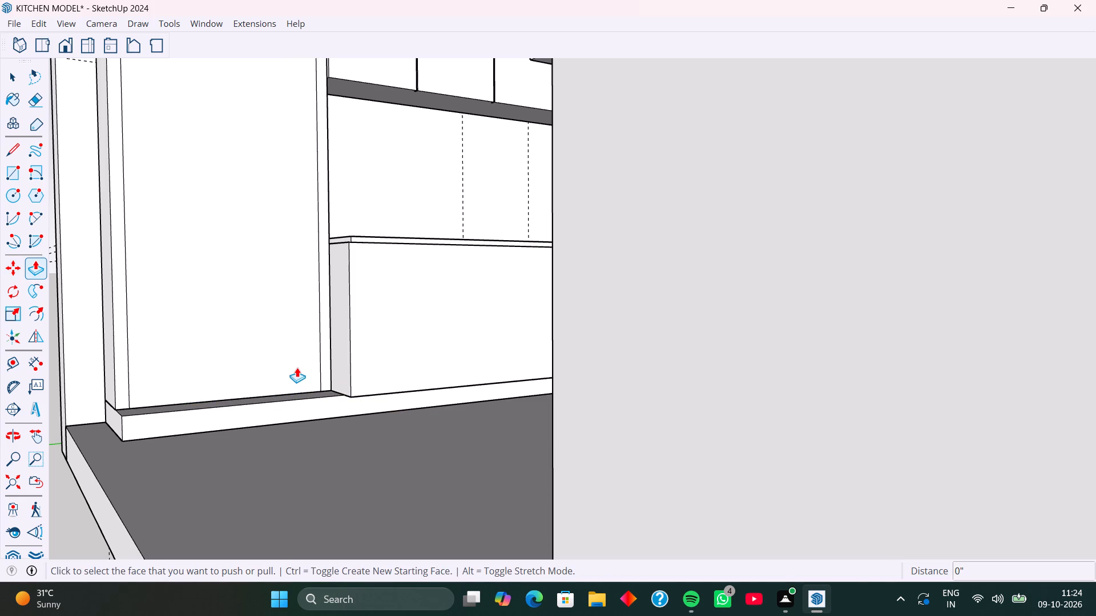
pyautogui.click(294, 367)
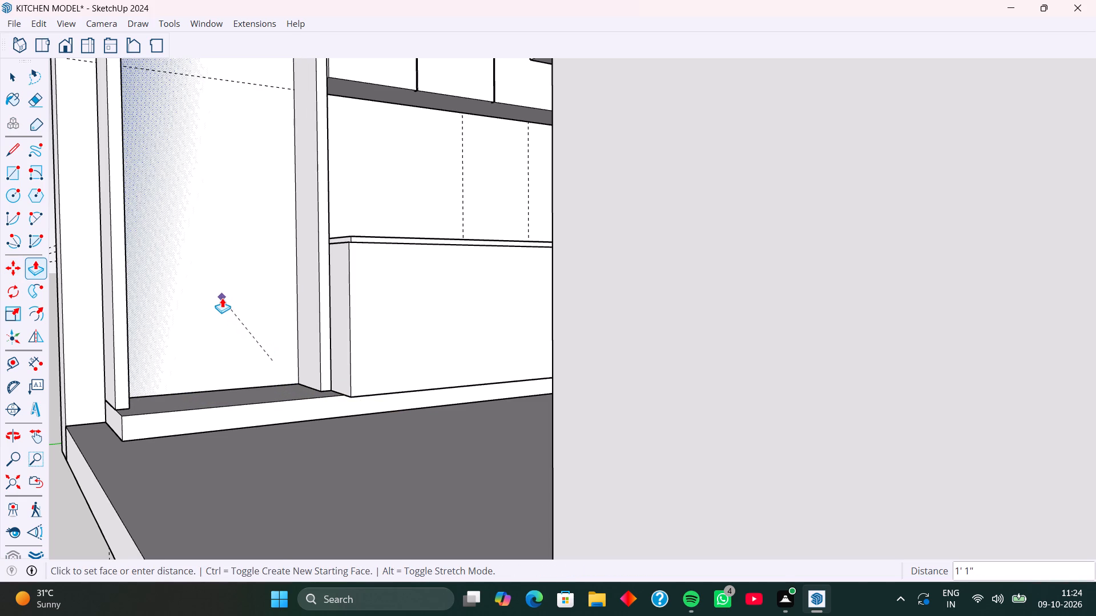
pyautogui.click(222, 298)
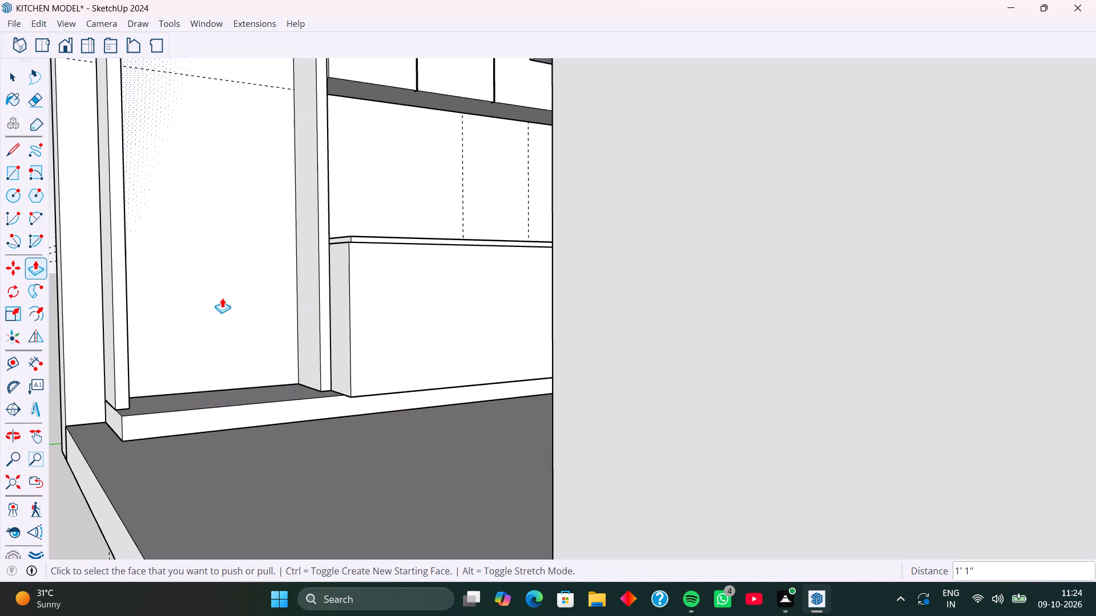
# Delete the back face inside the tall unit's recess.
pyautogui.moveTo(228, 314); pyautogui.dragTo(196, 319, button='middle')
pyautogui.scroll(-2, 215, 315)
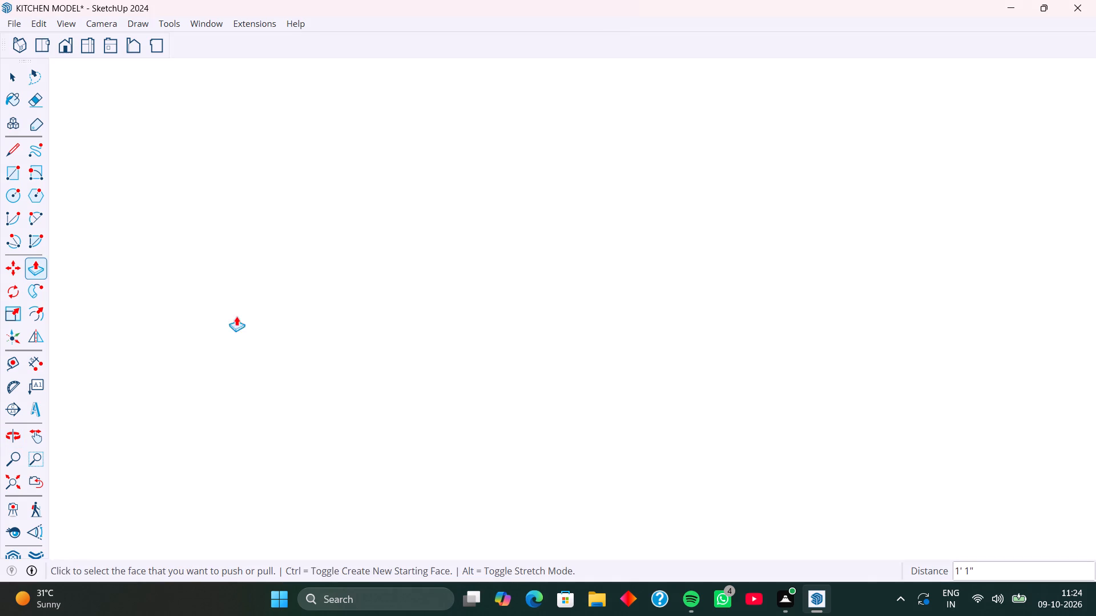
pyautogui.scroll(-20, 236, 316)
pyautogui.scroll(-5, 236, 316)
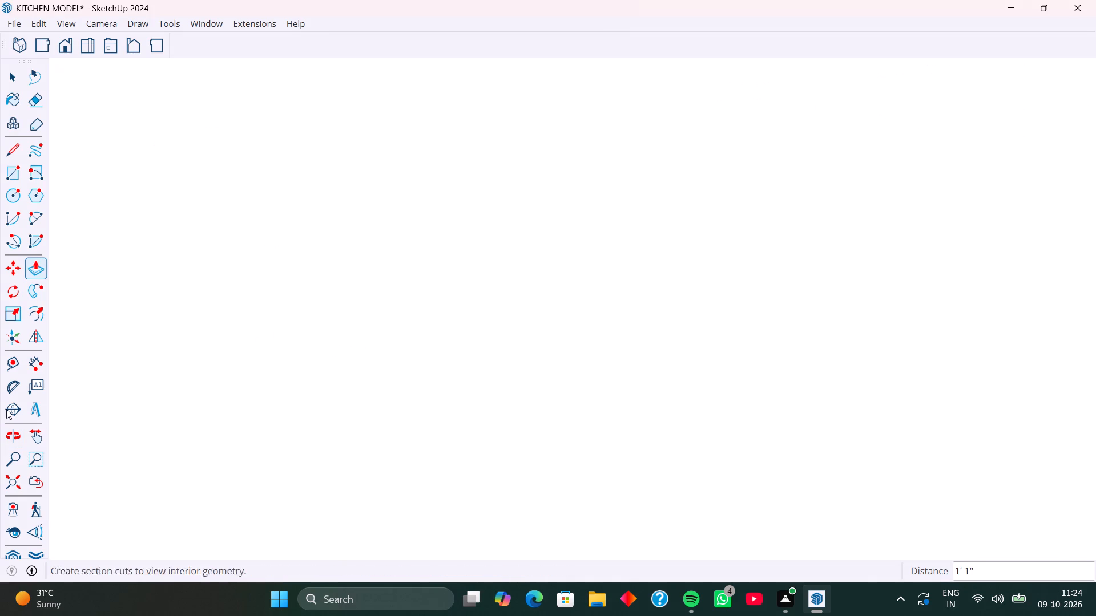
pyautogui.click(17, 487)
pyautogui.scroll(3, 333, 330)
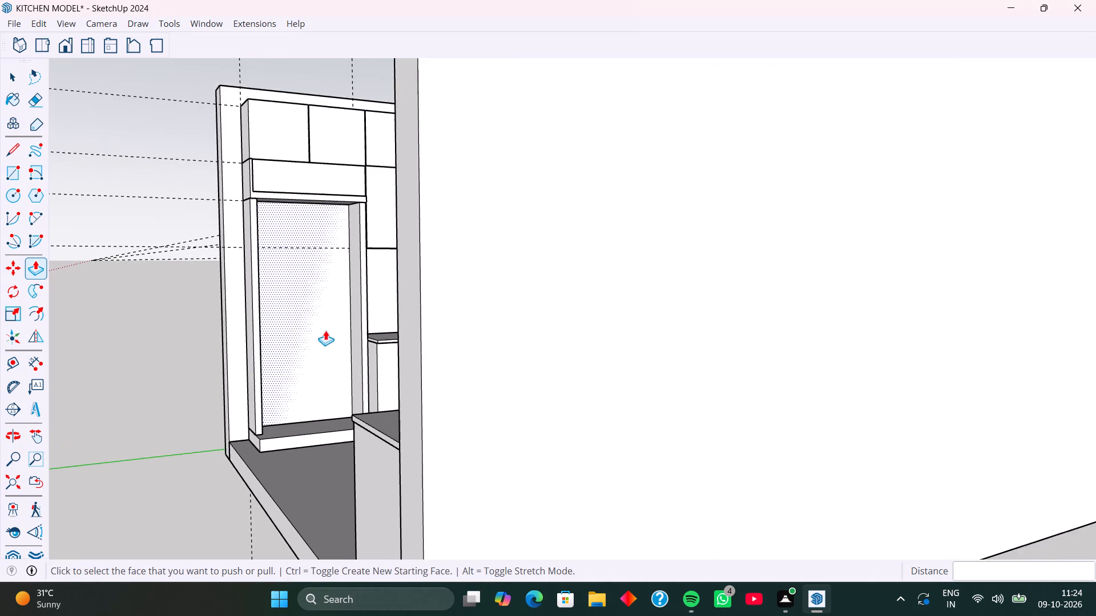
pyautogui.scroll(2, 321, 333)
pyautogui.moveTo(313, 355); pyautogui.dragTo(320, 373, button='middle')
pyautogui.press('space')
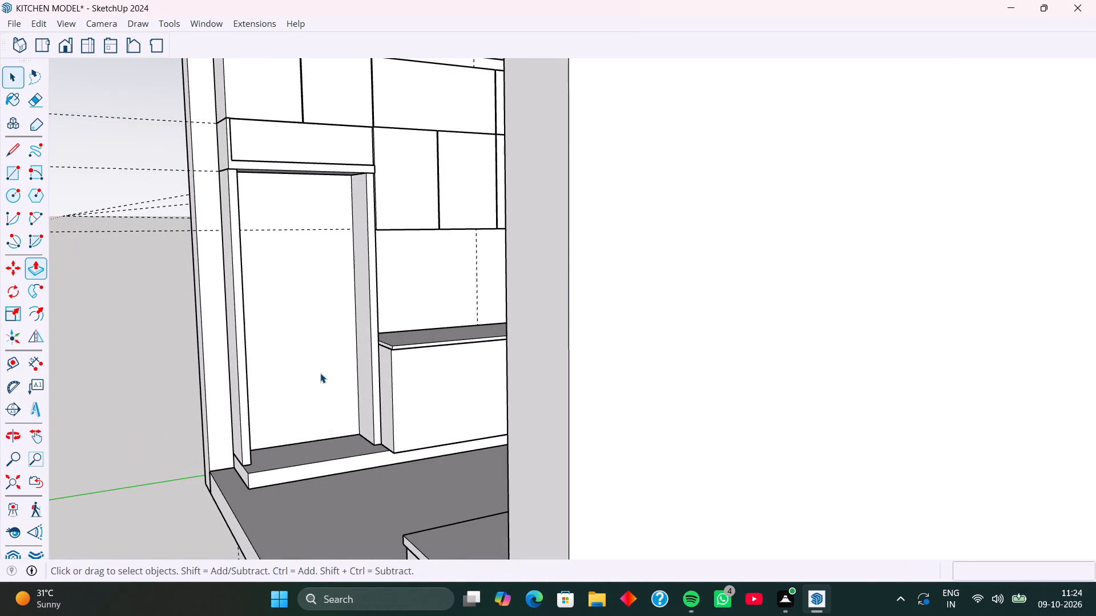
pyautogui.click(315, 374)
pyautogui.press('Delete')
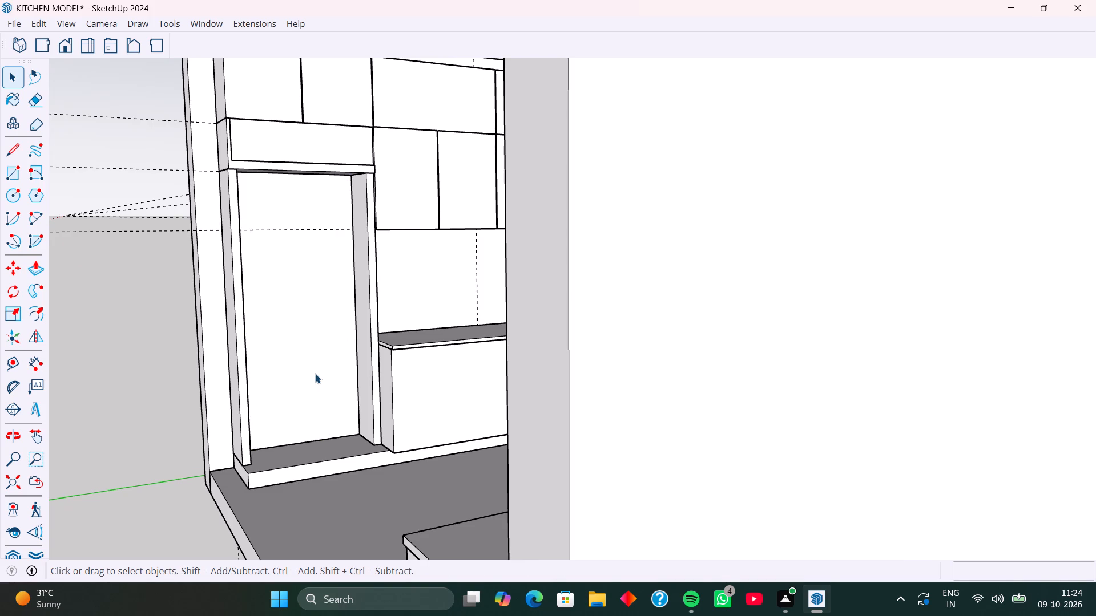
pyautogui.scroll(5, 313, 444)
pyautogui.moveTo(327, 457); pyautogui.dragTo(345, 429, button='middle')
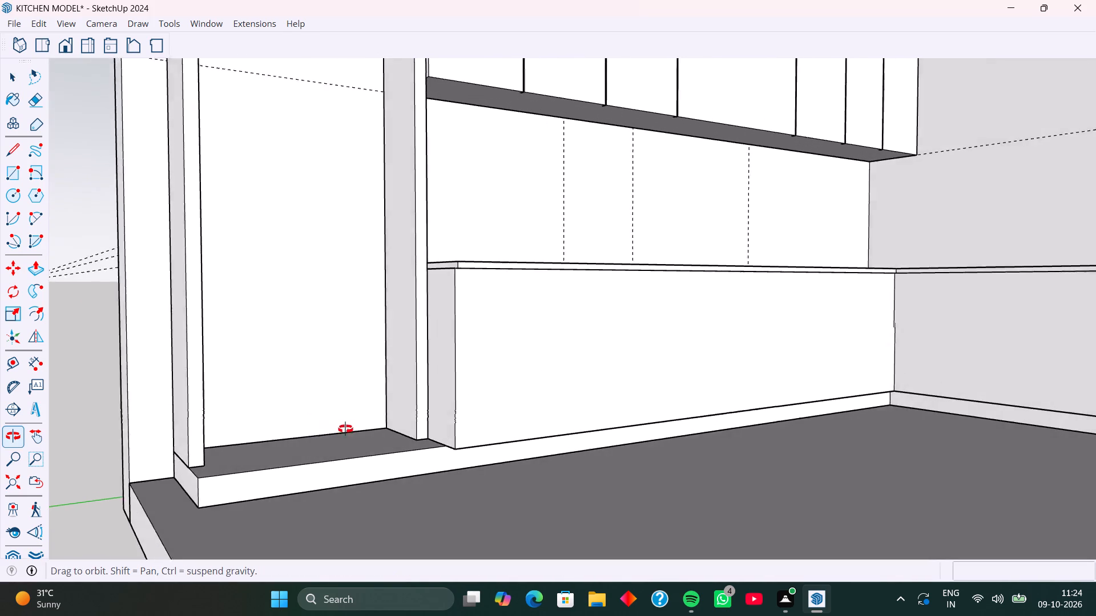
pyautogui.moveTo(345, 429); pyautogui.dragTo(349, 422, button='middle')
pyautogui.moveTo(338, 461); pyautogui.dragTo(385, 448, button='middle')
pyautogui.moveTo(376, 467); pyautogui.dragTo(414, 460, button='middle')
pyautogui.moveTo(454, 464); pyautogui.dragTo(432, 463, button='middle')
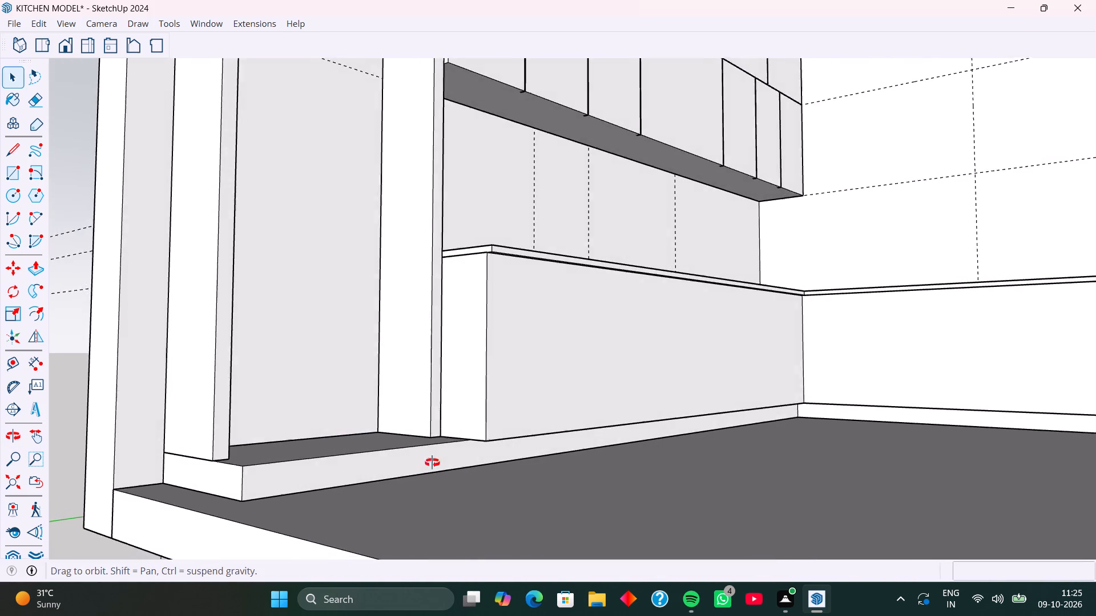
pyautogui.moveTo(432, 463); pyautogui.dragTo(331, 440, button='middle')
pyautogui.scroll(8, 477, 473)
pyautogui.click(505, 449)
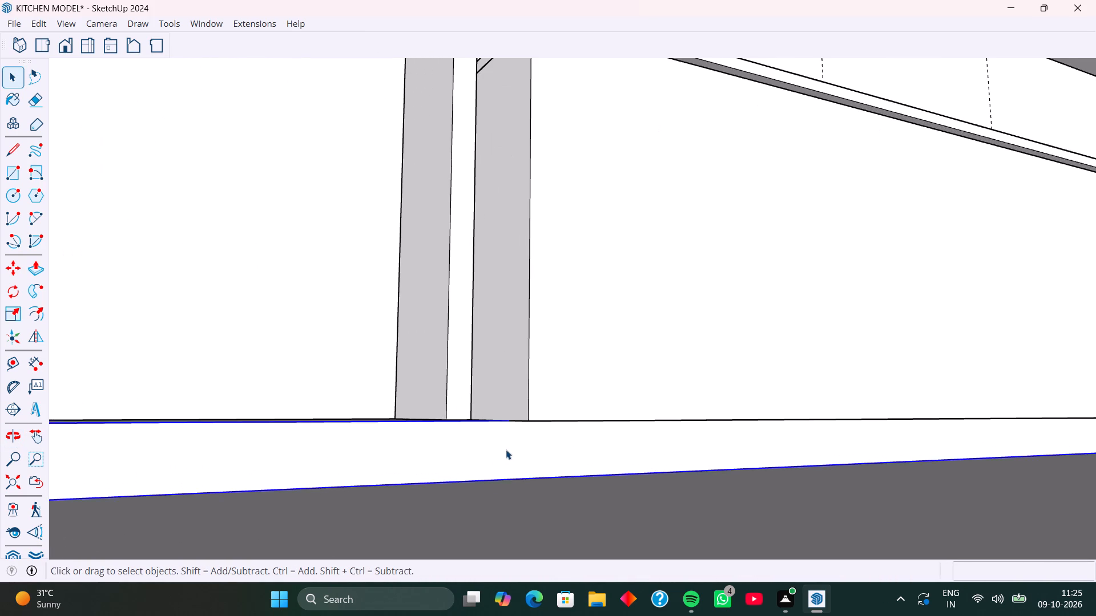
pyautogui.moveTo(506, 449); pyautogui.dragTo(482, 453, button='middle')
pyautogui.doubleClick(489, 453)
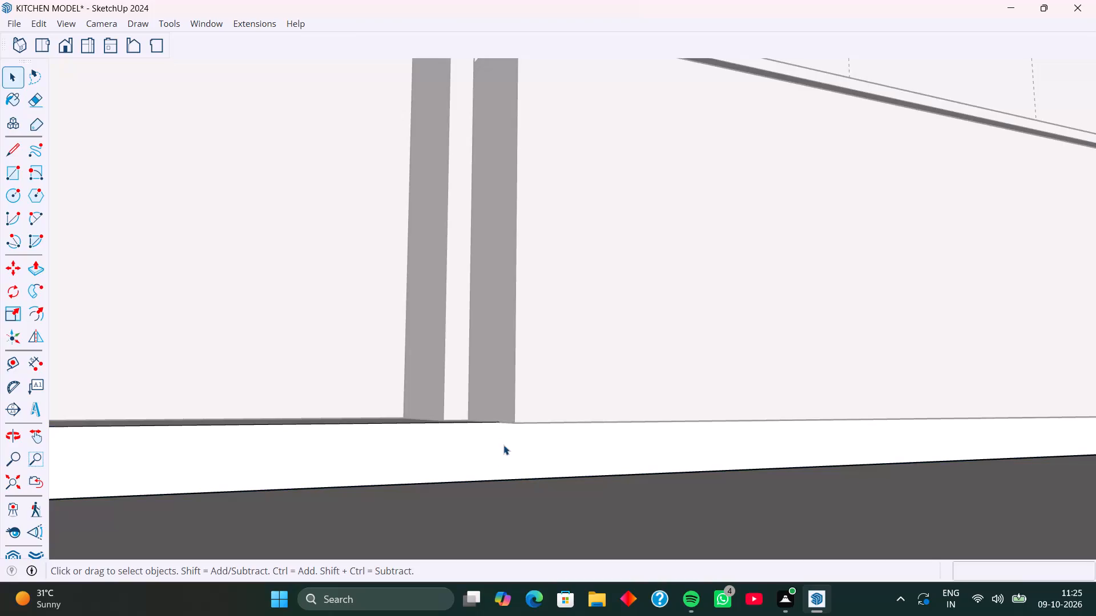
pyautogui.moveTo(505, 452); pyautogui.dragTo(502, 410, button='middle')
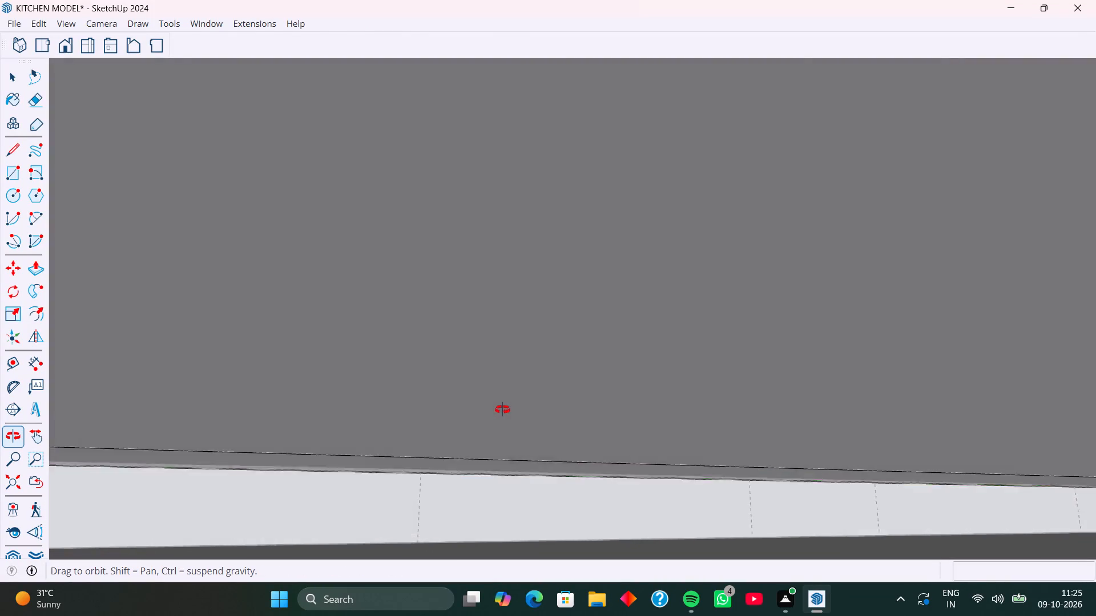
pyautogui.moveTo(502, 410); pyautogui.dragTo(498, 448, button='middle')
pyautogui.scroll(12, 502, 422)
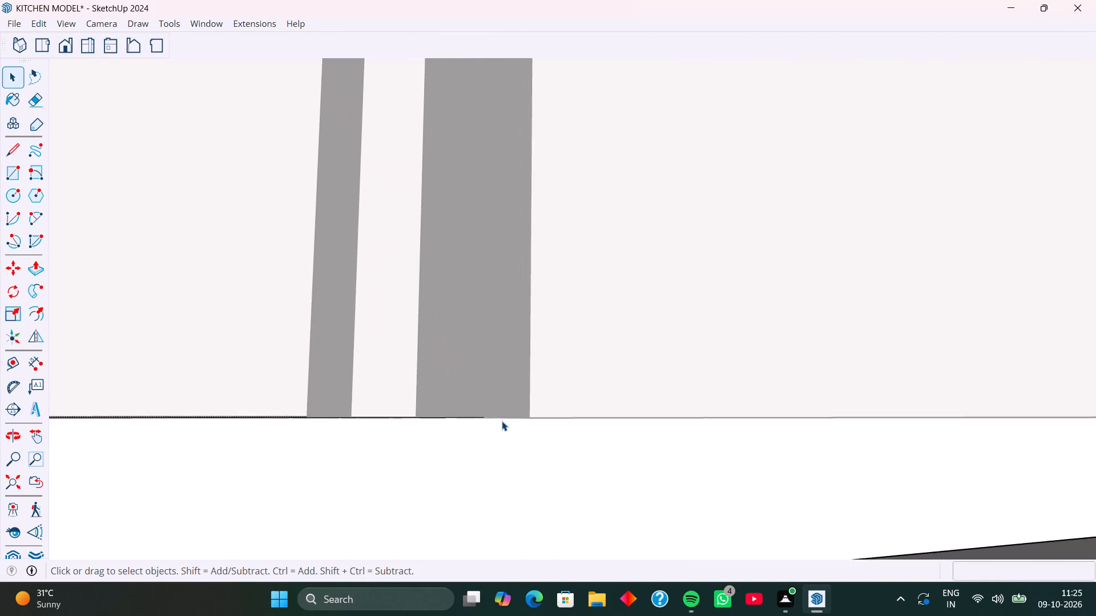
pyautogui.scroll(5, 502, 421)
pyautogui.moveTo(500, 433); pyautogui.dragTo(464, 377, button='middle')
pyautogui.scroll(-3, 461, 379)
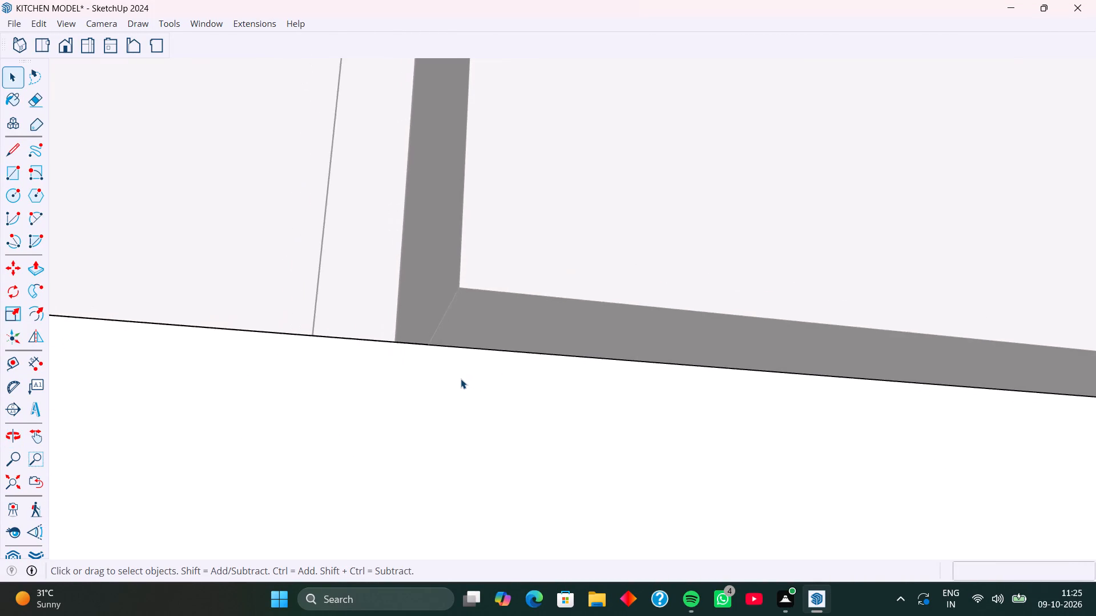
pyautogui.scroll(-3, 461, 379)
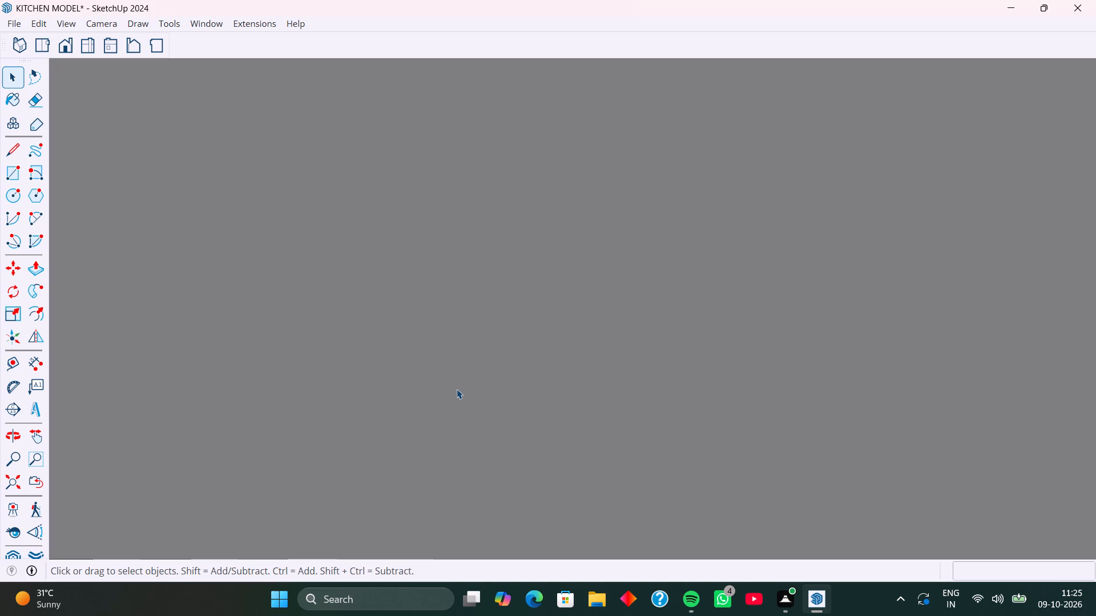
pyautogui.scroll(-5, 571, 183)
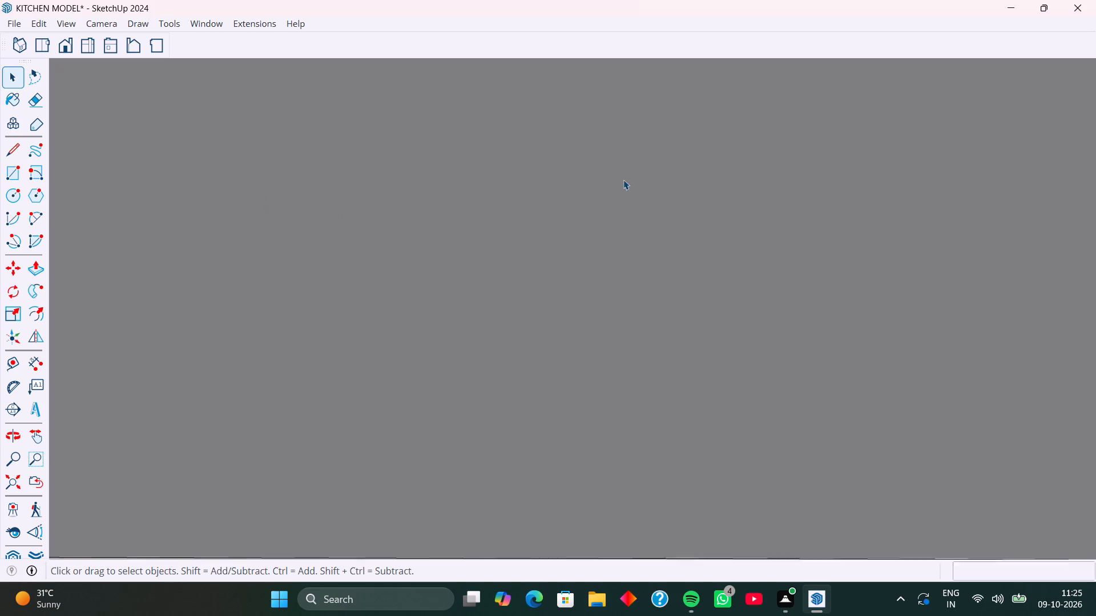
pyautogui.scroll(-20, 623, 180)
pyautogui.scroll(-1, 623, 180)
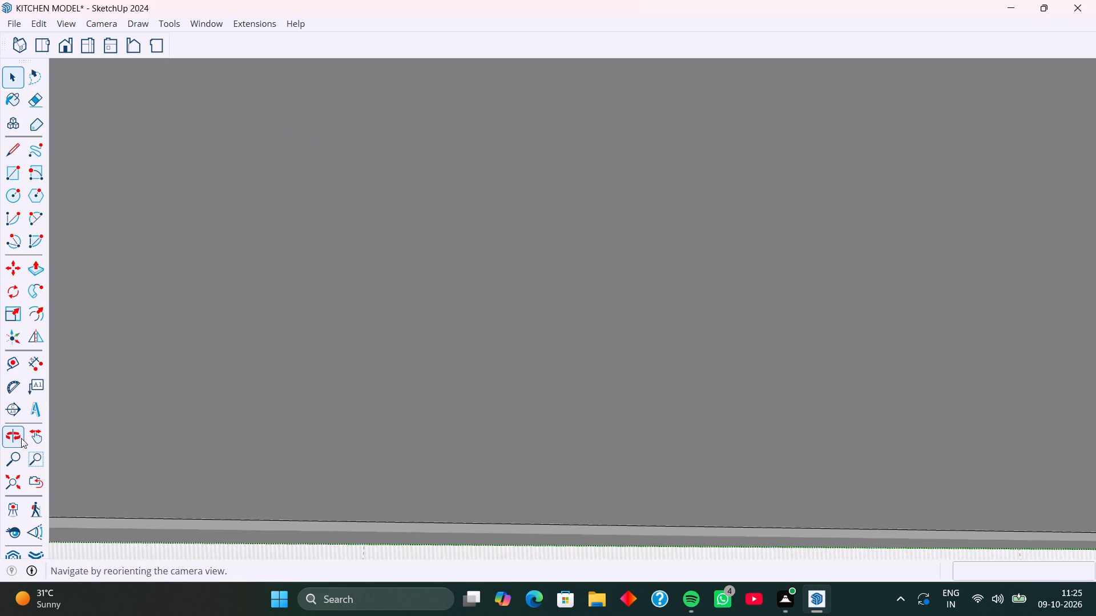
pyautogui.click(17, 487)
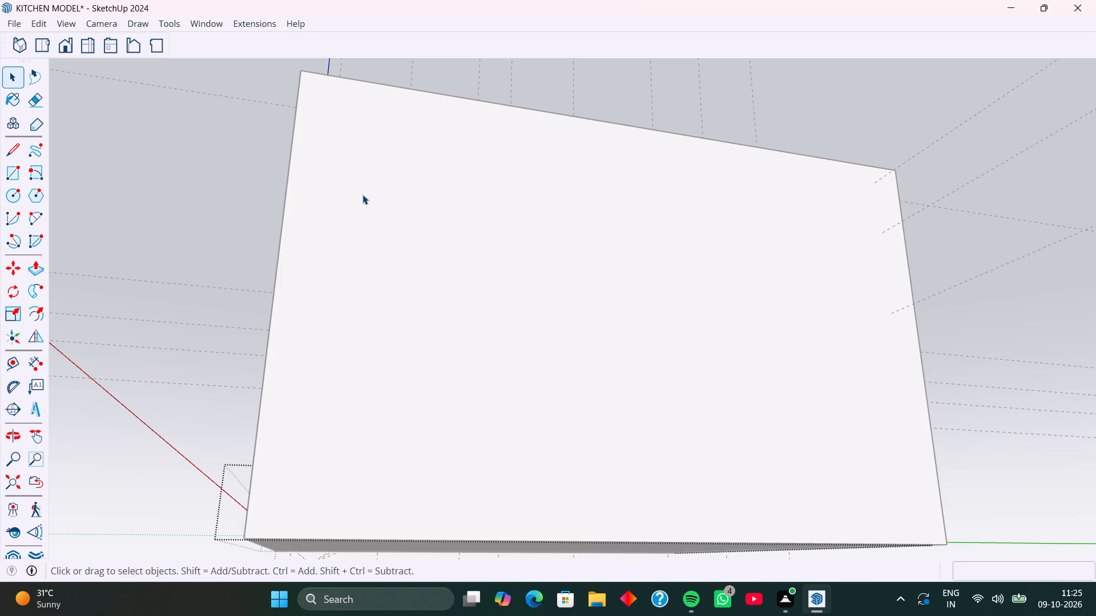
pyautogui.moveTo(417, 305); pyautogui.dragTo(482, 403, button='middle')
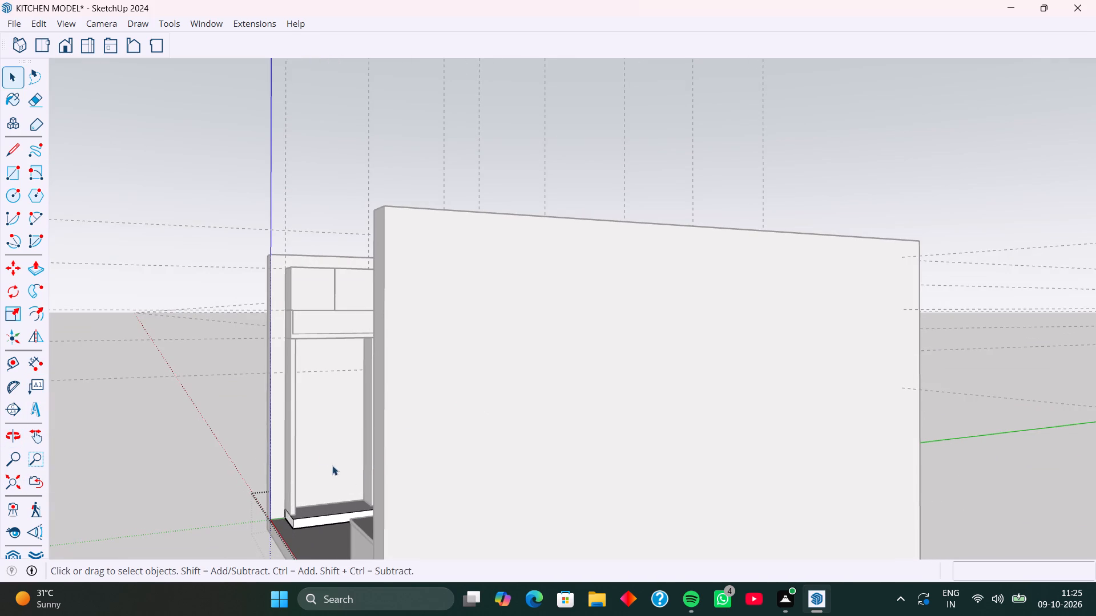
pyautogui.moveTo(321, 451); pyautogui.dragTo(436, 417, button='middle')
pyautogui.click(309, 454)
# Inside the plinth group, split its long front face with a 4" vertical line where the base cabinet's end side meets it.
pyautogui.moveTo(429, 481); pyautogui.dragTo(552, 499, button='middle')
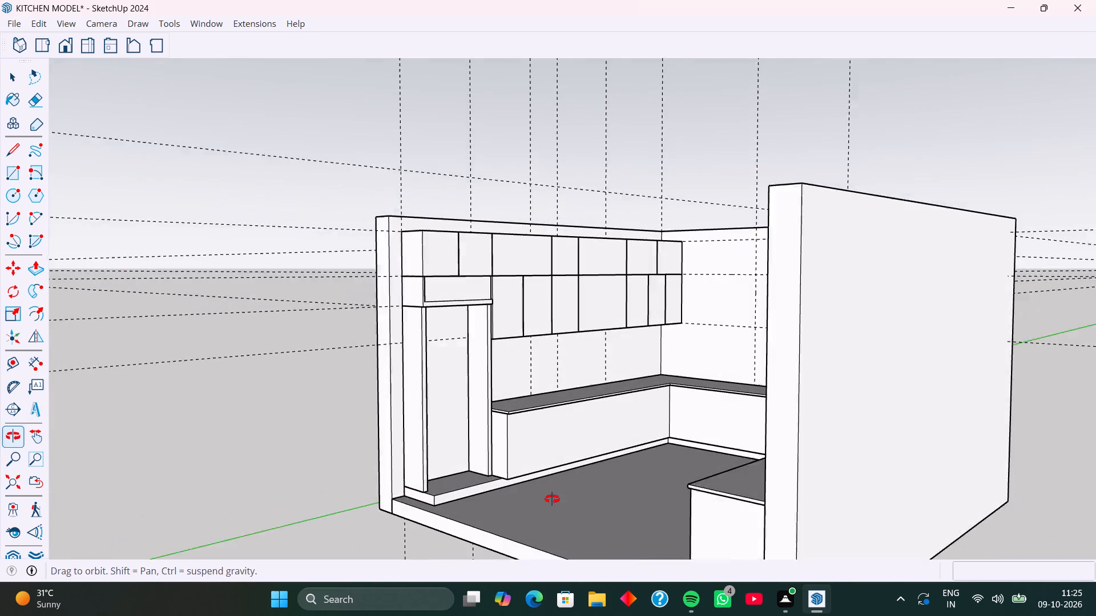
pyautogui.moveTo(552, 499); pyautogui.dragTo(563, 497, button='middle')
pyautogui.moveTo(415, 467); pyautogui.dragTo(499, 494, button='middle')
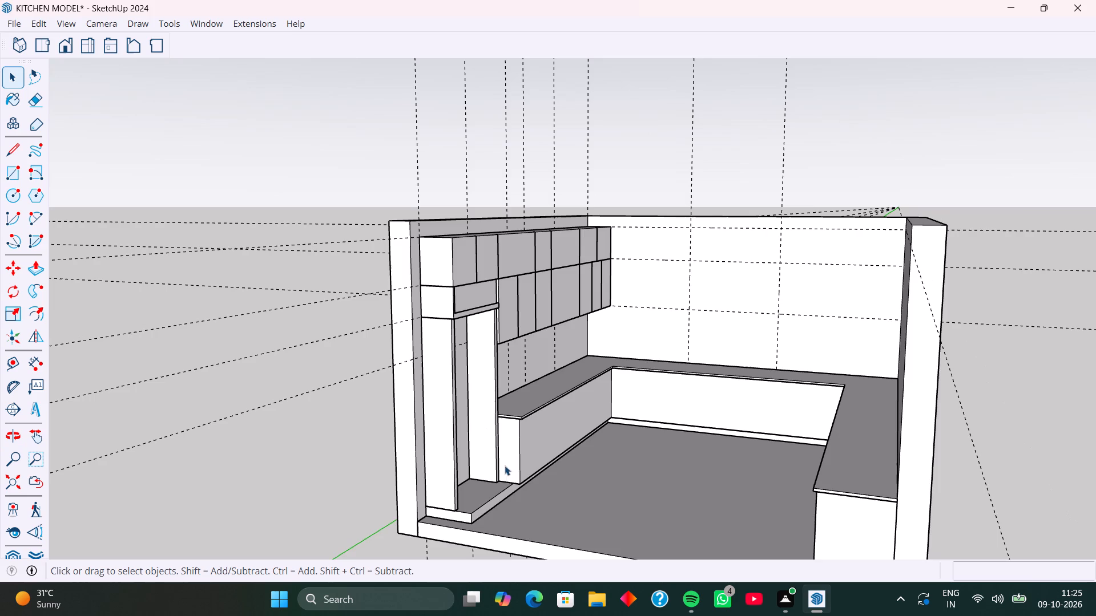
pyautogui.scroll(7, 494, 464)
pyautogui.keyDown('shift'); pyautogui.moveTo(505, 484); pyautogui.dragTo(506, 342, button='middle'); pyautogui.keyUp('shift')
pyautogui.click(465, 398)
pyautogui.moveTo(483, 383); pyautogui.dragTo(497, 389, button='middle')
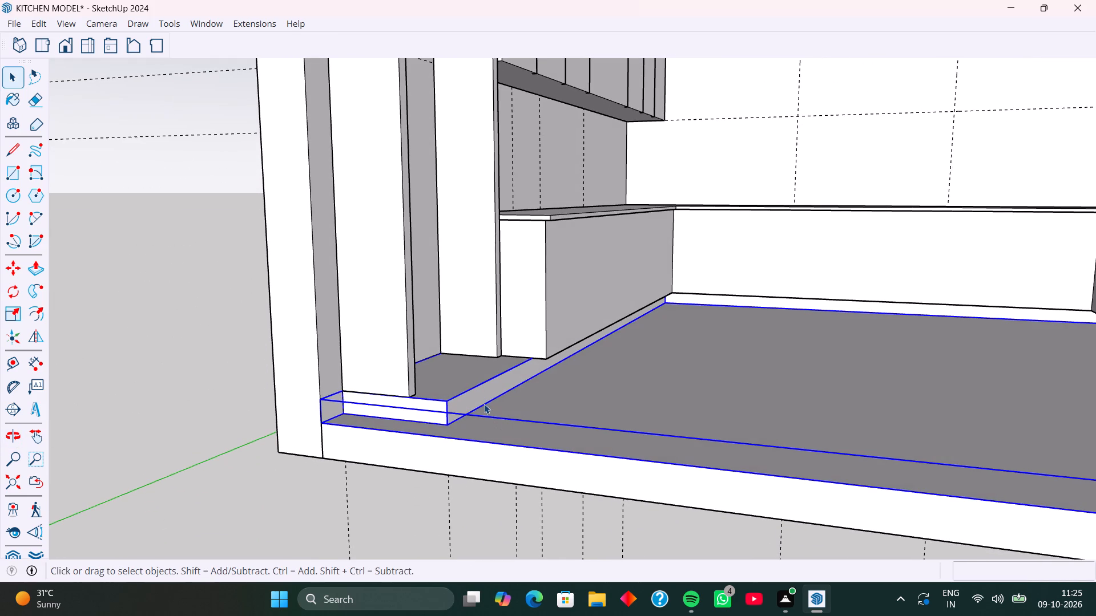
pyautogui.click(482, 403)
pyautogui.click(481, 400)
pyautogui.click(492, 382)
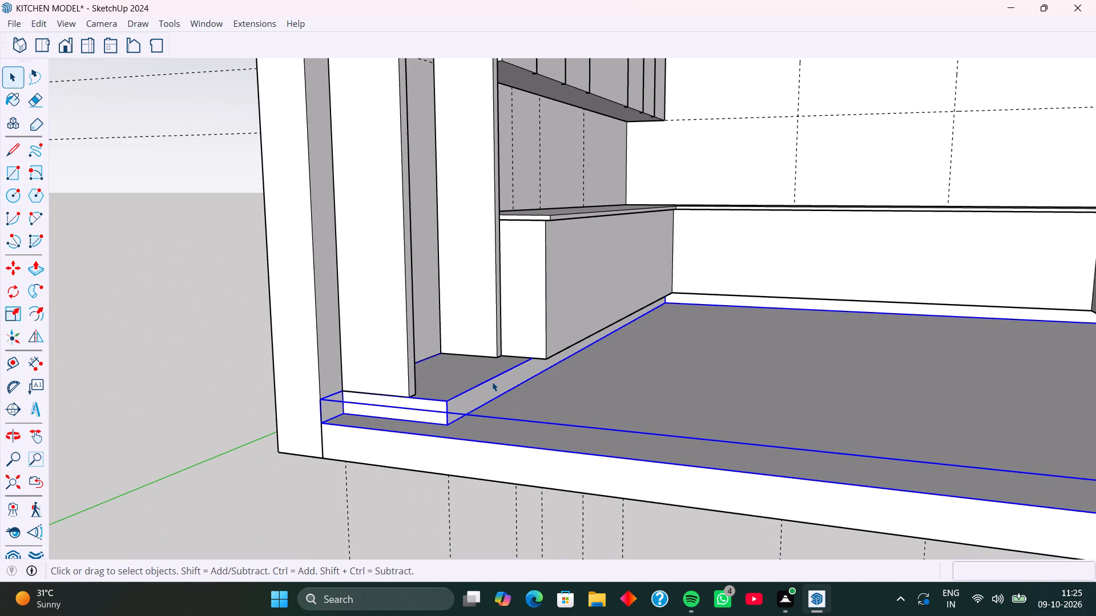
pyautogui.click(493, 383)
pyautogui.tripleClick(493, 383)
pyautogui.click(493, 383)
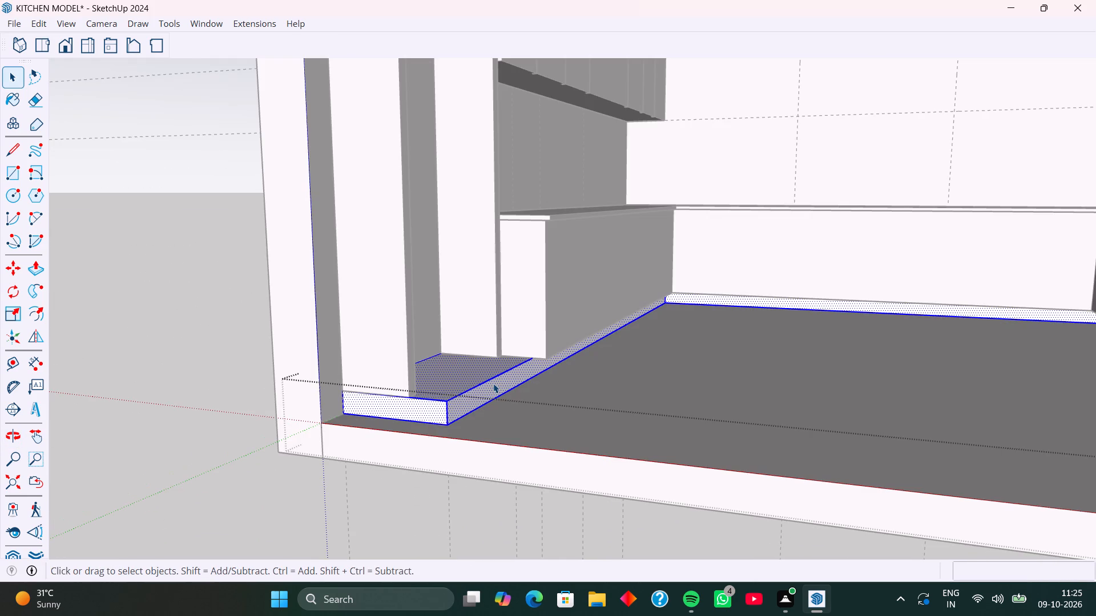
pyautogui.click(486, 390)
pyautogui.scroll(7, 538, 360)
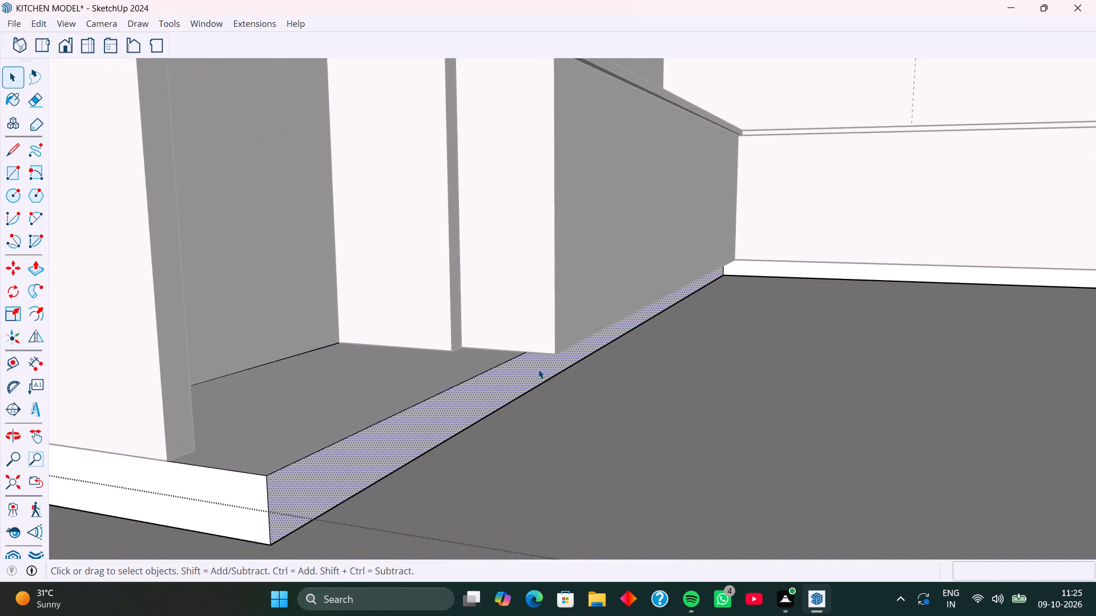
pyautogui.moveTo(537, 370); pyautogui.dragTo(504, 327, button='middle')
pyautogui.scroll(1, 536, 370)
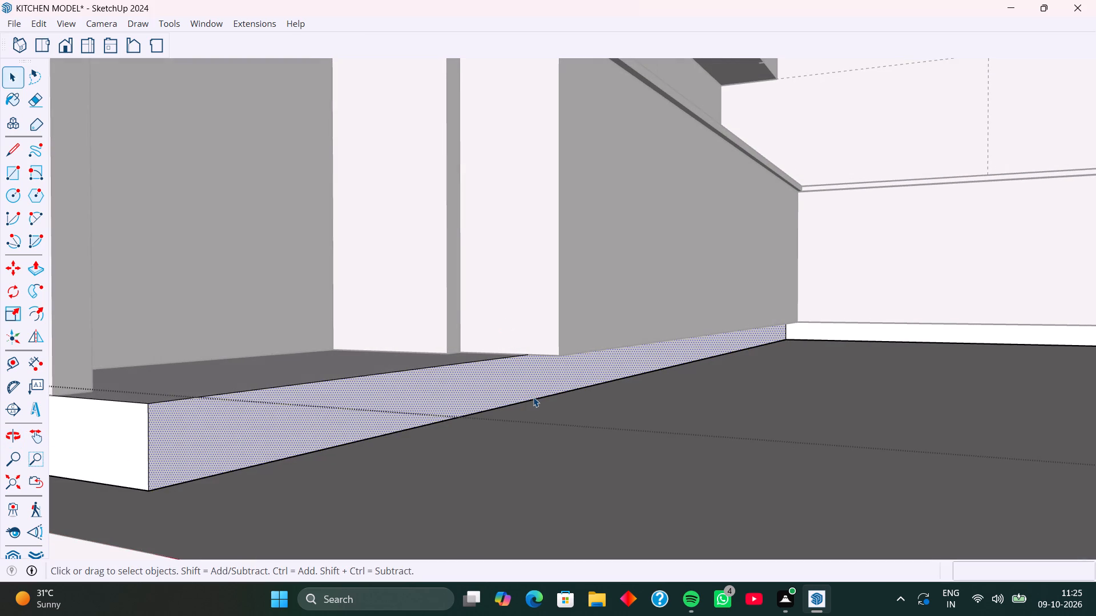
pyautogui.press('l')
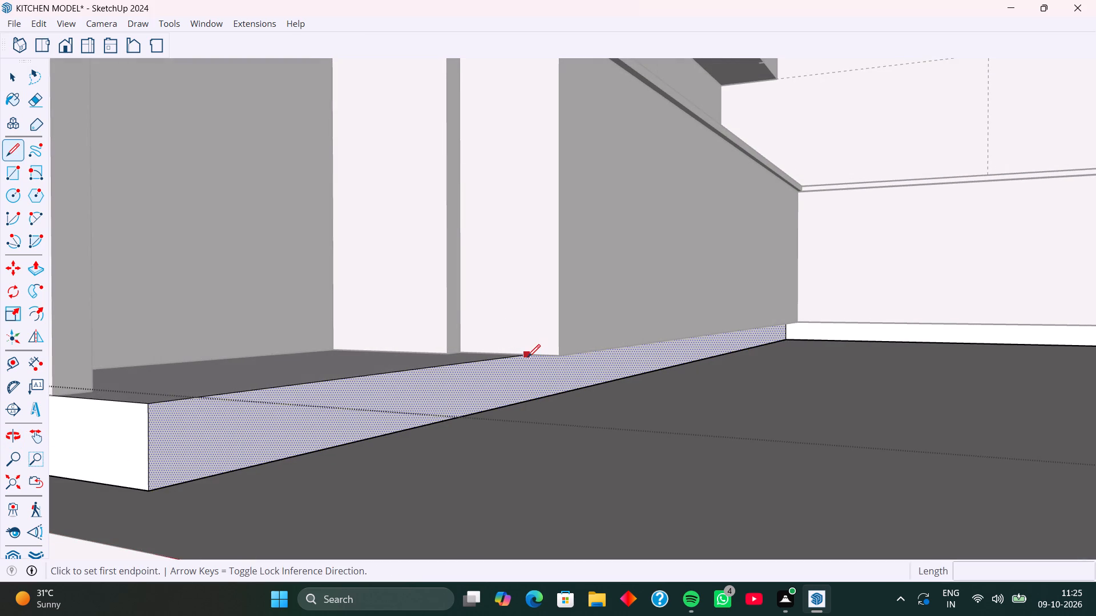
pyautogui.click(527, 357)
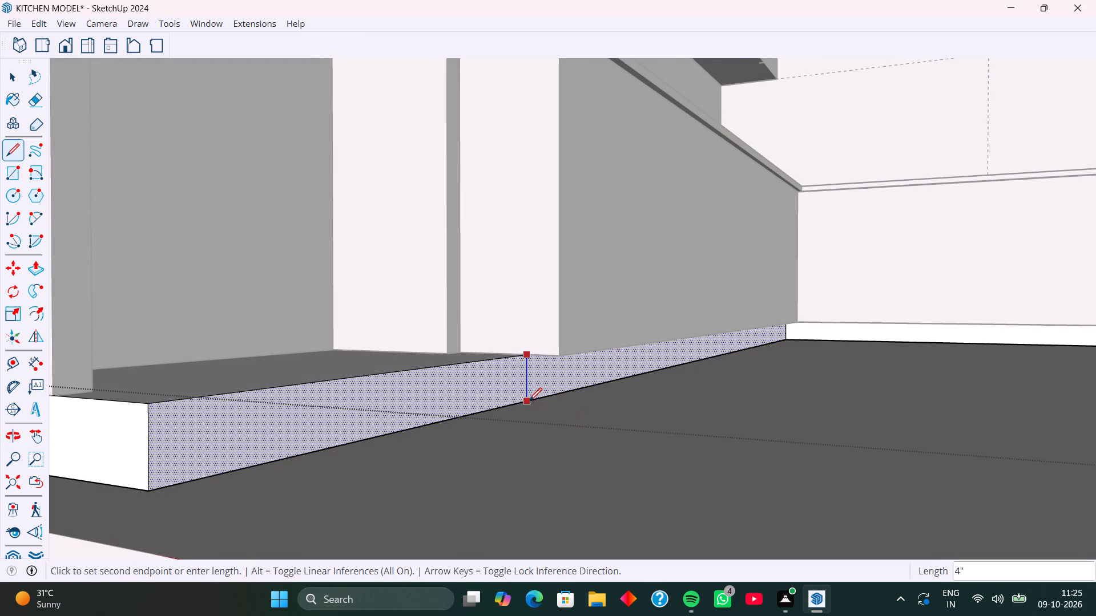
pyautogui.click(529, 400)
# Push the plinth face below the tall unit back 7", flush with the unit's front, and close the plinth group.
pyautogui.press('p')
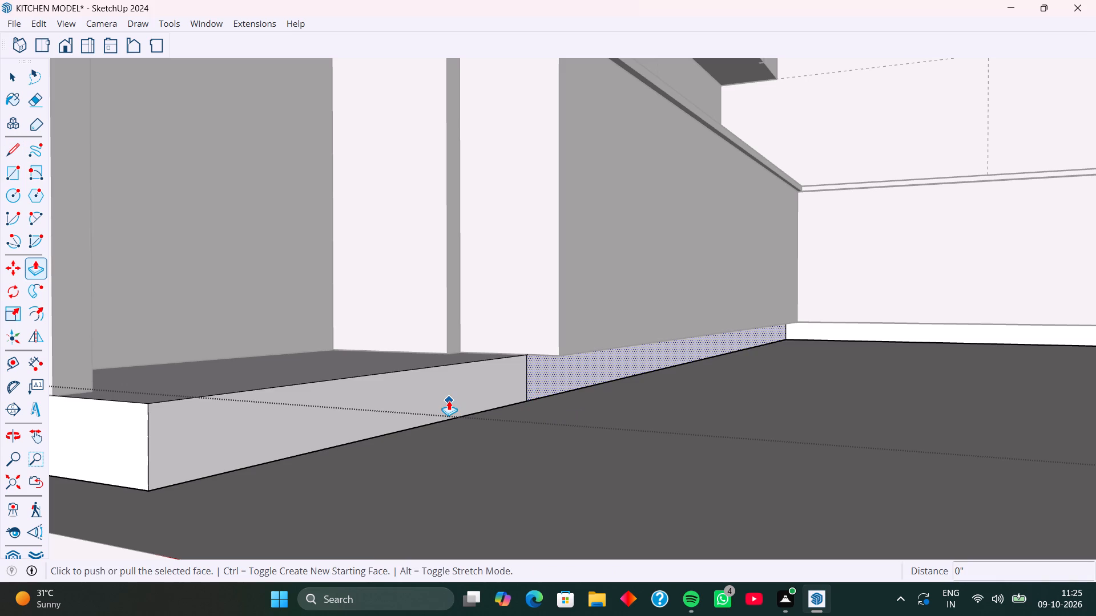
pyautogui.press('space')
pyautogui.click(455, 392)
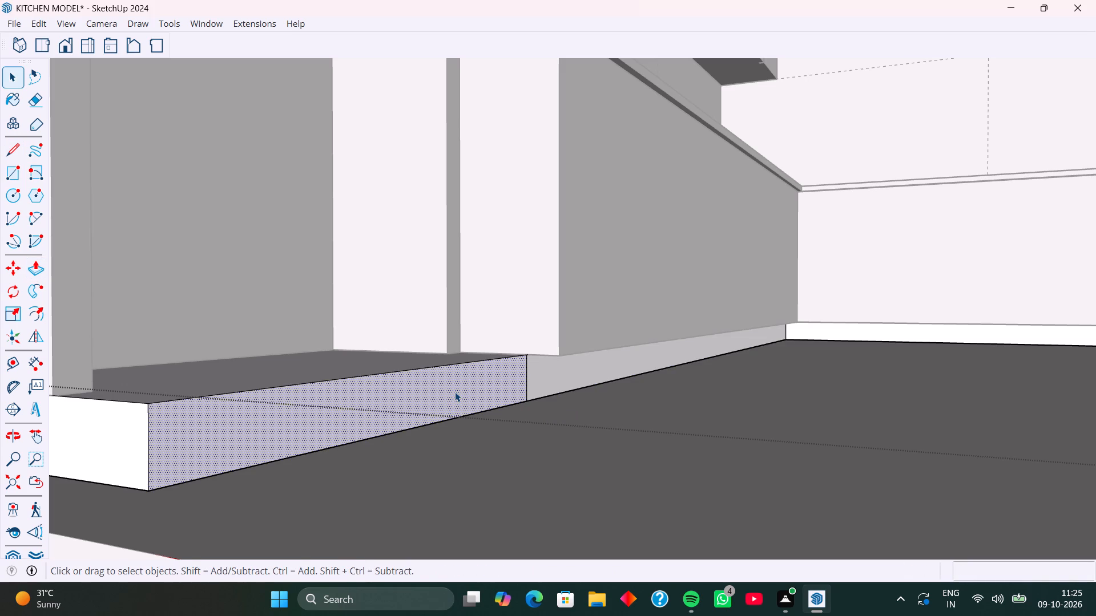
pyautogui.press('p')
pyautogui.click(455, 392)
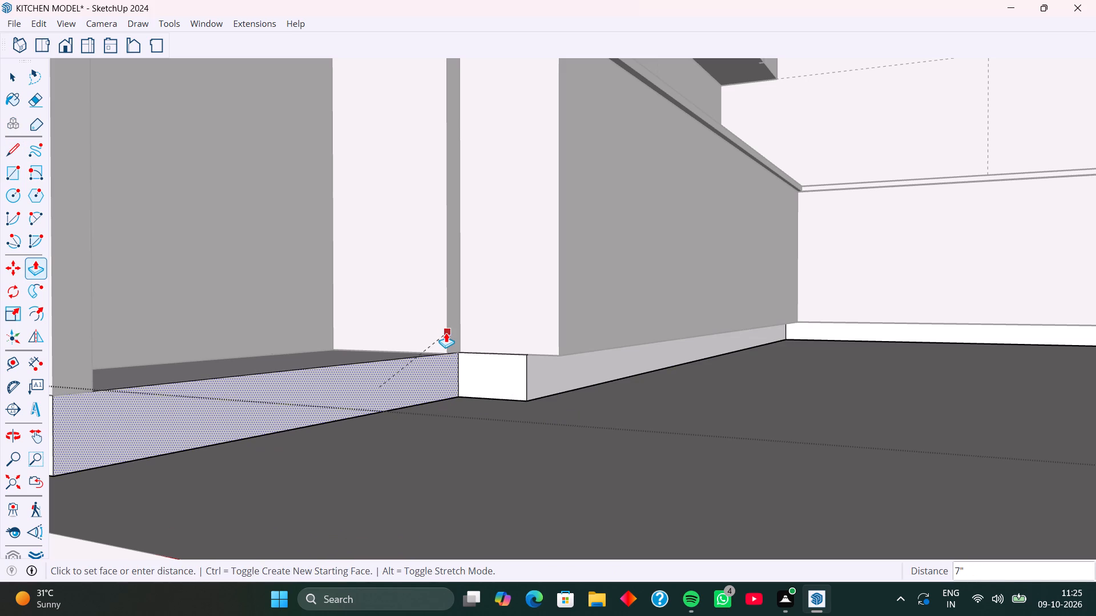
pyautogui.click(447, 332)
pyautogui.scroll(-5, 529, 343)
pyautogui.moveTo(472, 376); pyautogui.dragTo(494, 389, button='middle')
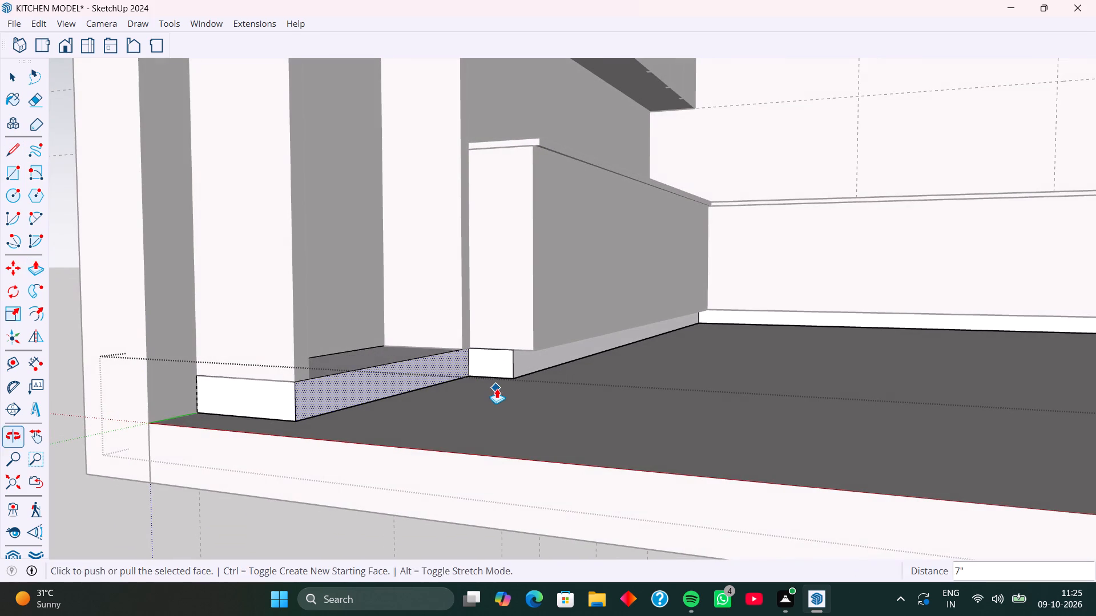
pyautogui.press('space')
pyautogui.click(243, 527)
pyautogui.moveTo(490, 378); pyautogui.dragTo(478, 381, button='middle')
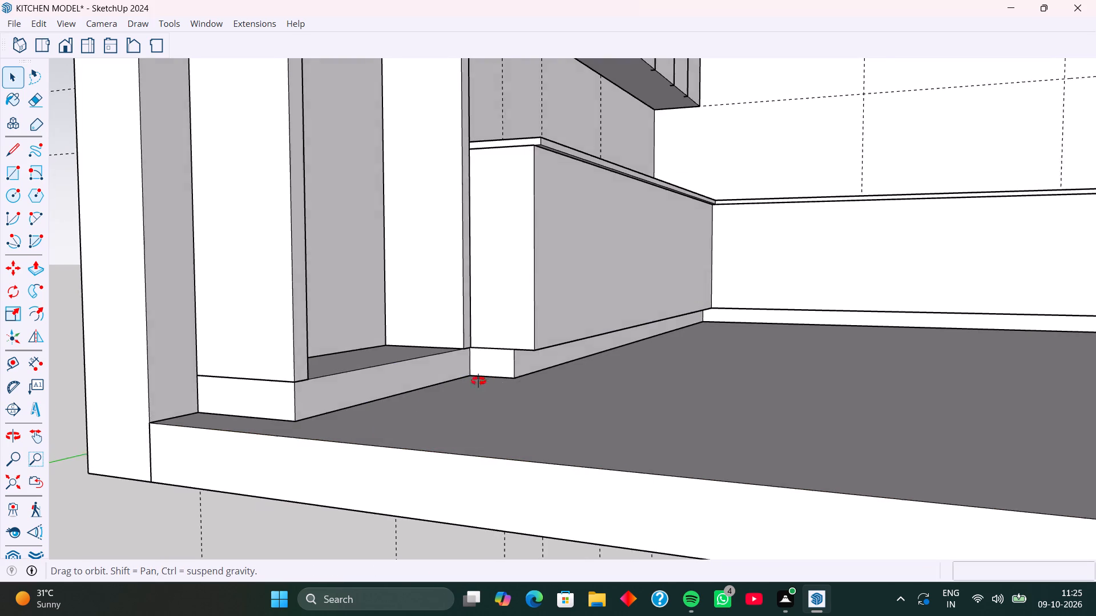
pyautogui.moveTo(478, 381); pyautogui.dragTo(406, 434, button='middle')
pyautogui.scroll(-10, 393, 399)
pyautogui.middleClick(432, 382)
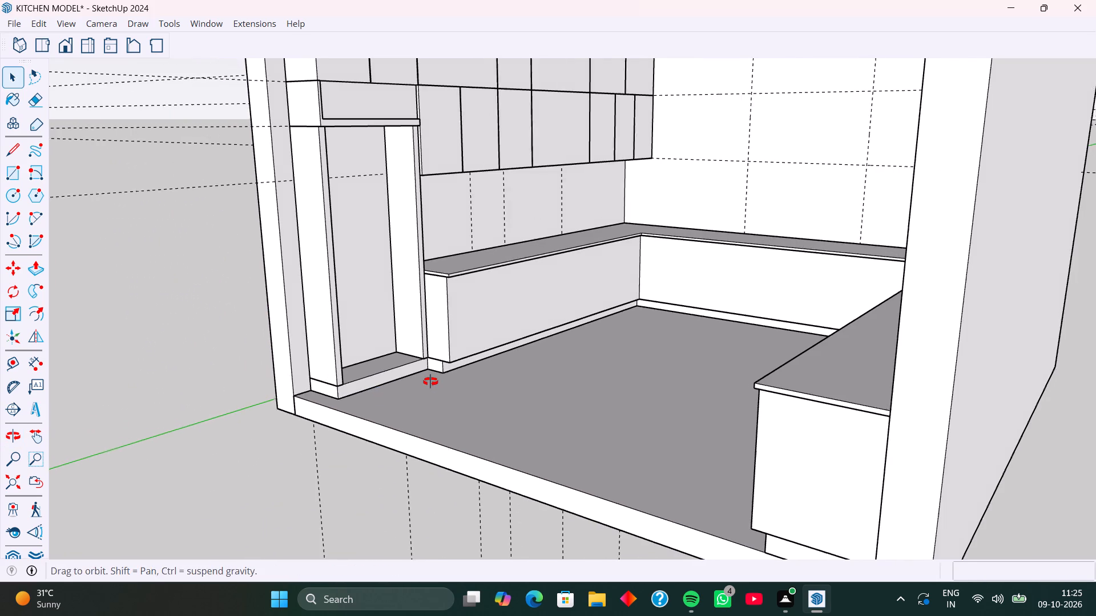
# Search the 3D Warehouse for hob models.
pyautogui.scroll(-1, 426, 382)
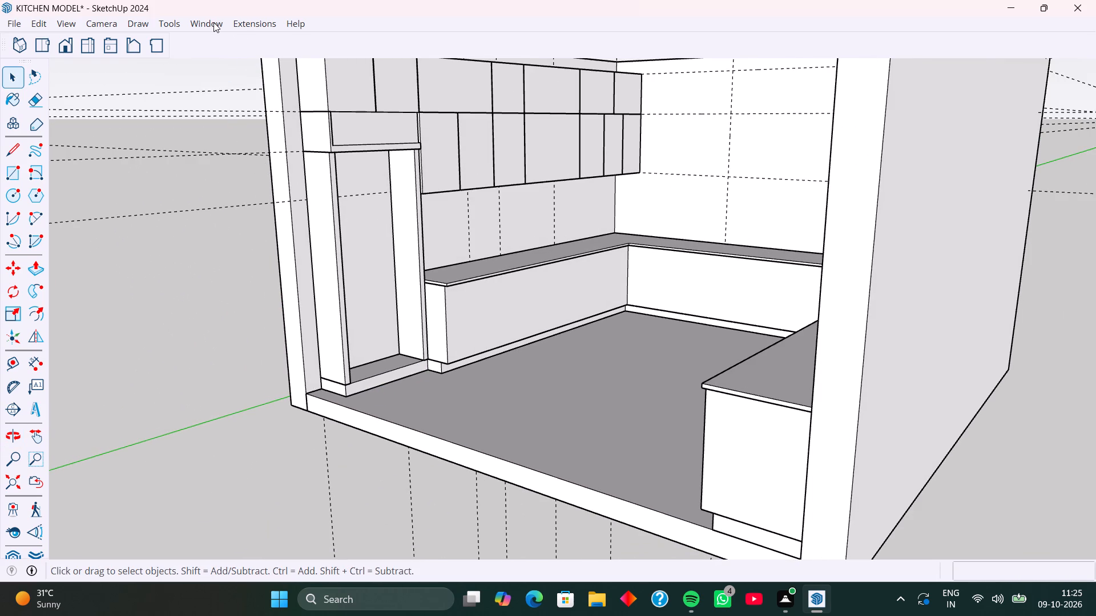
pyautogui.click(213, 22)
pyautogui.click(253, 132)
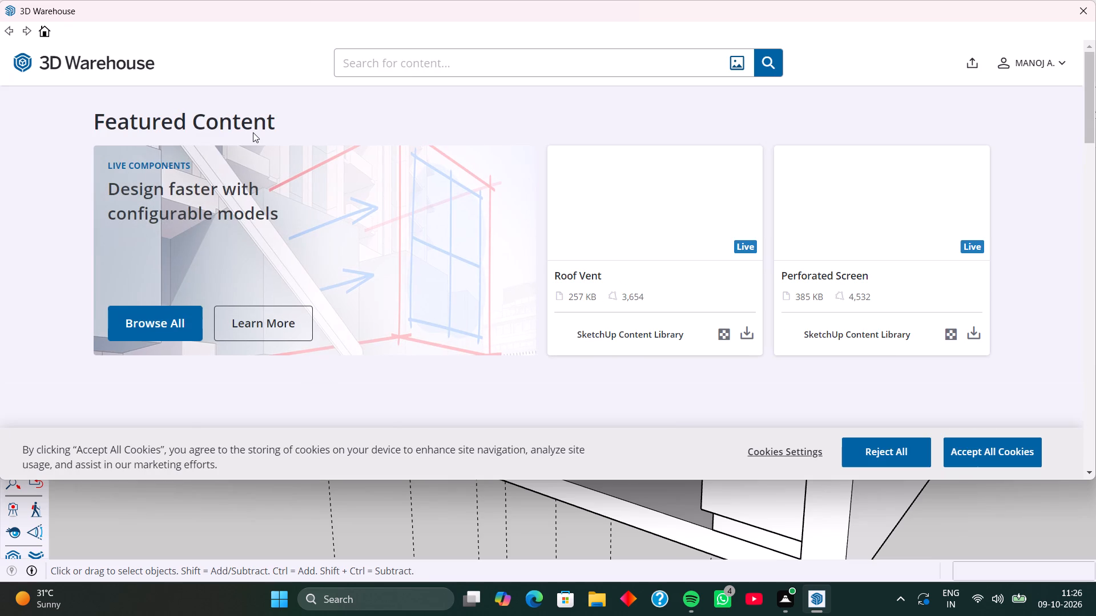
pyautogui.click(429, 60)
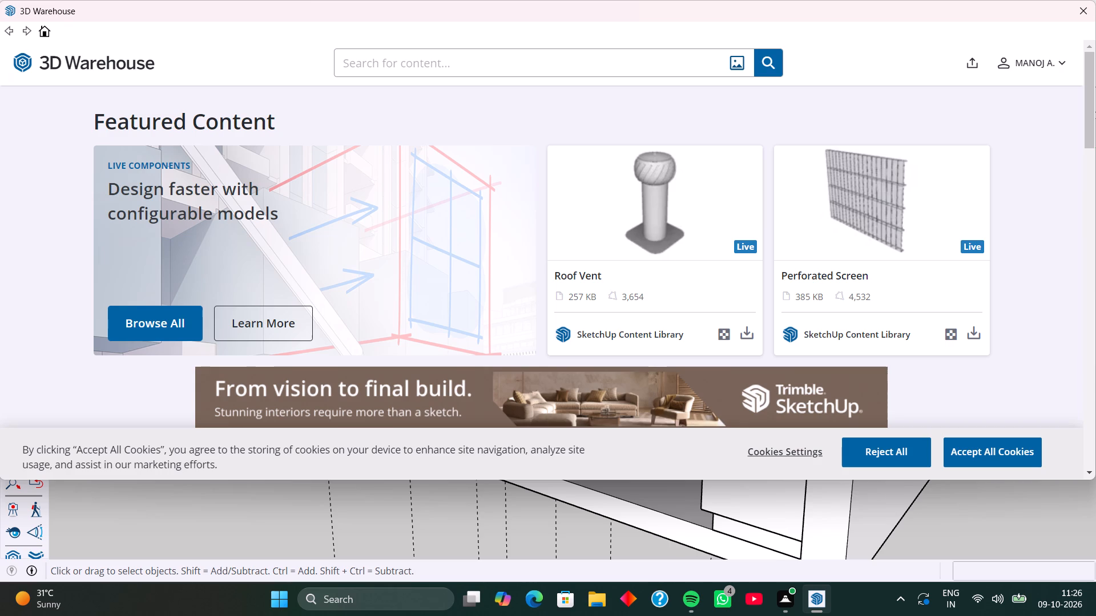
pyautogui.write('ho')
pyautogui.press('b')
pyautogui.press('Return')
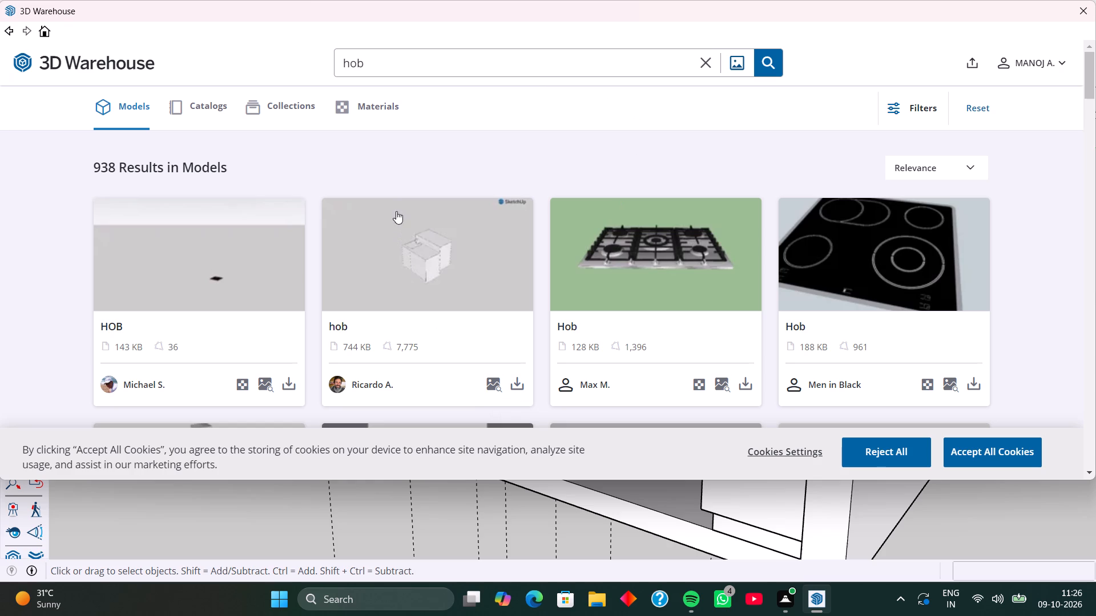
# Look through the hob search results for a suitable cooktop model.
pyautogui.scroll(-4, 409, 215)
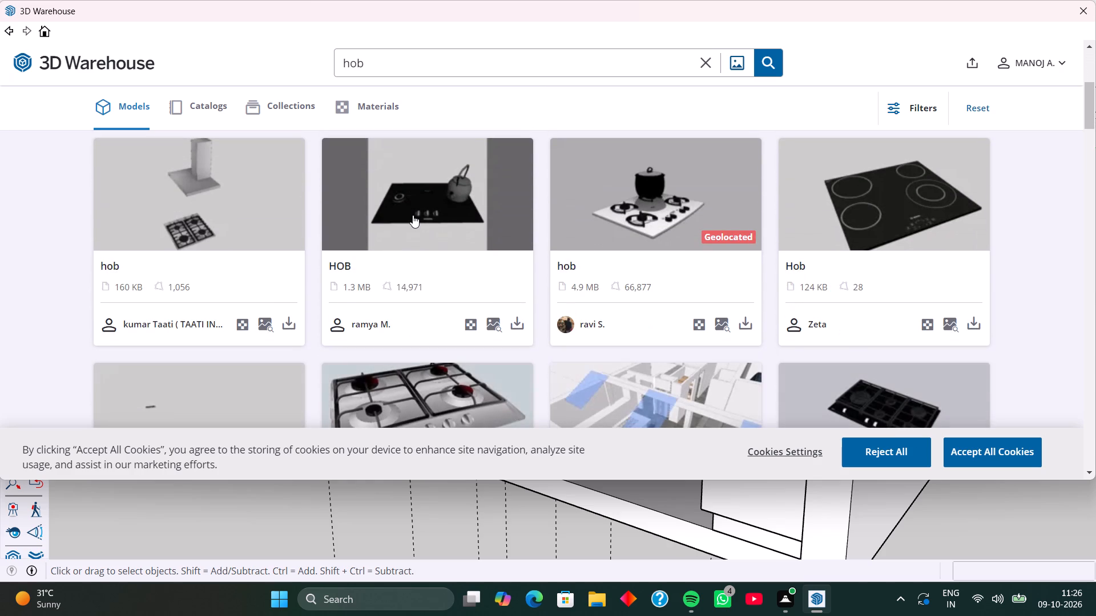
pyautogui.scroll(-6, 410, 226)
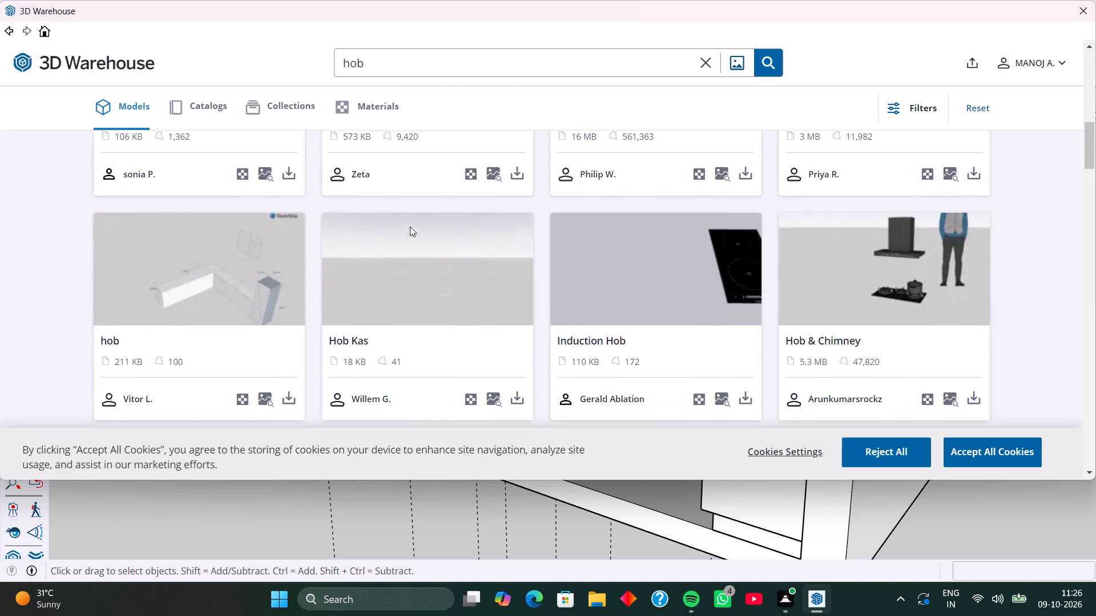
pyautogui.scroll(-7, 410, 226)
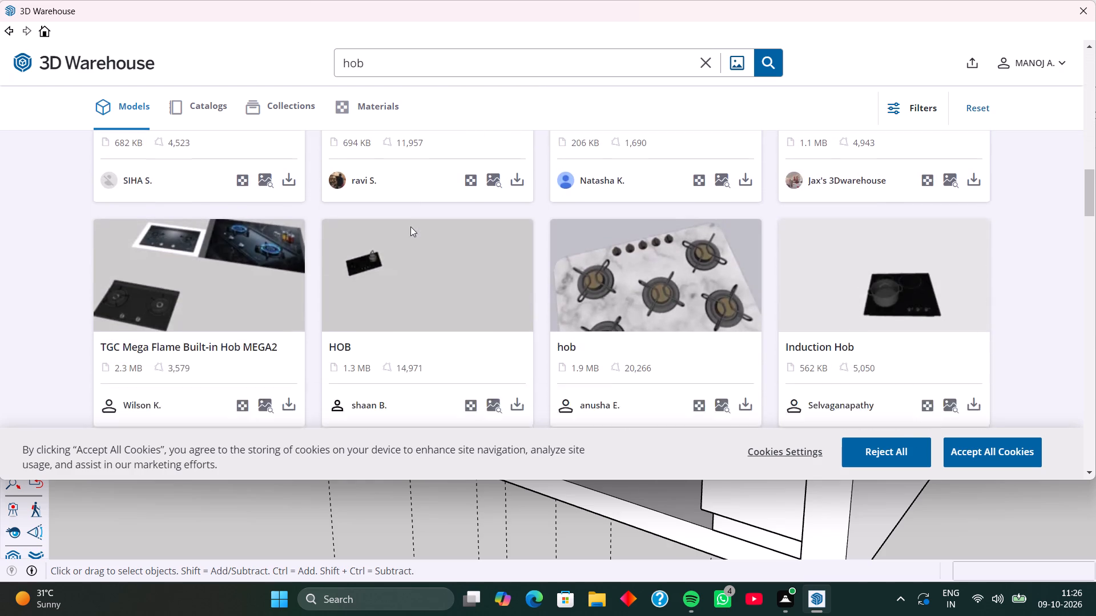
pyautogui.scroll(-5, 410, 226)
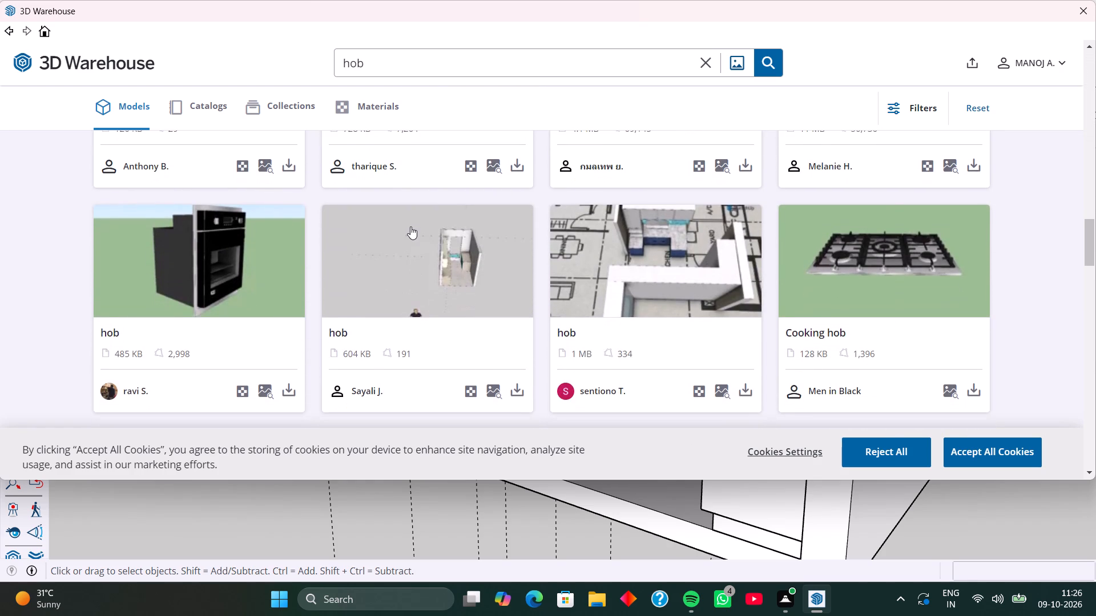
pyautogui.scroll(-3, 410, 226)
pyautogui.scroll(9, 410, 226)
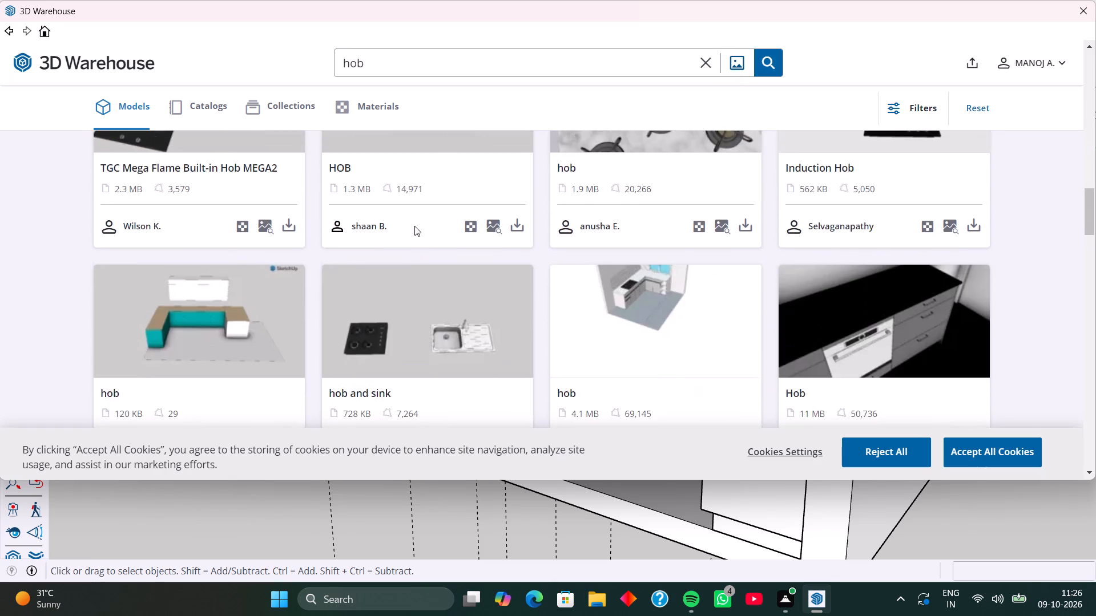
pyautogui.scroll(13, 414, 226)
pyautogui.scroll(17, 415, 225)
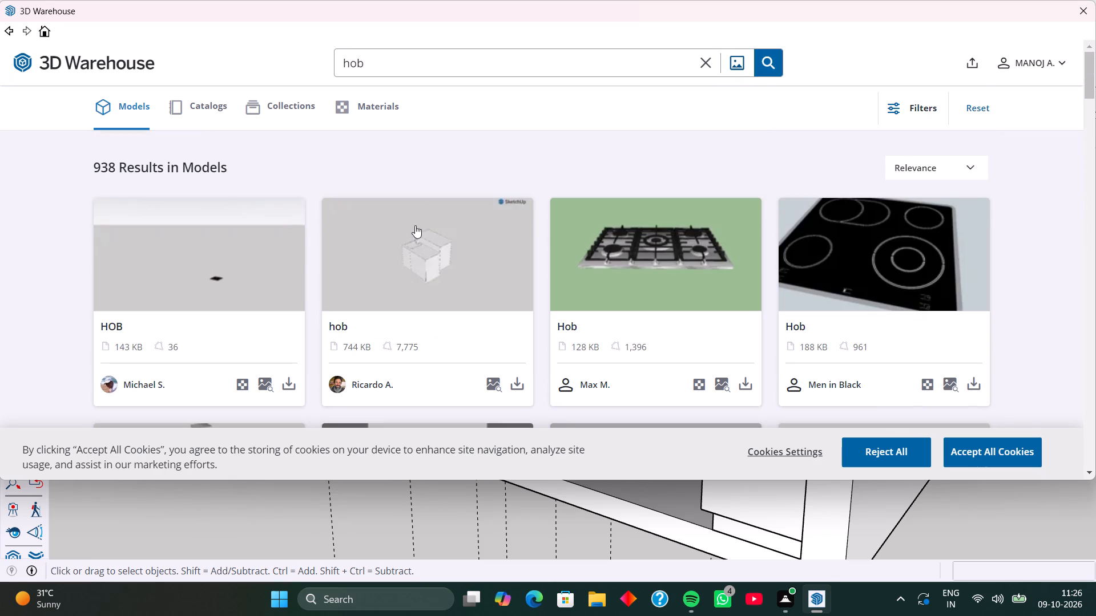
pyautogui.scroll(3, 415, 225)
# Search the 3D Warehouse for fridge models instead.
pyautogui.click(446, 60)
pyautogui.press('BackSpace')
pyautogui.press('BackSpace')
pyautogui.press('BackSpace')
pyautogui.press('BackSpace')
pyautogui.press('BackSpace')
pyautogui.press('BackSpace')
pyautogui.press('BackSpace')
pyautogui.press('BackSpace')
pyautogui.press('BackSpace')
pyautogui.press('BackSpace')
pyautogui.press('BackSpace')
pyautogui.press('BackSpace')
pyautogui.press('BackSpace')
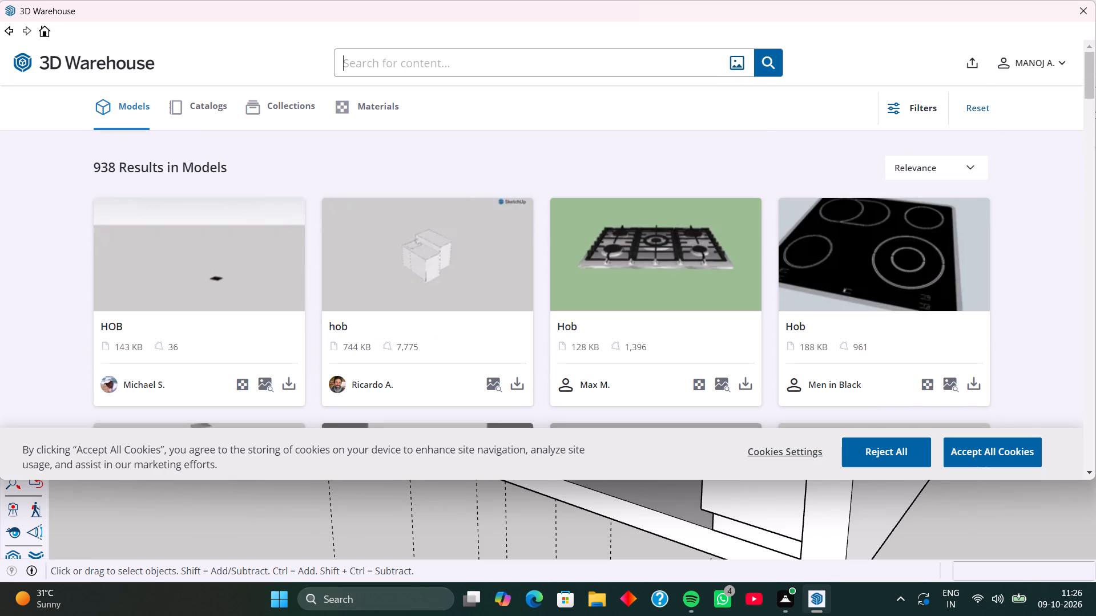
pyautogui.write('fri')
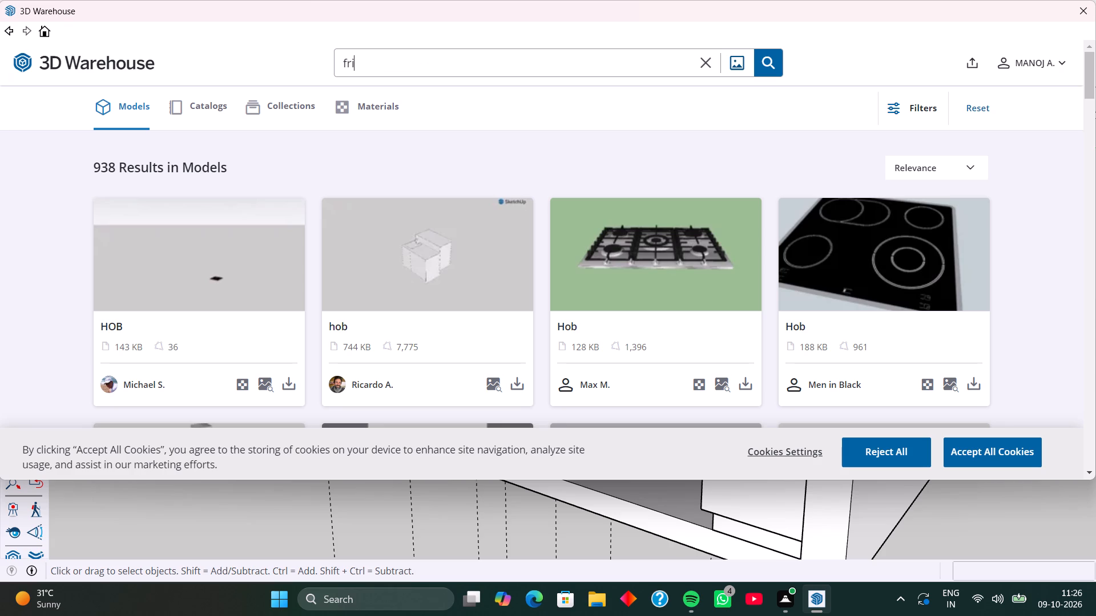
pyautogui.write('dgee')
pyautogui.press('BackSpace')
pyautogui.press('BackSpace')
pyautogui.press('BackSpace')
pyautogui.press('BackSpace')
pyautogui.press('BackSpace')
pyautogui.press('BackSpace')
pyautogui.press('BackSpace')
pyautogui.press('BackSpace')
pyautogui.press('BackSpace')
pyautogui.press('BackSpace')
pyautogui.press('BackSpace')
pyautogui.press('Return')
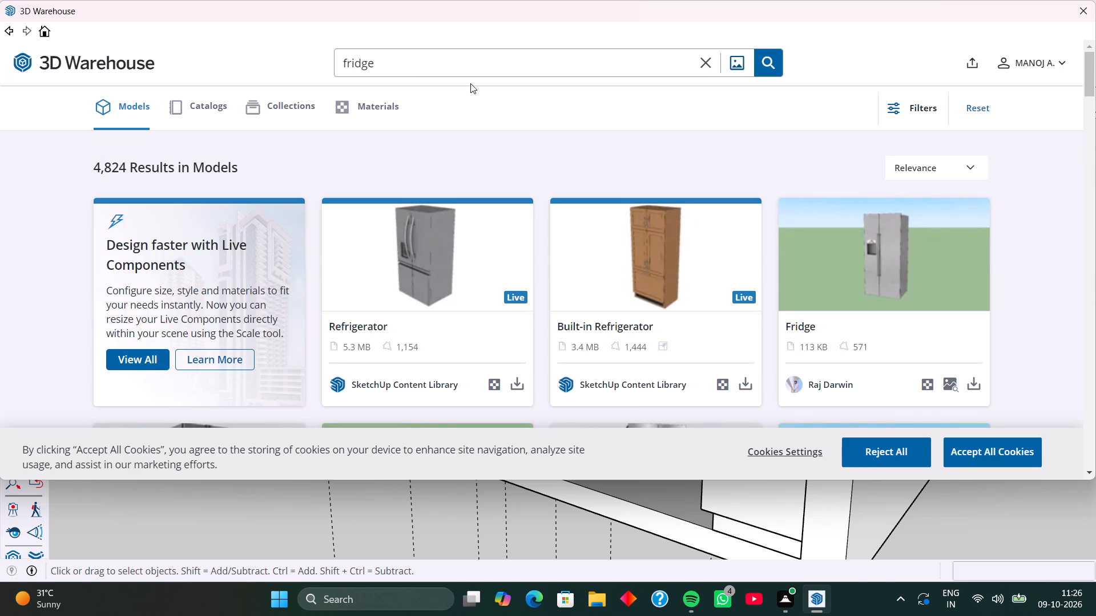
# Load the two-door Fridge by PoisonDart Productions into the model and place it outside the kitchen's open side, near the tall unit.
pyautogui.scroll(-4, 422, 260)
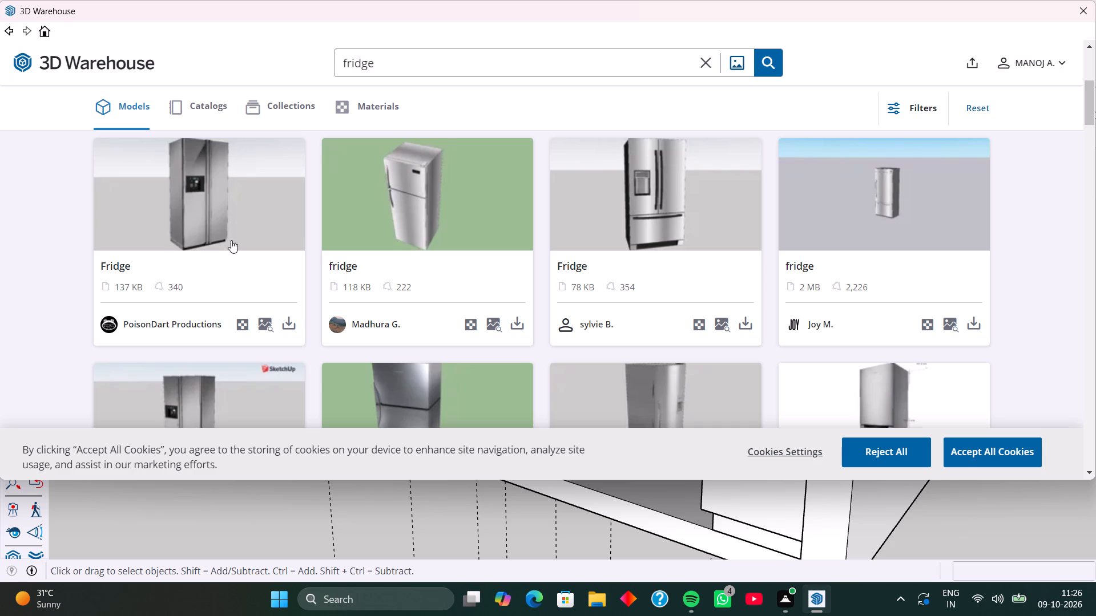
pyautogui.click(289, 324)
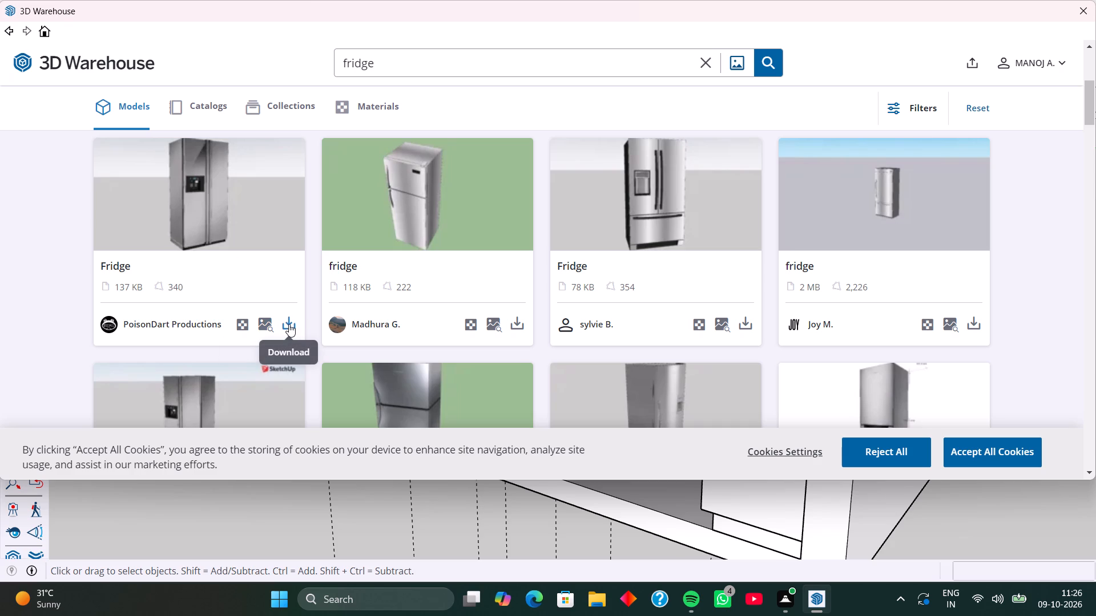
pyautogui.click(493, 259)
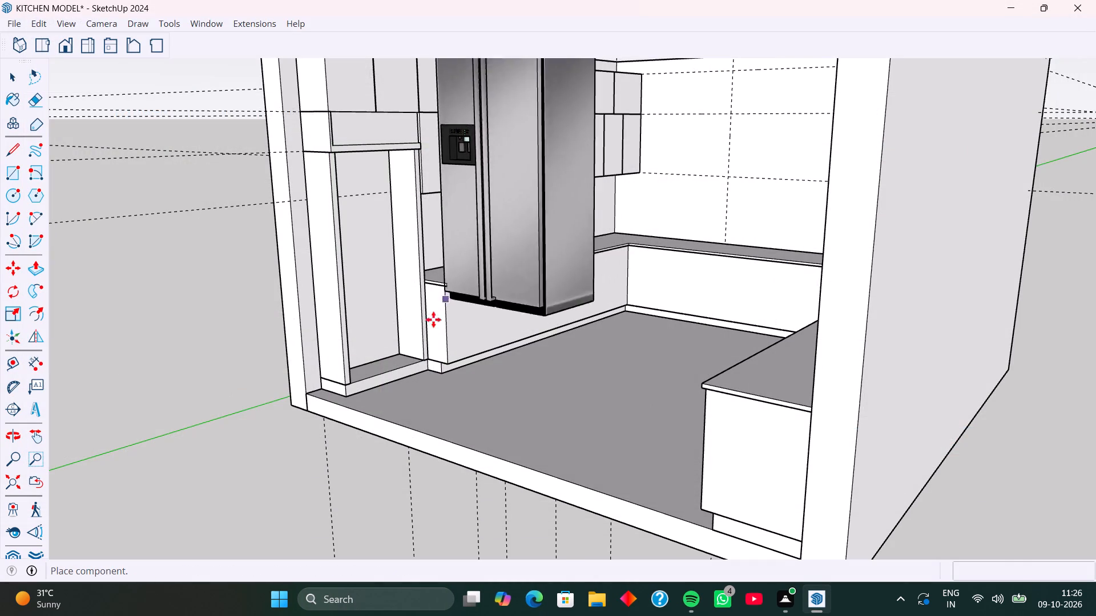
pyautogui.scroll(-6, 223, 393)
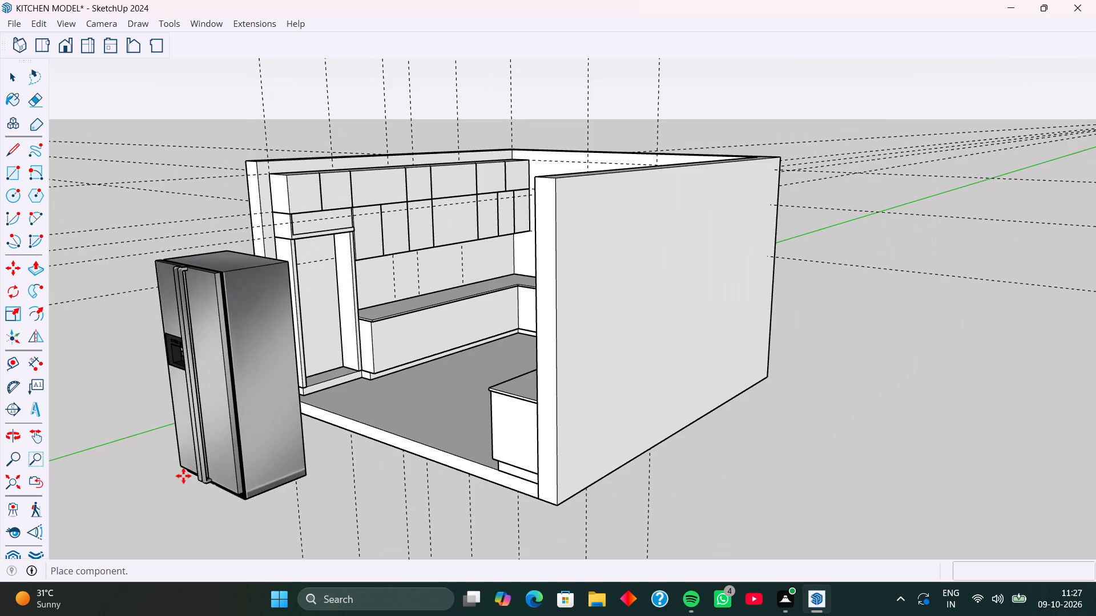
pyautogui.click(184, 476)
# Rotate the fridge 90° about the vertical axis at its bottom front corner so its doors face the same way as the tall unit.
pyautogui.moveTo(262, 429); pyautogui.dragTo(451, 368, button='middle')
pyautogui.scroll(-4, 435, 363)
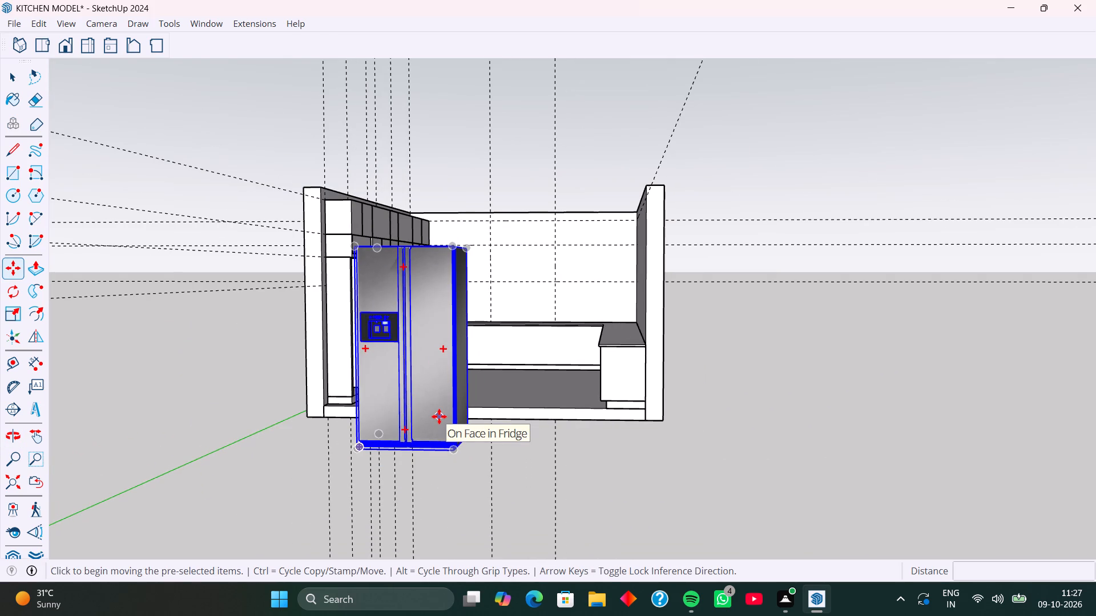
pyautogui.click(13, 294)
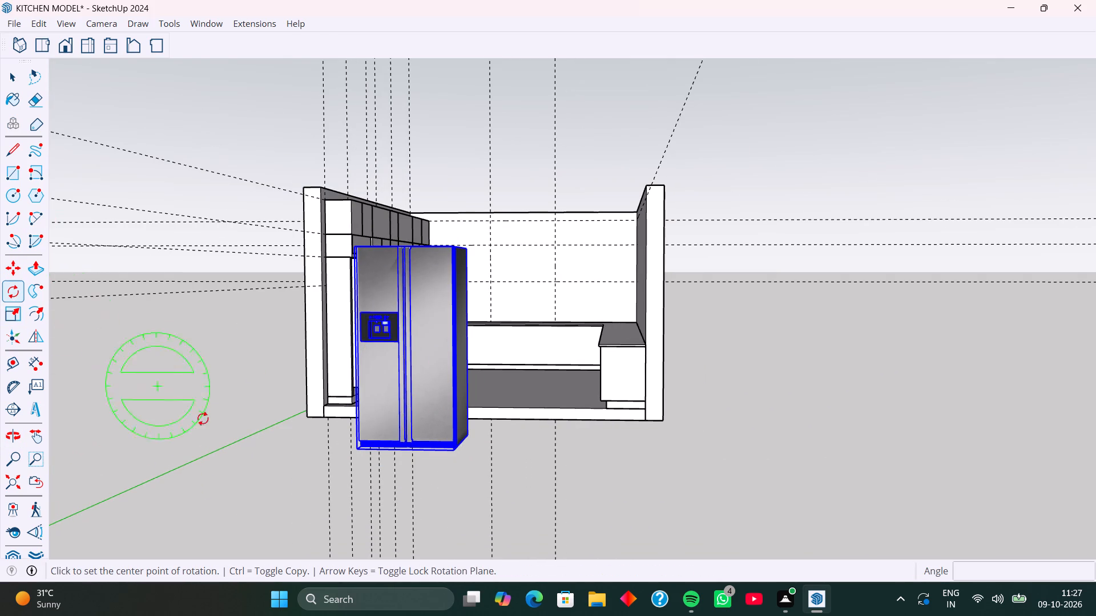
pyautogui.press('Up')
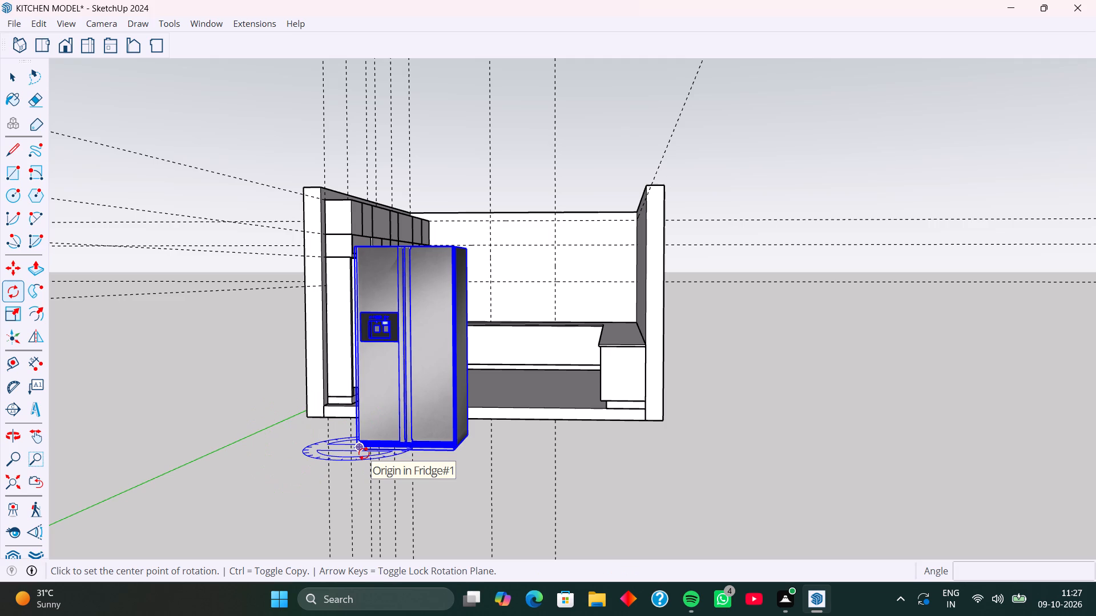
pyautogui.click(361, 452)
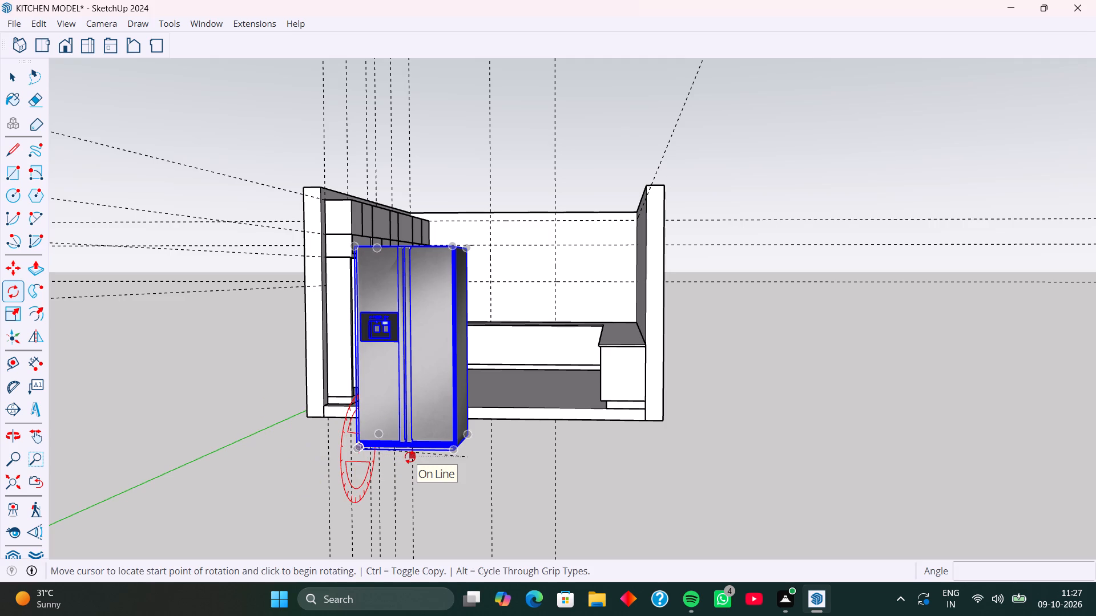
pyautogui.press('Up')
pyautogui.press('Escape')
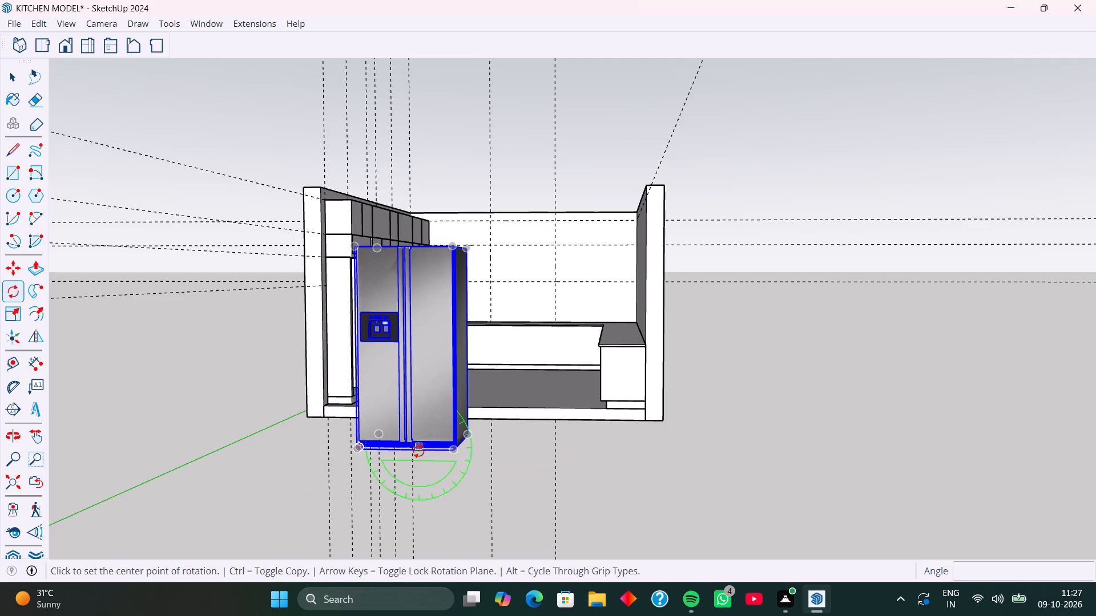
pyautogui.press('Up')
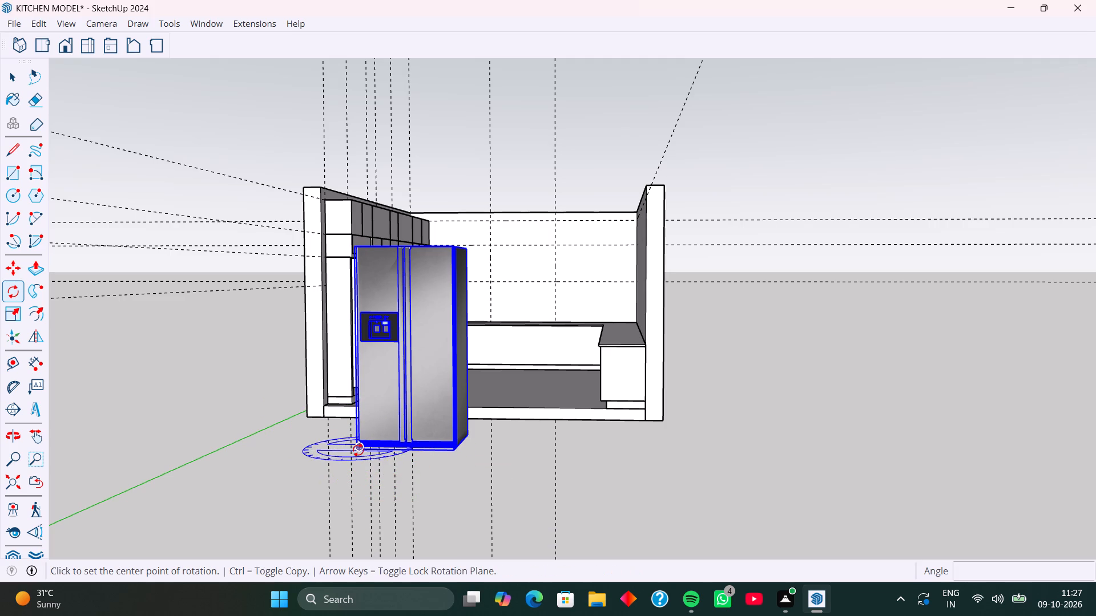
pyautogui.click(358, 450)
pyautogui.click(523, 458)
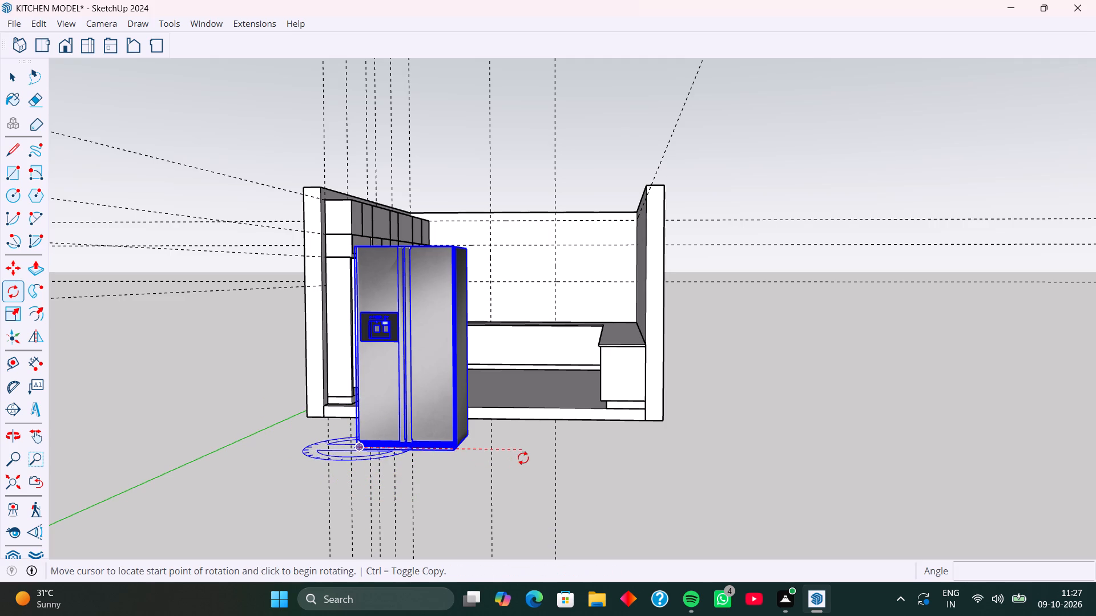
pyautogui.scroll(-1, 469, 360)
pyautogui.moveTo(469, 360); pyautogui.dragTo(427, 381, button='middle')
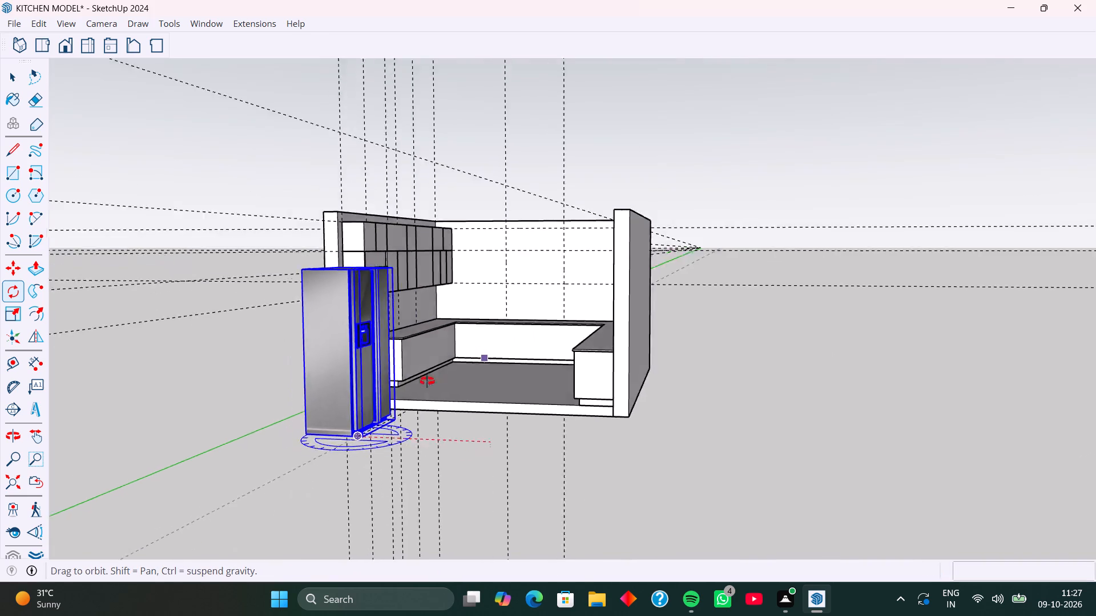
pyautogui.moveTo(427, 381); pyautogui.dragTo(337, 452, button='middle')
pyautogui.moveTo(449, 380); pyautogui.dragTo(406, 401, button='middle')
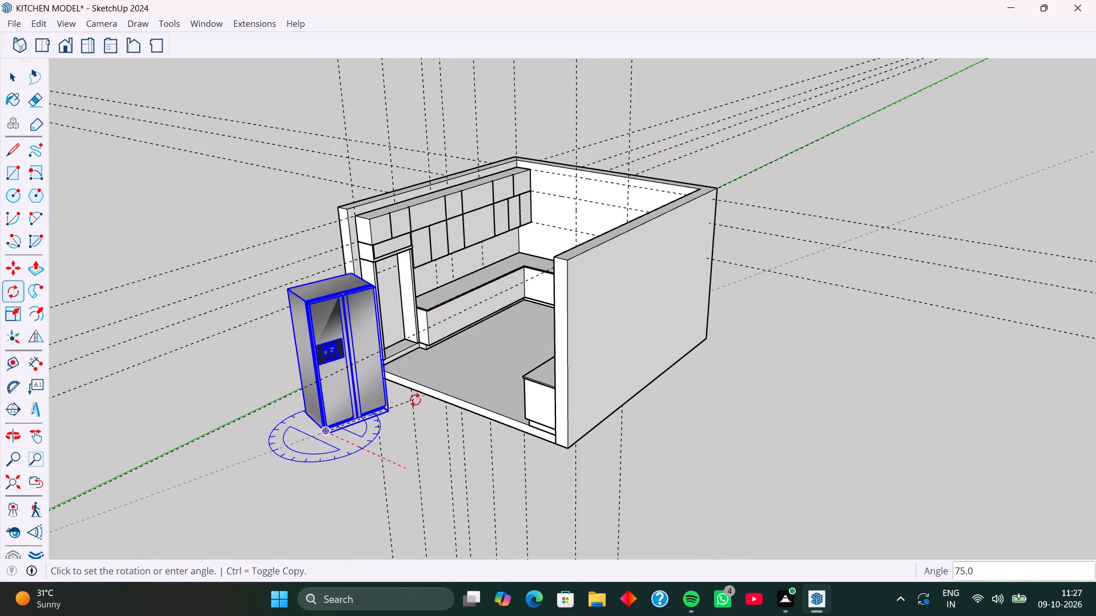
pyautogui.click(426, 371)
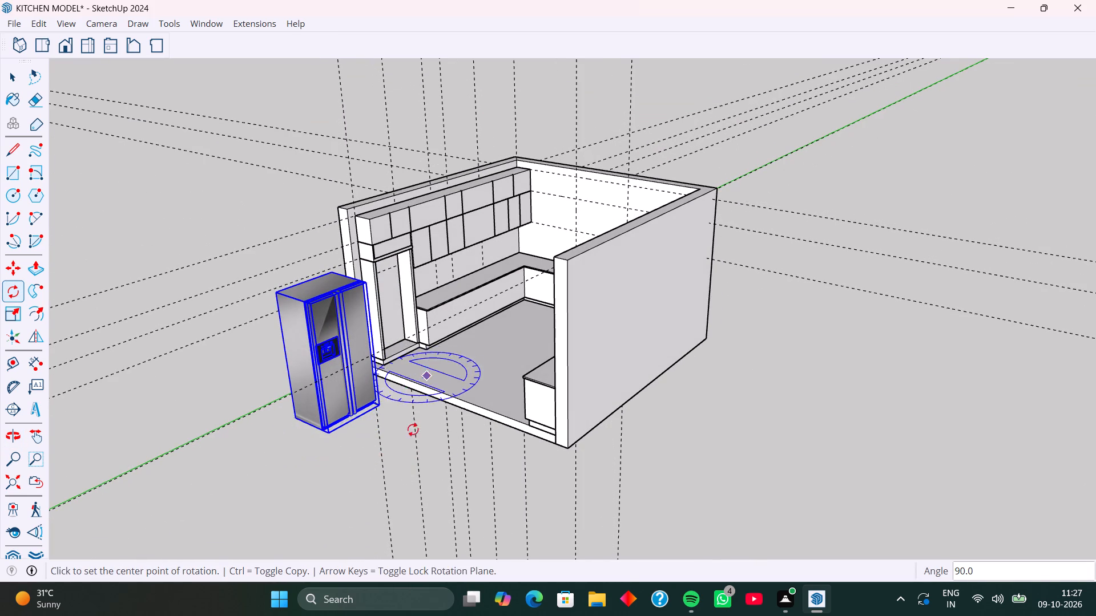
# Move the fridge by its bottom front corner into the tall unit, onto the plinth's front corner beside the base cabinets.
pyautogui.moveTo(398, 445); pyautogui.dragTo(364, 451, button='middle')
pyautogui.press('m')
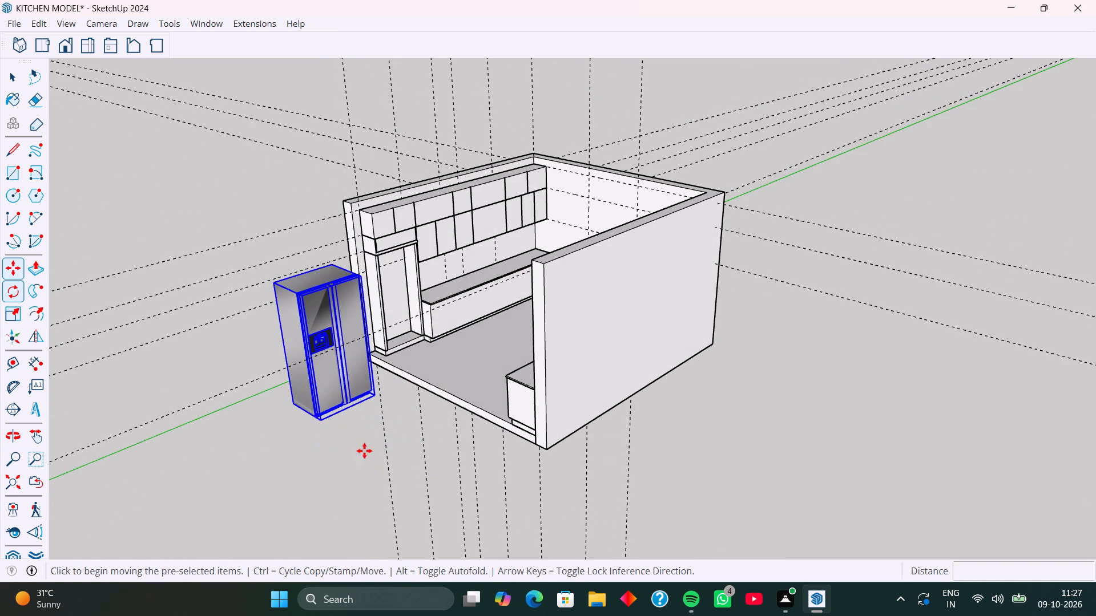
pyautogui.scroll(10, 384, 390)
pyautogui.moveTo(389, 404); pyautogui.dragTo(344, 411, button='middle')
pyautogui.scroll(5, 345, 374)
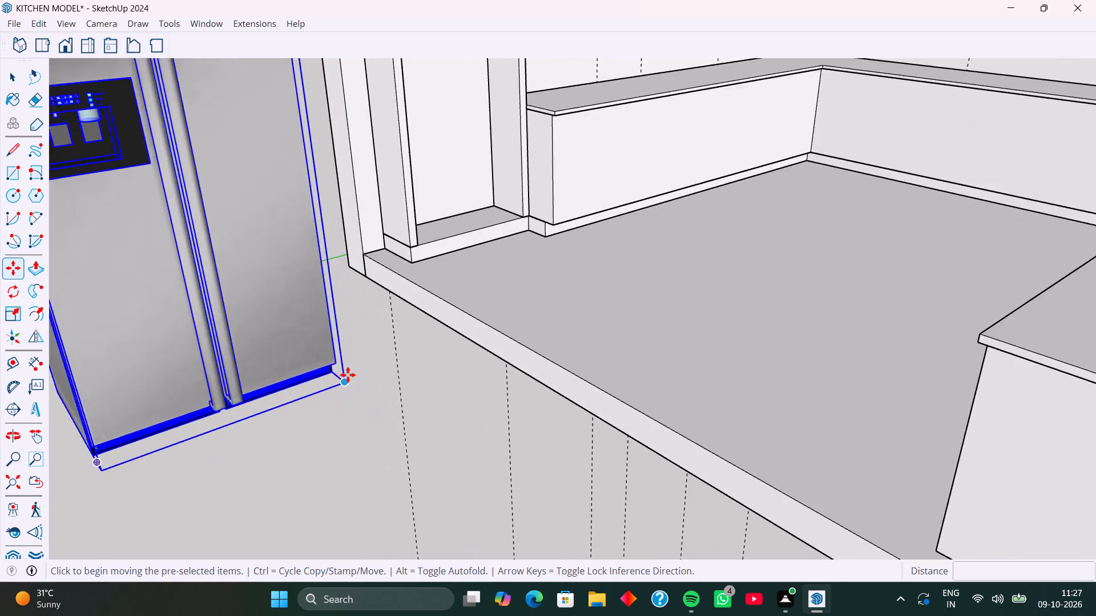
pyautogui.scroll(8, 348, 375)
pyautogui.moveTo(348, 375); pyautogui.dragTo(349, 329, button='middle')
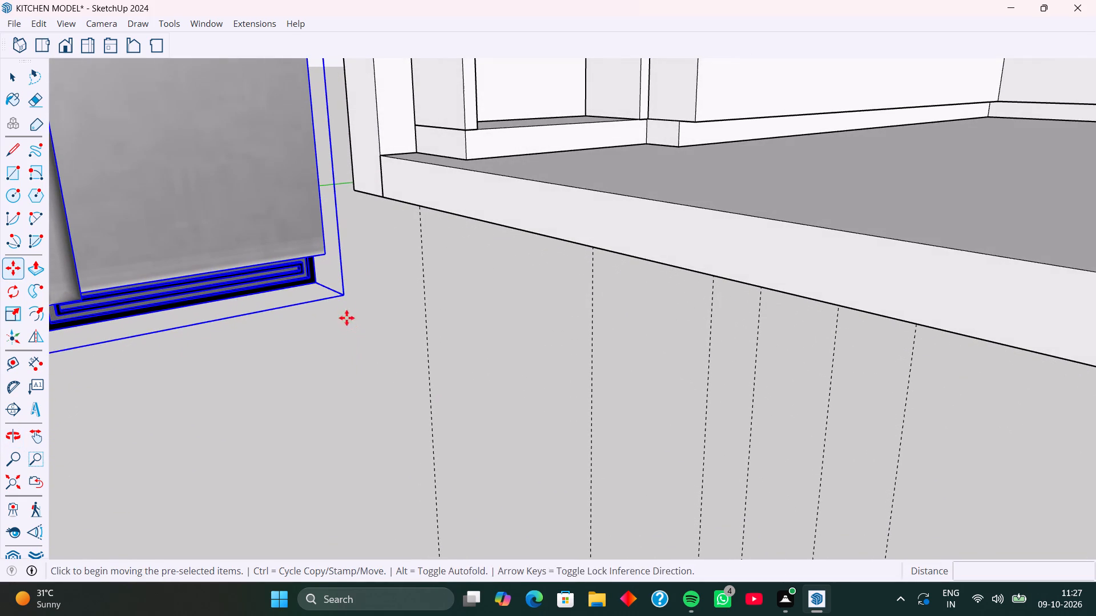
pyautogui.click(315, 281)
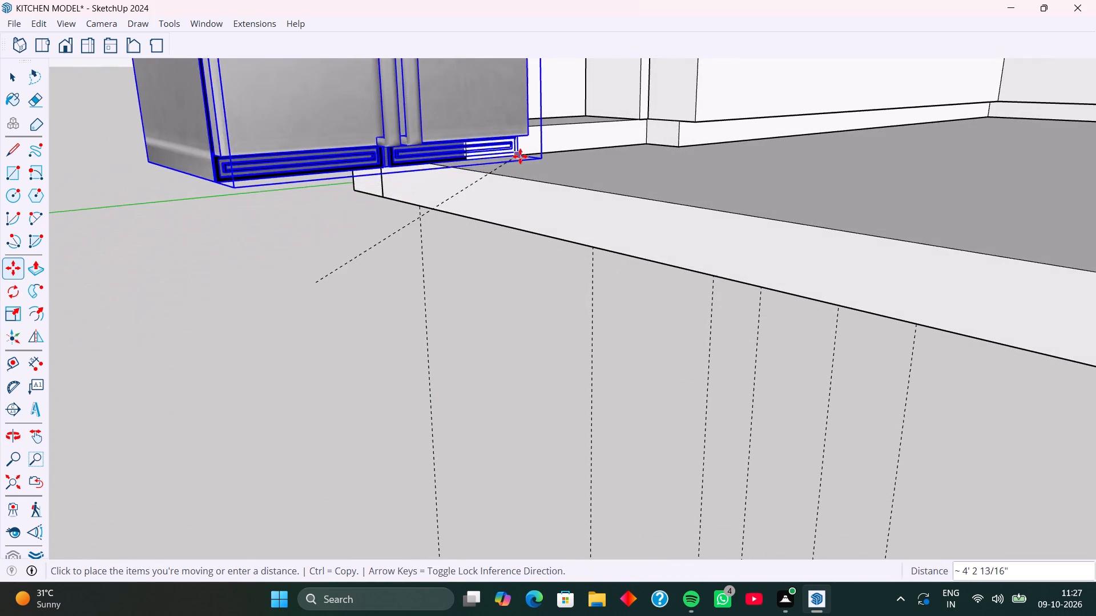
pyautogui.moveTo(520, 156); pyautogui.dragTo(534, 143, button='middle')
pyautogui.scroll(1, 605, 114)
pyautogui.moveTo(605, 114); pyautogui.dragTo(536, 197, button='middle')
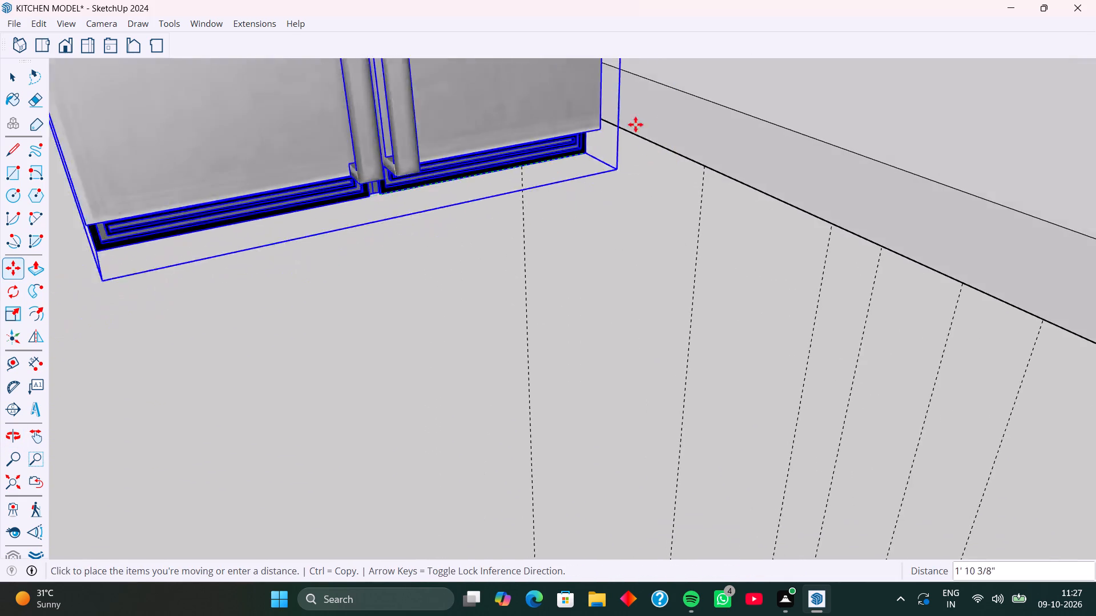
pyautogui.scroll(-14, 644, 111)
pyautogui.moveTo(626, 114); pyautogui.dragTo(522, 264, button='middle')
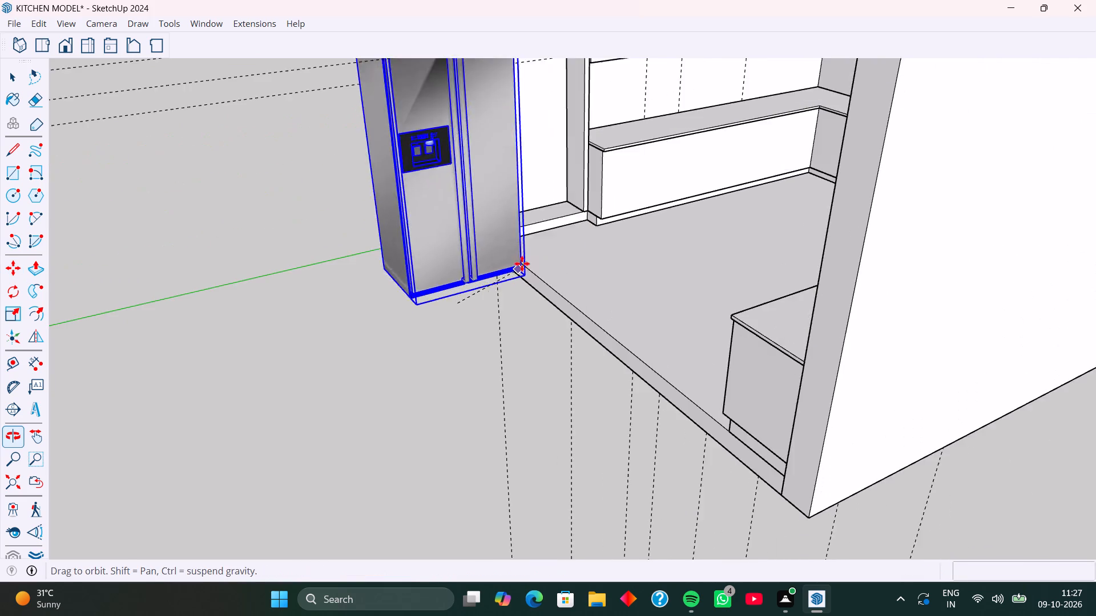
pyautogui.moveTo(522, 264); pyautogui.dragTo(517, 271, button='middle')
pyautogui.scroll(7, 590, 198)
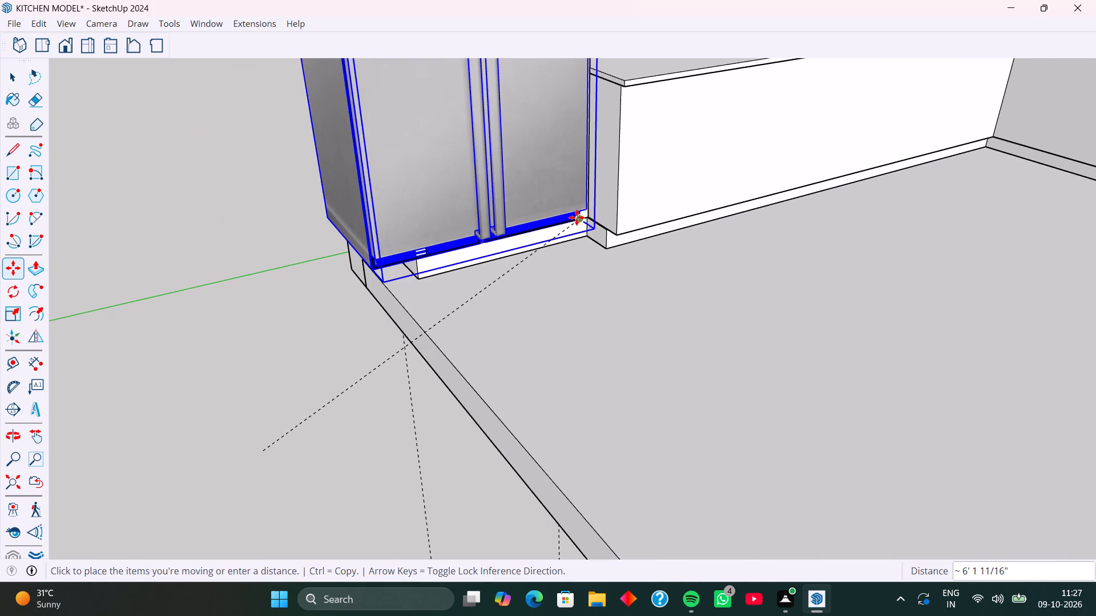
pyautogui.click(577, 217)
# Scale the fridge's width by about 0.81 from its outer side, towards the base cabinets.
pyautogui.scroll(-10, 486, 209)
pyautogui.moveTo(448, 188); pyautogui.dragTo(543, 178, button='middle')
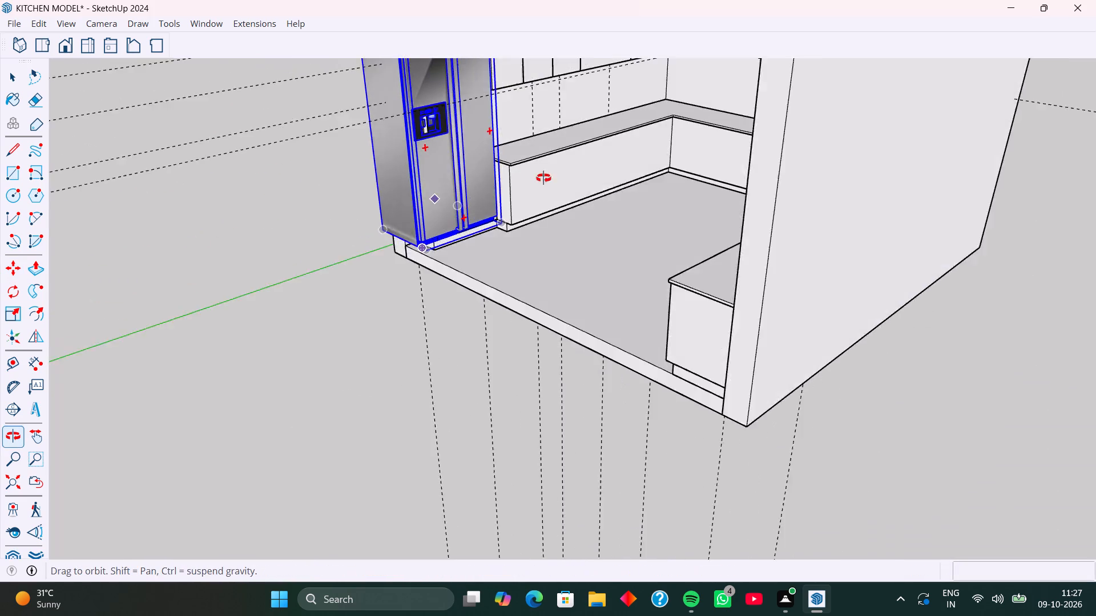
pyautogui.moveTo(543, 178); pyautogui.dragTo(565, 173, button='middle')
pyautogui.scroll(-5, 420, 184)
pyautogui.moveTo(397, 213); pyautogui.dragTo(414, 202, button='middle')
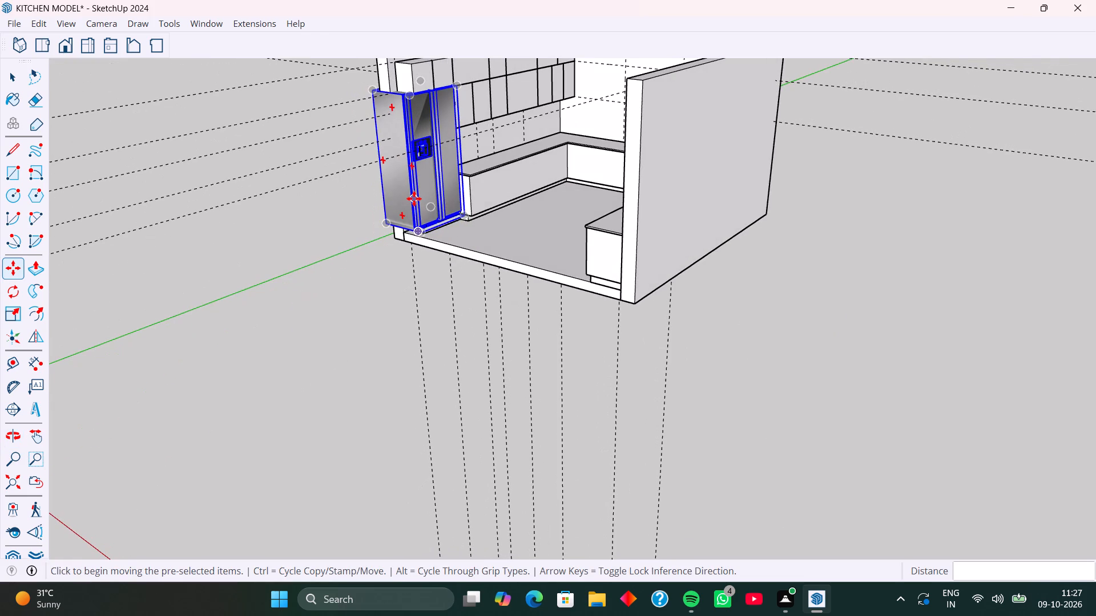
pyautogui.press('s')
pyautogui.click(401, 168)
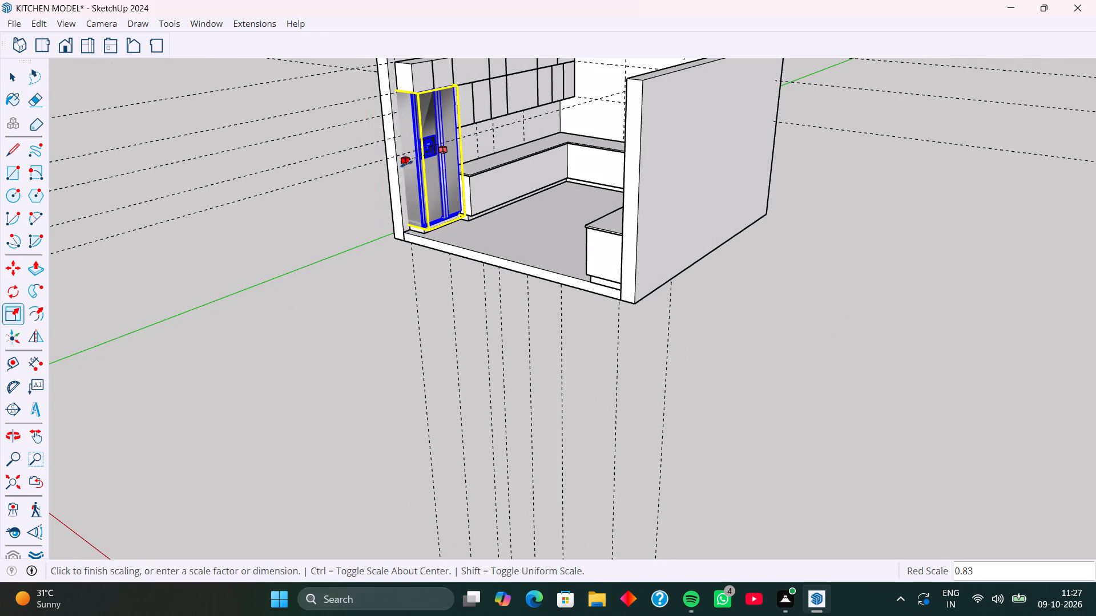
pyautogui.click(416, 159)
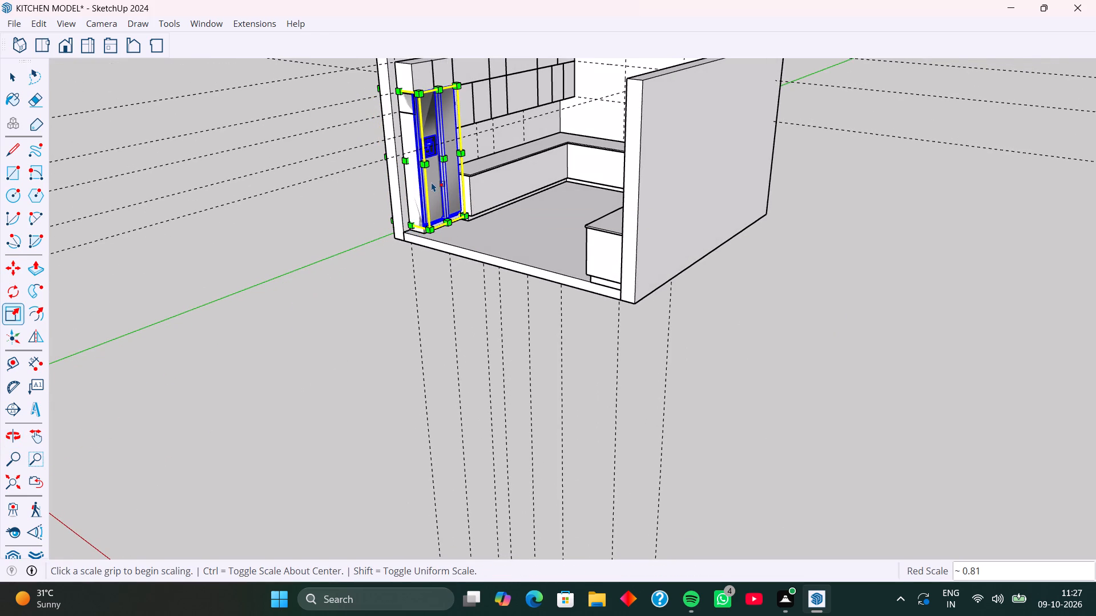
# Narrow the fridge further by scaling its width by about 0.95 from the outer side to suit the tall unit.
pyautogui.press('k')
pyautogui.scroll(12, 428, 172)
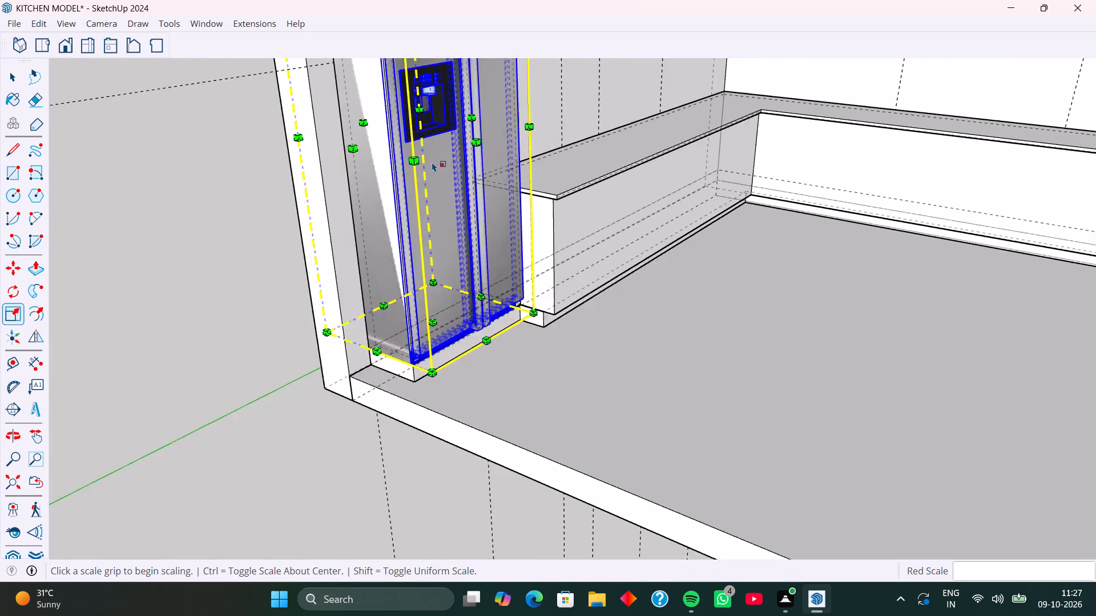
pyautogui.scroll(5, 432, 162)
pyautogui.moveTo(441, 181); pyautogui.dragTo(346, 322, button='middle')
pyautogui.scroll(1, 353, 308)
pyautogui.moveTo(416, 264); pyautogui.dragTo(390, 249, button='middle')
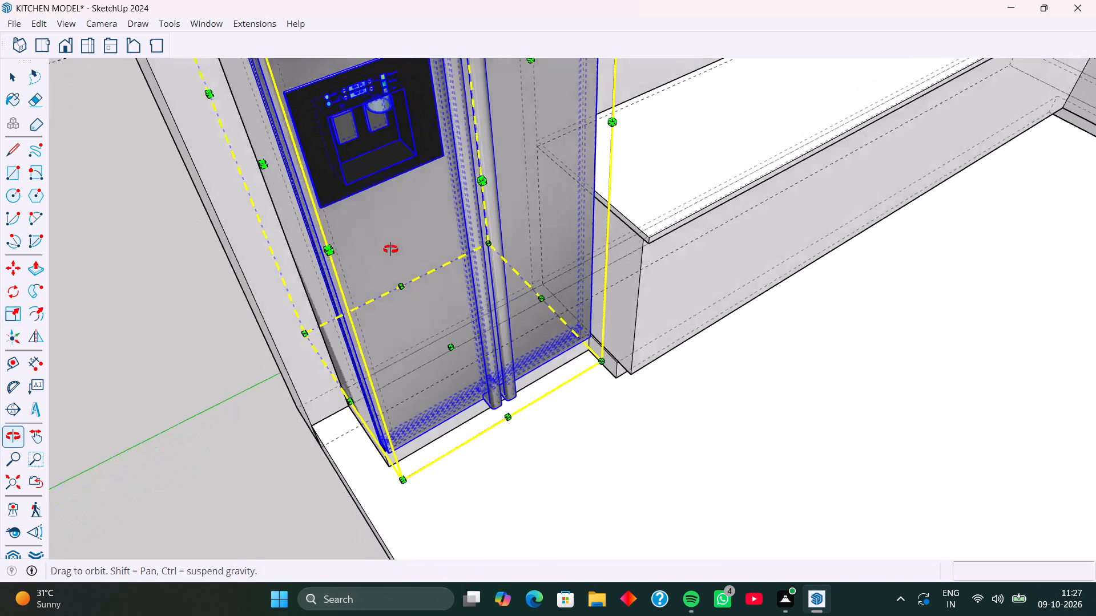
pyautogui.moveTo(390, 249); pyautogui.dragTo(280, 217, button='middle')
pyautogui.moveTo(370, 221); pyautogui.dragTo(269, 195, button='middle')
pyautogui.scroll(-3, 320, 162)
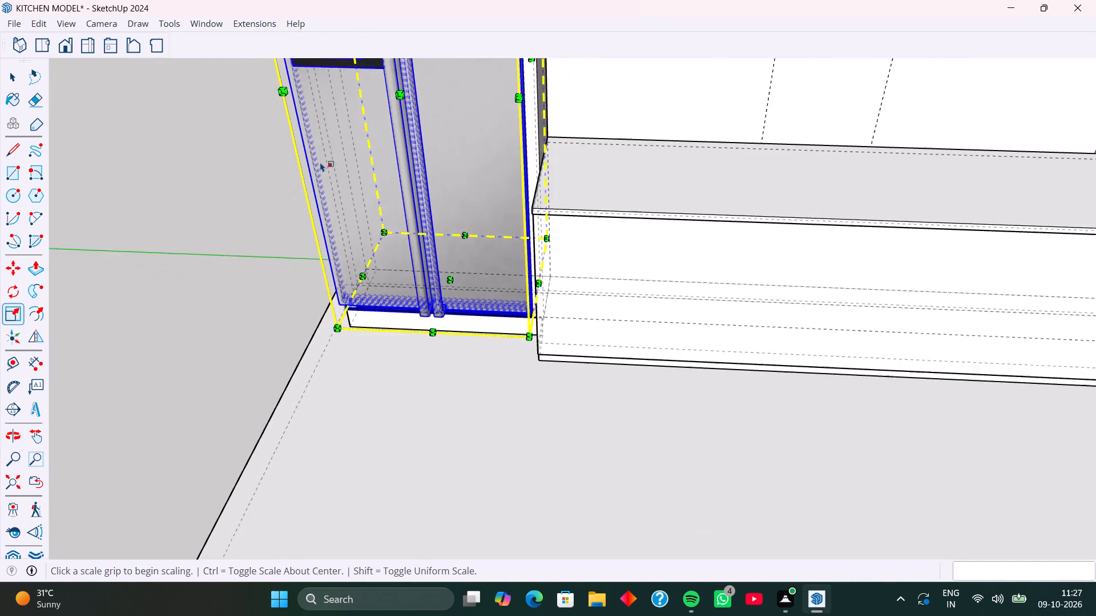
pyautogui.scroll(-1, 320, 162)
pyautogui.moveTo(319, 151); pyautogui.dragTo(357, 140, button='middle')
pyautogui.keyDown('shift'); pyautogui.moveTo(366, 103); pyautogui.dragTo(388, 170, button='middle'); pyautogui.keyUp('shift')
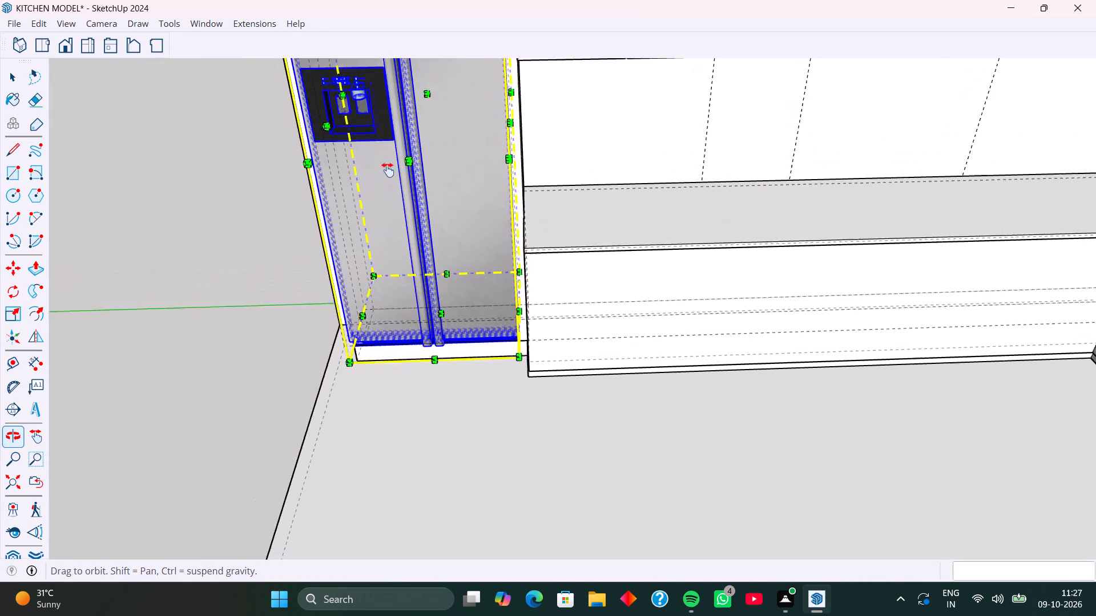
pyautogui.keyDown('shift'); pyautogui.moveTo(388, 170); pyautogui.dragTo(400, 244, button='middle'); pyautogui.keyUp('shift')
pyautogui.click(340, 211)
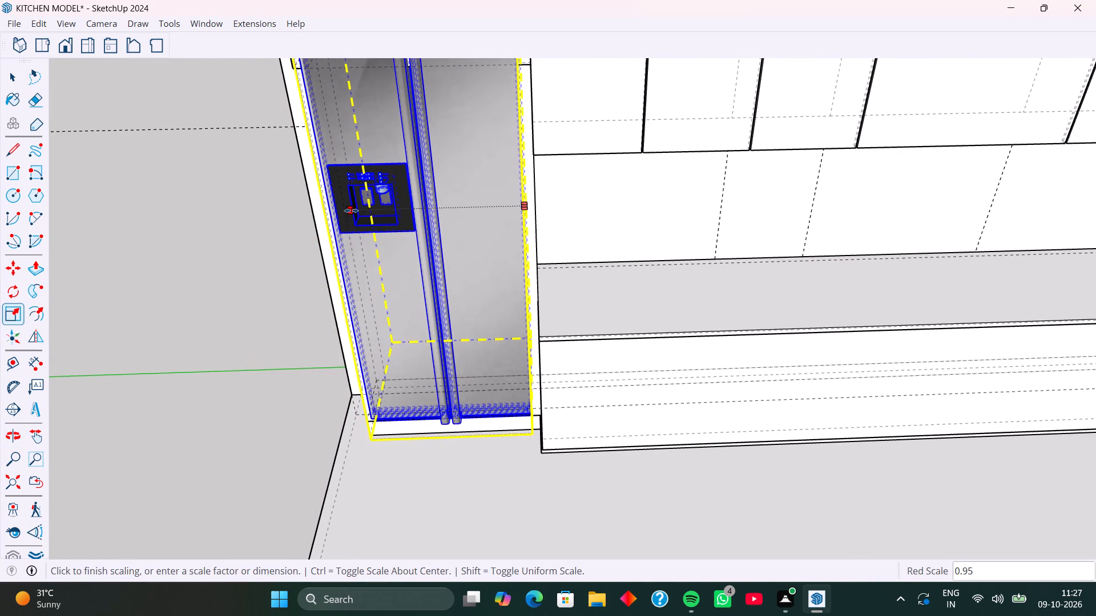
pyautogui.click(351, 210)
# Scale the fridge's depth by 0.63 from its back face so it no longer runs through the wall.
pyautogui.moveTo(386, 230); pyautogui.dragTo(565, 187, button='middle')
pyautogui.moveTo(345, 211); pyautogui.dragTo(495, 167, button='middle')
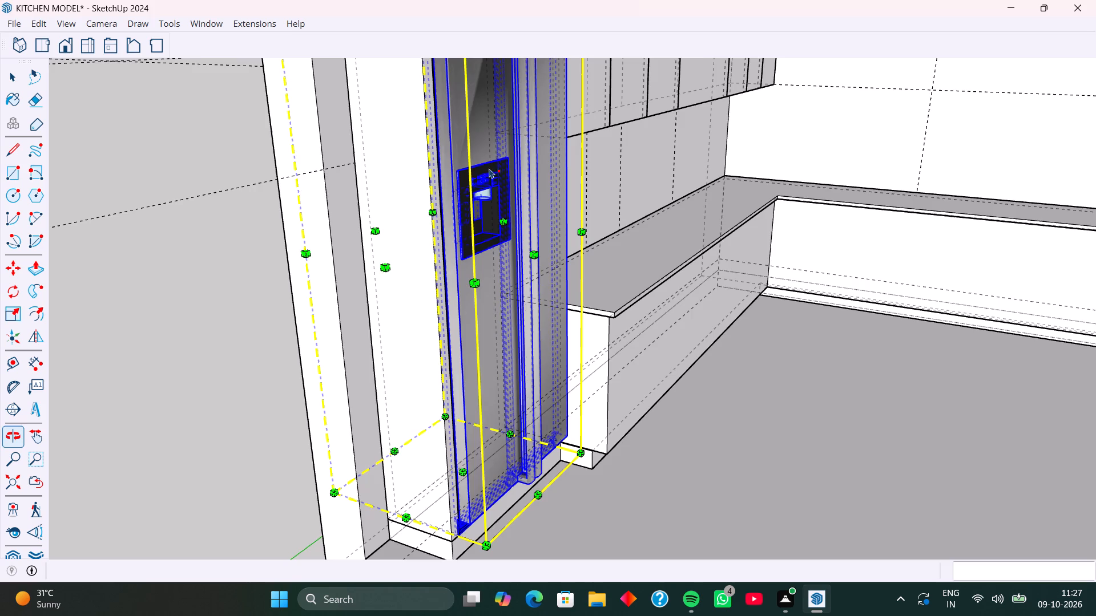
pyautogui.moveTo(357, 200); pyautogui.dragTo(479, 178, button='middle')
pyautogui.click(372, 244)
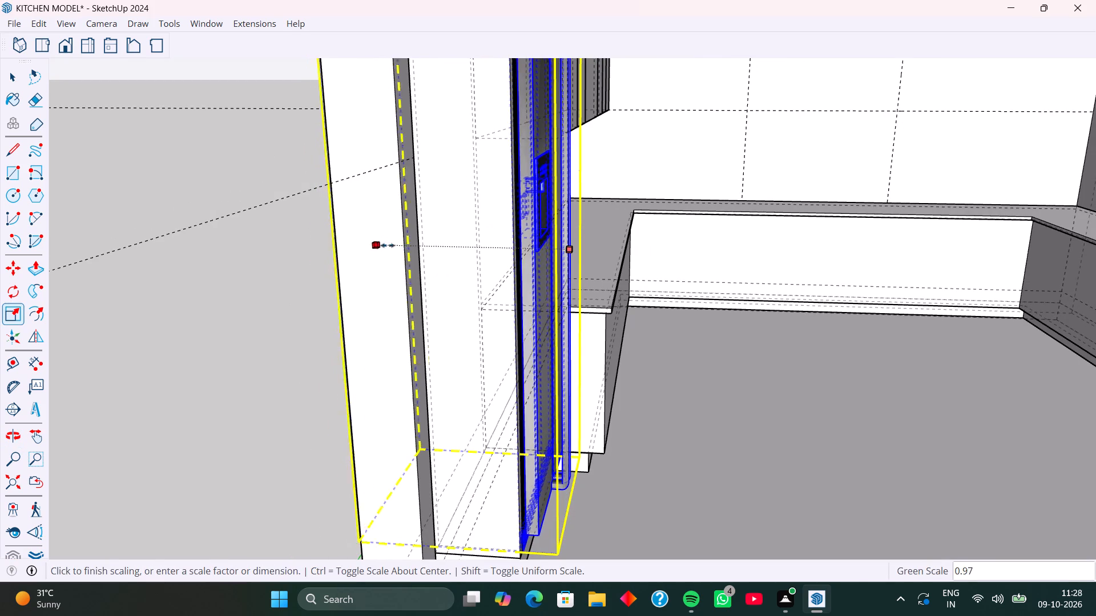
pyautogui.click(443, 245)
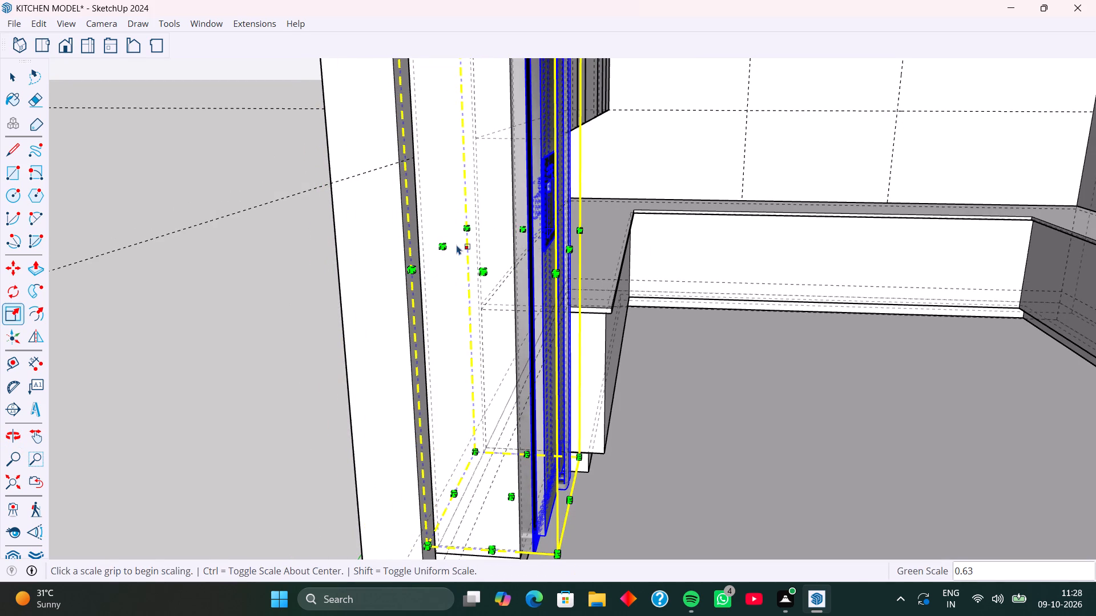
pyautogui.press('space')
pyautogui.click(274, 278)
# Scale the fridge's height by 0.81 from the top so it fits under the tall unit's upper cabinet.
pyautogui.moveTo(430, 290); pyautogui.dragTo(286, 324, button='middle')
pyautogui.moveTo(459, 322); pyautogui.dragTo(315, 321, button='middle')
pyautogui.press('k')
pyautogui.moveTo(393, 304); pyautogui.dragTo(285, 306, button='middle')
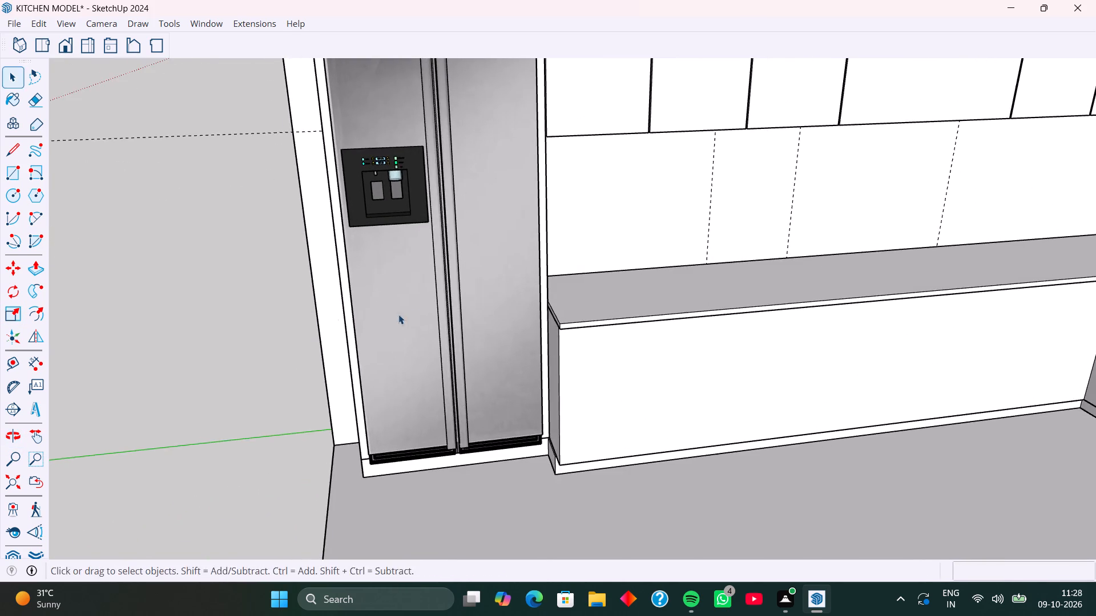
pyautogui.moveTo(414, 311); pyautogui.dragTo(386, 282, button='middle')
pyautogui.scroll(-6, 387, 286)
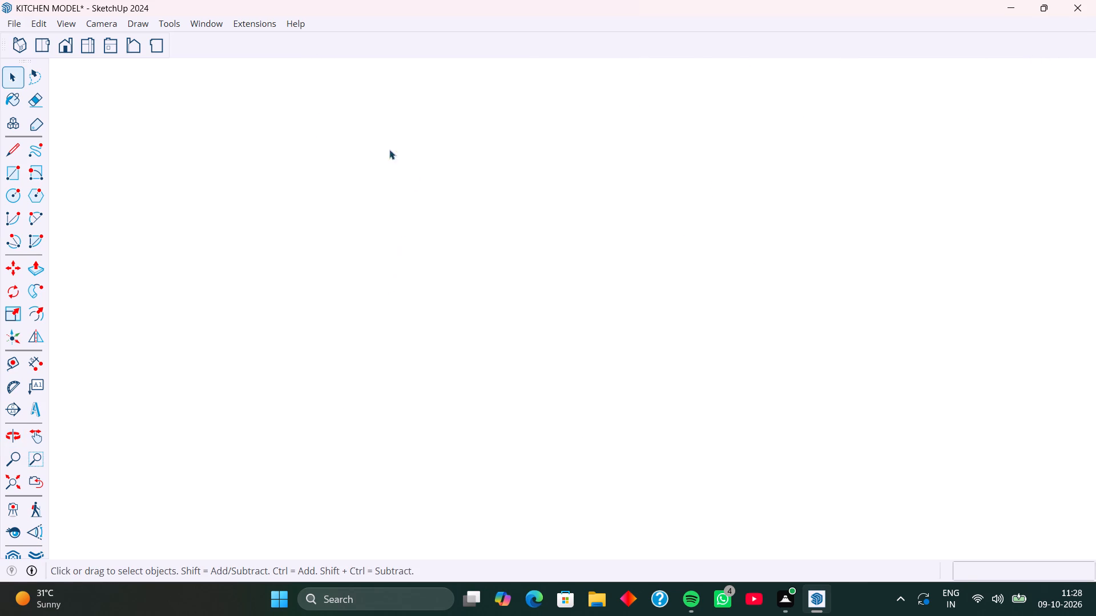
pyautogui.click(21, 484)
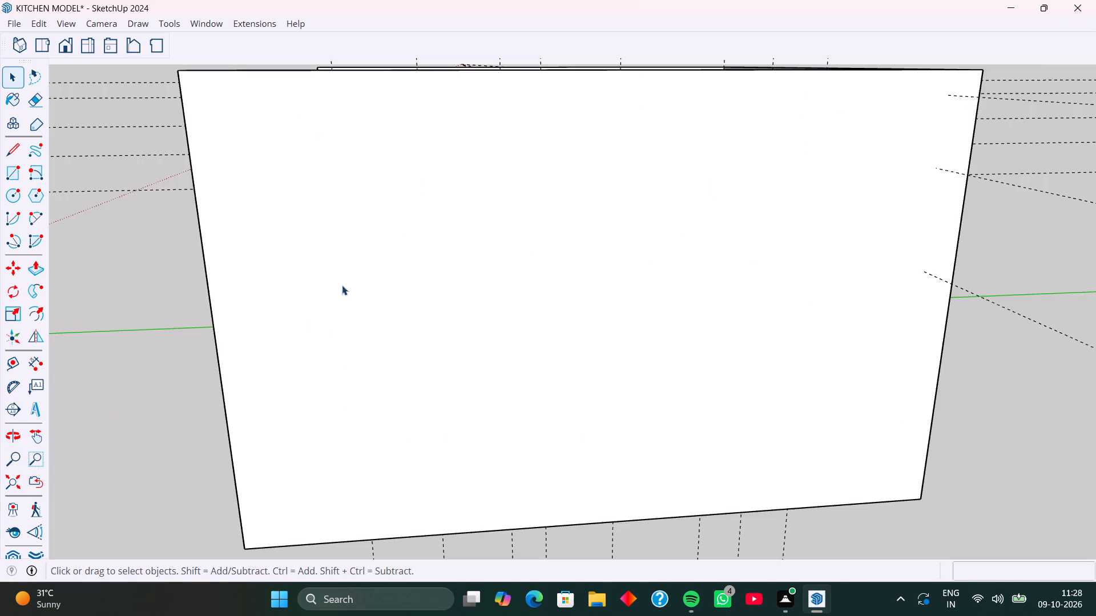
pyautogui.moveTo(340, 219); pyautogui.dragTo(519, 212, button='middle')
pyautogui.scroll(4, 360, 175)
pyautogui.moveTo(362, 144); pyautogui.dragTo(369, 188, button='middle')
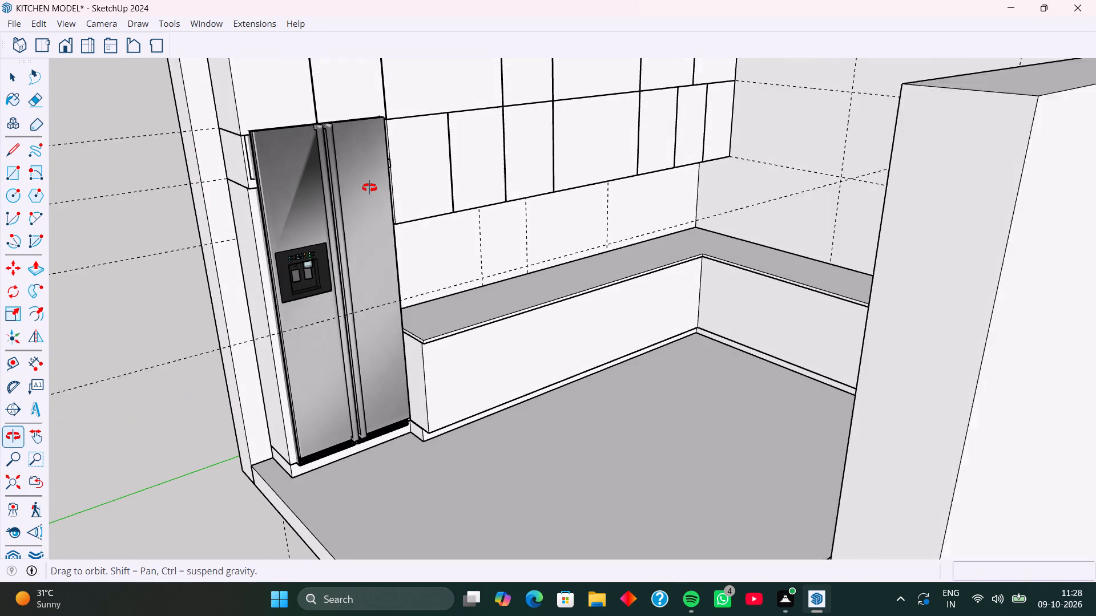
pyautogui.moveTo(369, 188); pyautogui.dragTo(369, 189, button='middle')
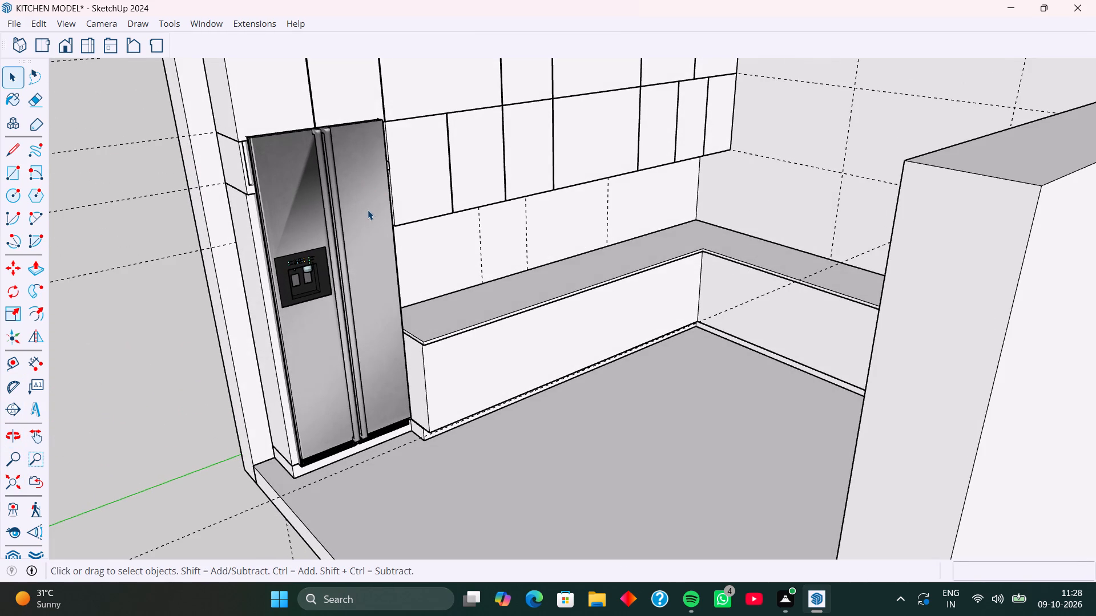
pyautogui.click(368, 210)
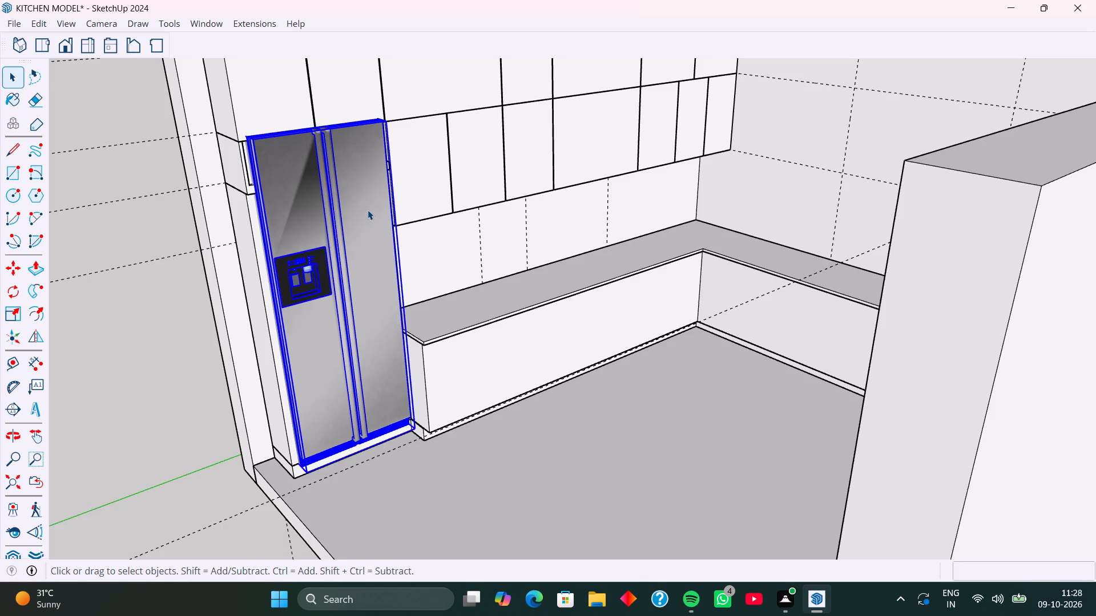
pyautogui.press('s')
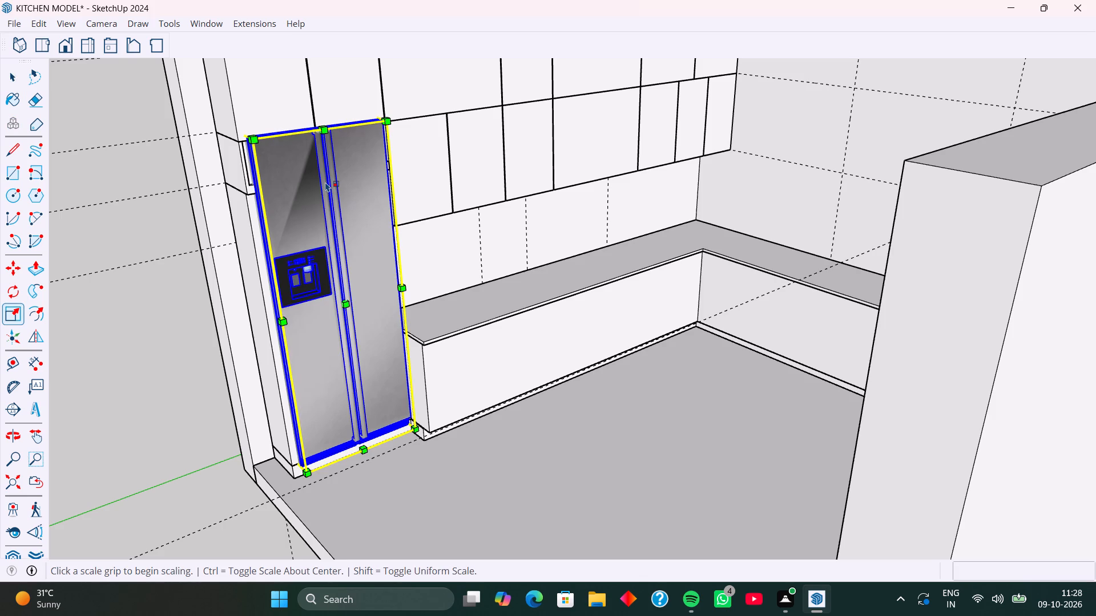
pyautogui.press('k')
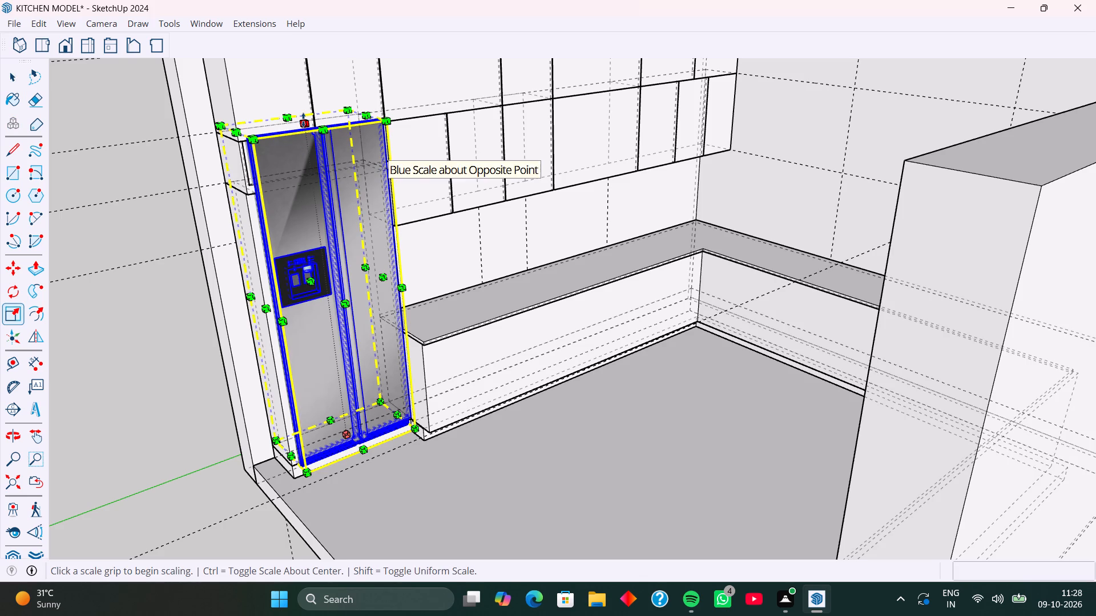
pyautogui.click(303, 120)
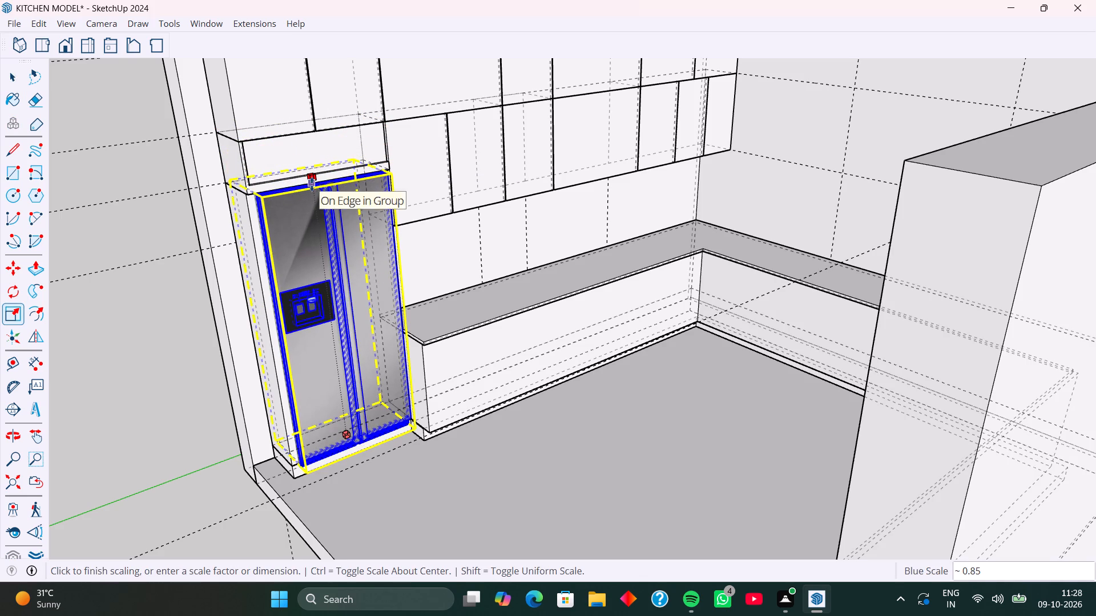
pyautogui.click(315, 191)
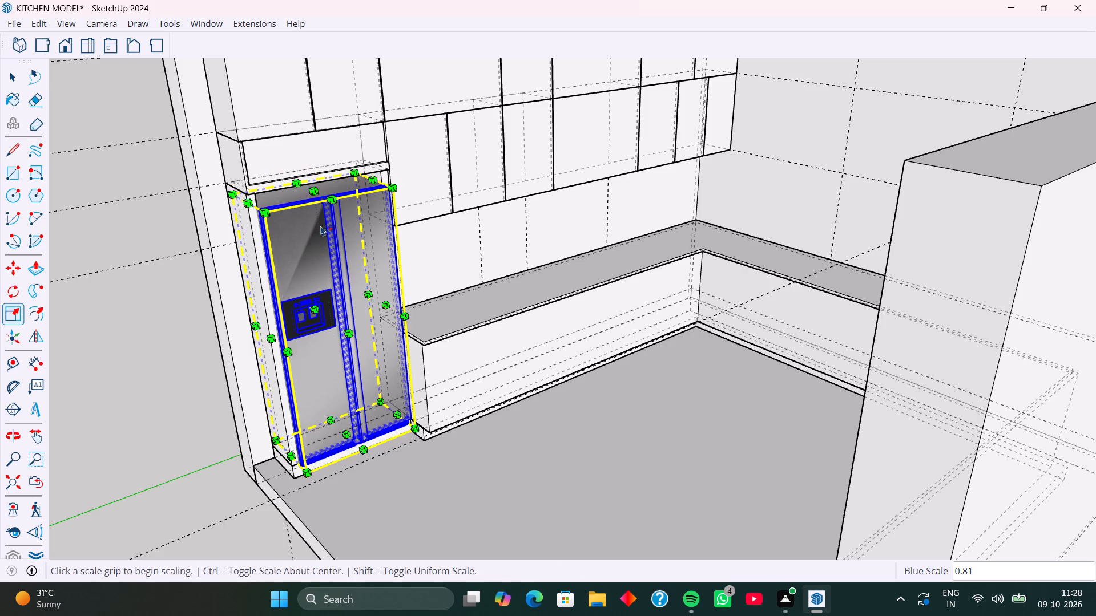
pyautogui.moveTo(323, 241); pyautogui.dragTo(288, 194, button='middle')
pyautogui.press('space')
pyautogui.click(189, 248)
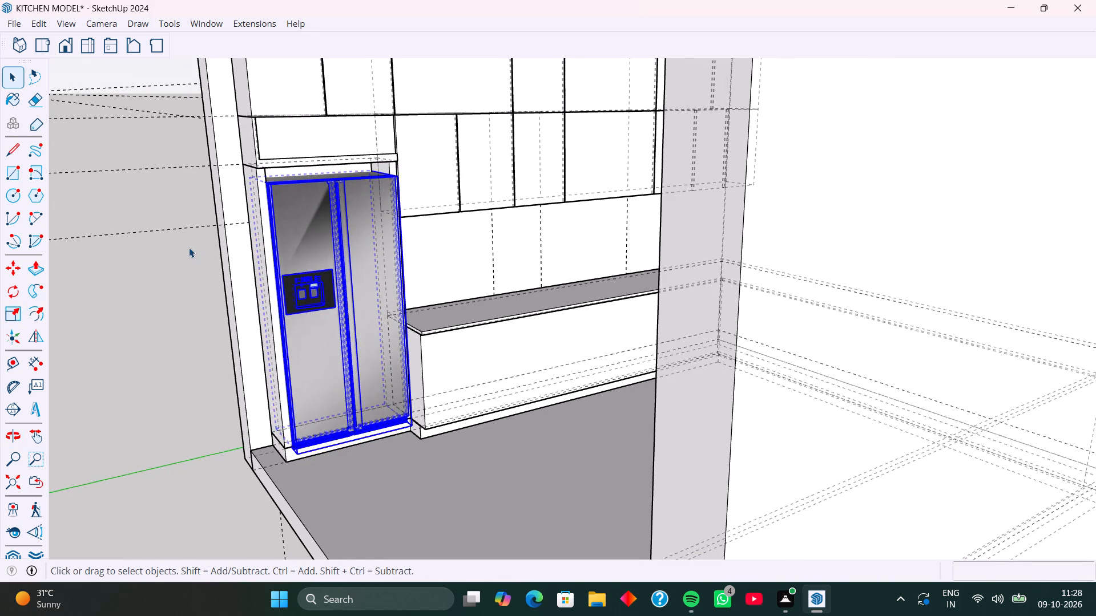
# Scale the fridge's width by about 0.92 from the outer side so it fits inside the tall unit's opening.
pyautogui.press('k')
pyautogui.moveTo(454, 262); pyautogui.dragTo(444, 289, button='middle')
pyautogui.scroll(5, 333, 254)
pyautogui.moveTo(333, 254); pyautogui.dragTo(375, 238, button='middle')
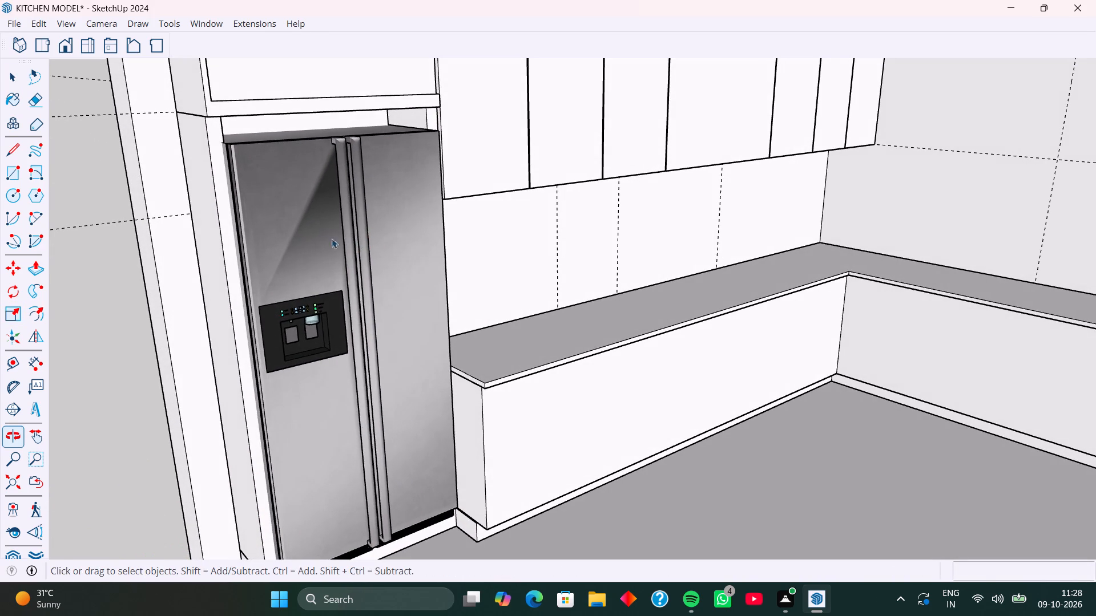
pyautogui.click(320, 239)
pyautogui.press('s')
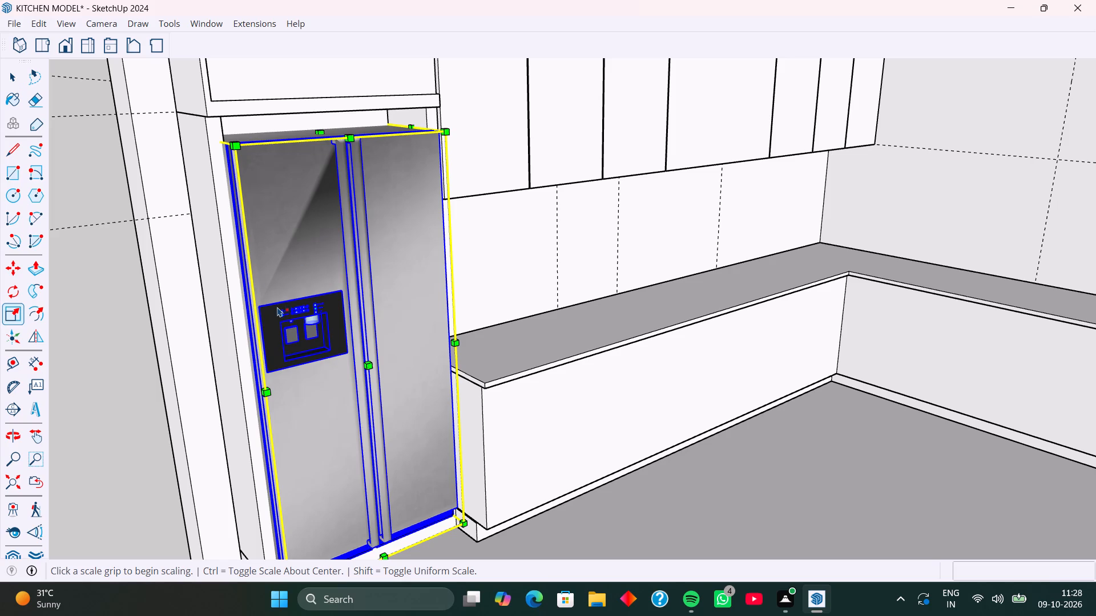
pyautogui.press('k')
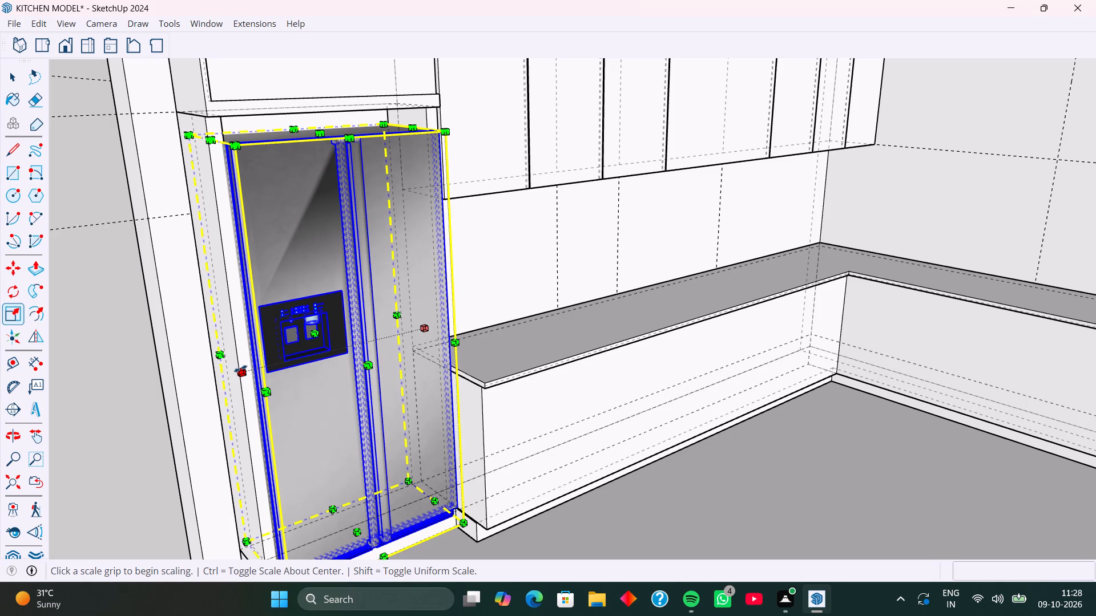
pyautogui.click(240, 368)
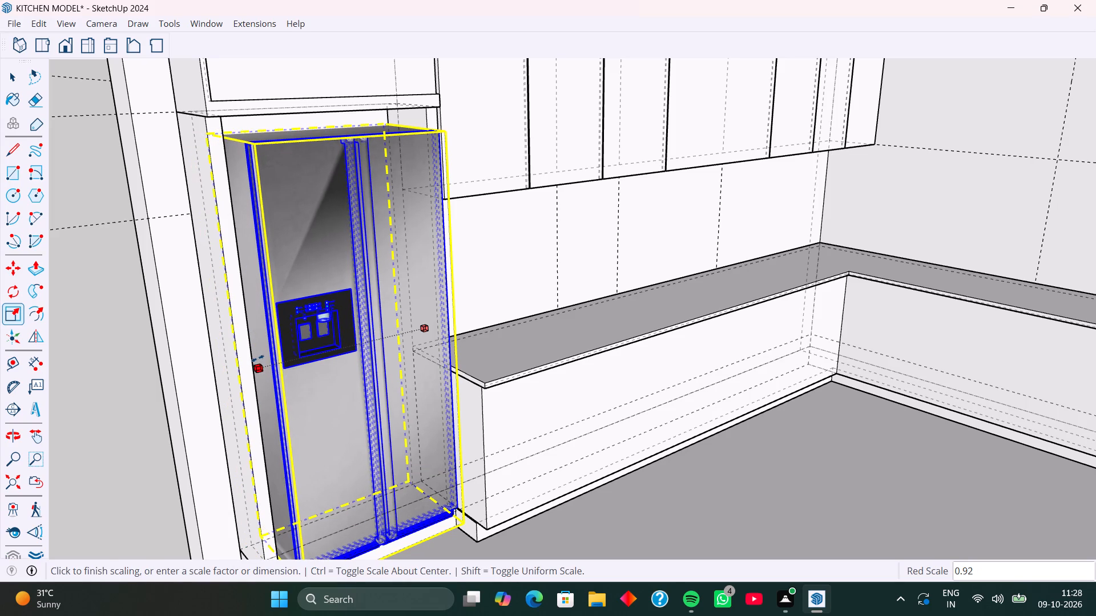
pyautogui.click(257, 358)
pyautogui.moveTo(346, 345); pyautogui.dragTo(300, 353, button='middle')
pyautogui.moveTo(379, 326); pyautogui.dragTo(350, 331, button='middle')
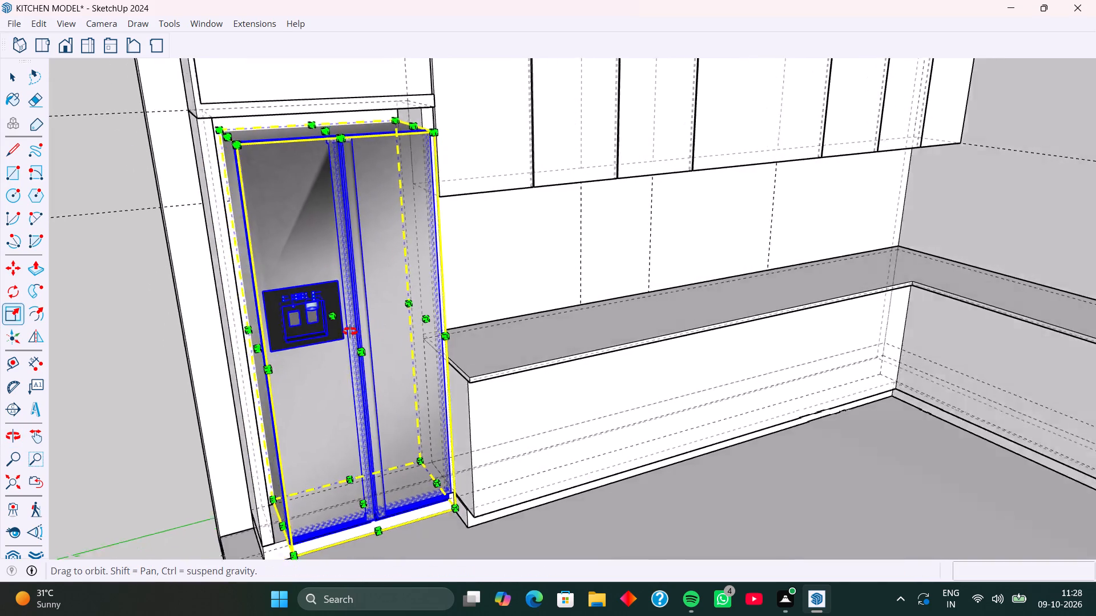
# Scale the fridge's width by about 0.94 from its side nearest the counter to leave clearance in the tall unit.
pyautogui.moveTo(350, 331); pyautogui.dragTo(285, 345, button='middle')
pyautogui.moveTo(335, 335); pyautogui.dragTo(301, 353, button='middle')
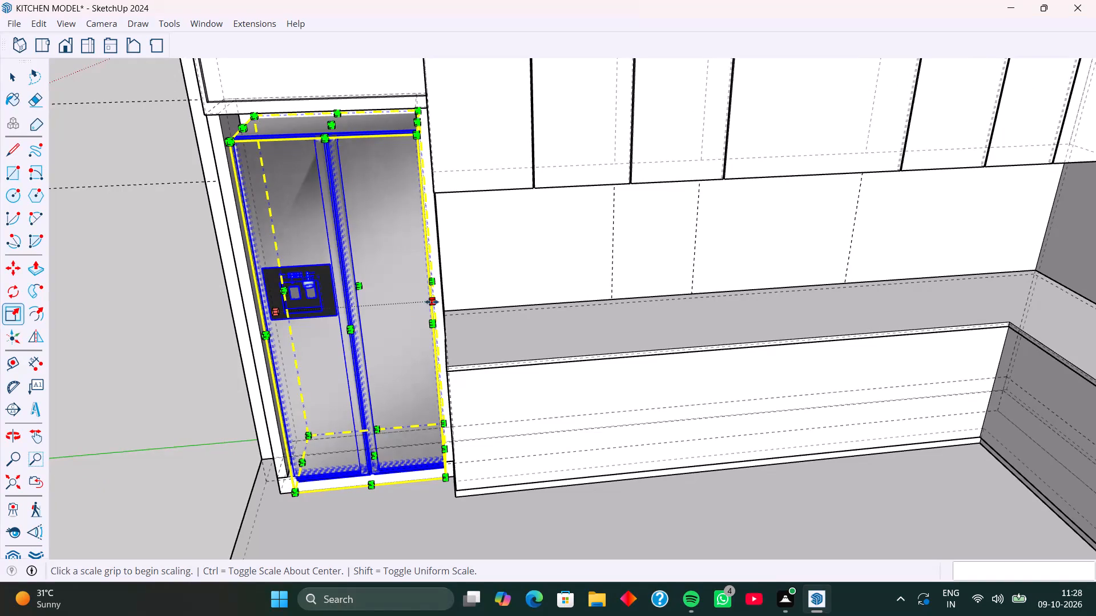
pyautogui.click(432, 301)
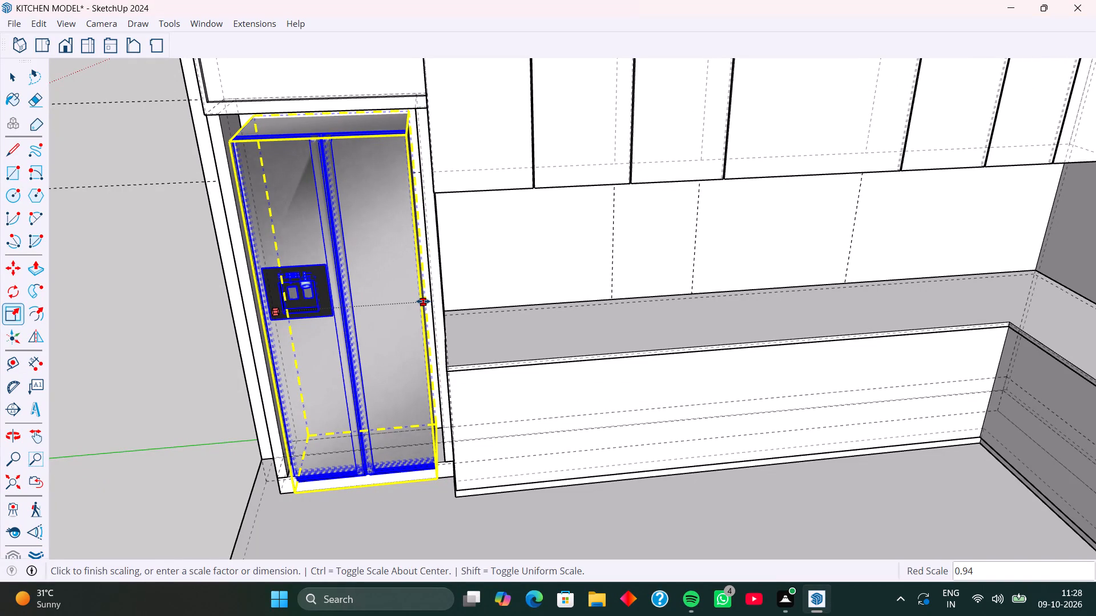
pyautogui.click(423, 301)
pyautogui.press('space')
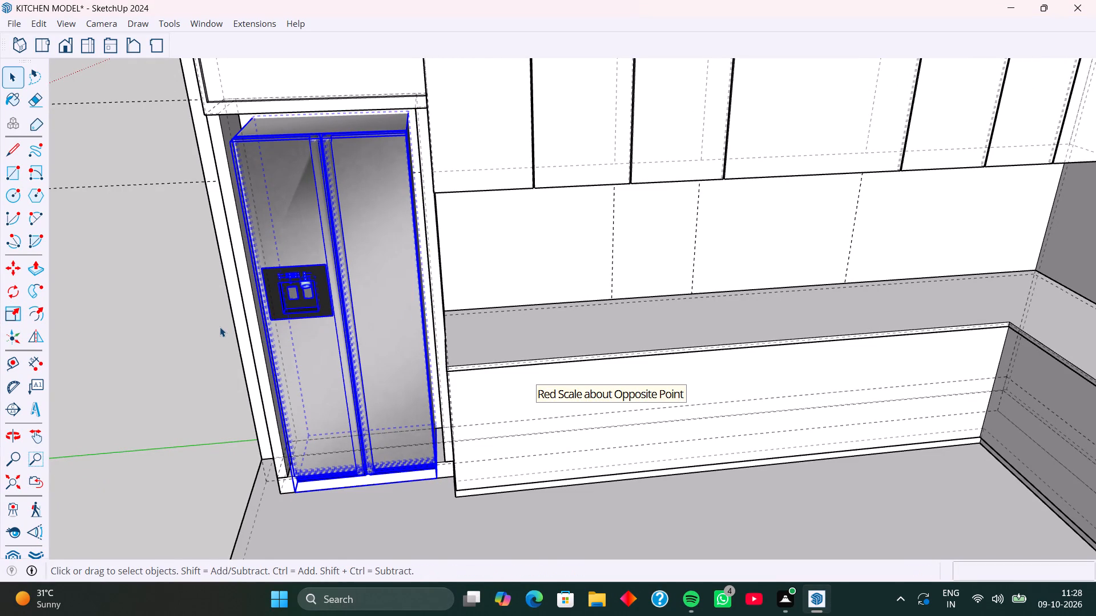
pyautogui.press('k')
pyautogui.click(215, 328)
# Examine the fridge's fit inside the tall unit and the whole U-shaped kitchen from several angles.
pyautogui.scroll(-3, 384, 264)
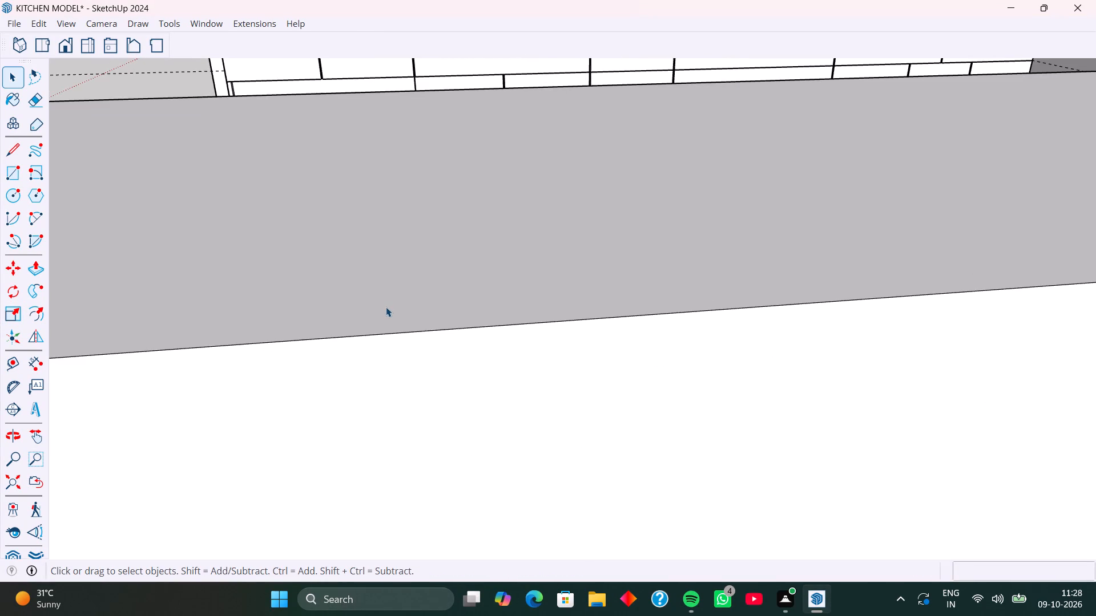
pyautogui.keyDown('shift'); pyautogui.moveTo(411, 188); pyautogui.dragTo(438, 185, button='middle'); pyautogui.keyUp('shift')
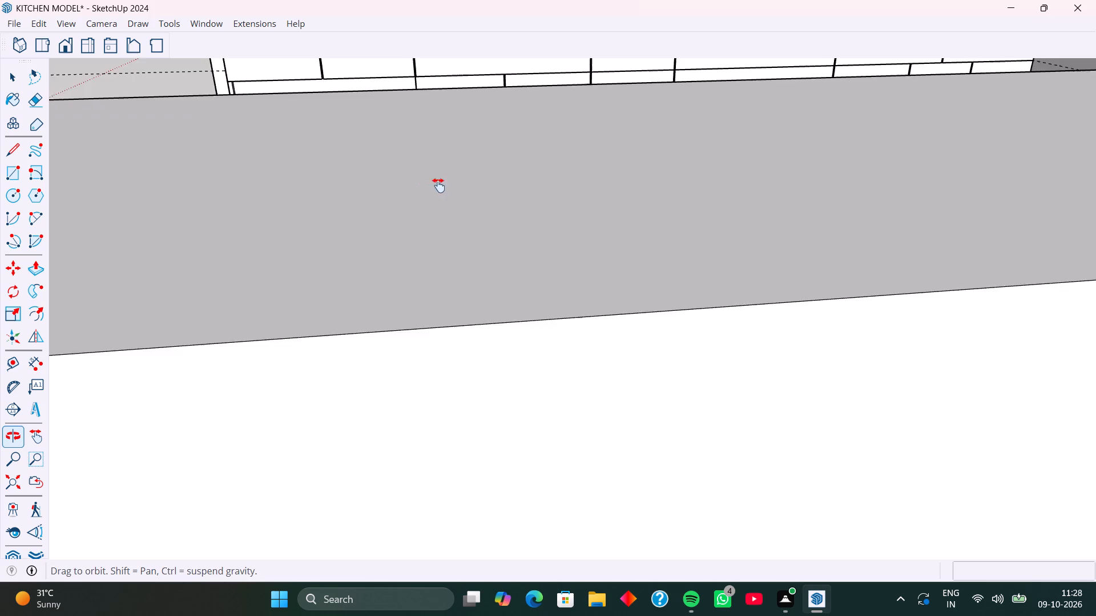
pyautogui.keyDown('shift'); pyautogui.moveTo(438, 185); pyautogui.dragTo(614, 198, button='middle'); pyautogui.keyUp('shift')
pyautogui.scroll(-14, 382, 175)
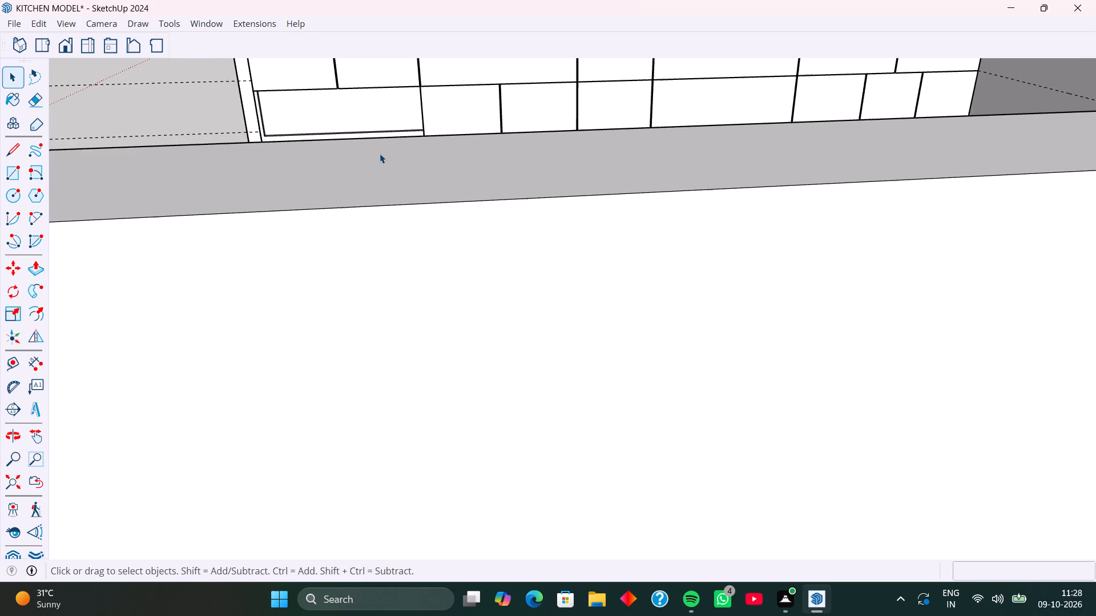
pyautogui.scroll(-1, 380, 153)
pyautogui.moveTo(381, 139); pyautogui.dragTo(456, 258, button='middle')
pyautogui.moveTo(441, 265); pyautogui.dragTo(526, 206, button='middle')
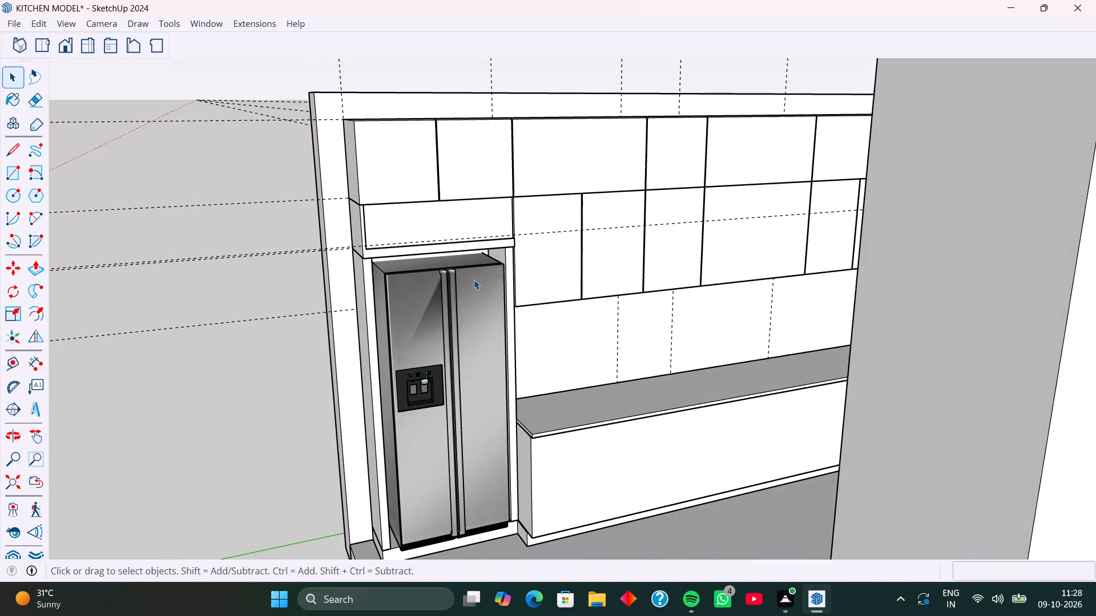
pyautogui.moveTo(466, 316); pyautogui.dragTo(473, 213, button='middle')
pyautogui.moveTo(446, 297); pyautogui.dragTo(436, 303, button='middle')
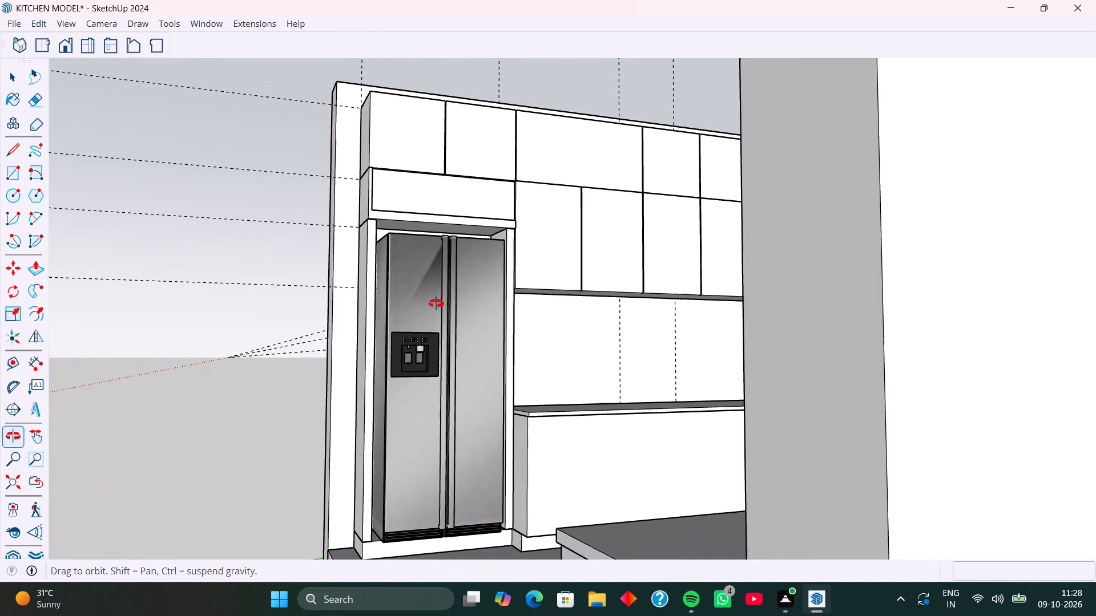
pyautogui.moveTo(436, 303); pyautogui.dragTo(444, 348, button='middle')
pyautogui.moveTo(465, 318); pyautogui.dragTo(425, 418, button='middle')
pyautogui.keyDown('shift'); pyautogui.moveTo(537, 343); pyautogui.dragTo(299, 298, button='middle'); pyautogui.keyUp('shift')
pyautogui.moveTo(359, 321); pyautogui.dragTo(404, 419, button='middle')
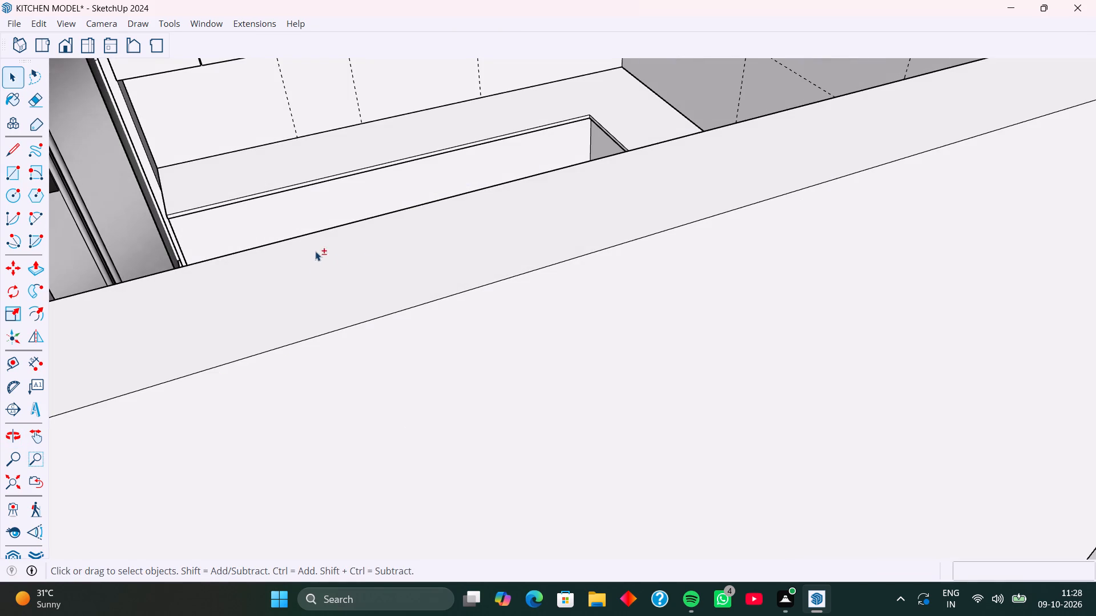
pyautogui.keyDown('shift'); pyautogui.moveTo(318, 250); pyautogui.dragTo(433, 166, button='middle'); pyautogui.keyUp('shift')
pyautogui.scroll(-4, 343, 200)
pyautogui.keyDown('shift'); pyautogui.moveTo(344, 163); pyautogui.dragTo(545, 217, button='middle'); pyautogui.keyUp('shift')
pyautogui.moveTo(462, 307); pyautogui.dragTo(472, 307, button='middle')
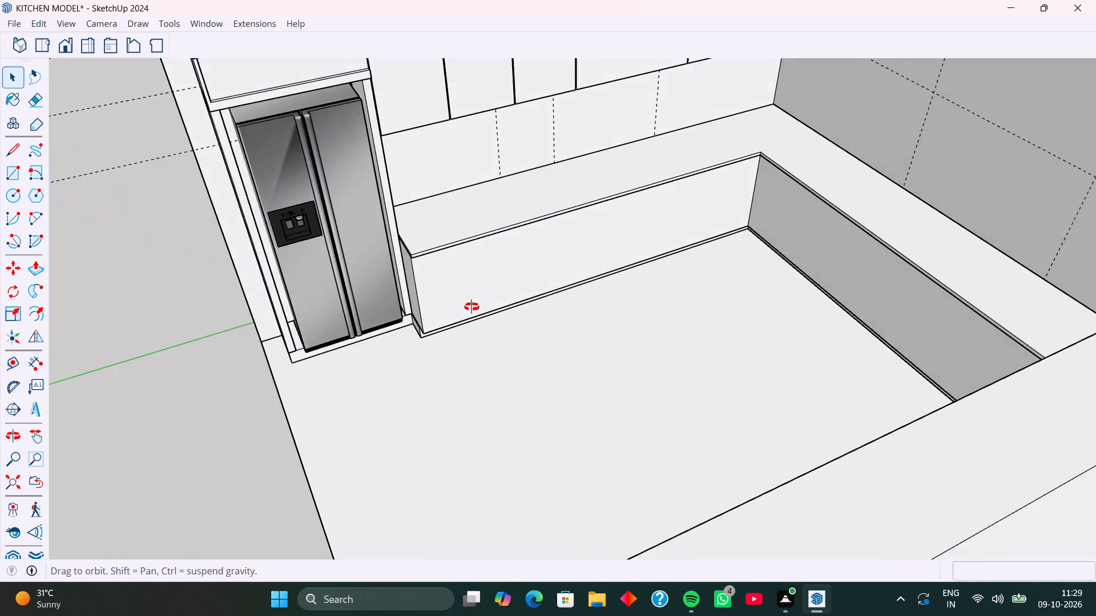
pyautogui.moveTo(472, 307); pyautogui.dragTo(558, 289, button='middle')
pyautogui.moveTo(480, 291); pyautogui.dragTo(513, 204, button='middle')
pyautogui.moveTo(420, 266); pyautogui.dragTo(442, 253, button='middle')
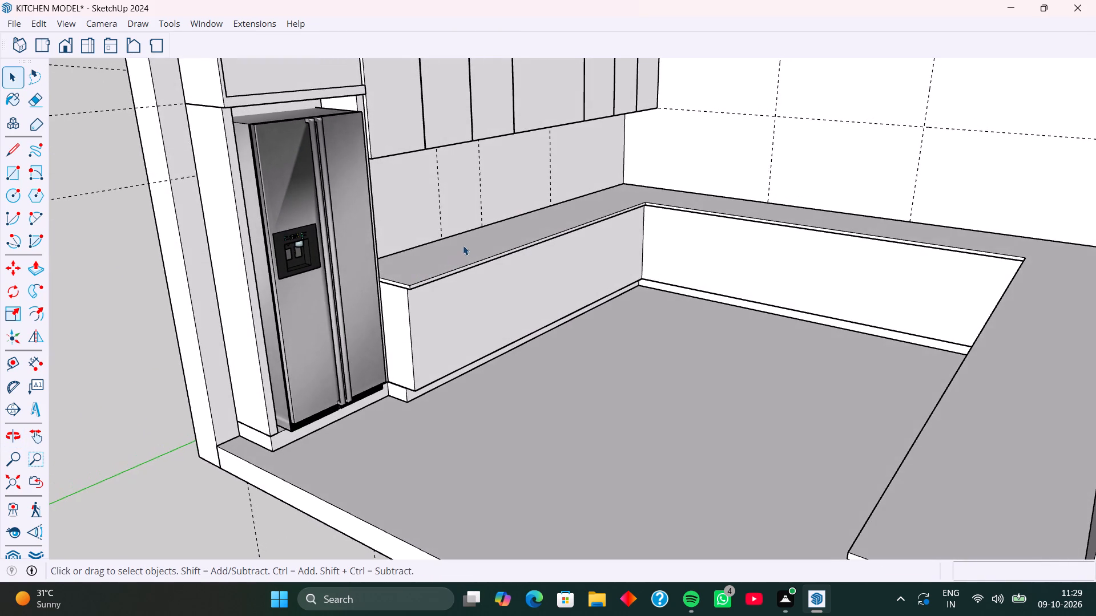
pyautogui.scroll(-5, 390, 291)
pyautogui.moveTo(413, 318); pyautogui.dragTo(566, 294, button='middle')
pyautogui.keyDown('shift'); pyautogui.moveTo(530, 173); pyautogui.dragTo(508, 298, button='middle'); pyautogui.keyUp('shift')
pyautogui.moveTo(507, 309); pyautogui.dragTo(518, 304, button='middle')
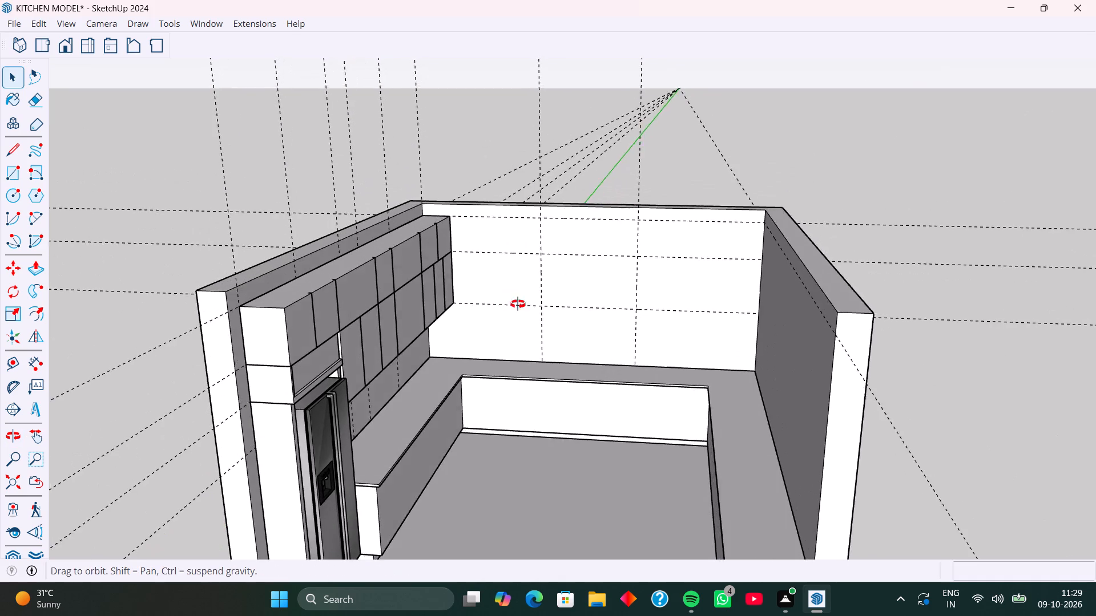
pyautogui.moveTo(518, 304); pyautogui.dragTo(544, 286, button='middle')
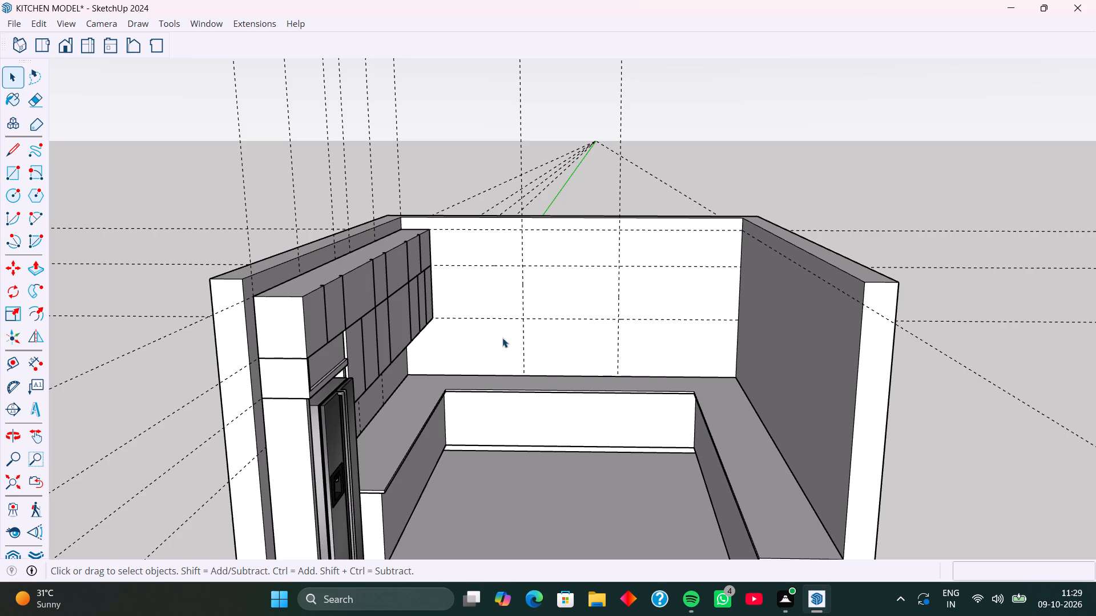
# Draw two stacked rectangles on the back wall beside the existing wall cabinets, 3'10" by 1'6" above and 3'10" by 2'3" below.
pyautogui.scroll(3, 515, 306)
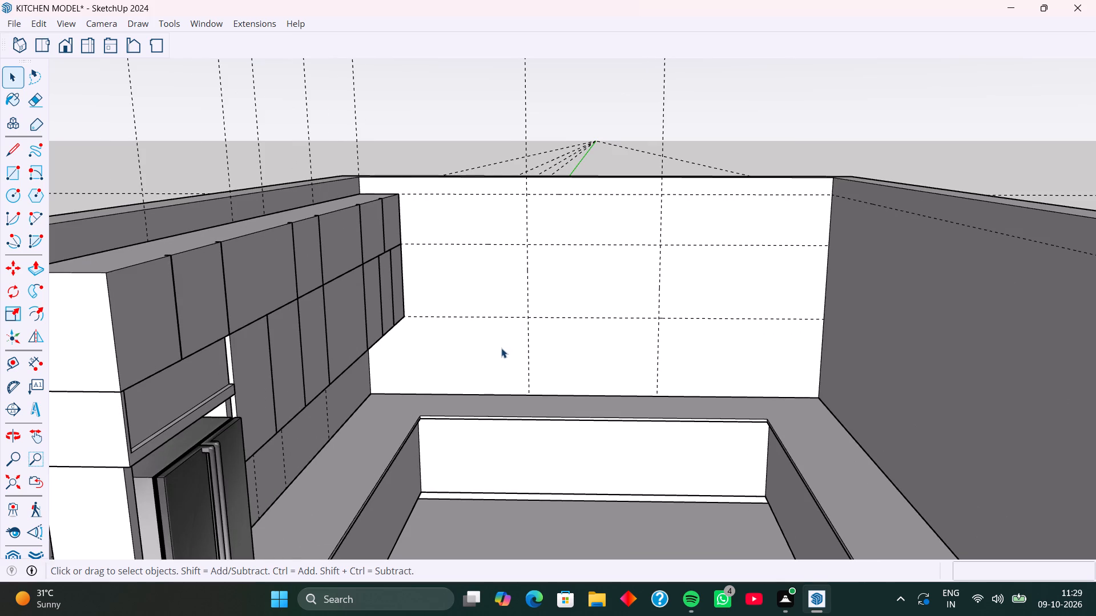
pyautogui.scroll(3, 428, 201)
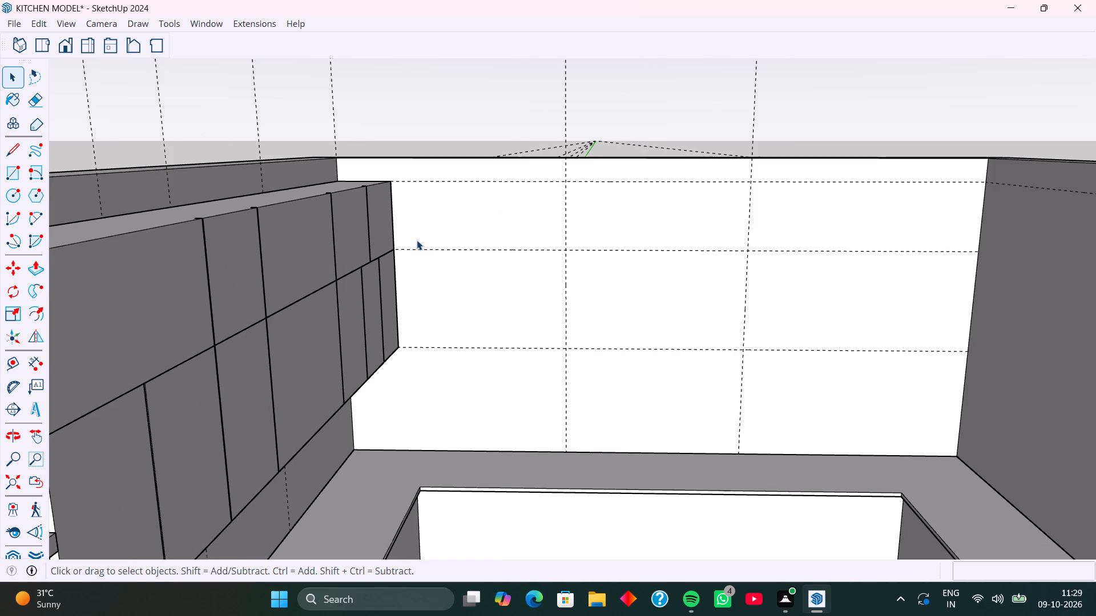
pyautogui.moveTo(411, 248); pyautogui.dragTo(444, 243, button='middle')
pyautogui.scroll(1, 444, 243)
pyautogui.press('r')
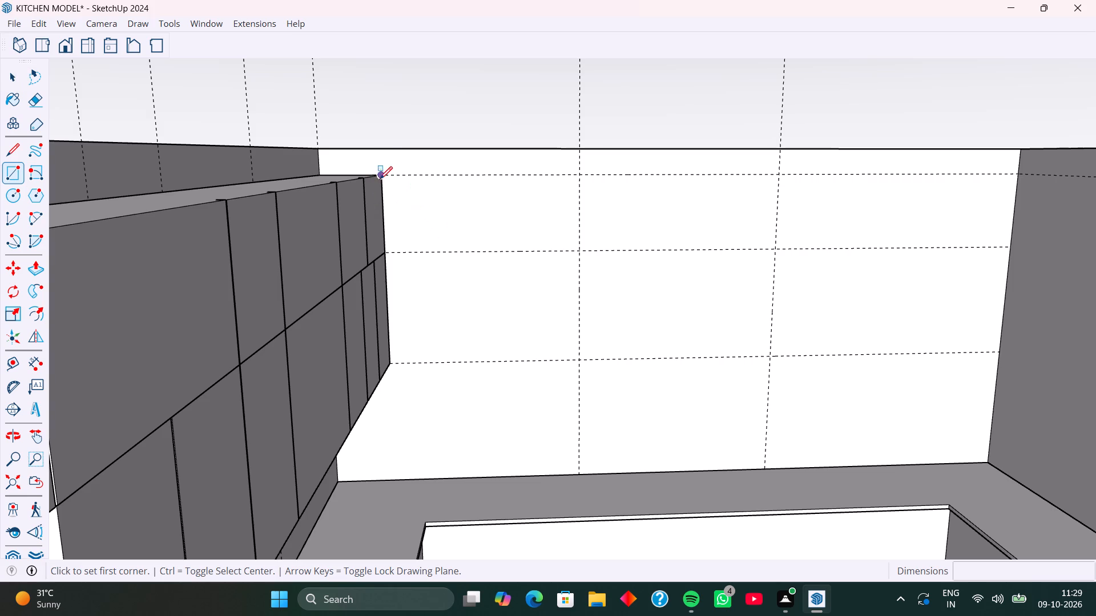
pyautogui.click(384, 175)
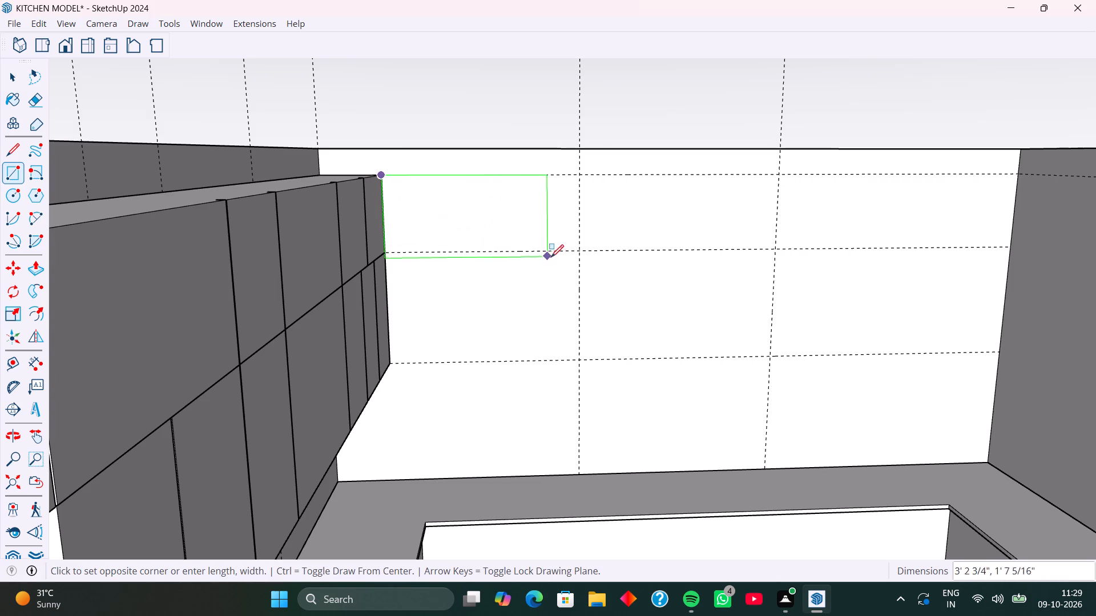
pyautogui.click(579, 250)
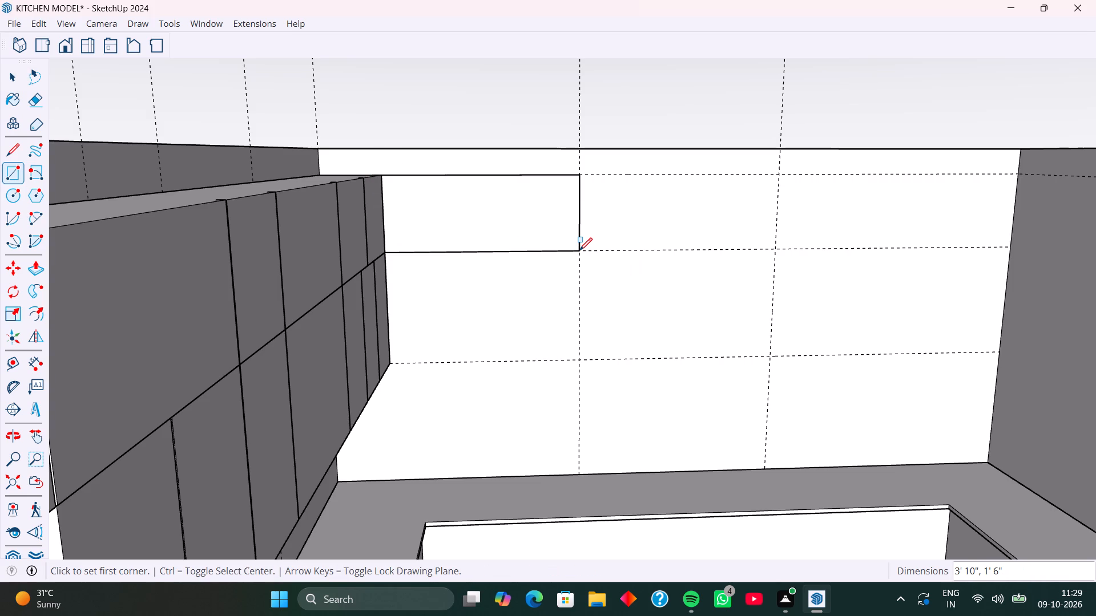
pyautogui.click(386, 254)
pyautogui.click(582, 359)
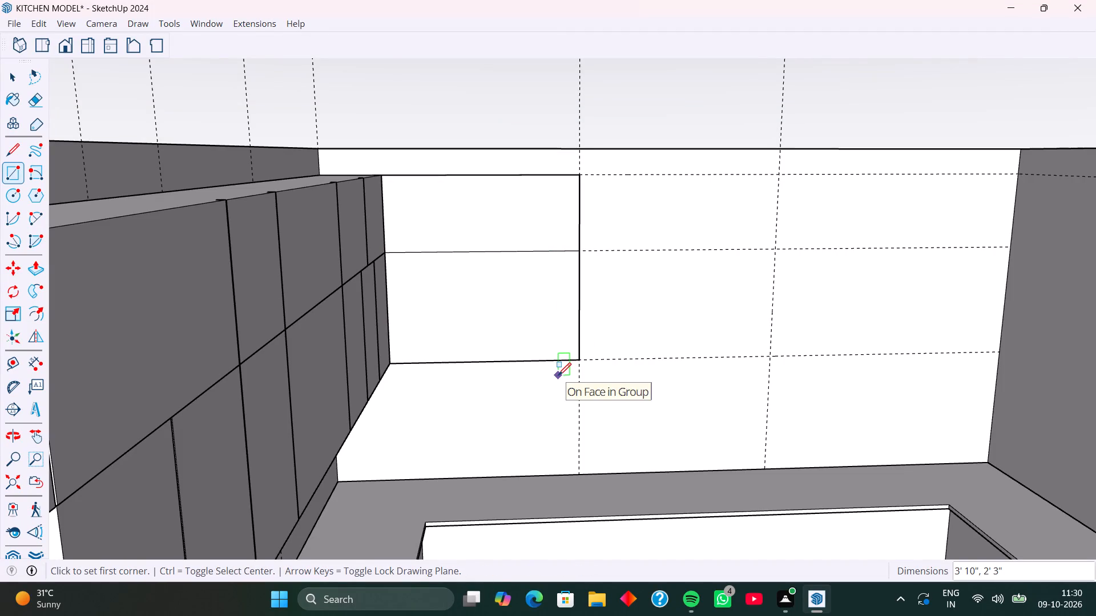
# Push/Pull both new back-wall rectangles out 1'1" to form the upper and lower wall cabinets.
pyautogui.press('p')
pyautogui.click(516, 231)
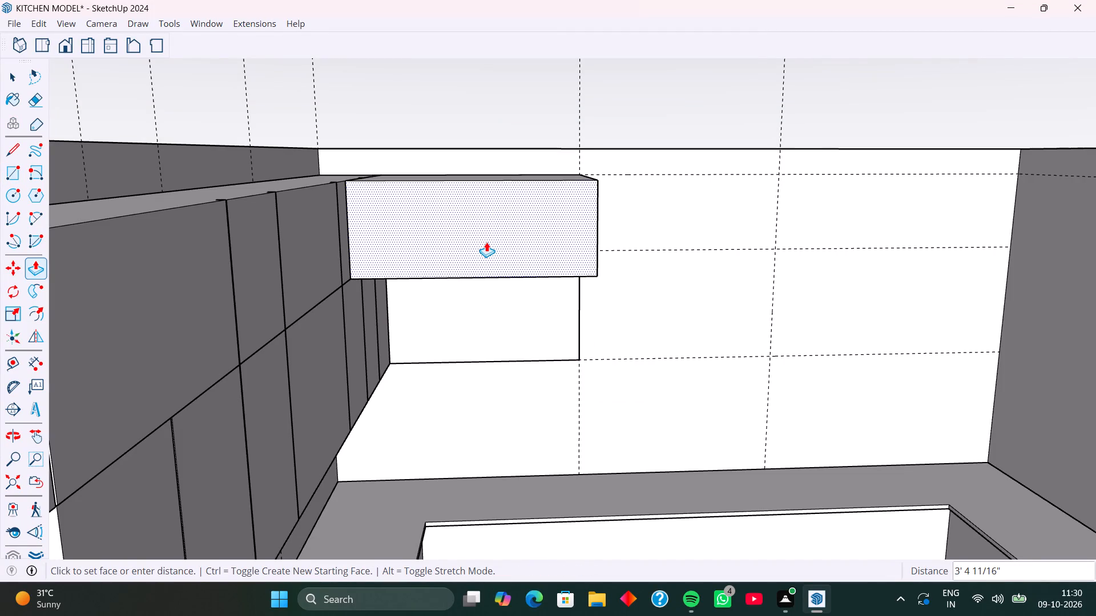
pyautogui.write("1'1")
pyautogui.press('Return')
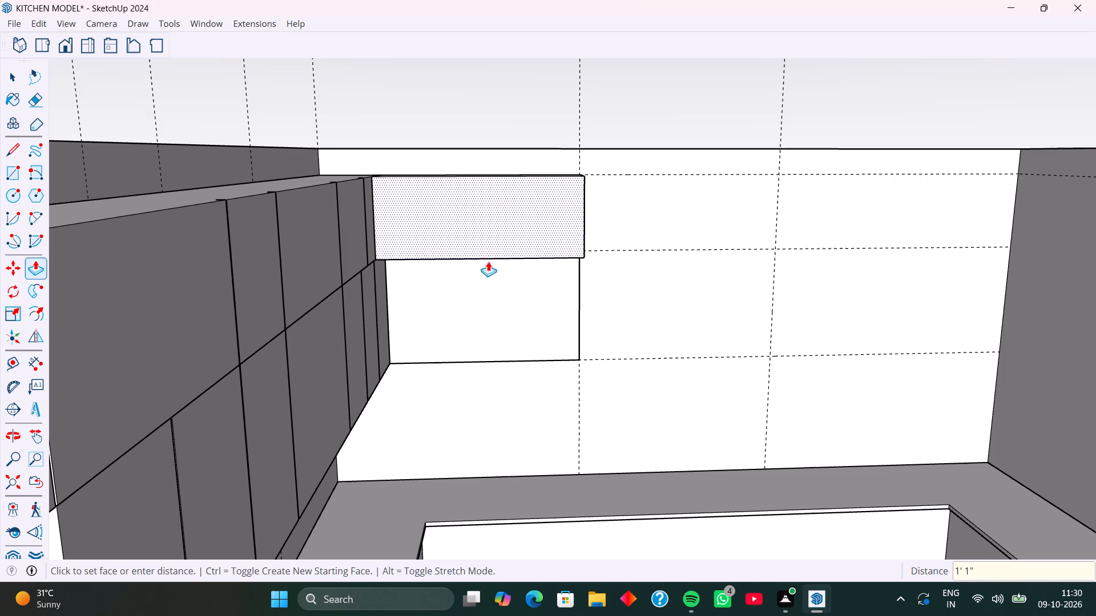
pyautogui.doubleClick(493, 291)
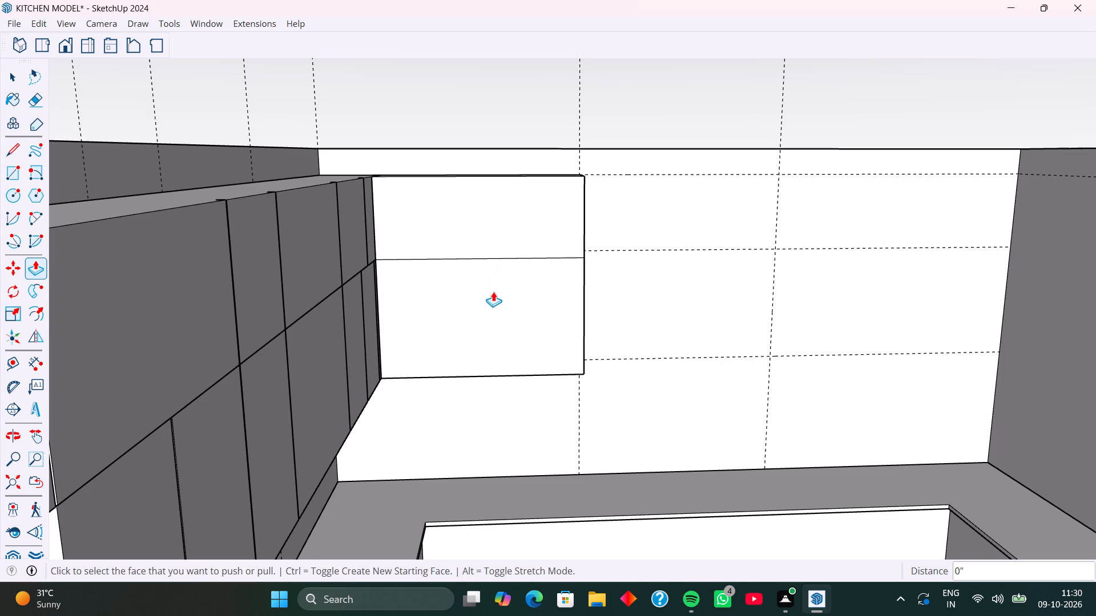
pyautogui.press('space')
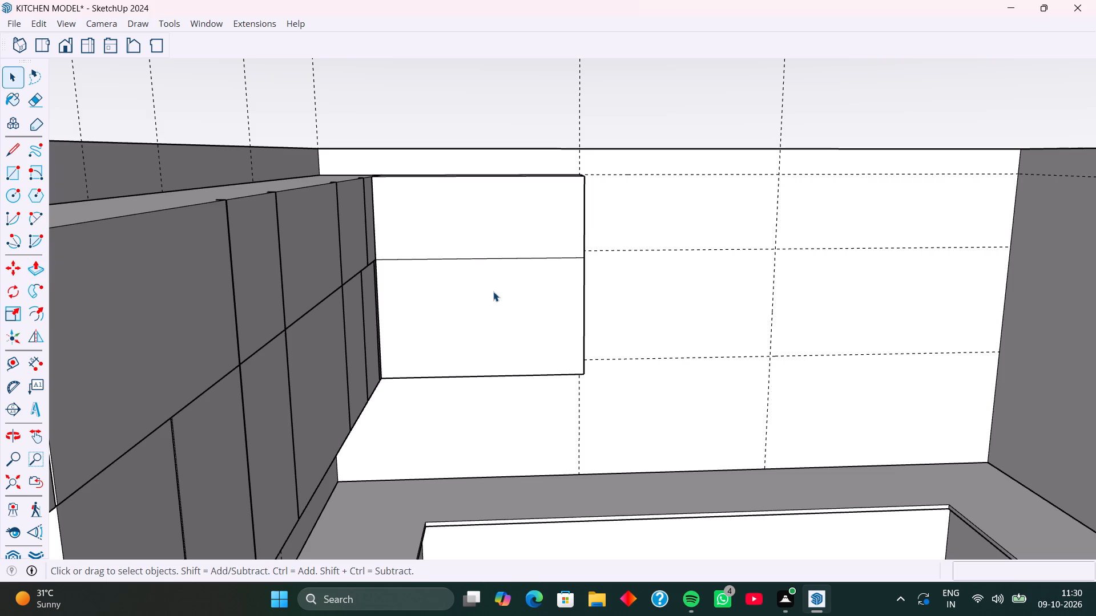
# Copy the outer vertical edge of each new cabinet front 1'11" inward to split both fronts in half.
pyautogui.click(585, 230)
pyautogui.press('m')
pyautogui.click(583, 257)
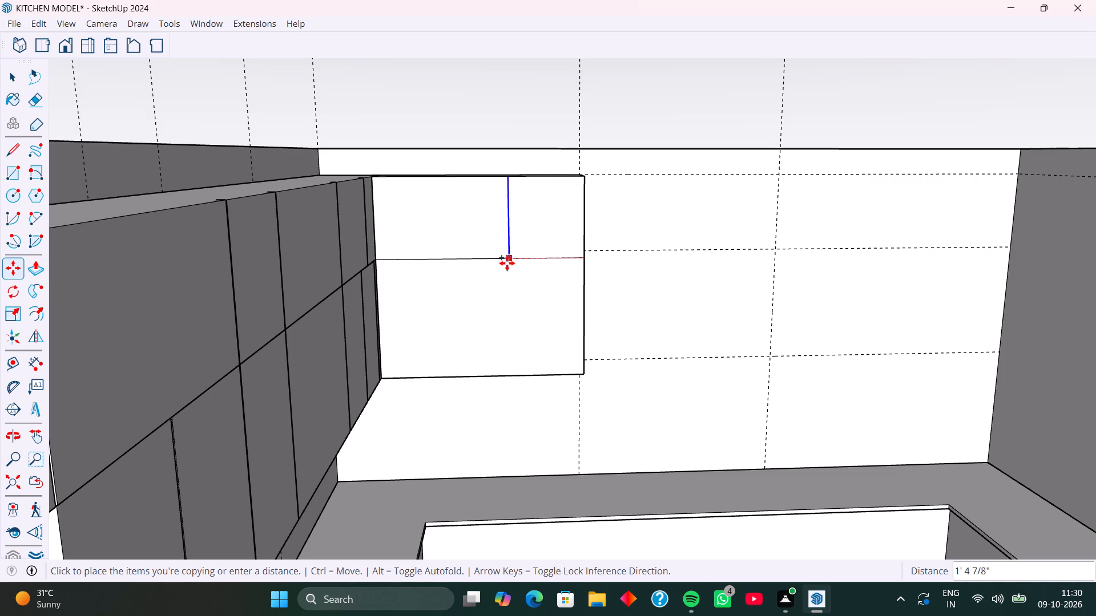
pyautogui.click(481, 261)
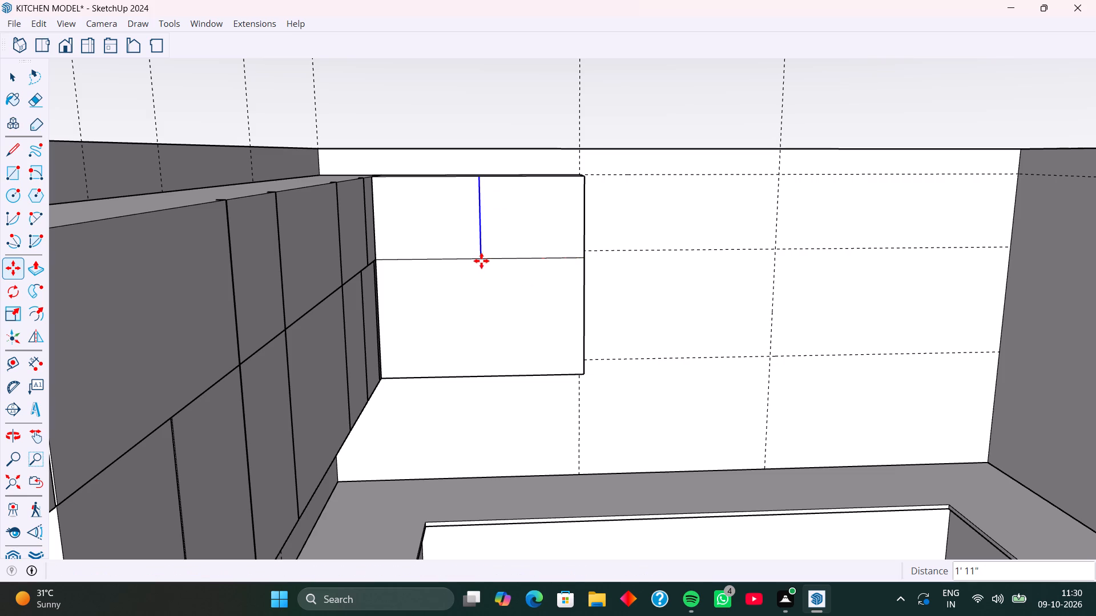
pyautogui.press('space')
pyautogui.click(583, 322)
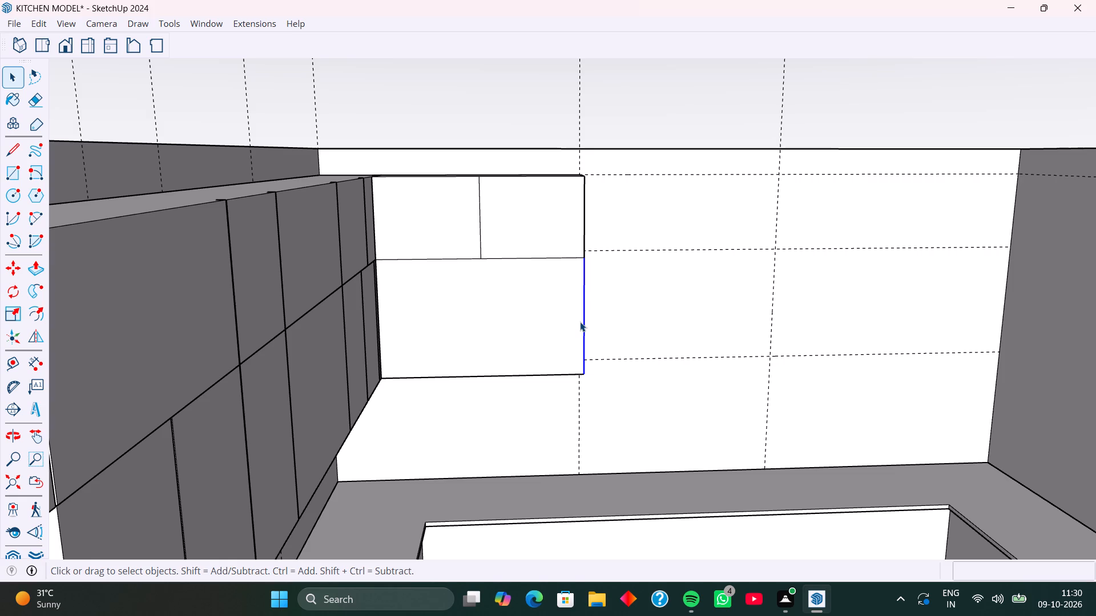
pyautogui.press('m')
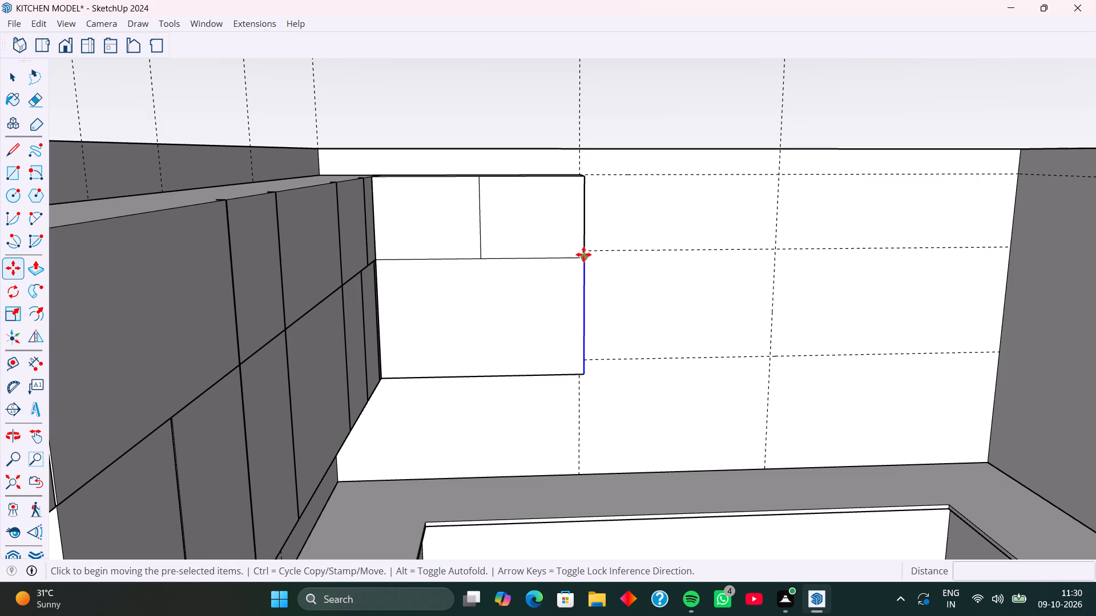
pyautogui.click(583, 254)
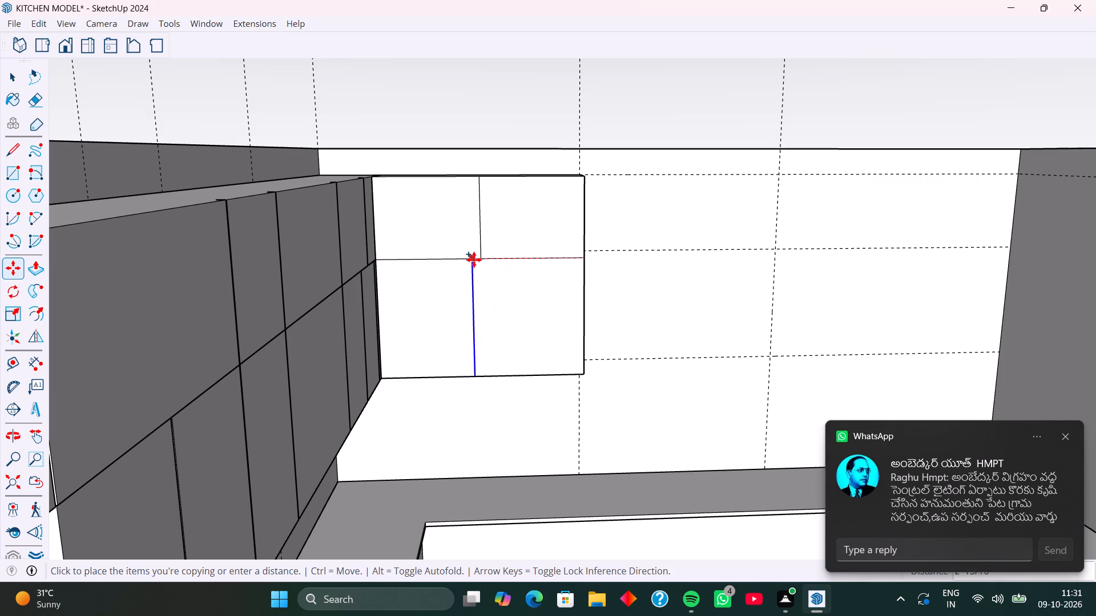
pyautogui.click(481, 259)
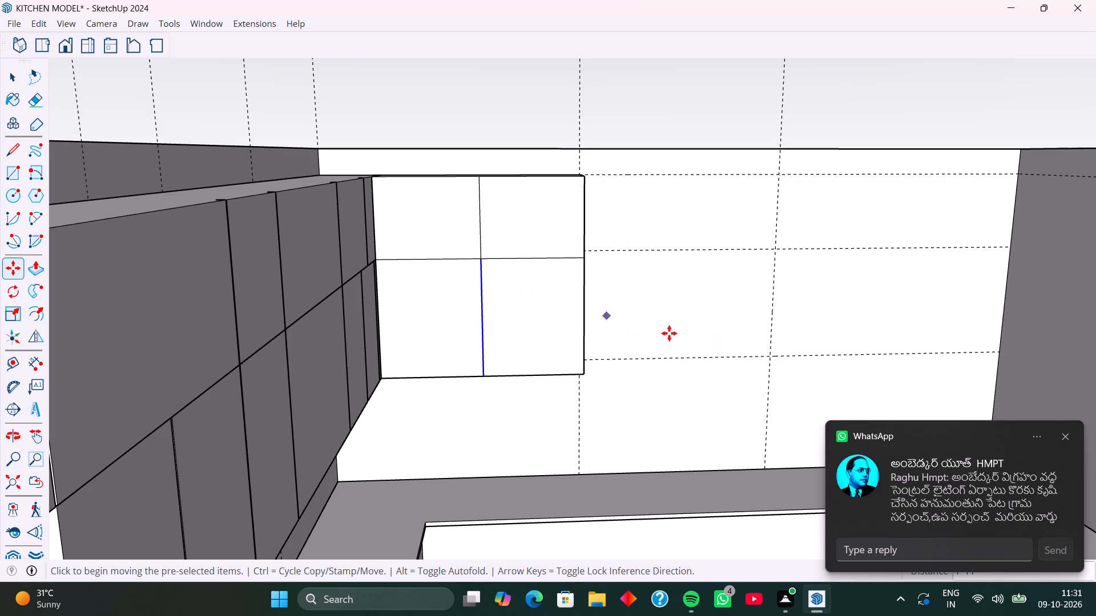
pyautogui.click(1067, 435)
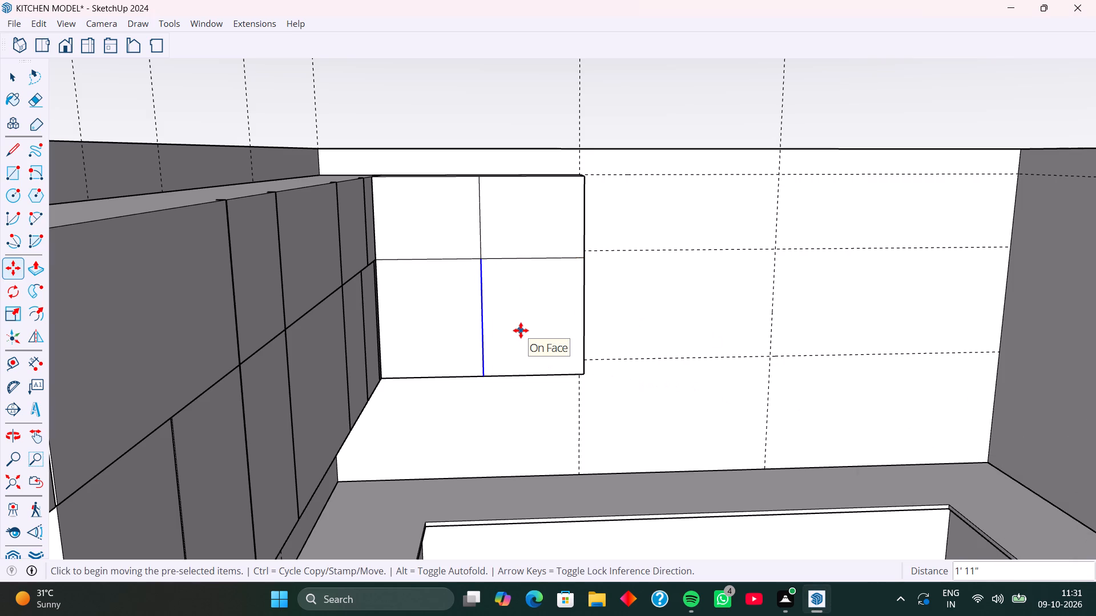
pyautogui.press('space')
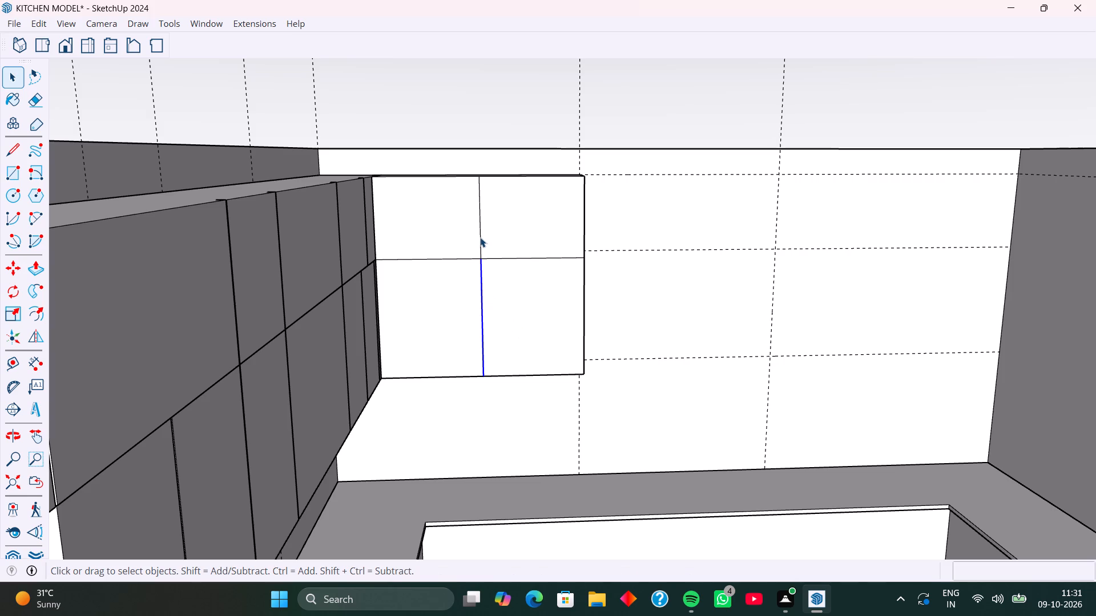
# Copy the central vertical edges of both new cabinet fronts 3 mm toward the existing cabinets, then copy those 6 mm back the opposite way.
pyautogui.keyDown('shift'); pyautogui.click(480, 237); pyautogui.keyUp('shift')
pyautogui.press('m')
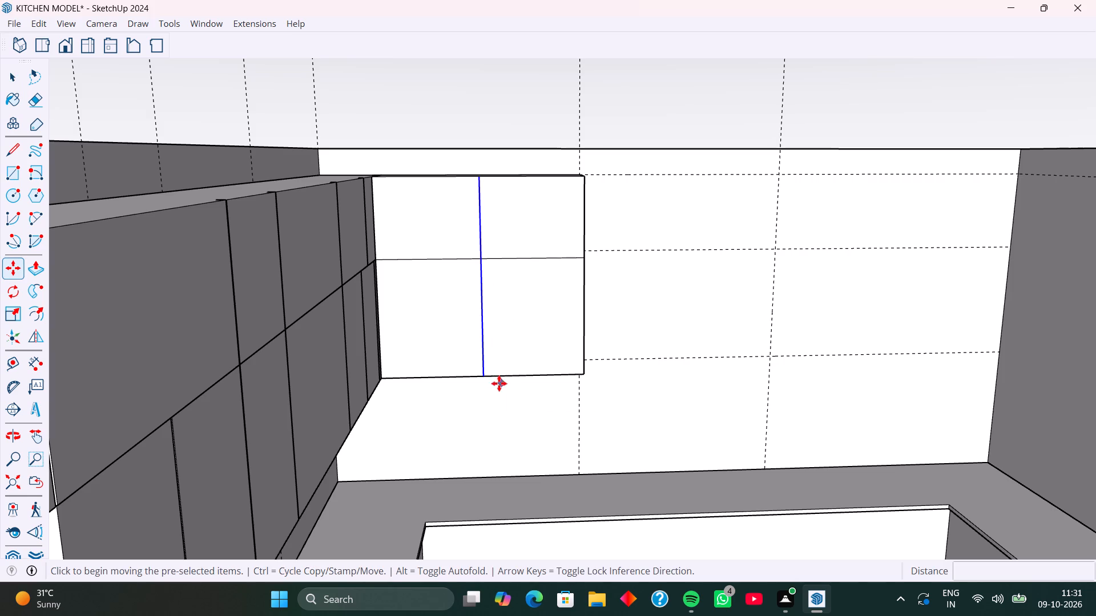
pyautogui.click(482, 376)
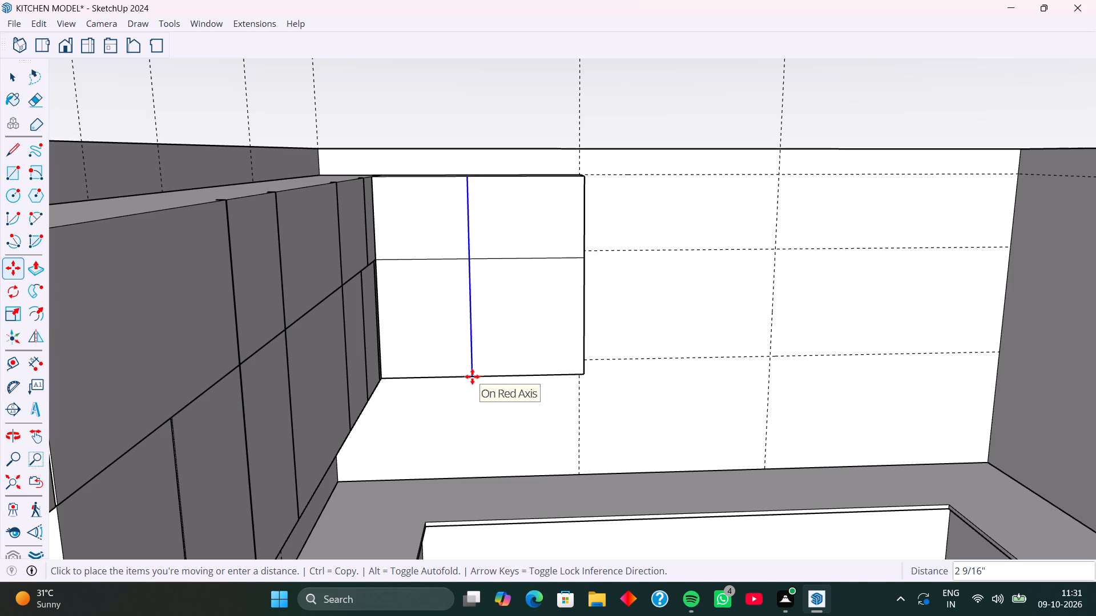
pyautogui.write('3mm')
pyautogui.press('Return')
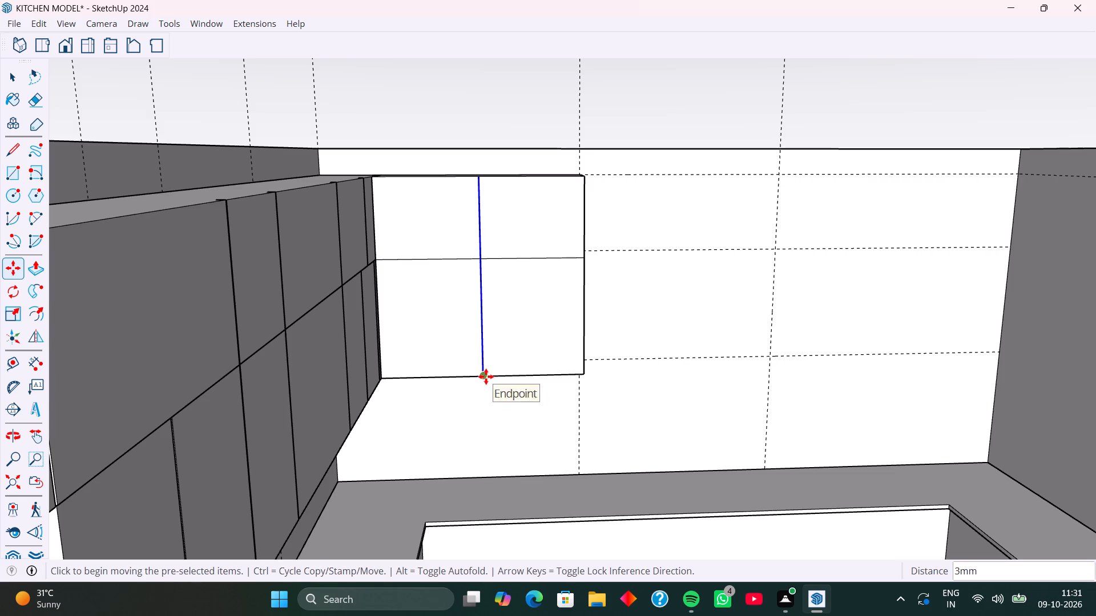
pyautogui.scroll(6, 487, 376)
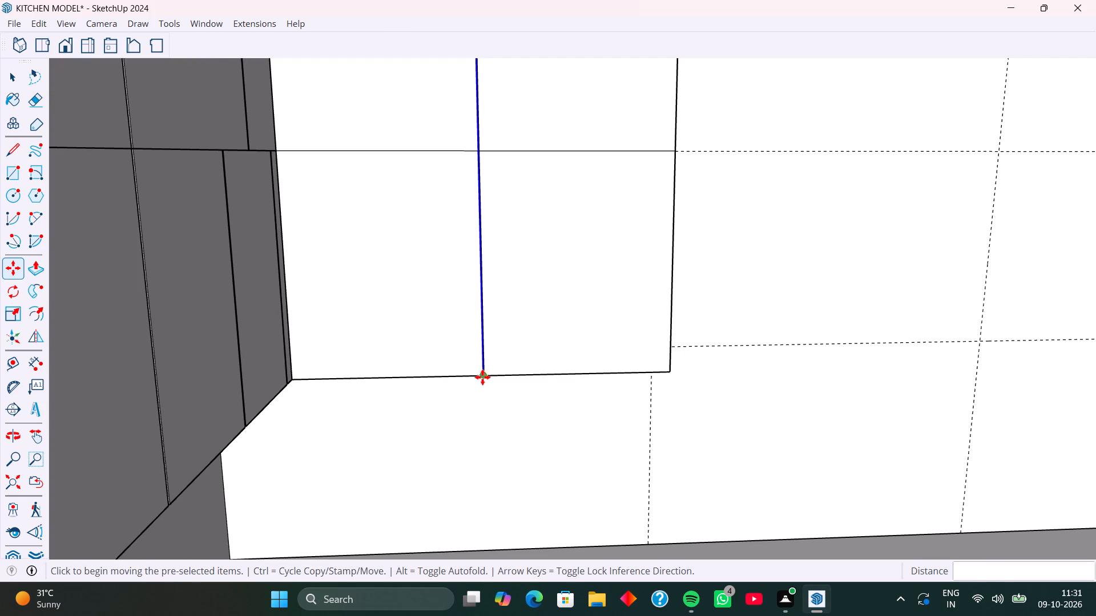
pyautogui.keyDown('shift'); pyautogui.moveTo(482, 372); pyautogui.dragTo(464, 414, button='middle'); pyautogui.keyUp('shift')
pyautogui.scroll(5, 464, 414)
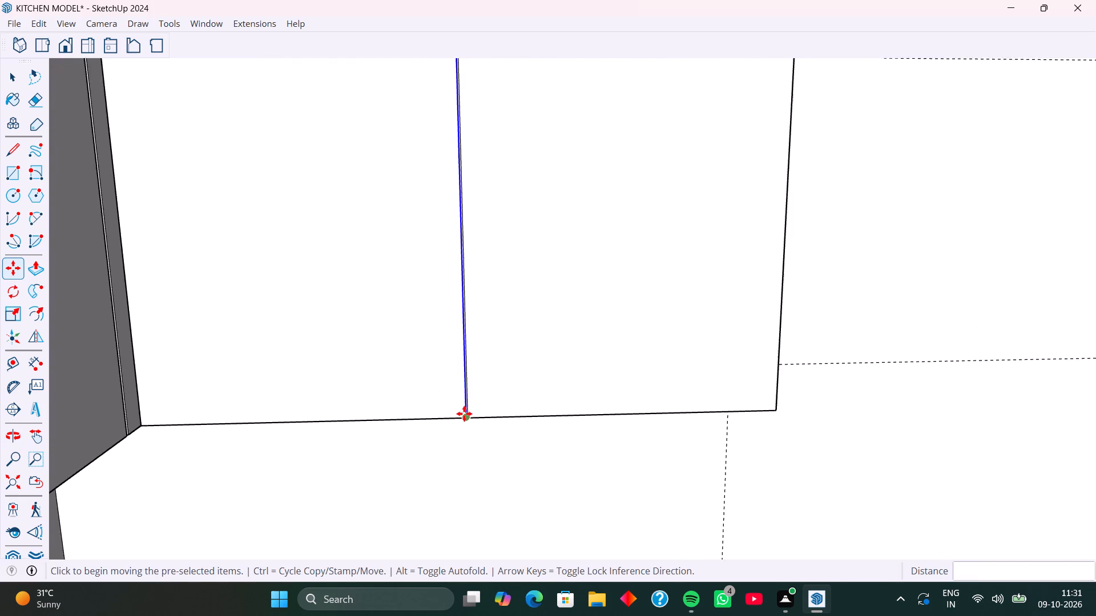
pyautogui.scroll(13, 464, 414)
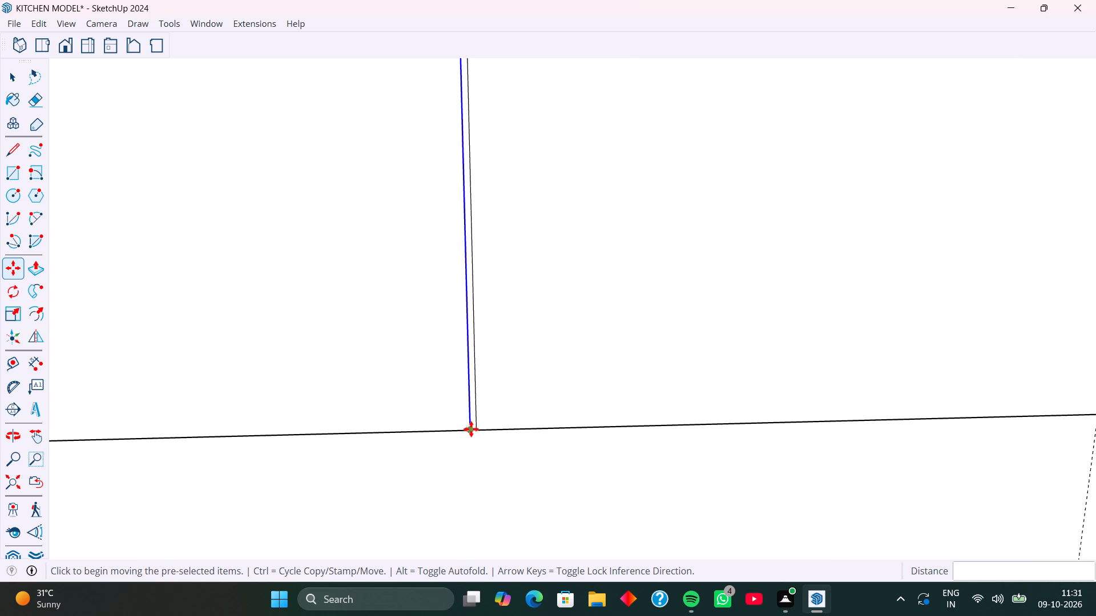
pyautogui.click(469, 429)
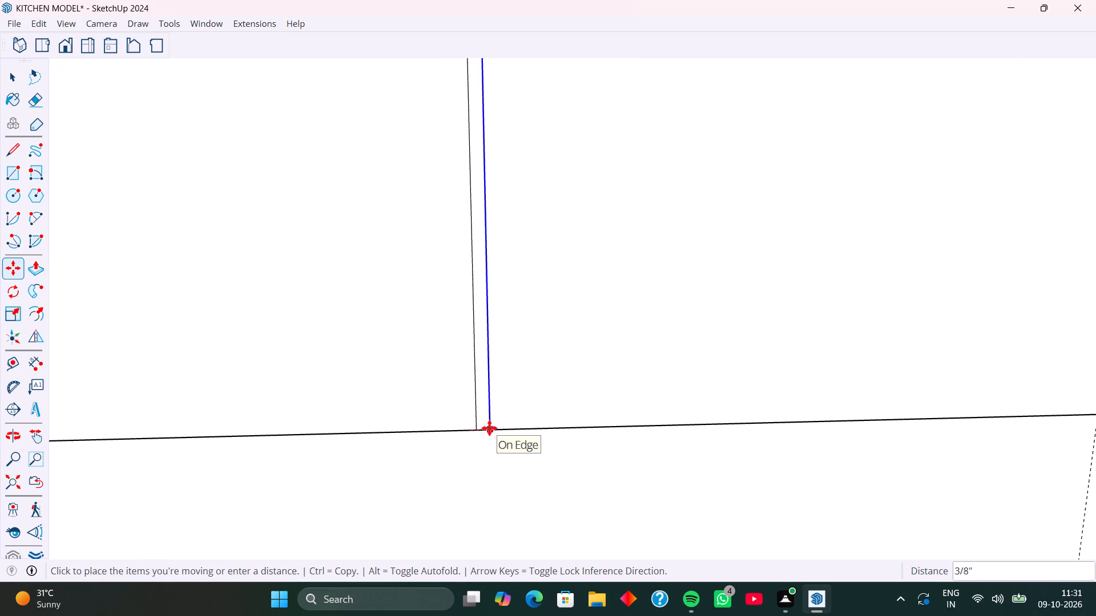
pyautogui.write('6mm')
pyautogui.press('Return')
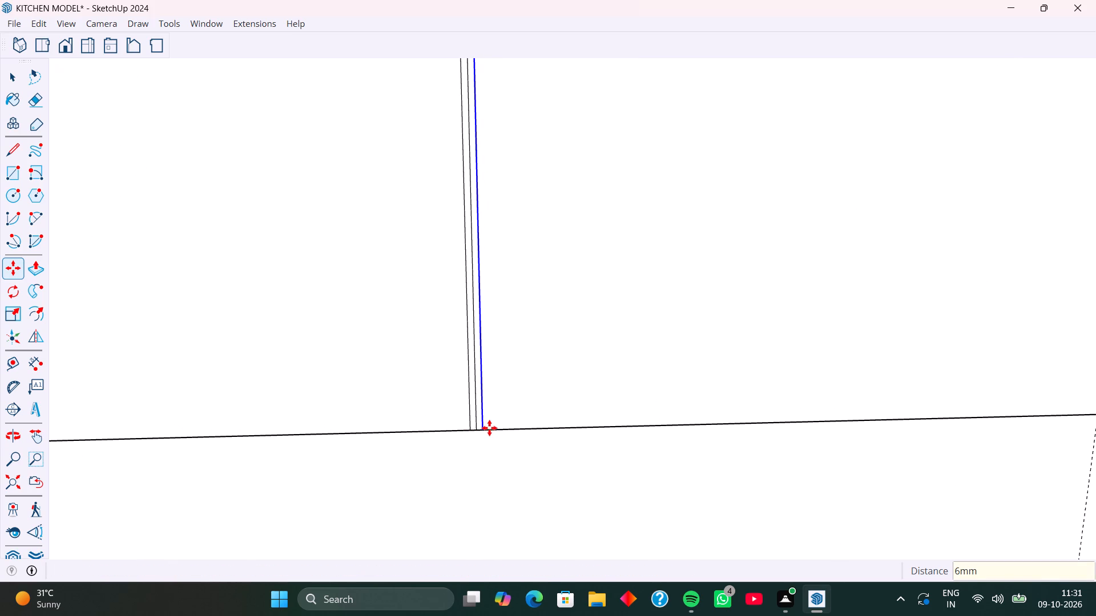
# Erase the original middle vertical edges on the lower and upper cabinet fronts, leaving only the groove's two outer lines.
pyautogui.press('e')
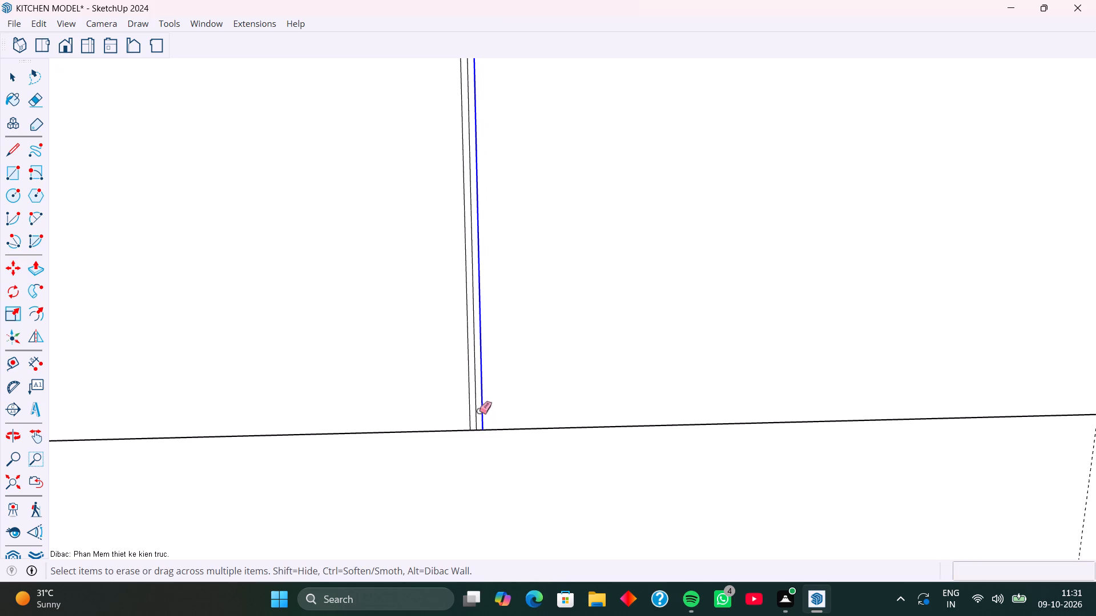
pyautogui.click(476, 411)
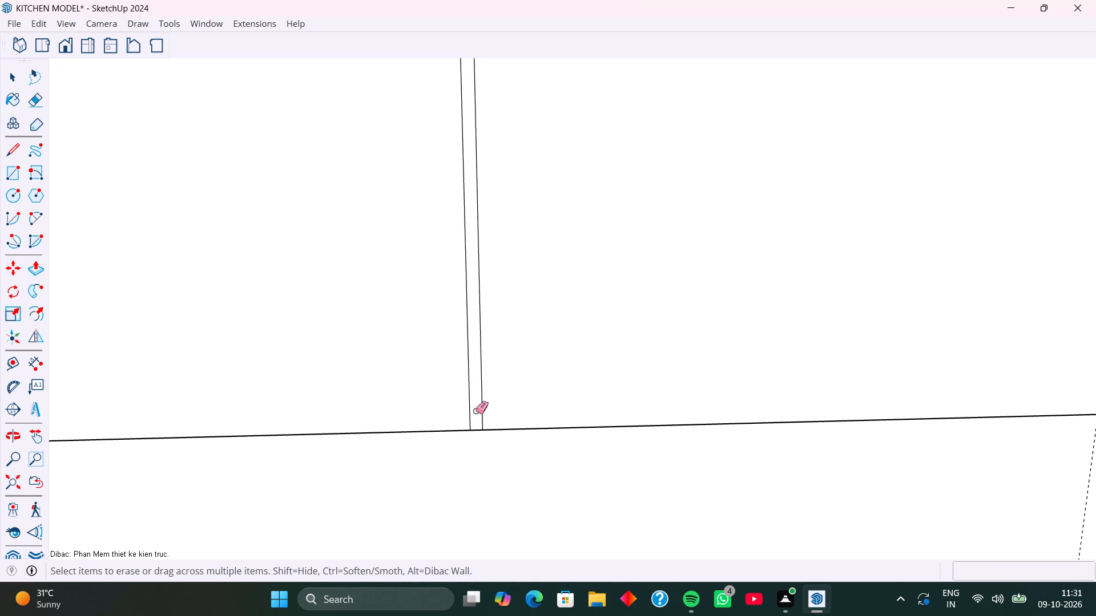
pyautogui.scroll(-18, 420, 427)
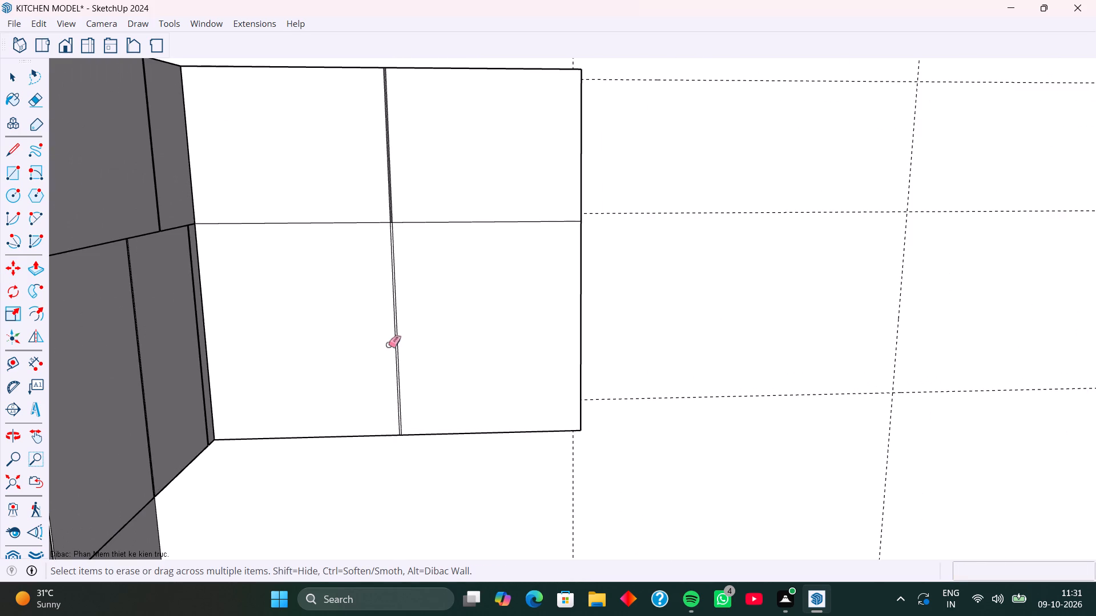
pyautogui.scroll(18, 379, 136)
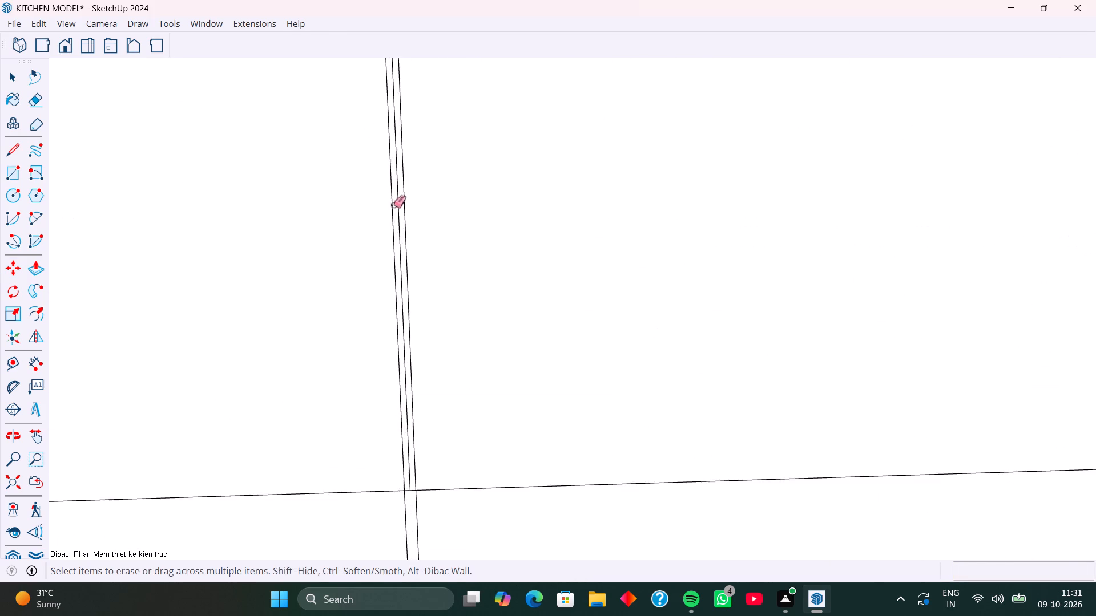
pyautogui.scroll(3, 393, 205)
pyautogui.click(401, 240)
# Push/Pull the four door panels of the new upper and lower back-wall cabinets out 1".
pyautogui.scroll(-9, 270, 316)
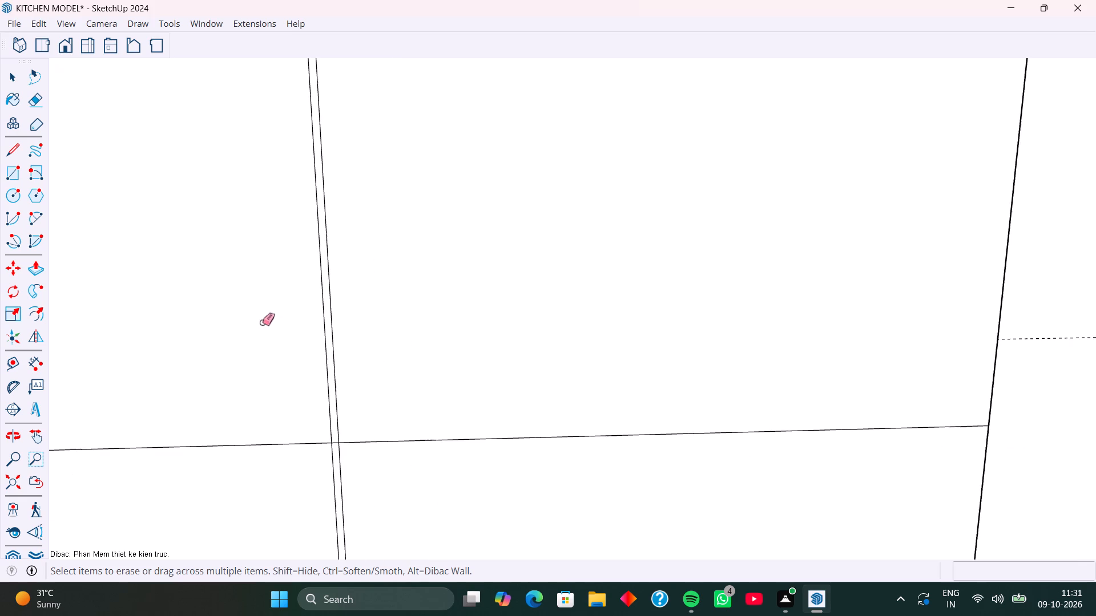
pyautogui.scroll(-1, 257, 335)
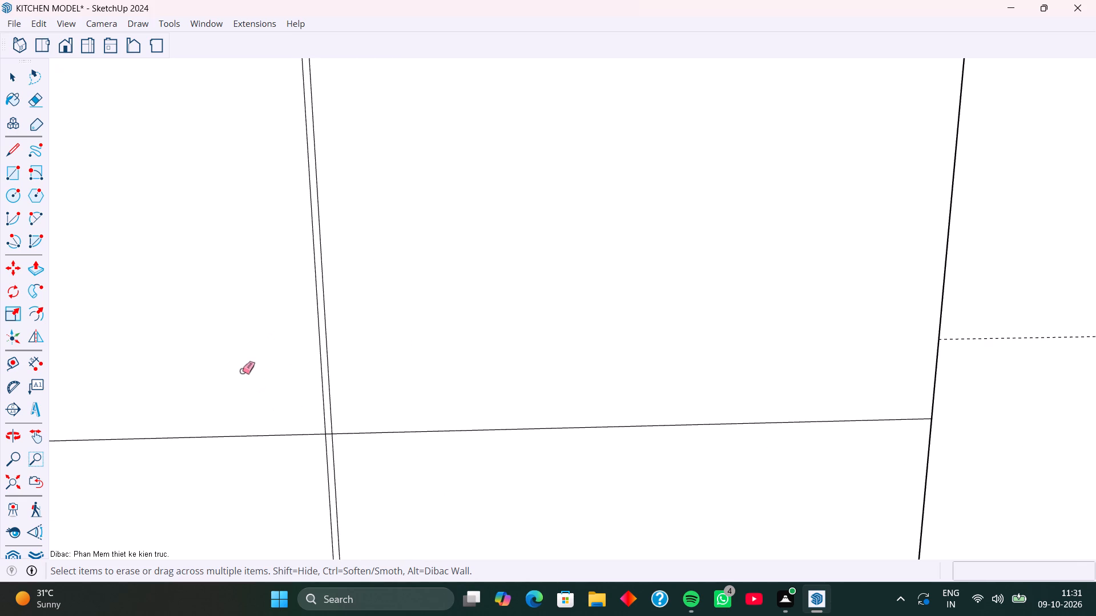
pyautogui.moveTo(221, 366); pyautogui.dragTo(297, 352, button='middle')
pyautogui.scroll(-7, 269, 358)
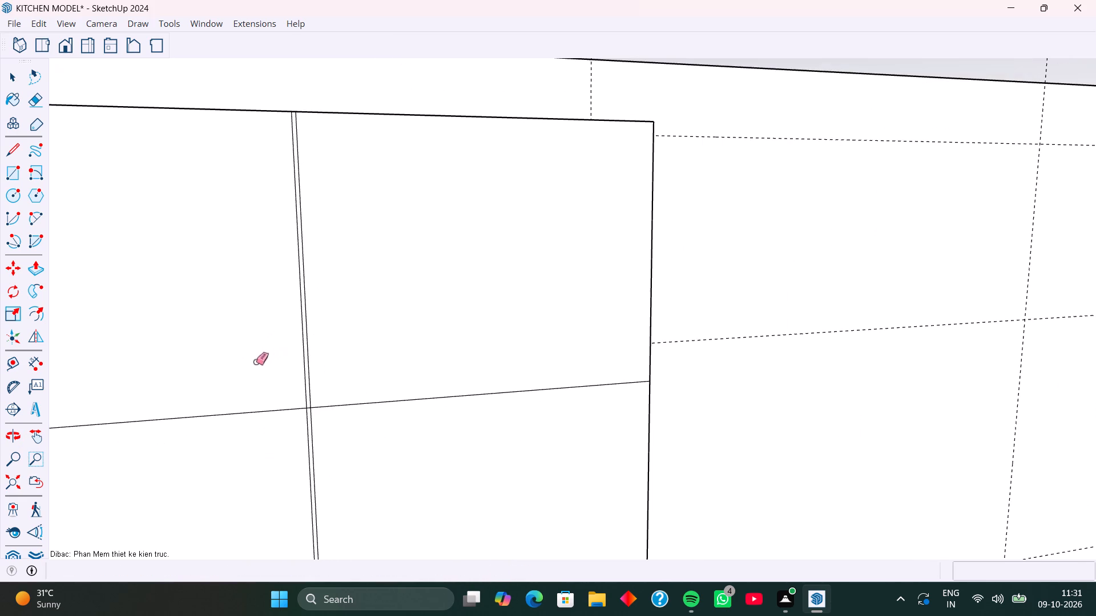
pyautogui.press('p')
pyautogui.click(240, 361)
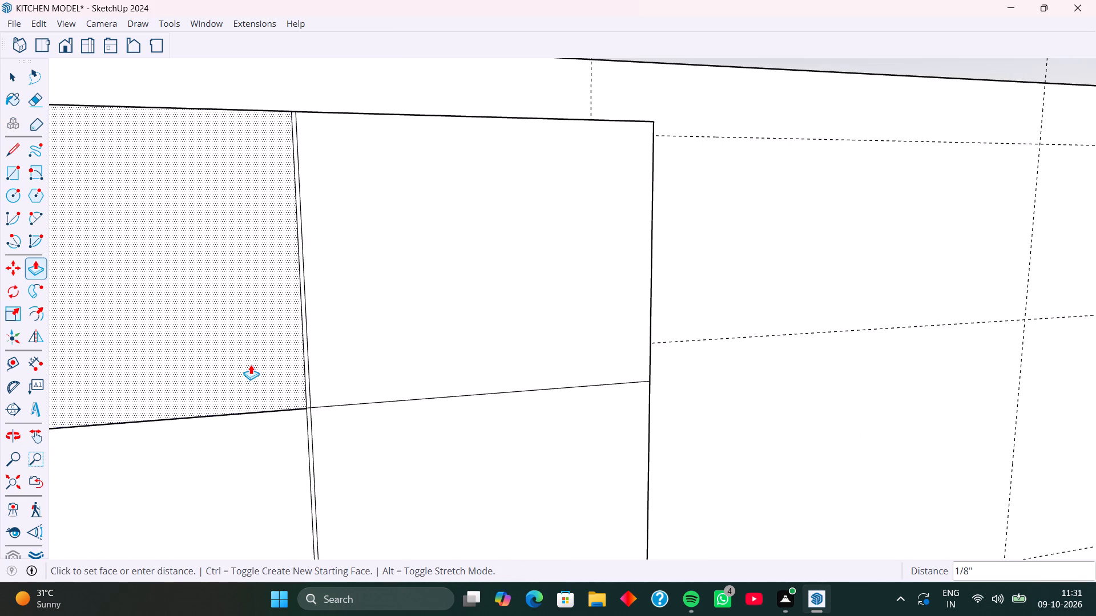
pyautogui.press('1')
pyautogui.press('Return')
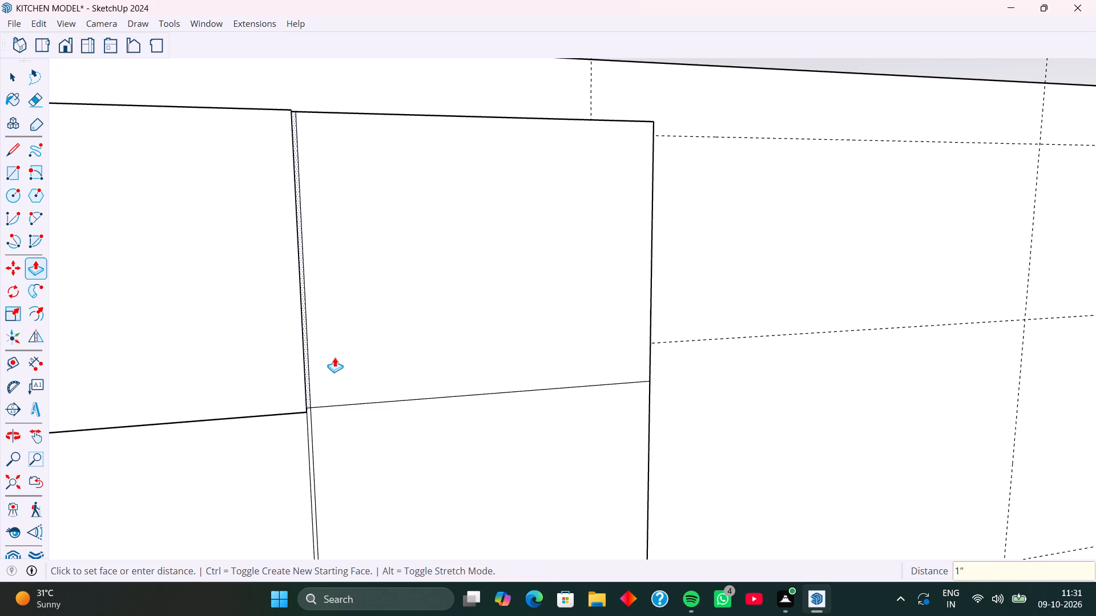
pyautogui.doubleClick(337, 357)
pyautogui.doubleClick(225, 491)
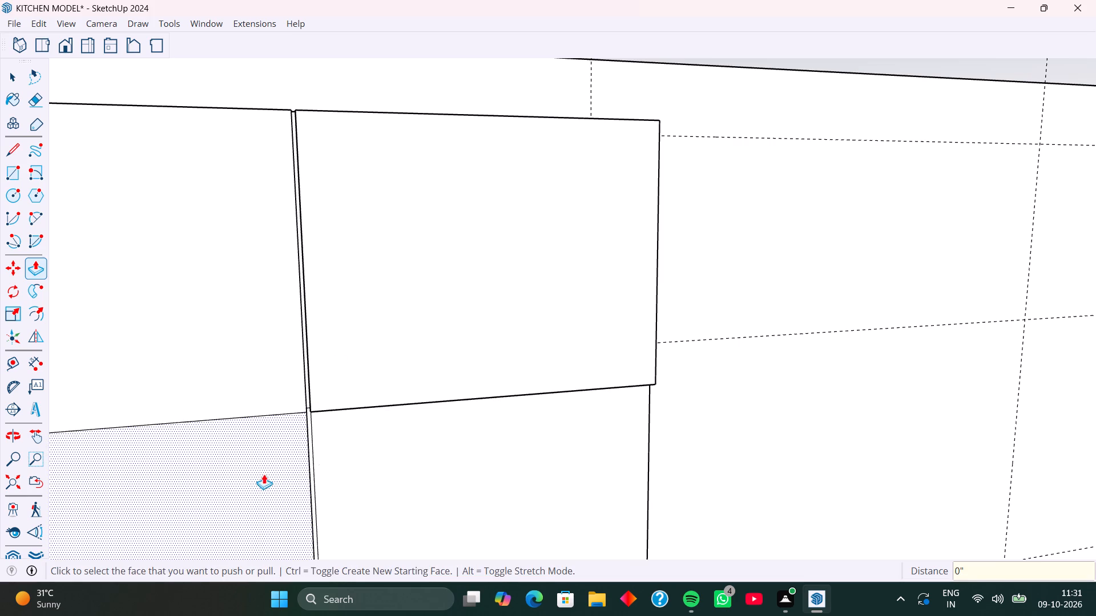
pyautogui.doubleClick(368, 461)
# Examine the raised door panels and the joint between the upper and lower cabinets from several angles.
pyautogui.scroll(-5, 288, 433)
pyautogui.scroll(-3, 333, 434)
pyautogui.moveTo(394, 447); pyautogui.dragTo(392, 448, button='middle')
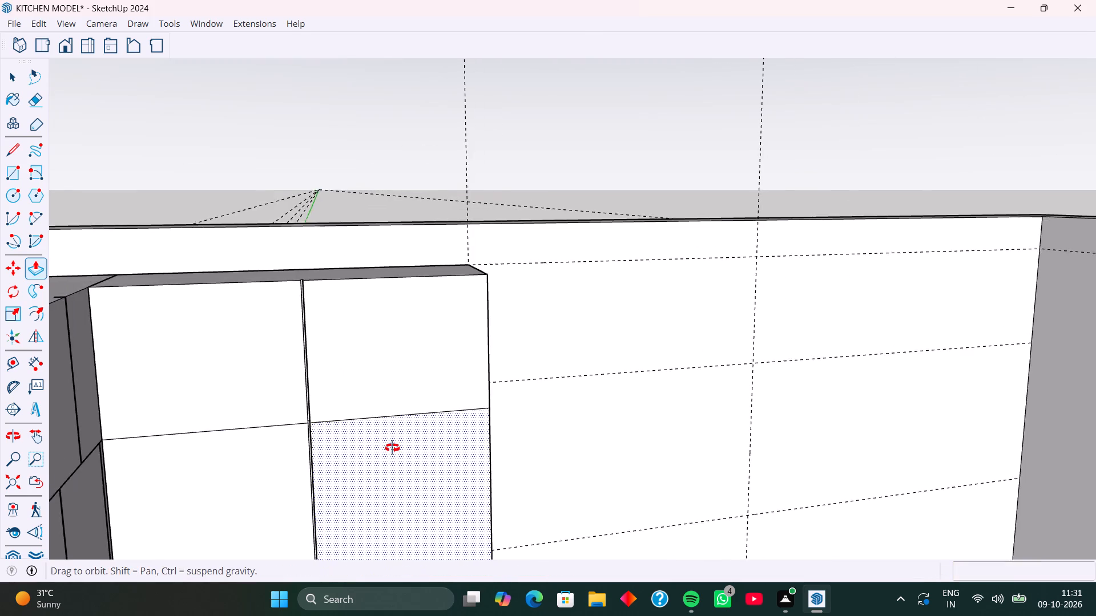
pyautogui.moveTo(392, 448); pyautogui.dragTo(322, 445, button='middle')
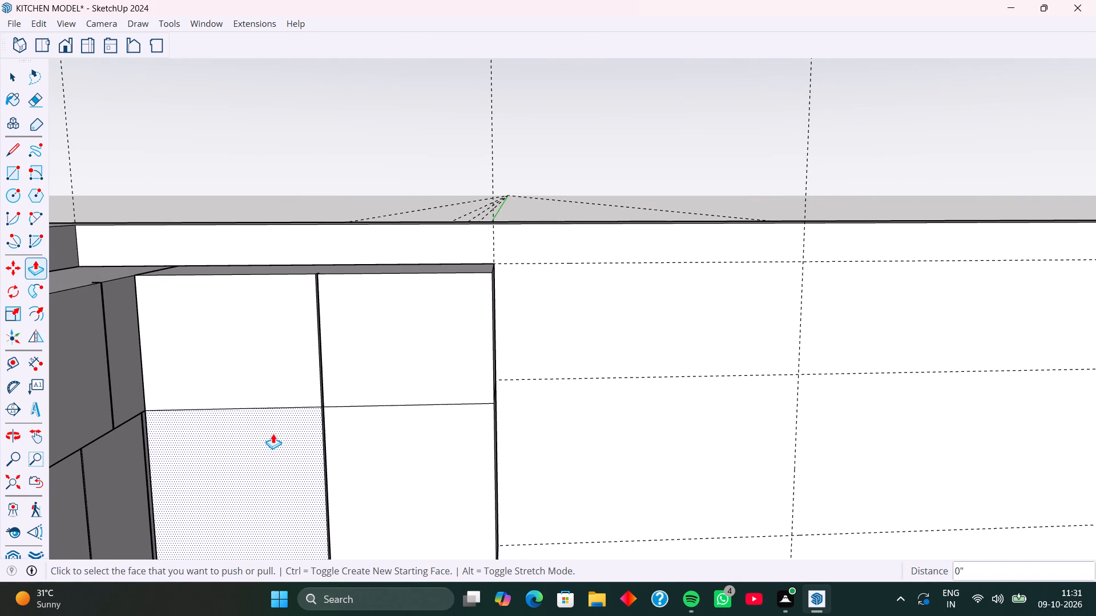
pyautogui.keyDown('shift'); pyautogui.moveTo(261, 404); pyautogui.dragTo(385, 351, button='middle'); pyautogui.keyUp('shift')
pyautogui.moveTo(249, 398); pyautogui.dragTo(240, 374, button='middle')
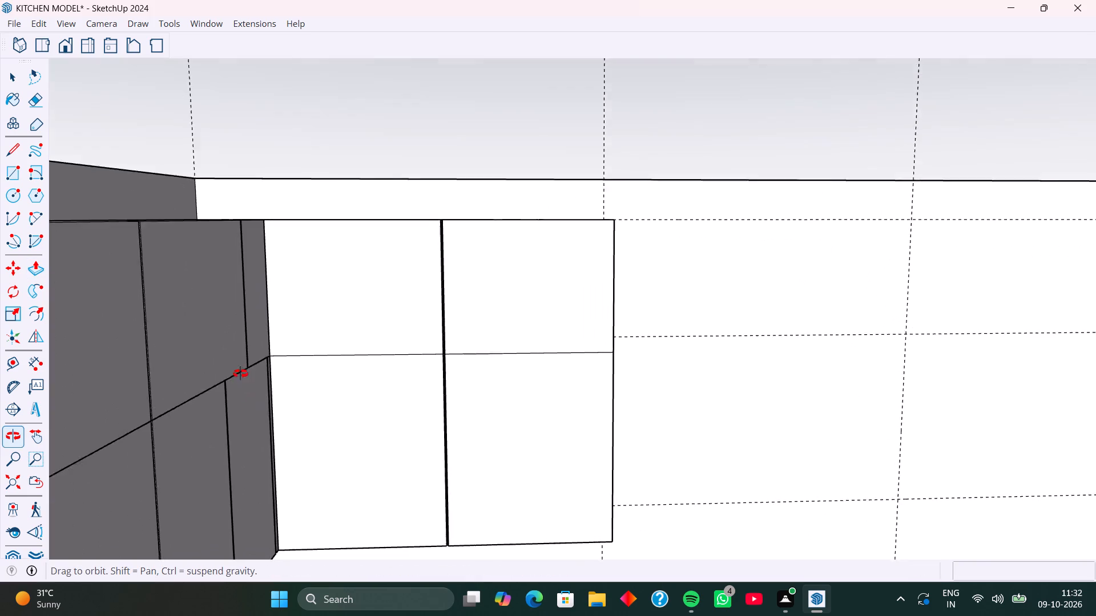
pyautogui.moveTo(240, 374); pyautogui.dragTo(241, 315, button='middle')
pyautogui.moveTo(237, 351); pyautogui.dragTo(299, 315, button='middle')
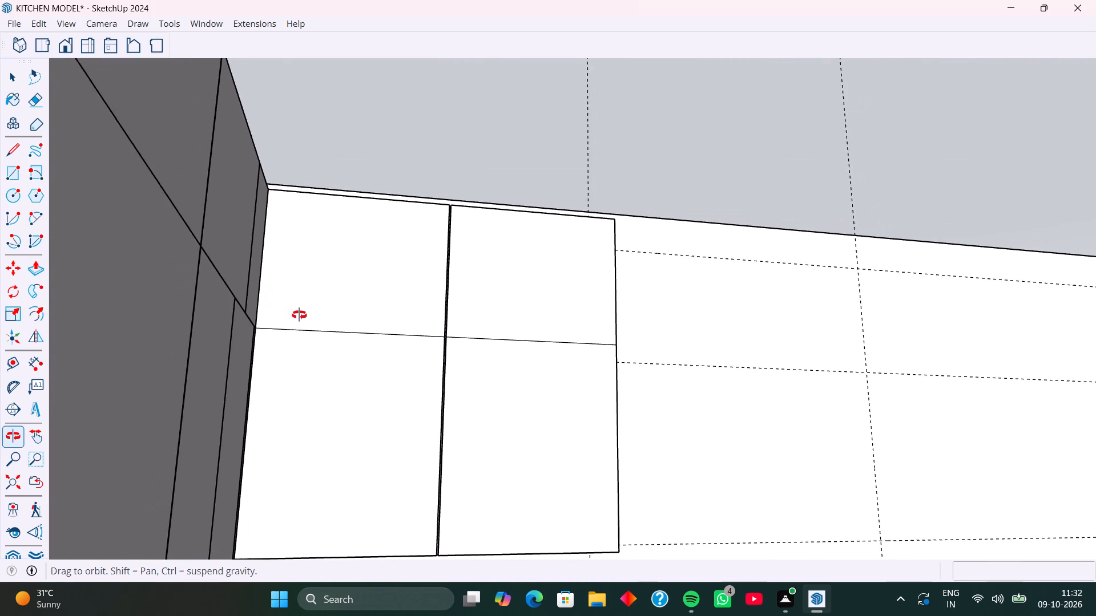
pyautogui.moveTo(299, 315); pyautogui.dragTo(235, 342, button='middle')
pyautogui.scroll(6, 333, 345)
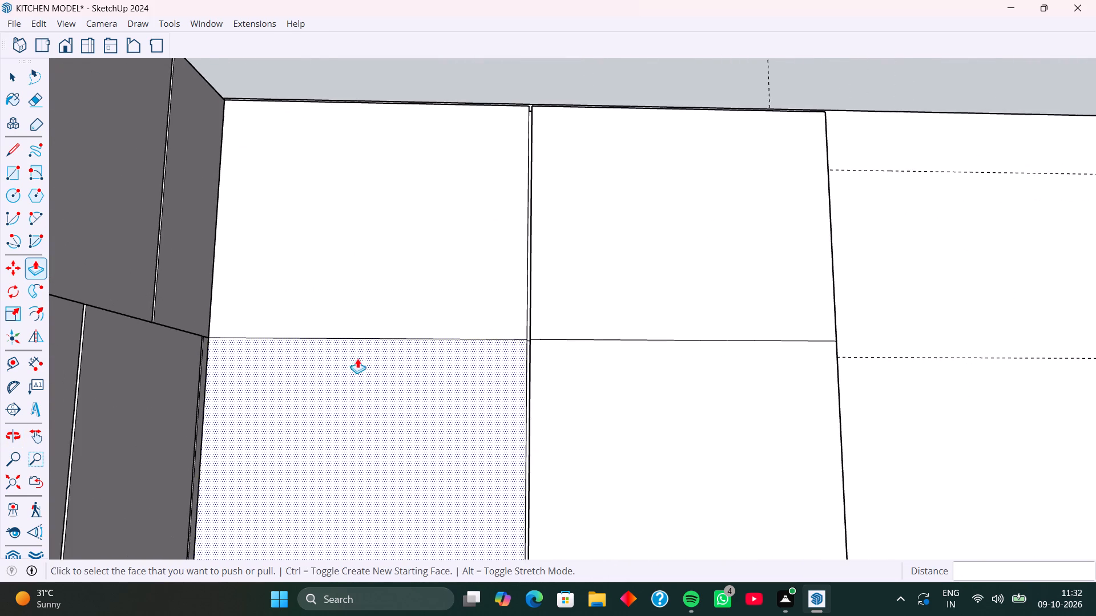
pyautogui.scroll(2, 368, 352)
pyautogui.moveTo(368, 360); pyautogui.dragTo(343, 409, button='middle')
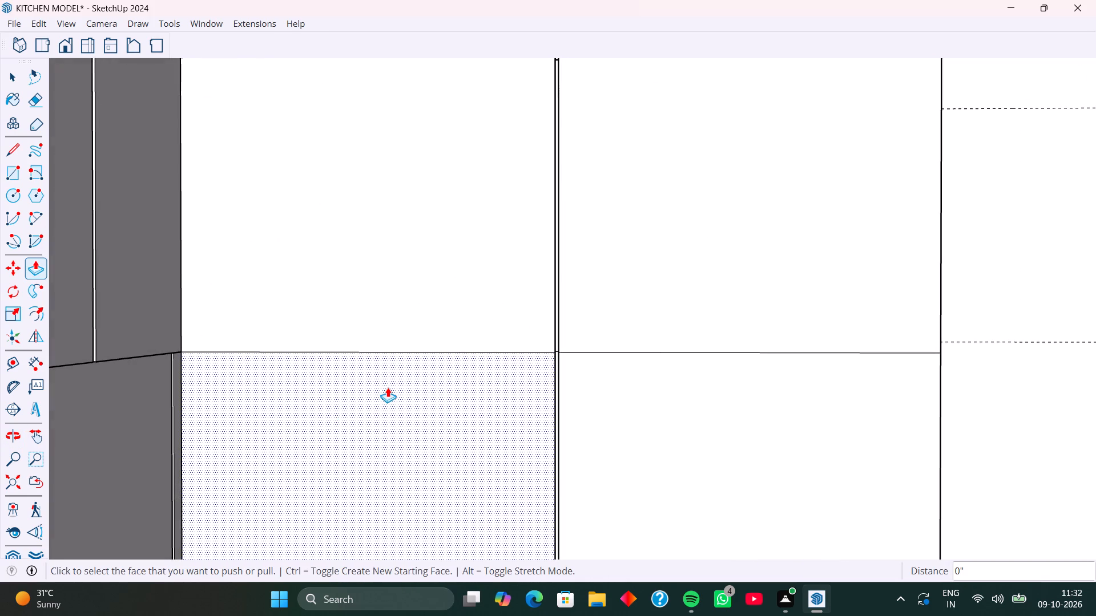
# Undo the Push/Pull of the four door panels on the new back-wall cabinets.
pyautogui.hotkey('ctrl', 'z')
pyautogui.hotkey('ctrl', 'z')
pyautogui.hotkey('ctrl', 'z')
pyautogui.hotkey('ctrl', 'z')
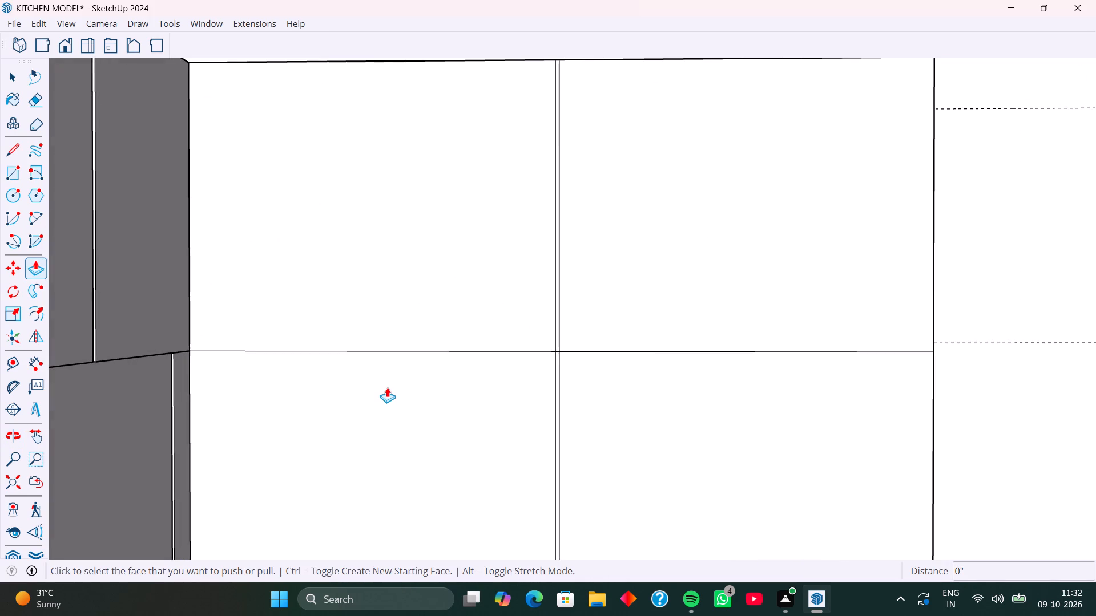
# Copy the horizontal edges between the upper and lower fronts 3 mm down, then copy those 6 mm up.
pyautogui.press('space')
pyautogui.scroll(1, 440, 358)
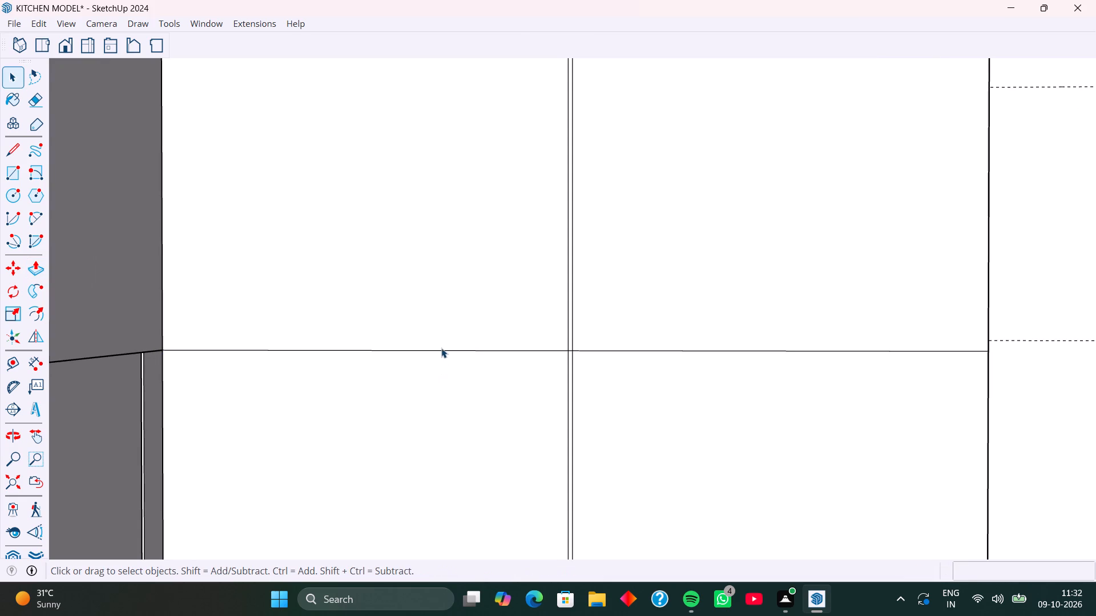
pyautogui.click(441, 348)
pyautogui.click(507, 352)
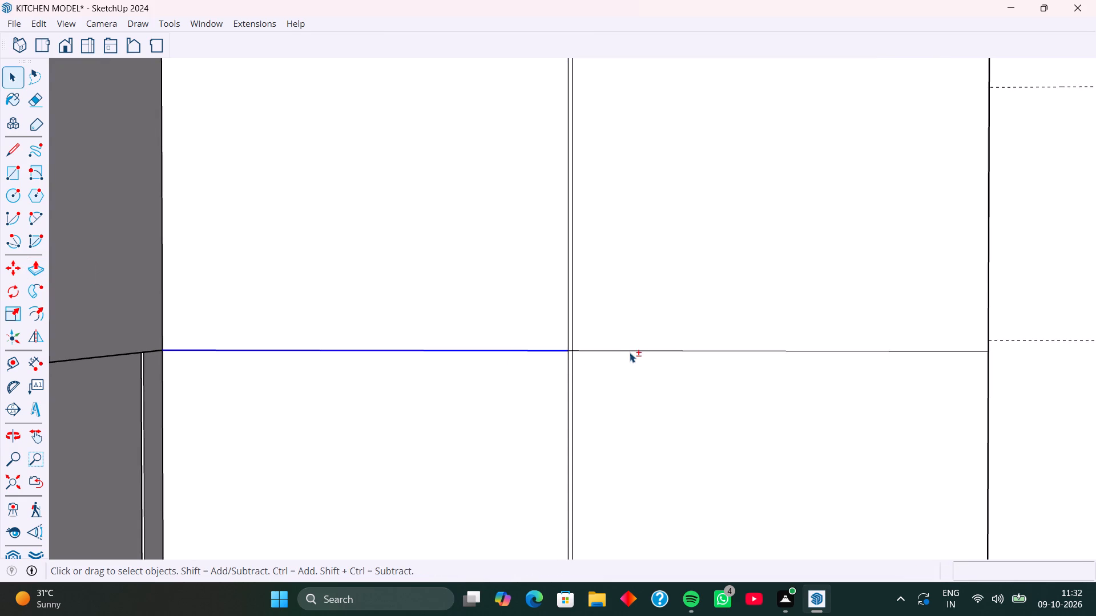
pyautogui.keyDown('shift'); pyautogui.click(634, 351); pyautogui.keyUp('shift')
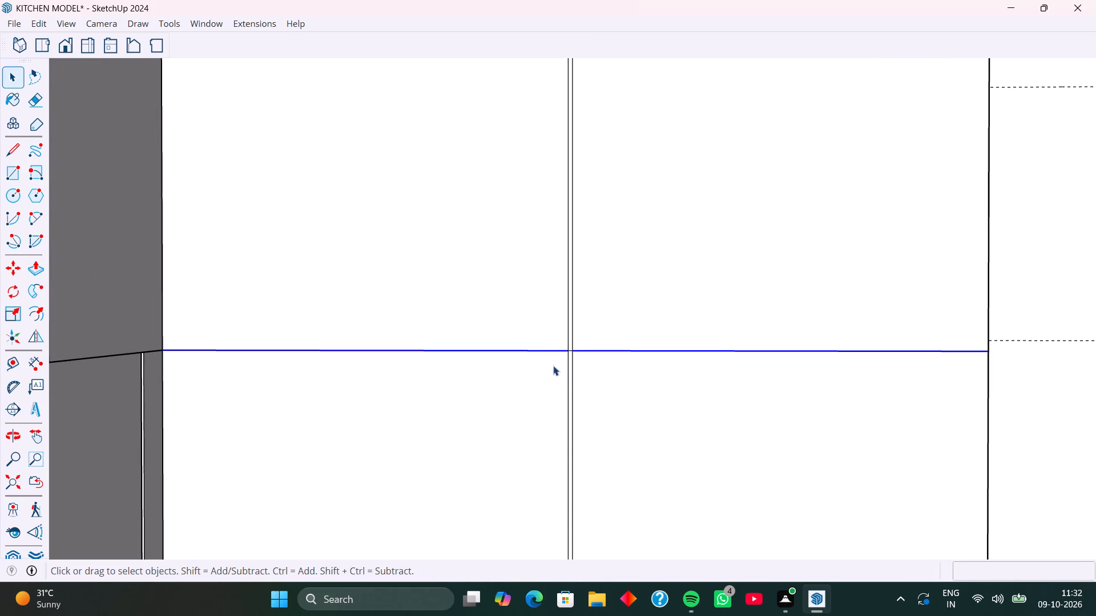
pyautogui.press('m')
pyautogui.scroll(16, 572, 348)
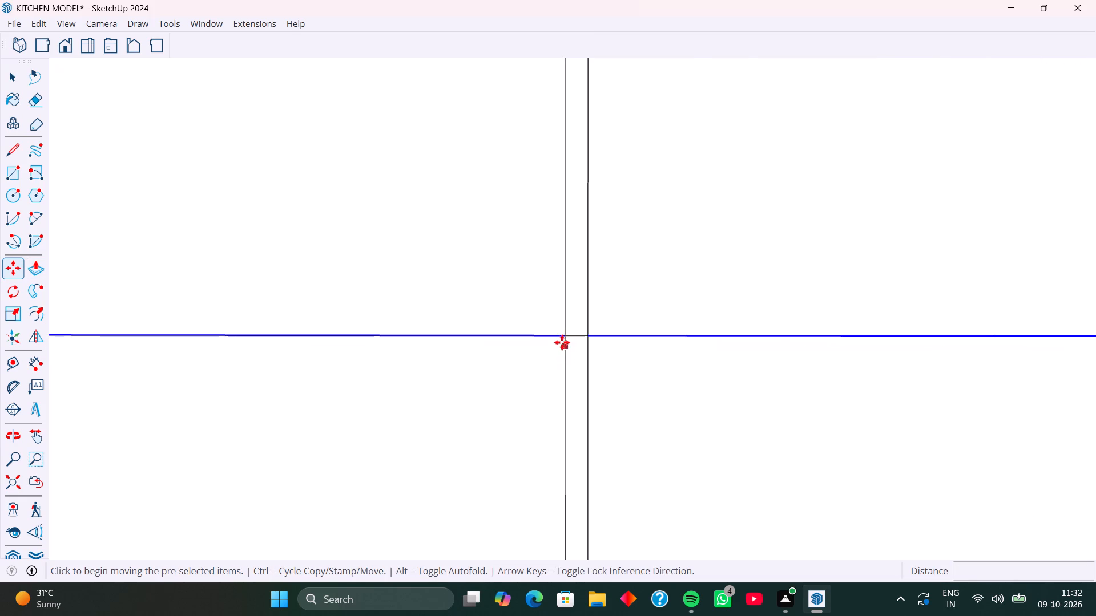
pyautogui.click(564, 335)
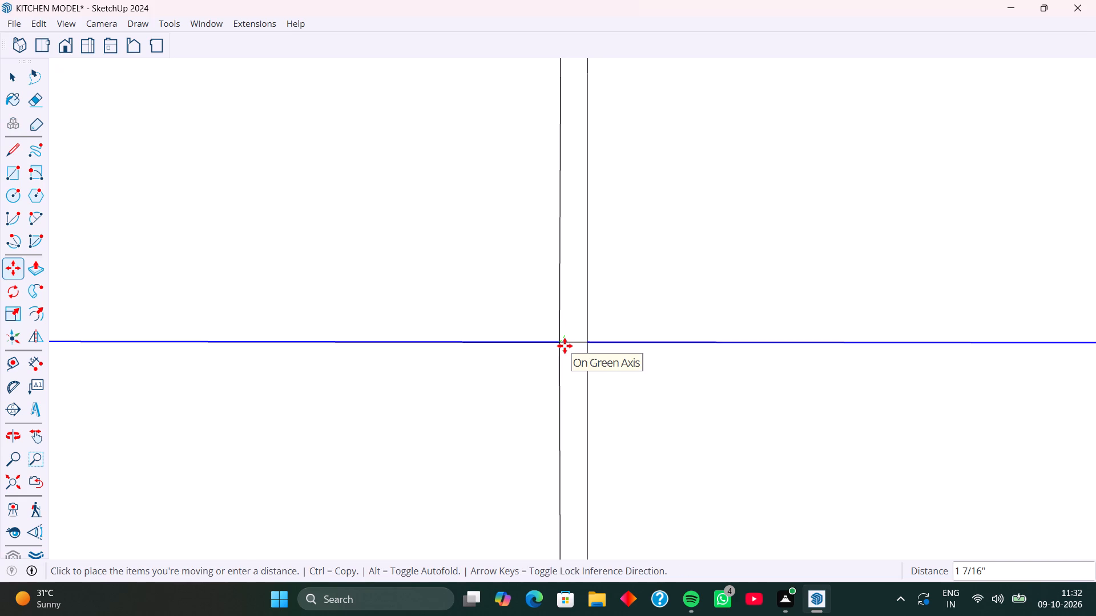
pyautogui.press('Up')
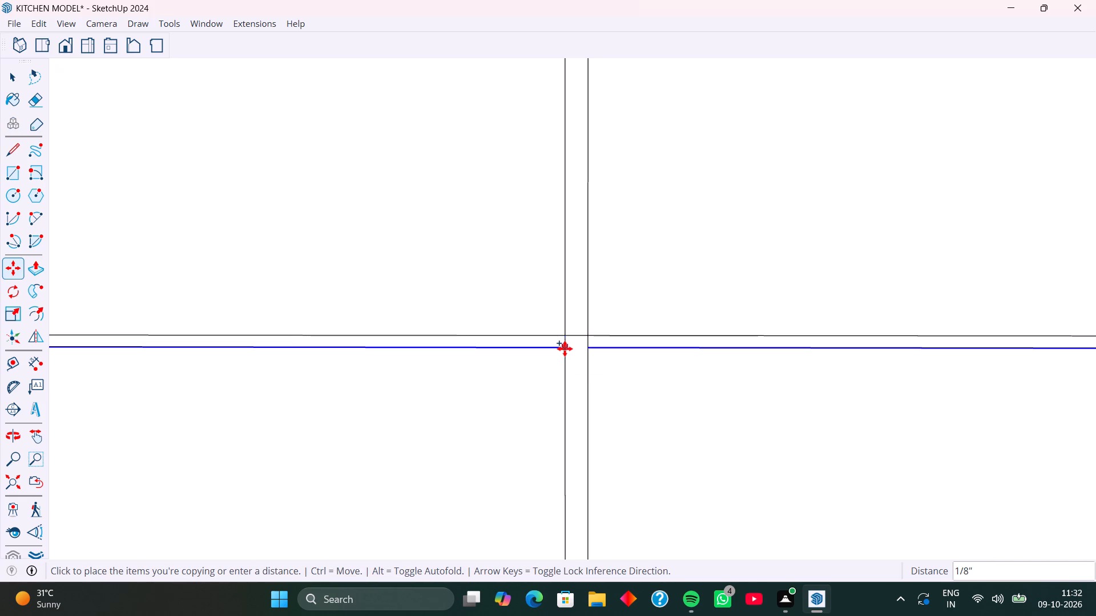
pyautogui.write('3mm')
pyautogui.press('Return')
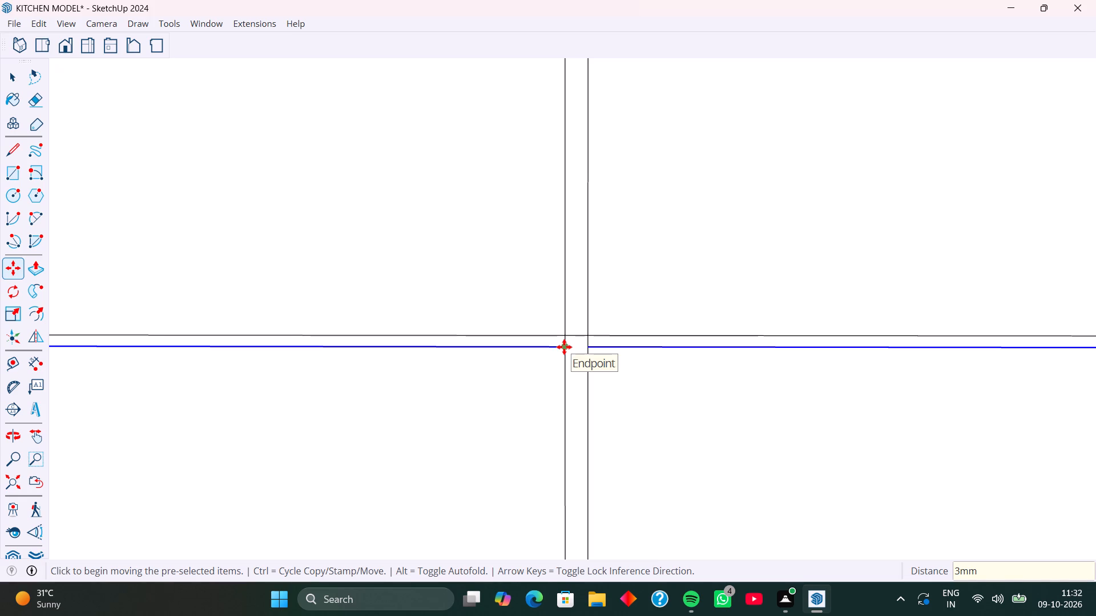
pyautogui.click(564, 347)
pyautogui.press('Up')
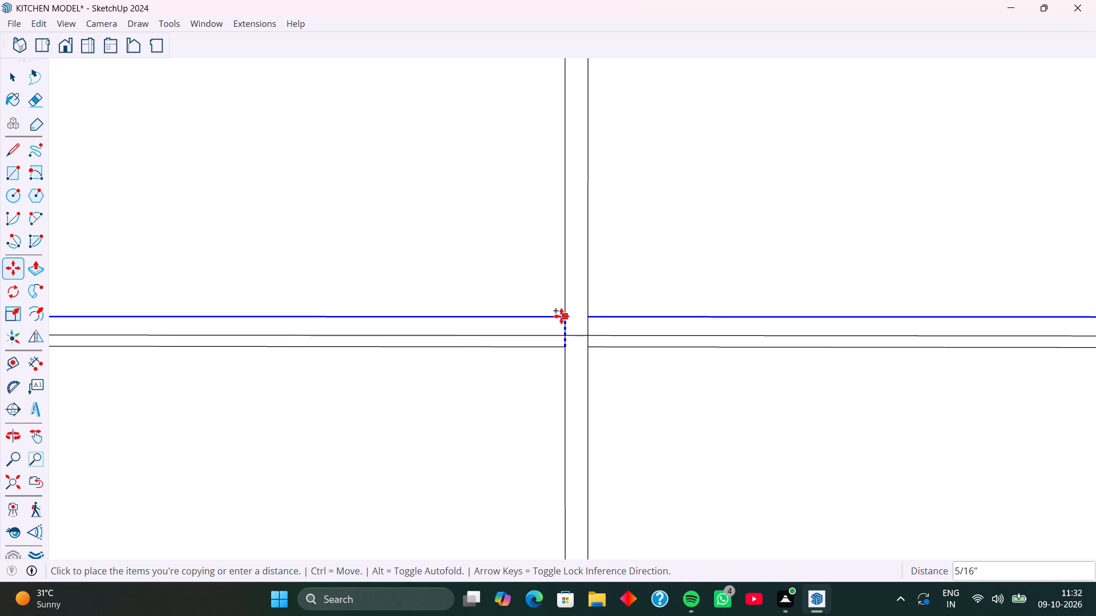
pyautogui.press('6')
pyautogui.write('mm')
pyautogui.press('Return')
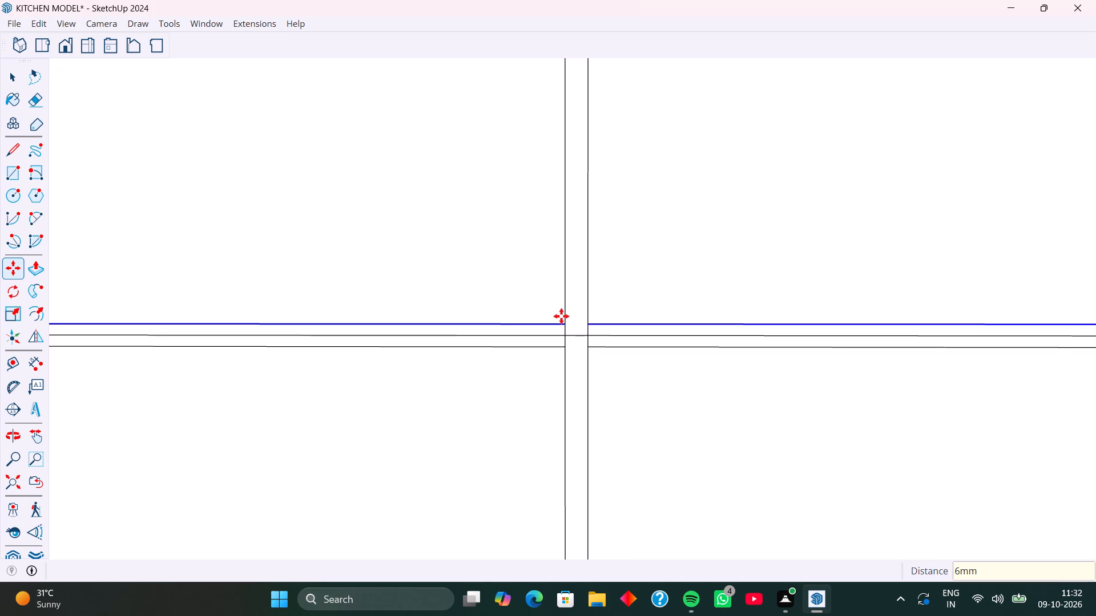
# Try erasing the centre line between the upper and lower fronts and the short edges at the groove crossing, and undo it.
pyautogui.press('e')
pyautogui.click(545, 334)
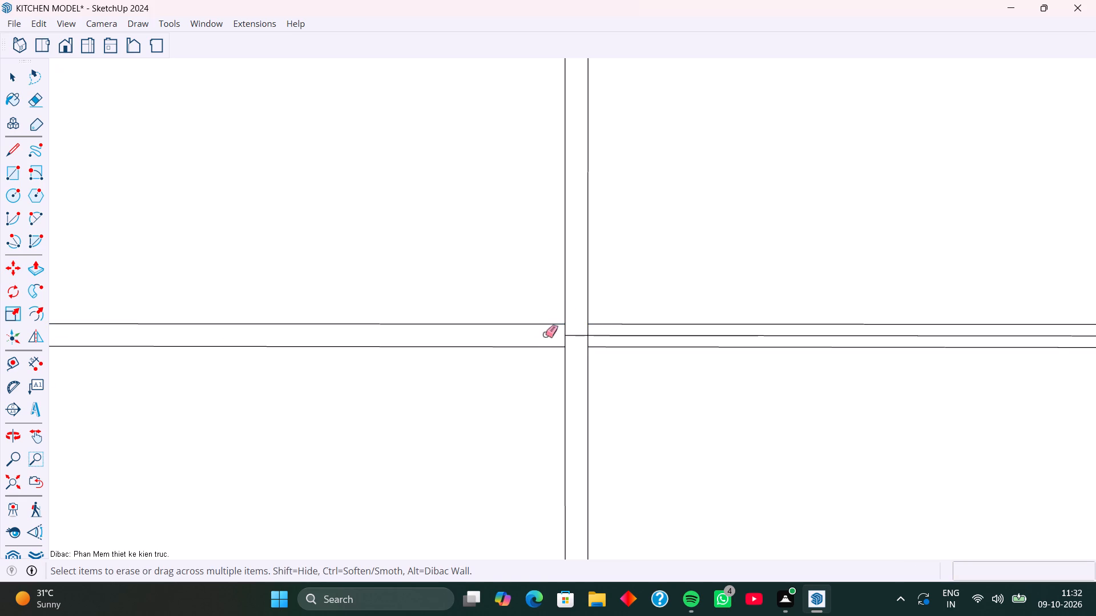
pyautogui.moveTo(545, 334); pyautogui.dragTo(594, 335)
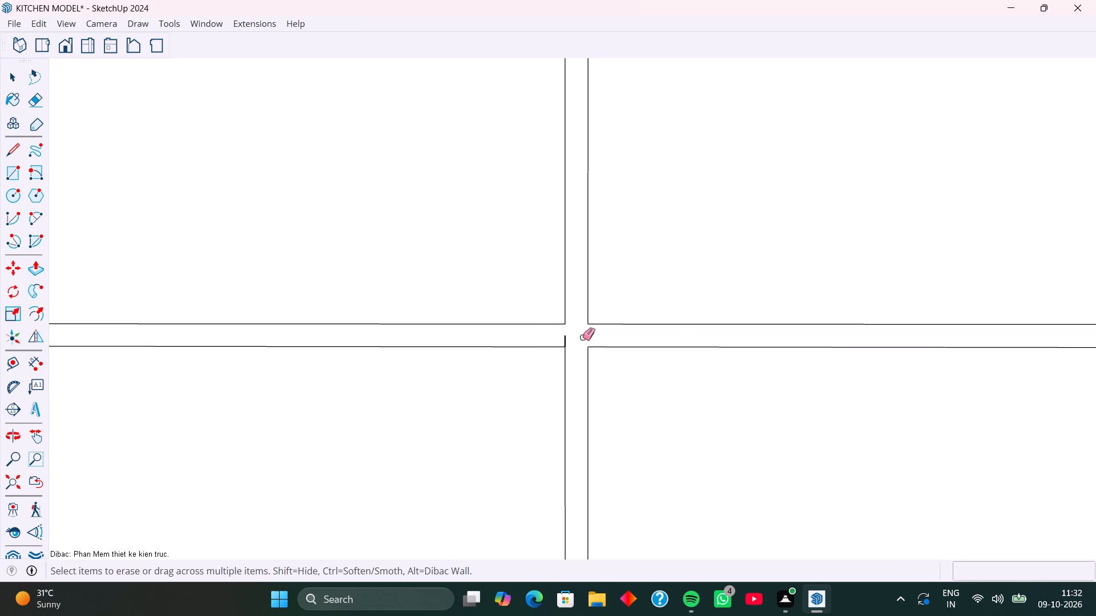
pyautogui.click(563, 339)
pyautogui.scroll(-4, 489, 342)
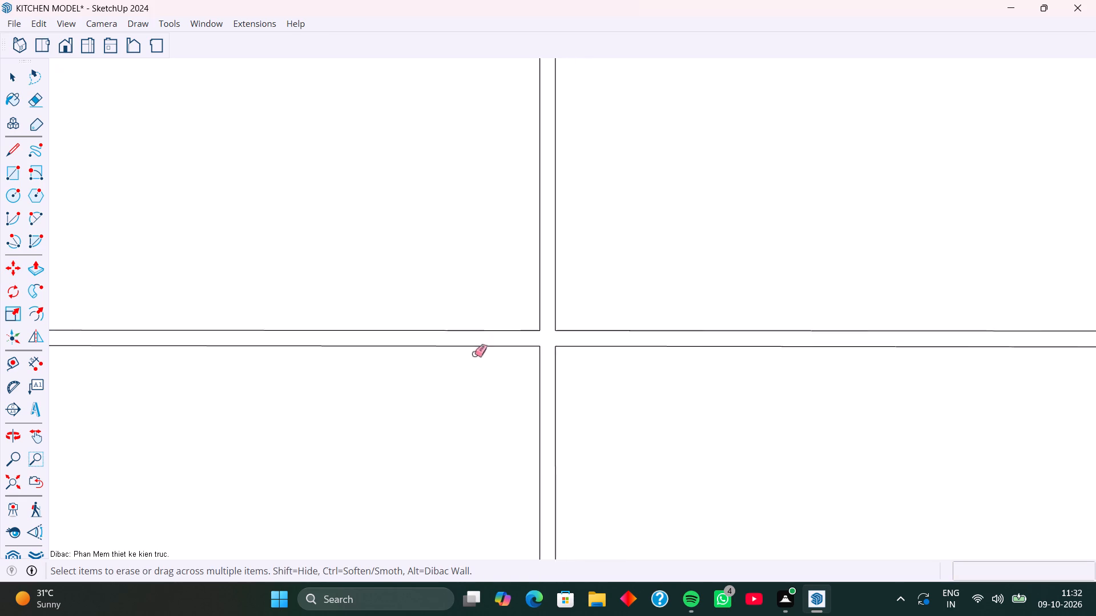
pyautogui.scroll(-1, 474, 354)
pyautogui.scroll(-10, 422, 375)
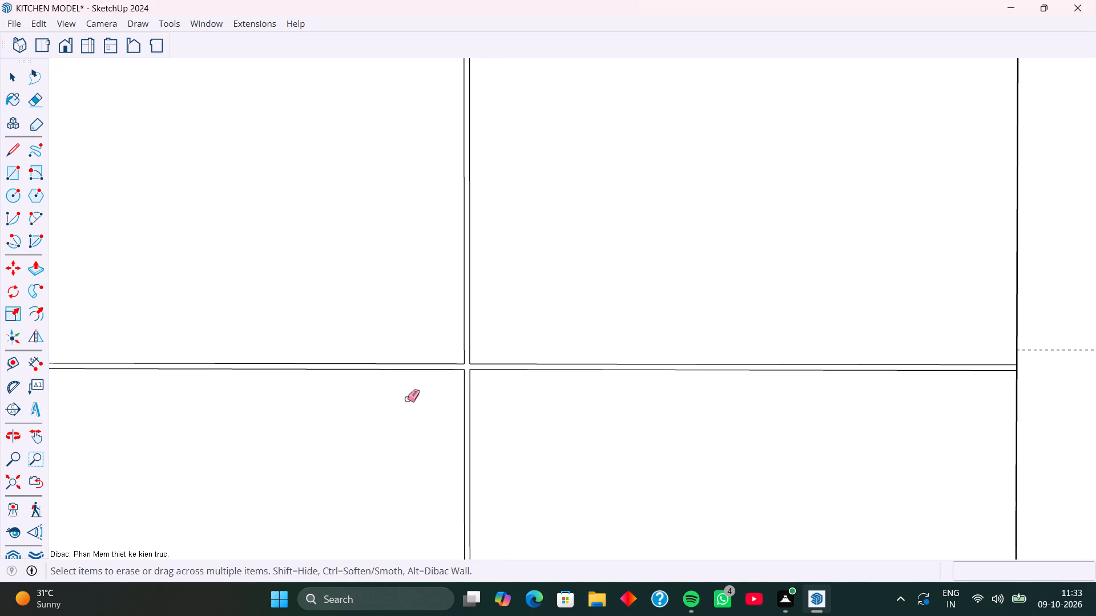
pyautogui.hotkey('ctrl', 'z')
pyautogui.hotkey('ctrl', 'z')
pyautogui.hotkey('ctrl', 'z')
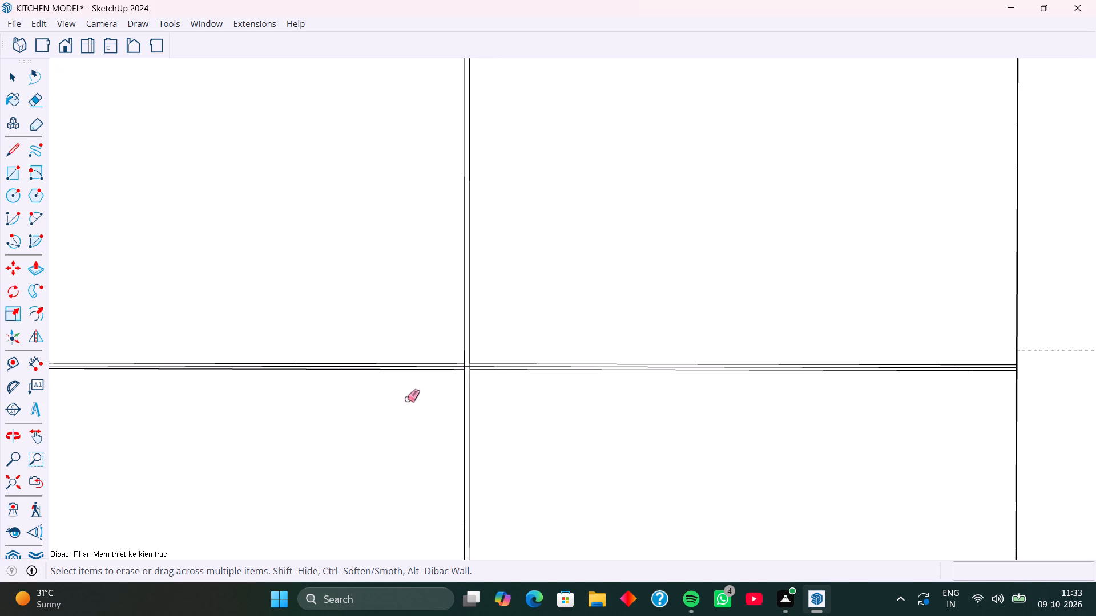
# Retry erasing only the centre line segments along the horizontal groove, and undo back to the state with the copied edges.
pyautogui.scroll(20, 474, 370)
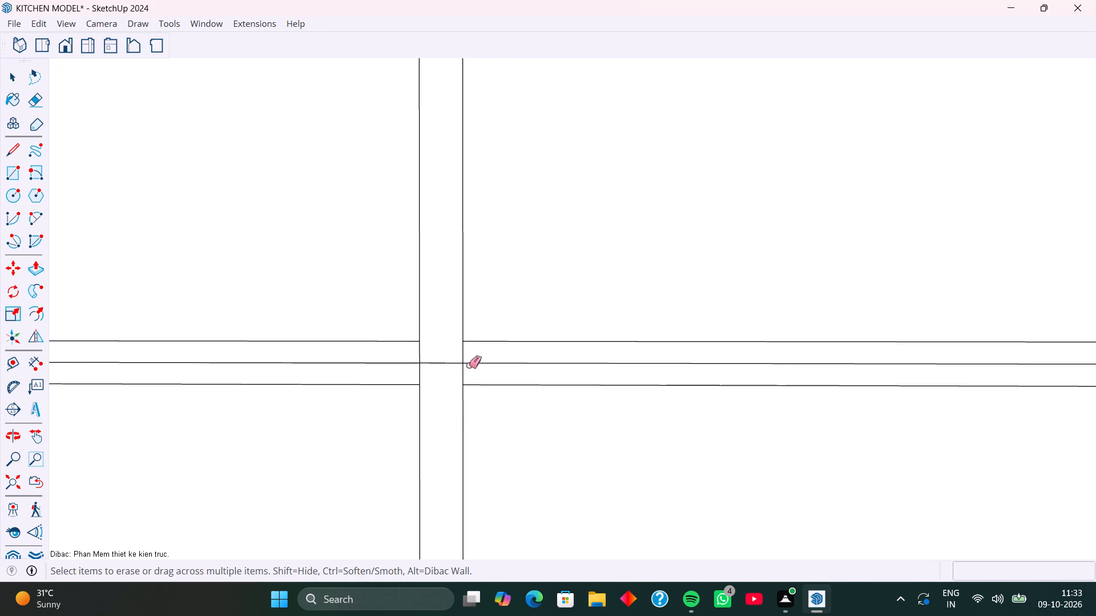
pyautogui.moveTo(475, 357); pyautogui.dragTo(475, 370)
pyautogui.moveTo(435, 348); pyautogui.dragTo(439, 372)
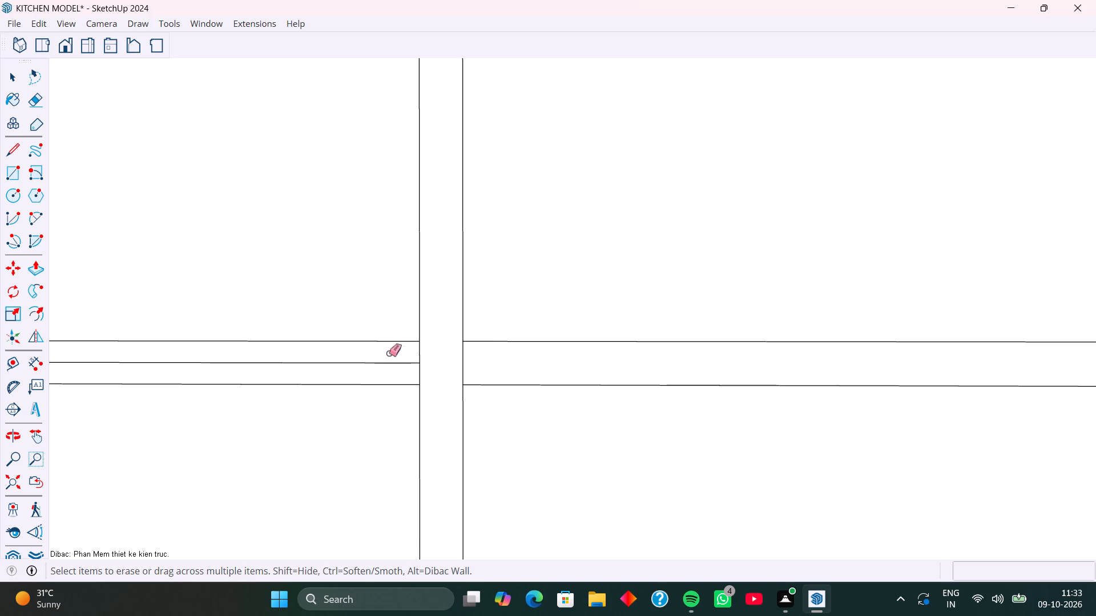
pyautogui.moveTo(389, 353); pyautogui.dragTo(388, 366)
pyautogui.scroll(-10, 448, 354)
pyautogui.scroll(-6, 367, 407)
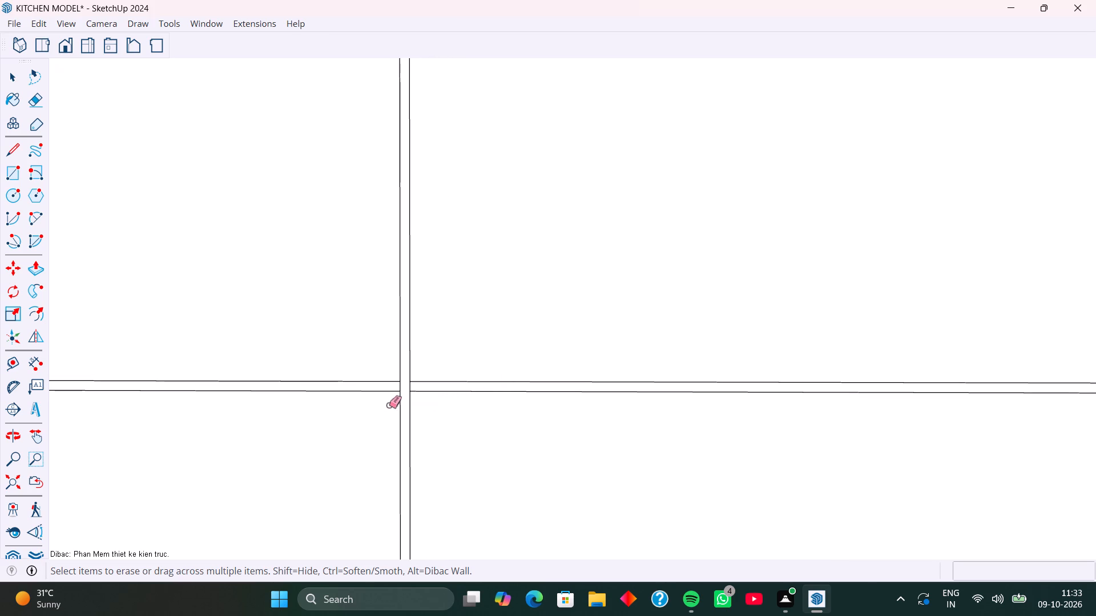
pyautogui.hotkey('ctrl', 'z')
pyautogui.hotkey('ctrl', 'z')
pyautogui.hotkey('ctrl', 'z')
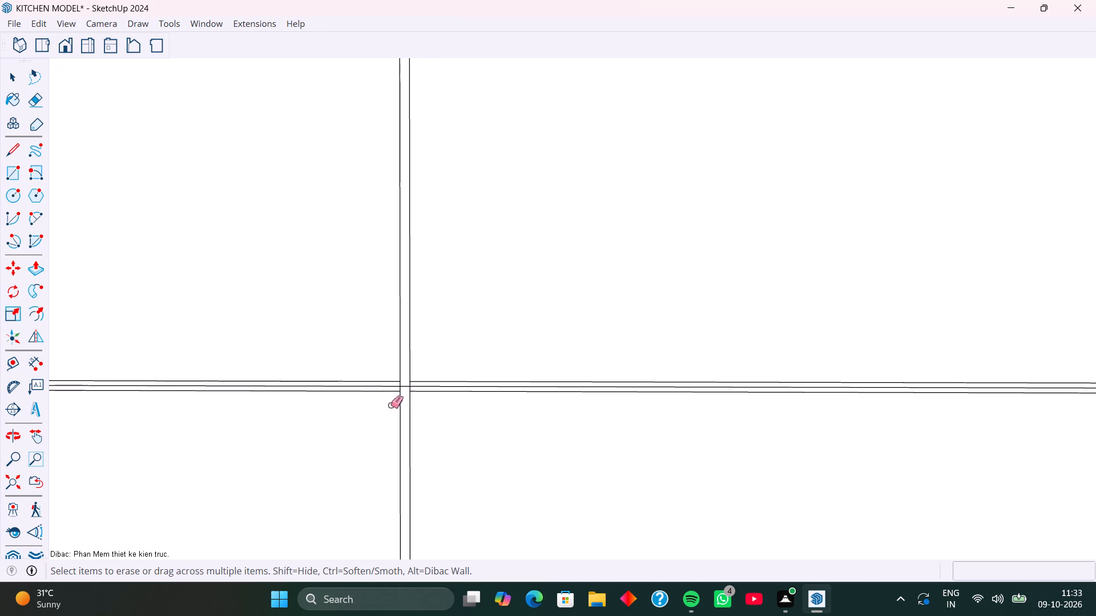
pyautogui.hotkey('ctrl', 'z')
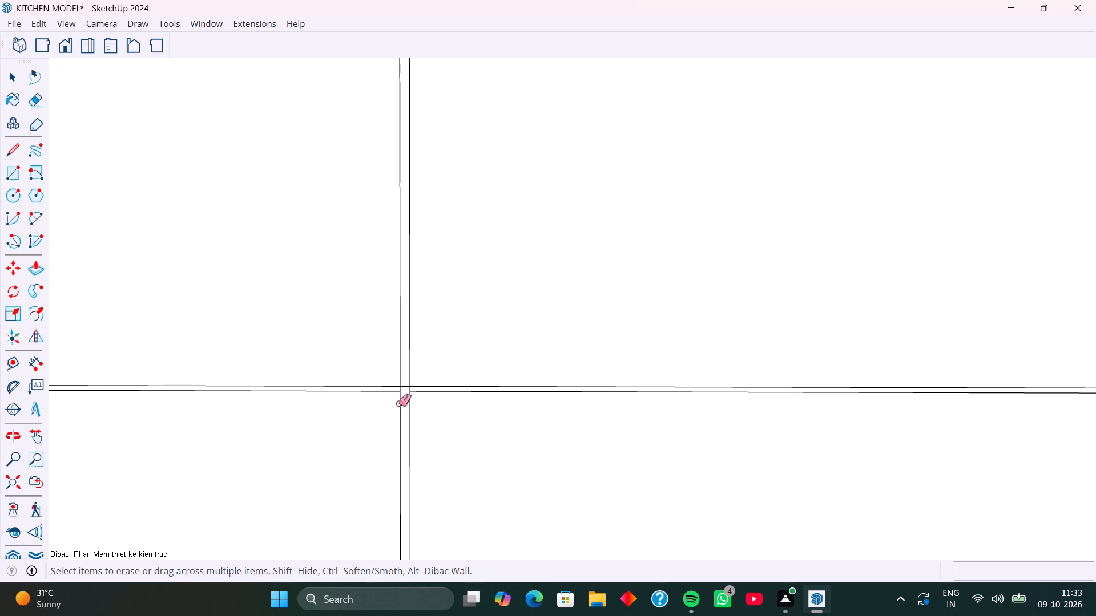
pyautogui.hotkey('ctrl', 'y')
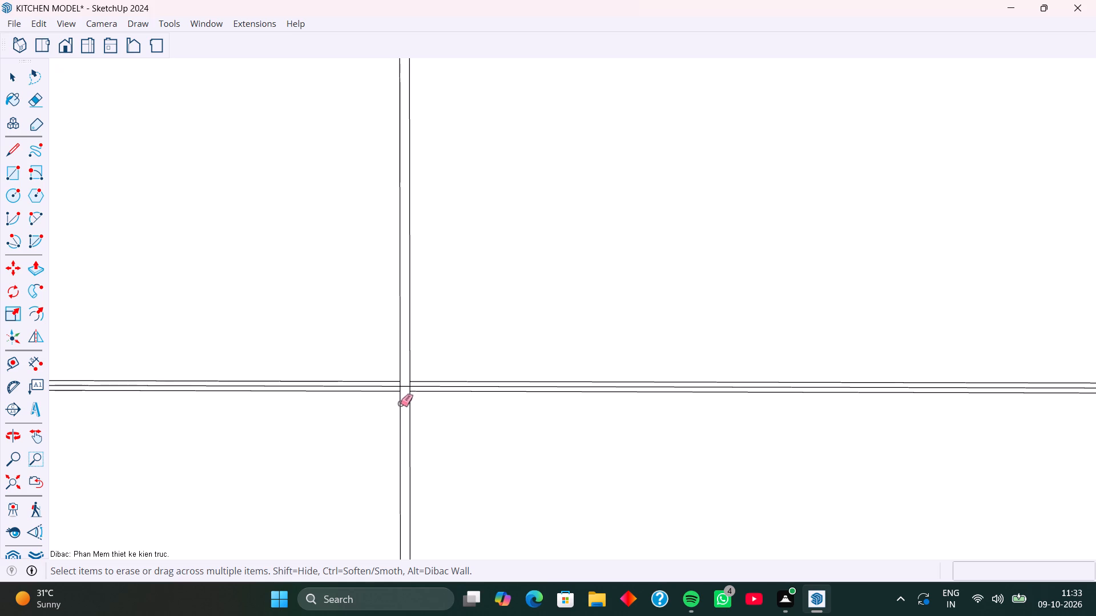
# Draw two short horizontal lines across the vertical groove, joining the upper and lower edges of the horizontal groove at the crossing.
pyautogui.scroll(15, 399, 404)
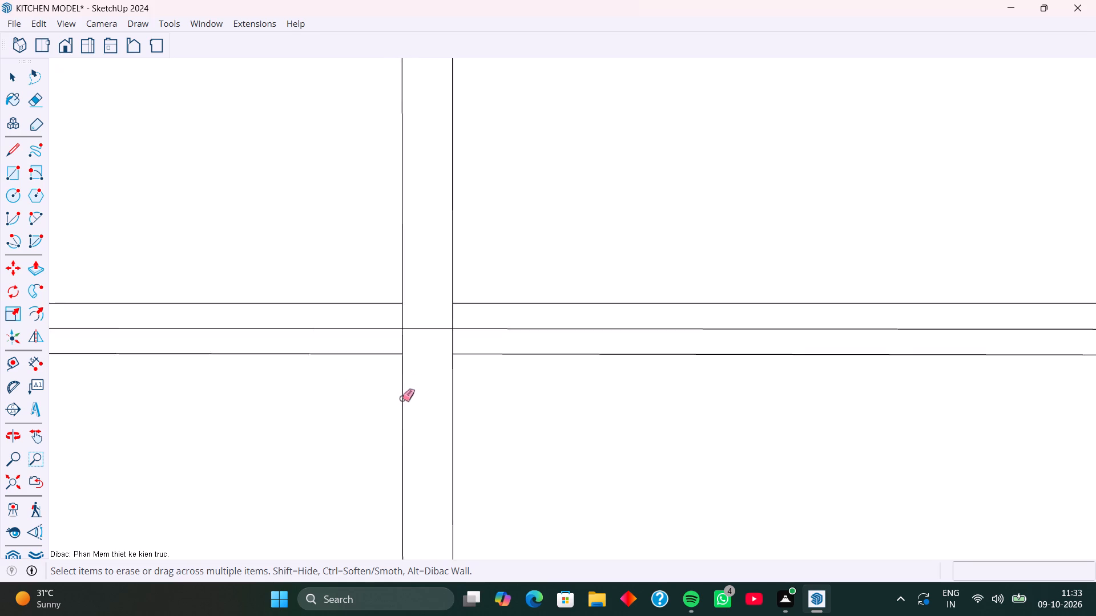
pyautogui.scroll(5, 402, 398)
pyautogui.press('l')
pyautogui.click(401, 337)
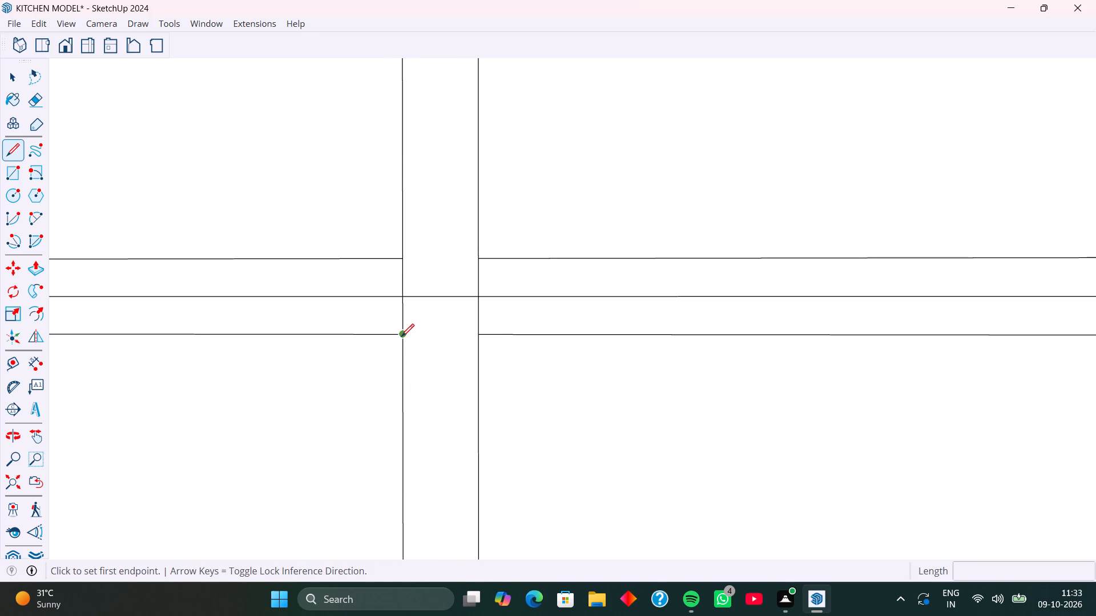
pyautogui.click(478, 335)
pyautogui.click(477, 261)
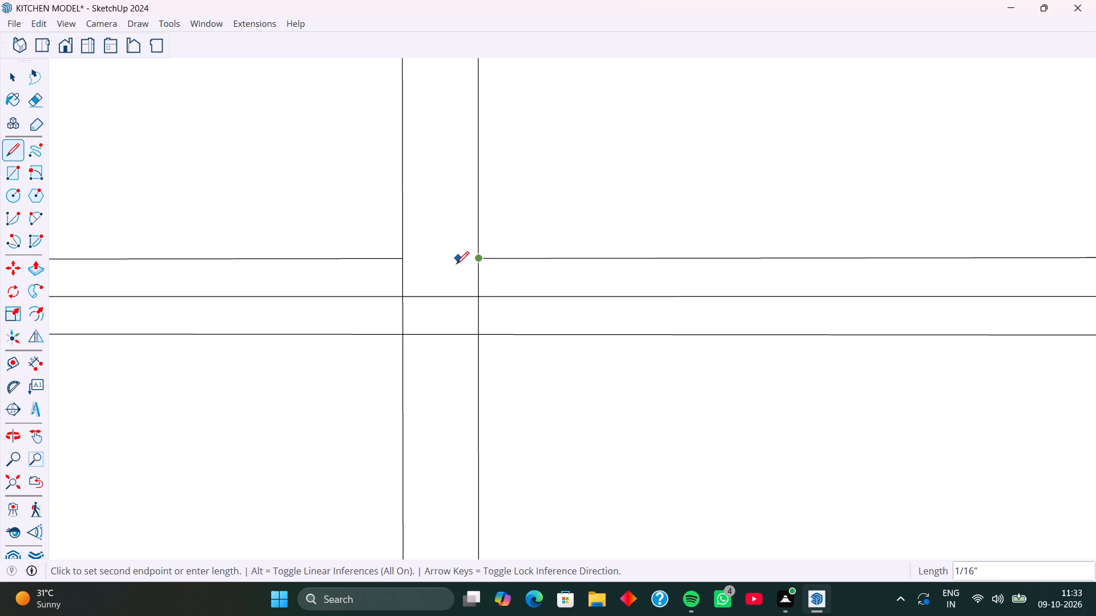
pyautogui.click(404, 261)
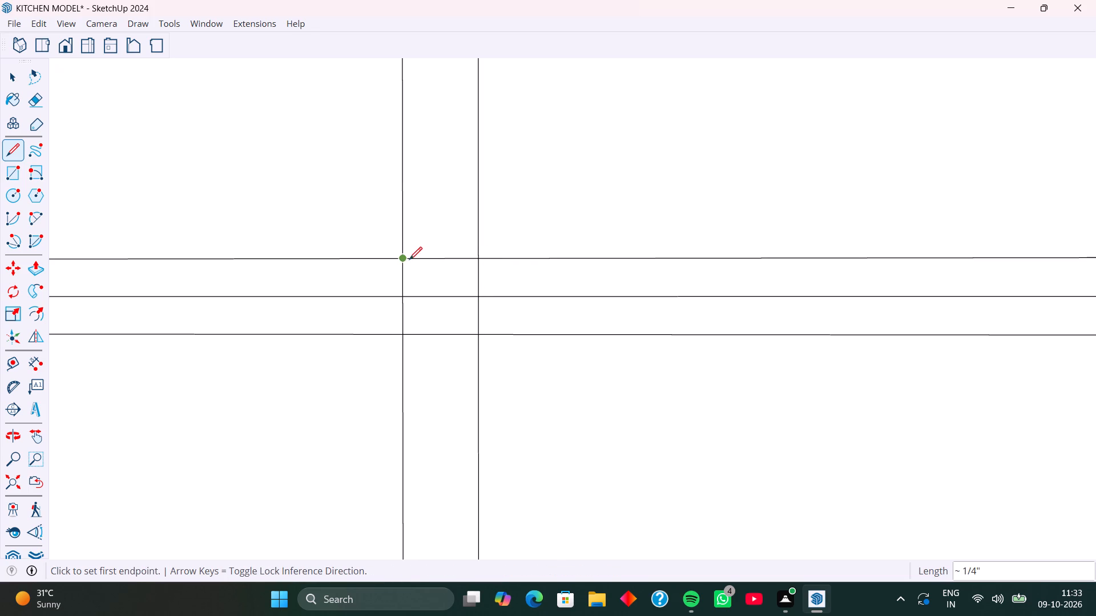
# Erase the centre line of the horizontal groove and the short vertical edges inside the crossing, leaving one continuous strip.
pyautogui.press('e')
pyautogui.moveTo(413, 282); pyautogui.dragTo(466, 278)
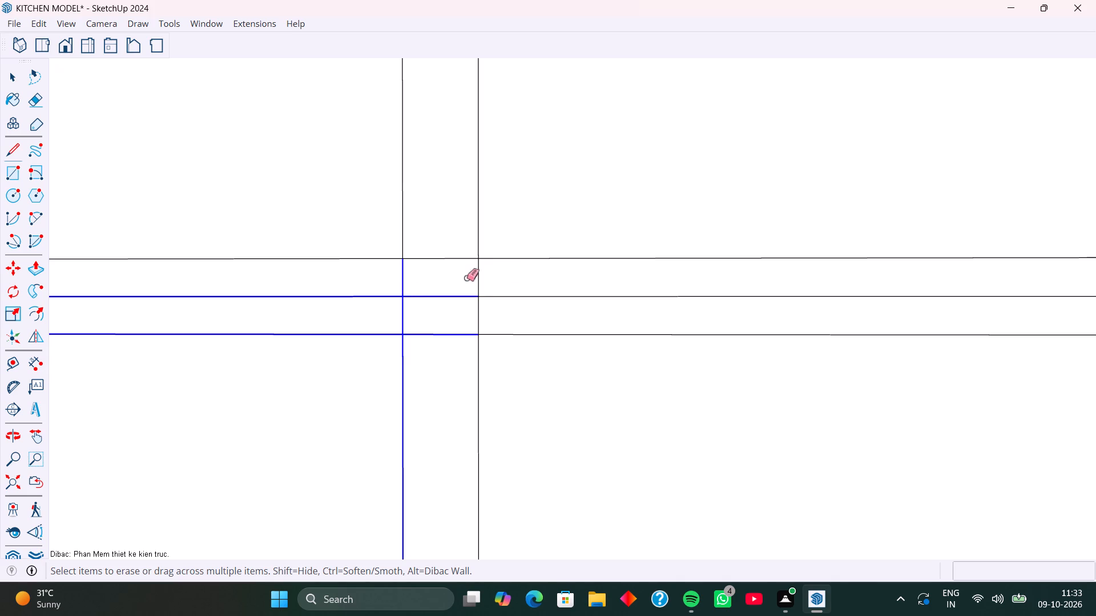
pyautogui.moveTo(466, 278); pyautogui.dragTo(469, 318)
pyautogui.hotkey('ctrl', 'z')
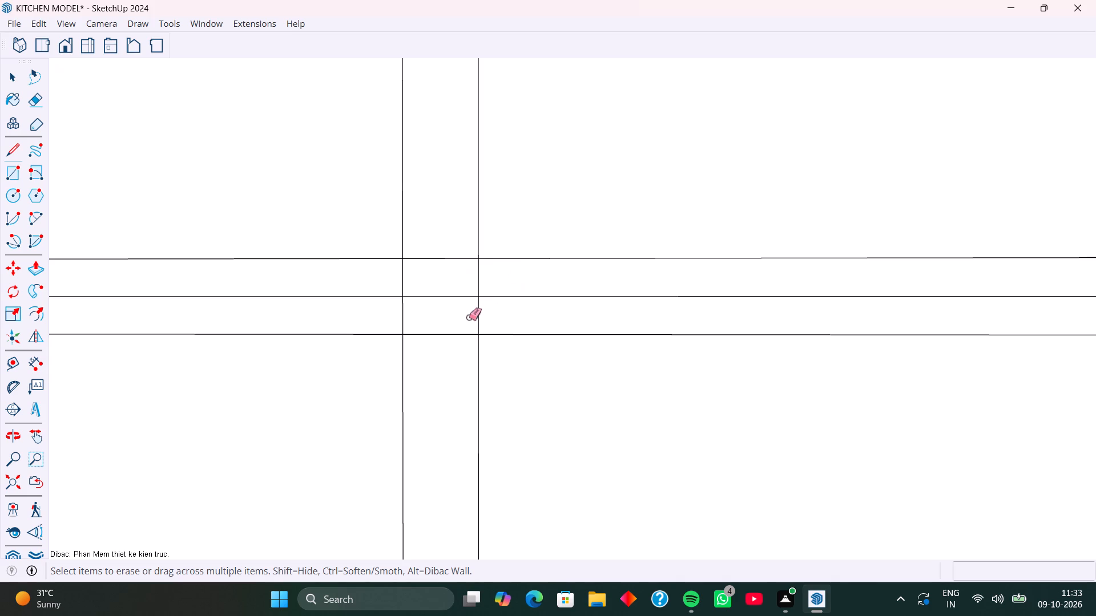
pyautogui.moveTo(435, 313); pyautogui.dragTo(393, 306)
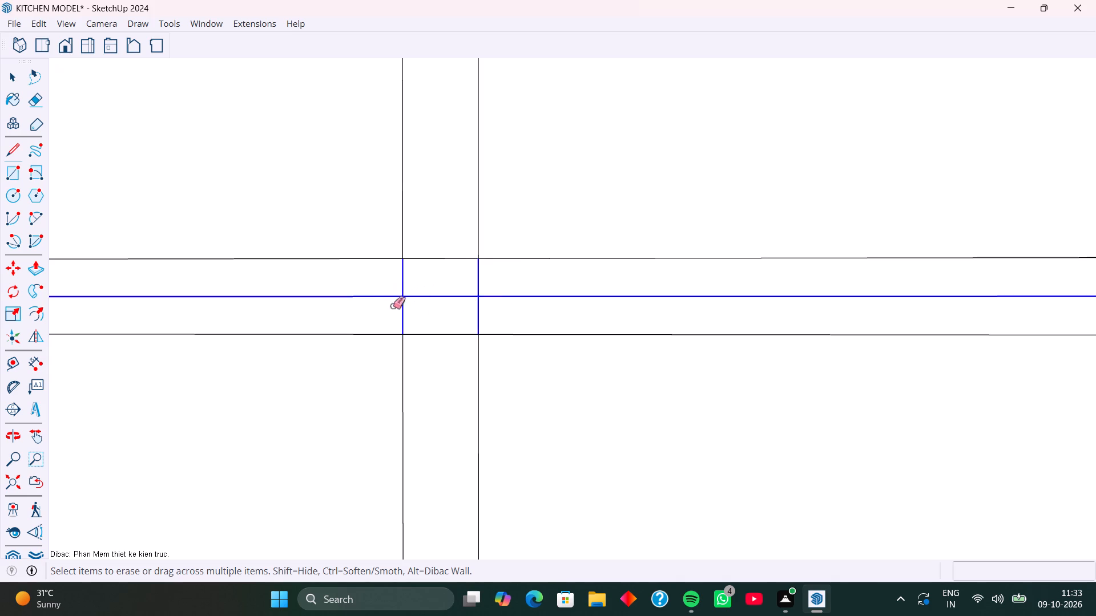
pyautogui.moveTo(393, 306); pyautogui.dragTo(402, 306)
# Push/Pull the four door panels of the upper and lower back-wall cabinets out 1".
pyautogui.scroll(-19, 317, 318)
pyautogui.press('p')
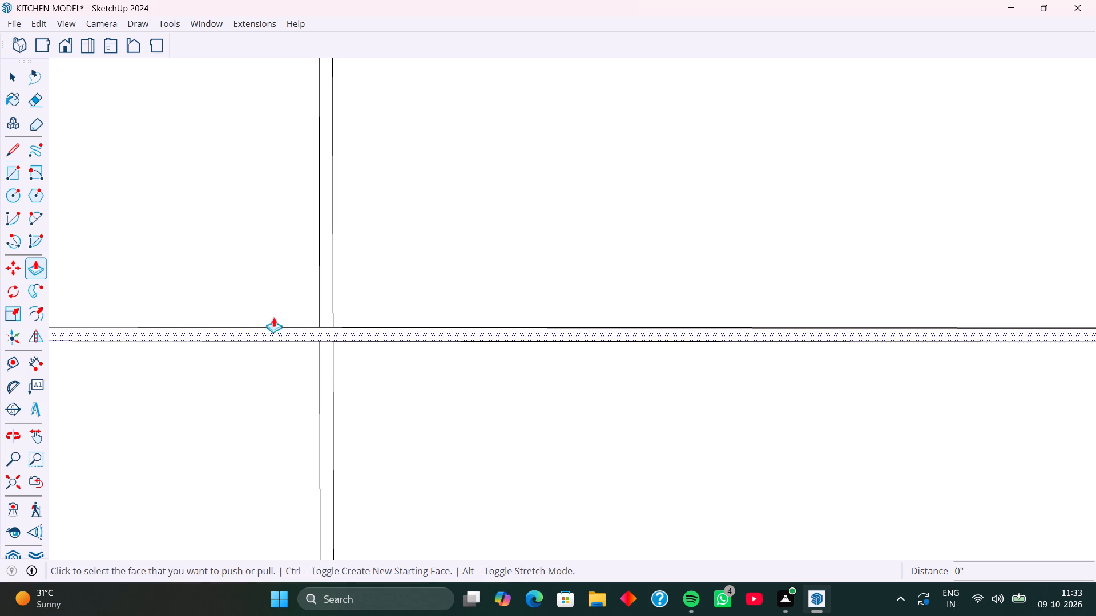
pyautogui.click(267, 279)
pyautogui.press('1')
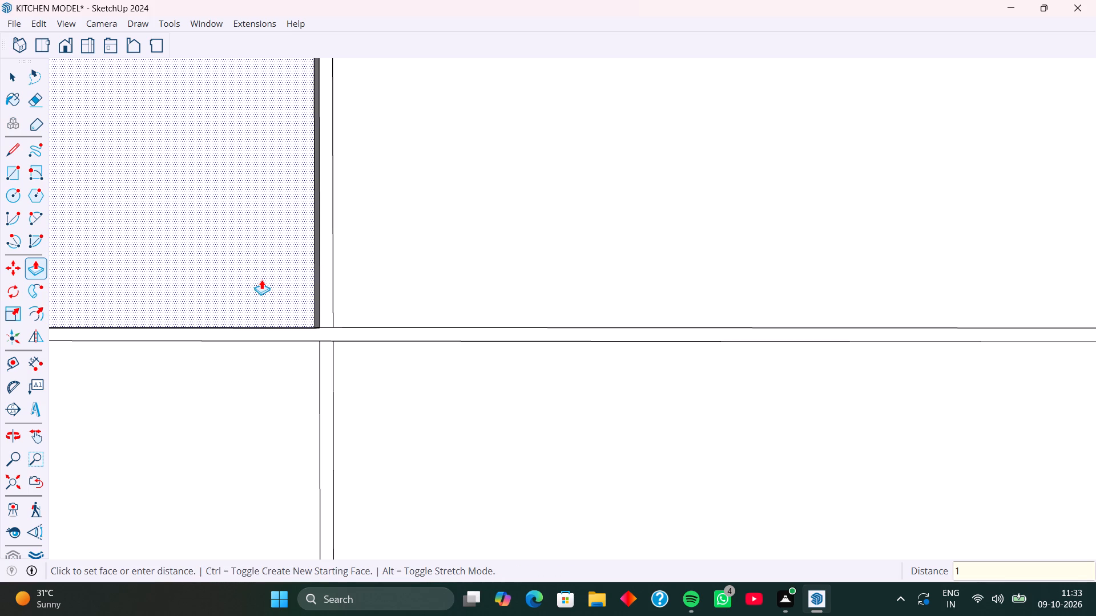
pyautogui.press('Return')
pyautogui.doubleClick(487, 264)
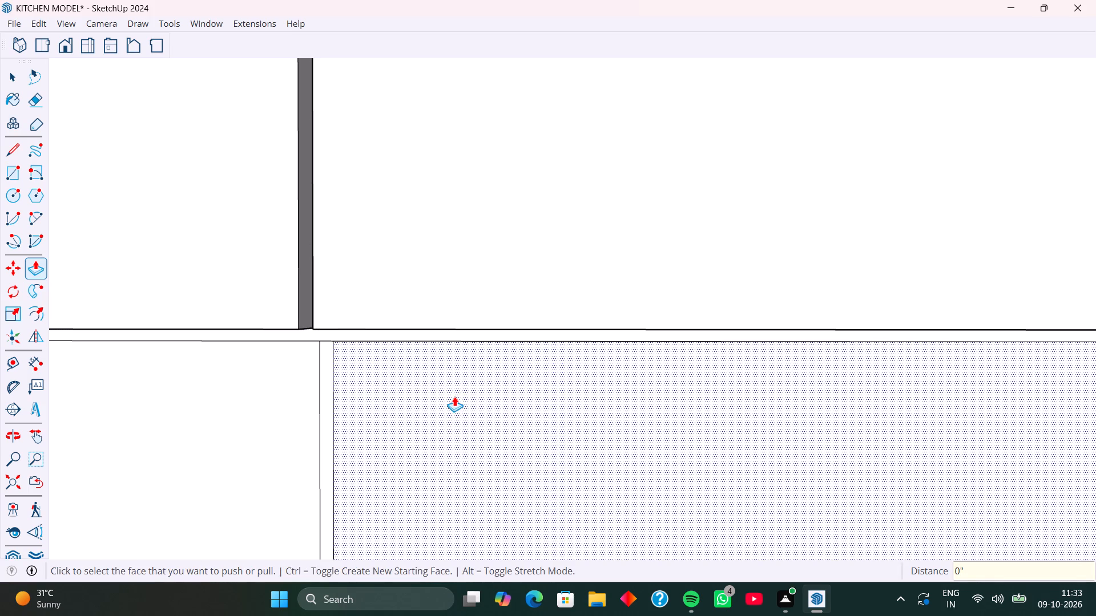
pyautogui.doubleClick(454, 396)
pyautogui.doubleClick(265, 402)
# Select all connected geometry of the back-wall cabinet block with its four doors and make it a group.
pyautogui.scroll(-4, 369, 388)
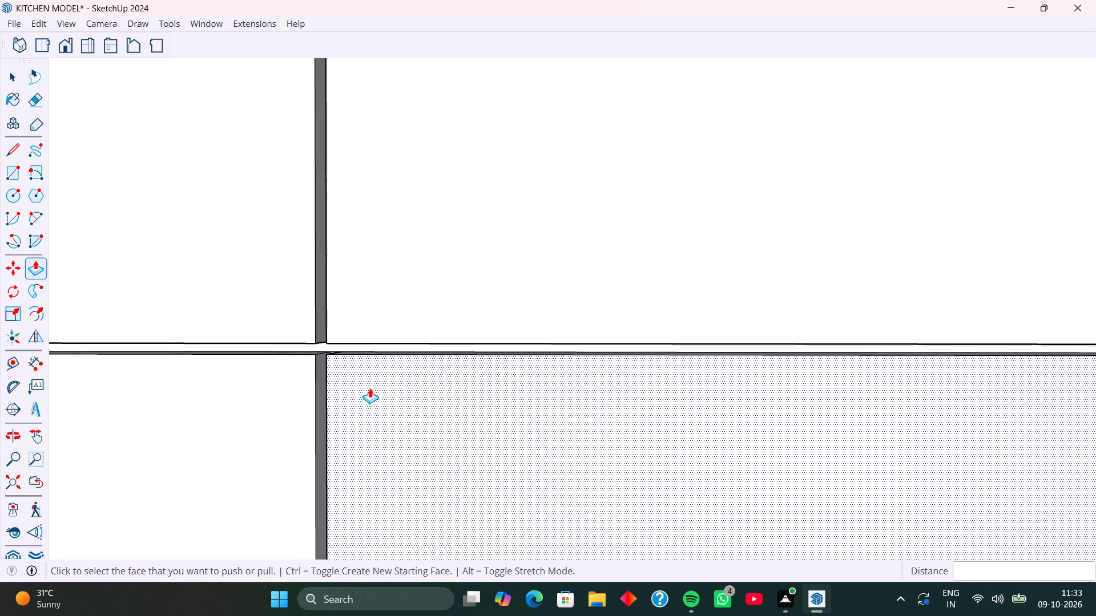
pyautogui.scroll(-16, 370, 388)
pyautogui.moveTo(434, 410); pyautogui.dragTo(471, 402, button='middle')
pyautogui.scroll(-5, 433, 391)
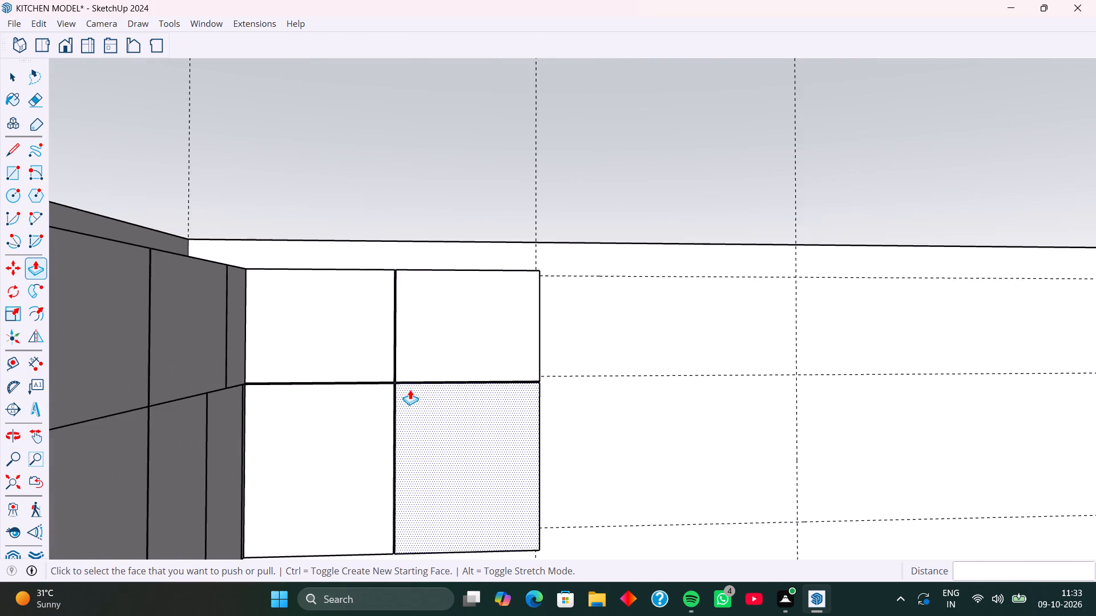
pyautogui.scroll(-9, 410, 390)
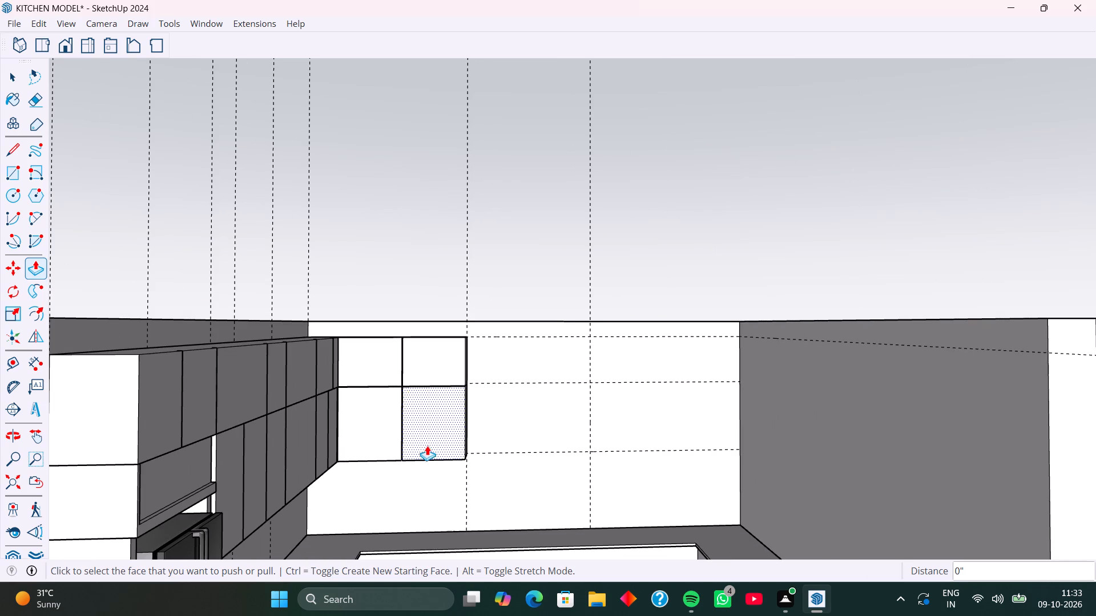
pyautogui.keyDown('shift'); pyautogui.moveTo(427, 445); pyautogui.dragTo(433, 317, button='middle'); pyautogui.keyUp('shift')
pyautogui.moveTo(438, 342); pyautogui.dragTo(440, 386, button='middle')
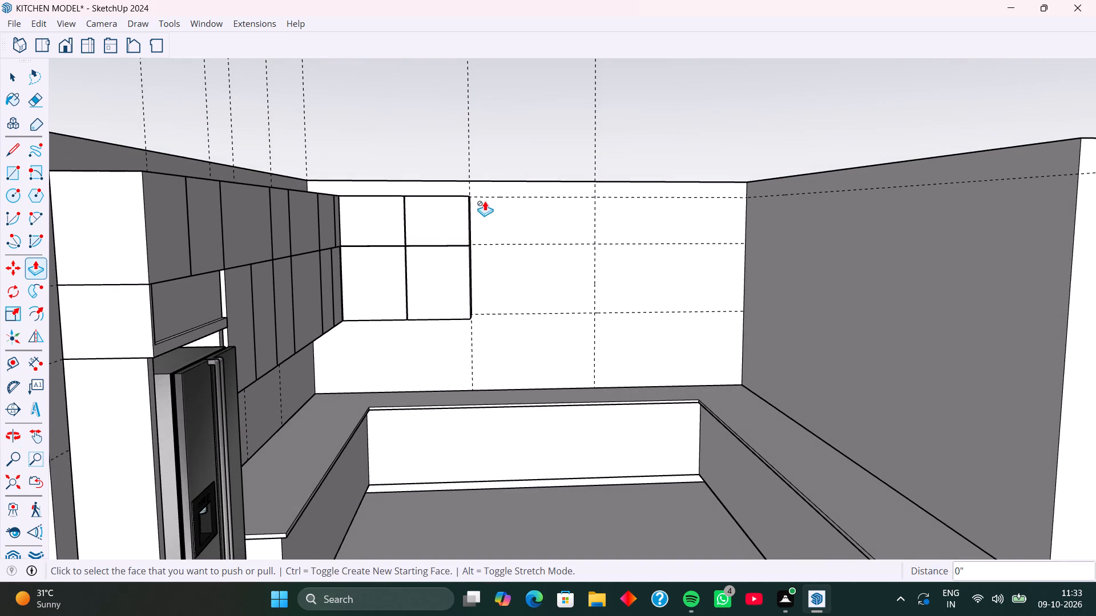
pyautogui.press('space')
pyautogui.tripleClick(453, 226)
pyautogui.tripleClick(453, 226)
pyautogui.tripleClick(453, 226)
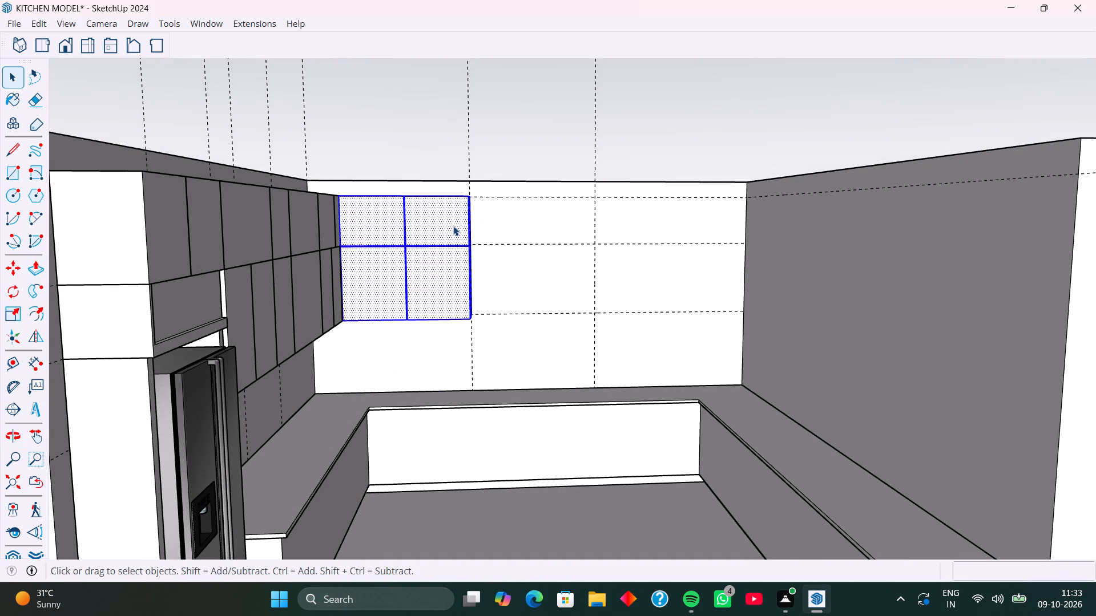
pyautogui.rightClick(453, 226)
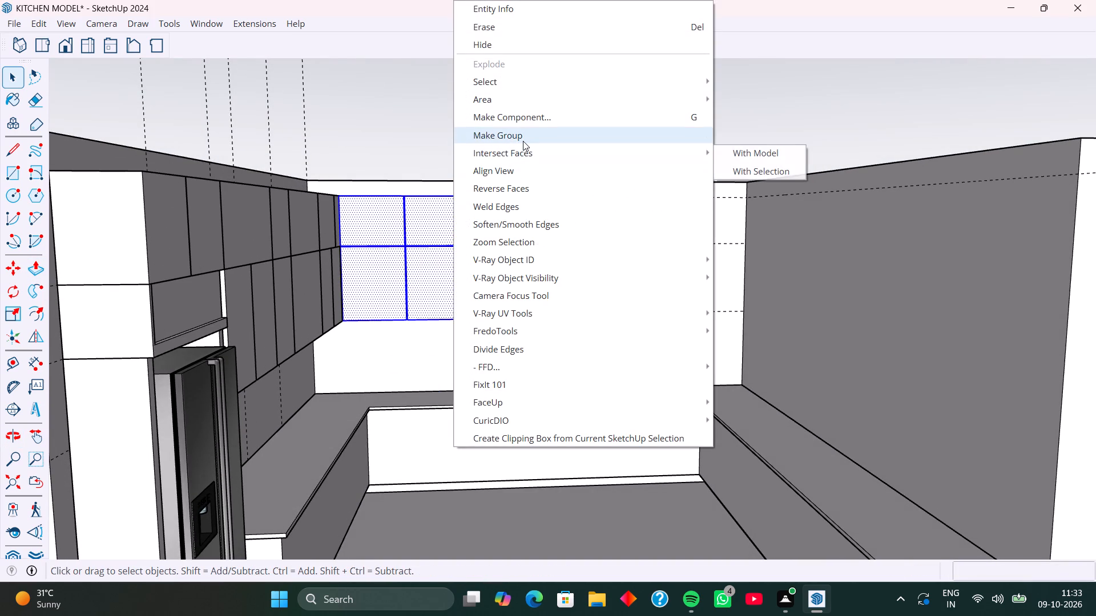
pyautogui.click(523, 141)
pyautogui.click(502, 162)
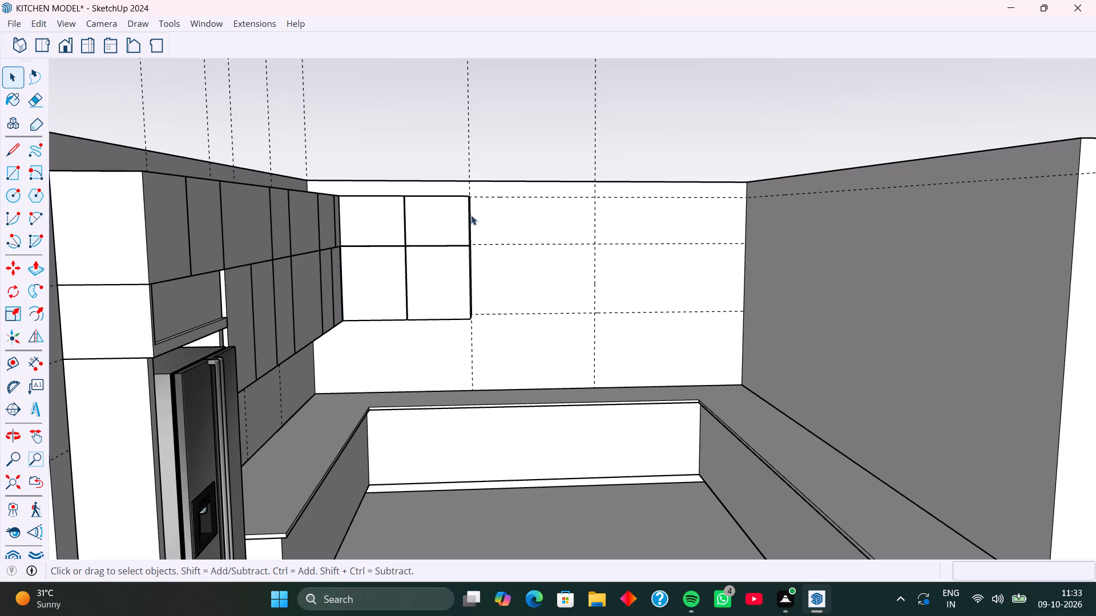
# Examine the grooves between the four back-wall door panels up close and in the context of the whole wall.
pyautogui.scroll(9, 412, 252)
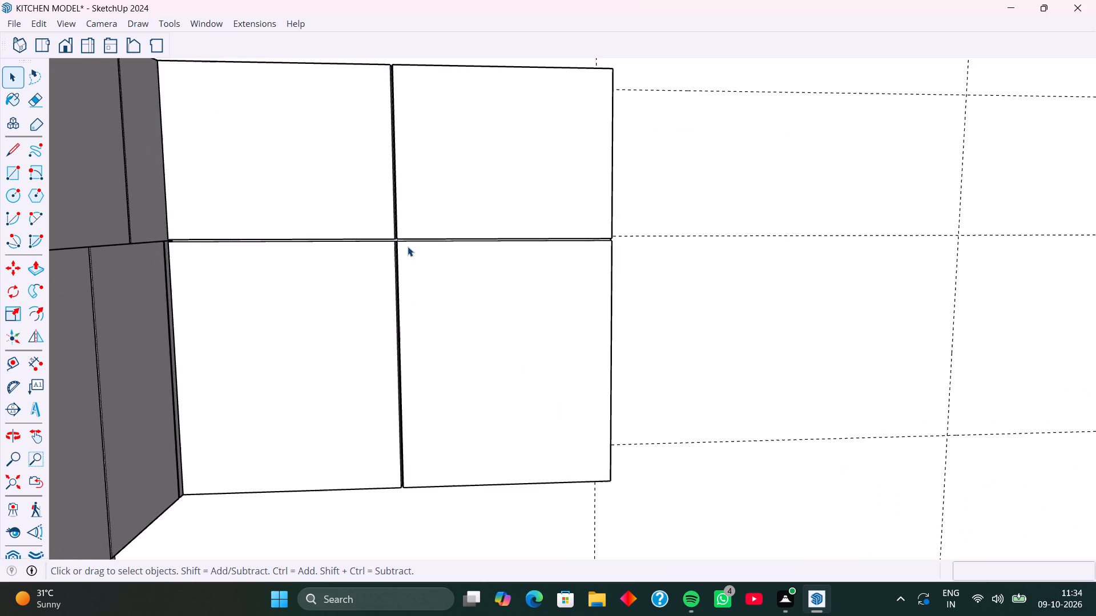
pyautogui.scroll(14, 408, 246)
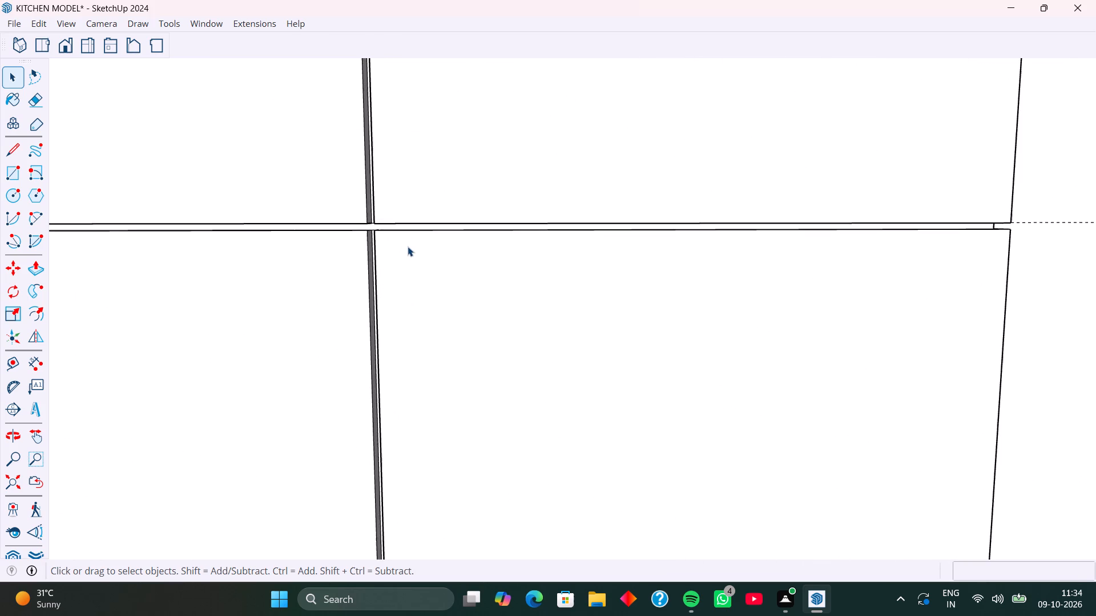
pyautogui.scroll(-17, 408, 246)
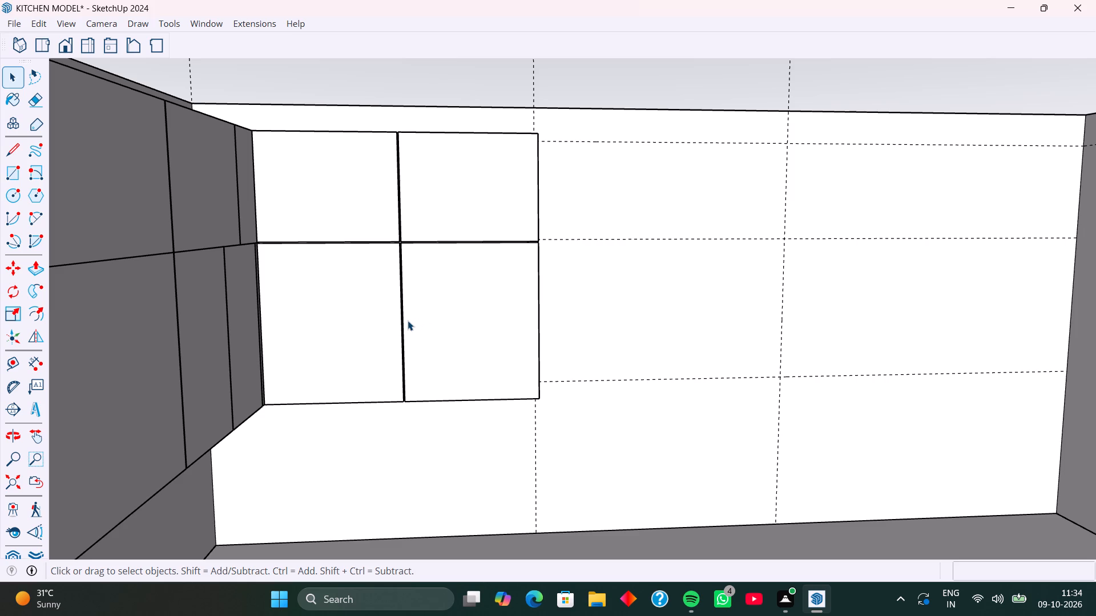
pyautogui.press('d')
pyautogui.scroll(-4, 360, 299)
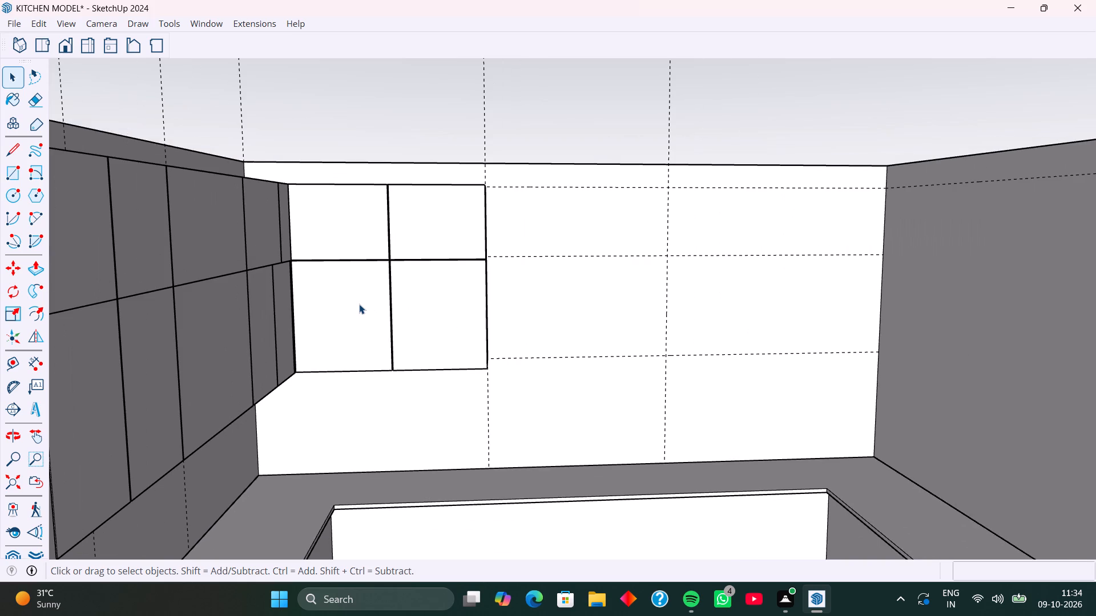
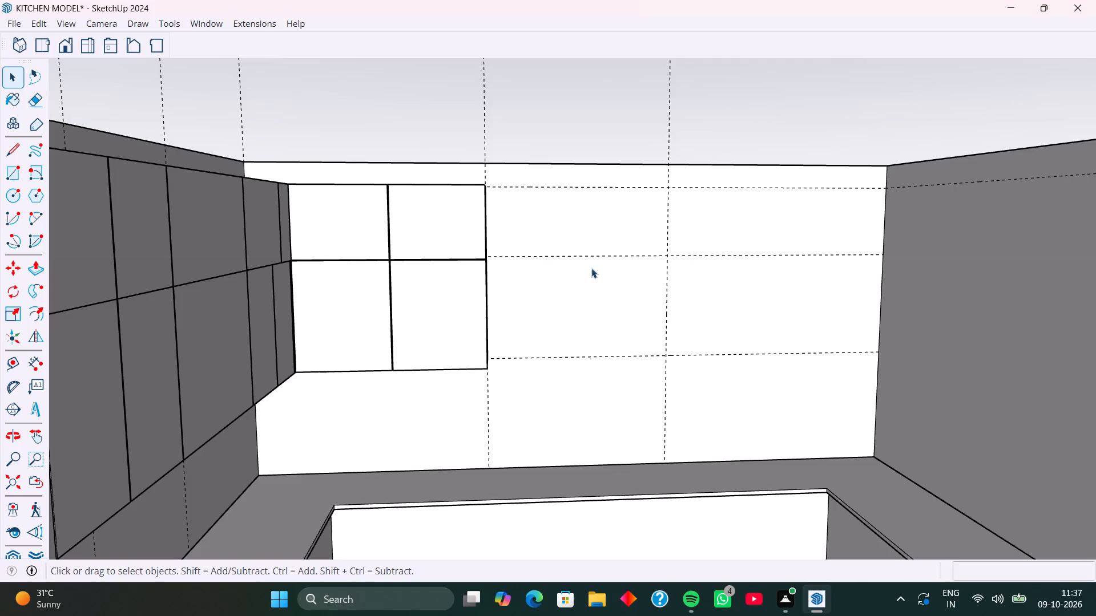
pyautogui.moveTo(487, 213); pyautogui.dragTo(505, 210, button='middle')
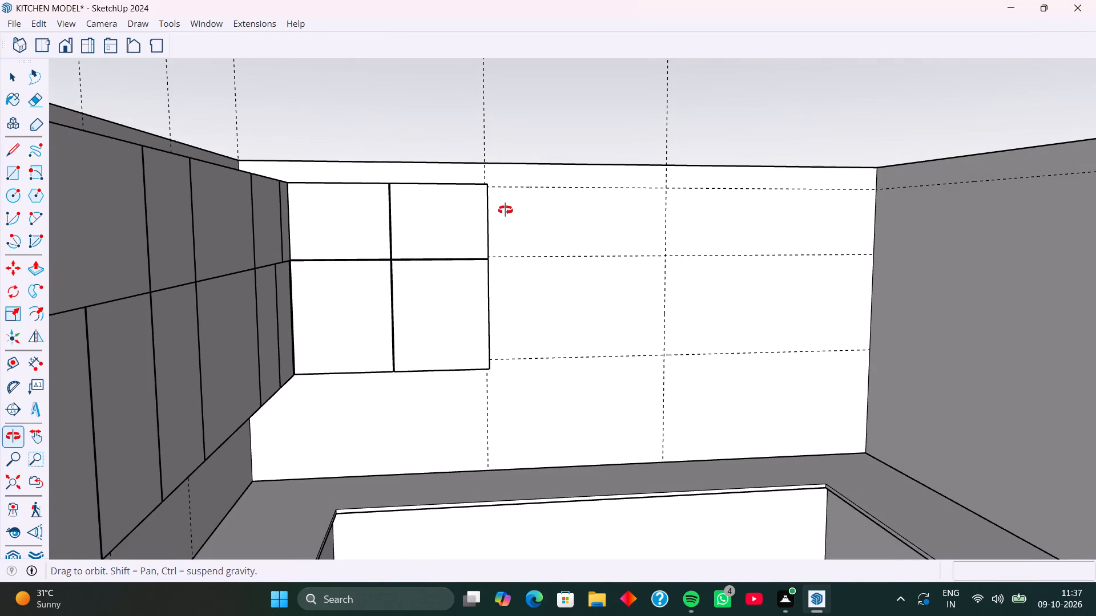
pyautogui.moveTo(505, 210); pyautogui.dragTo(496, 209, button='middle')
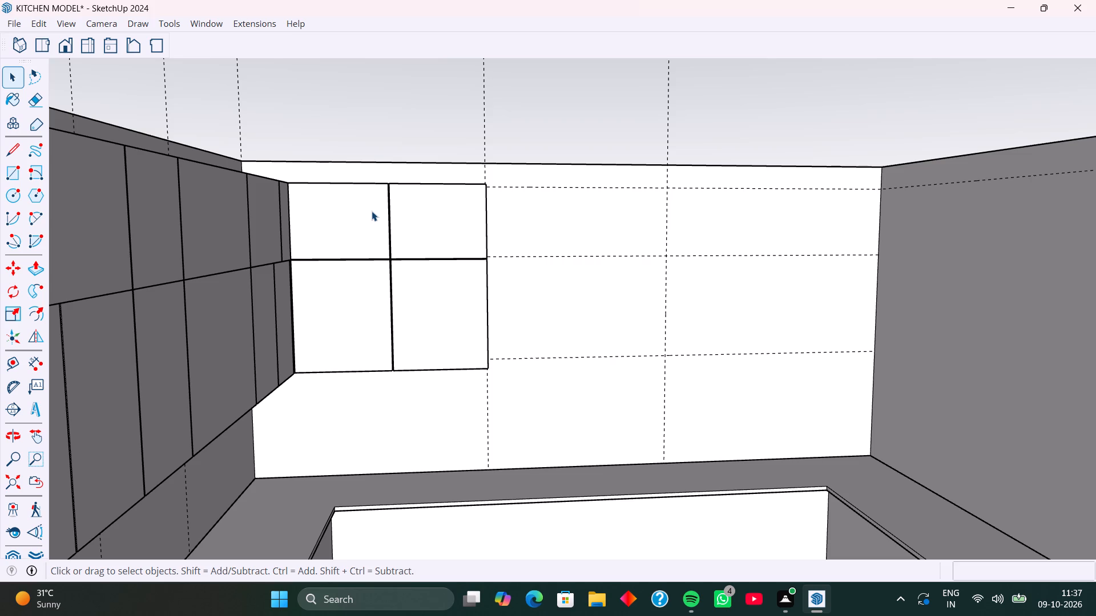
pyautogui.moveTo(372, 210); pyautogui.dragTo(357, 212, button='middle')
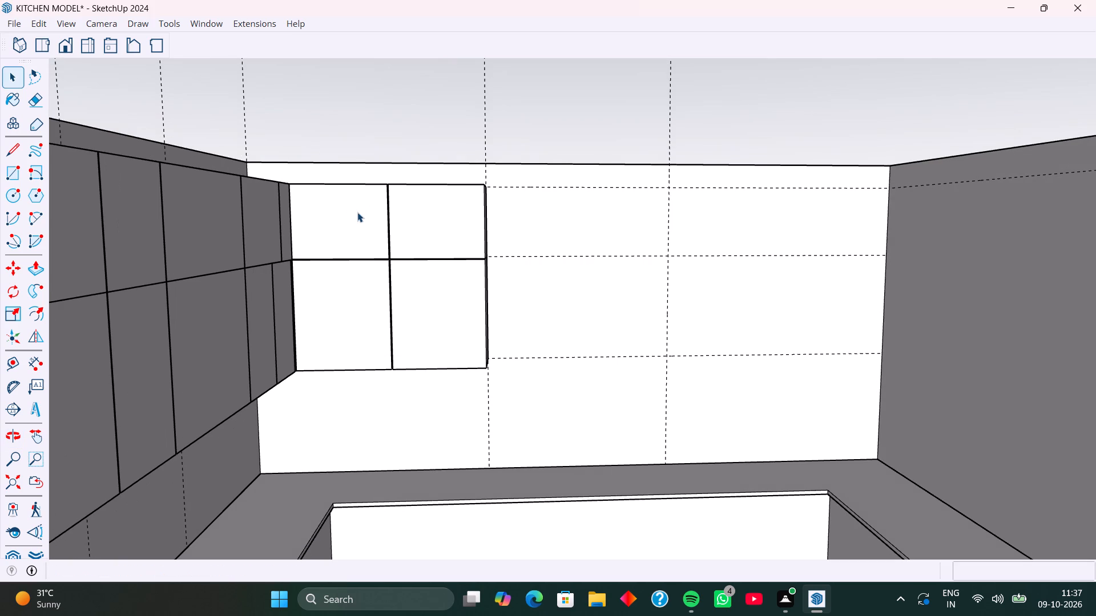
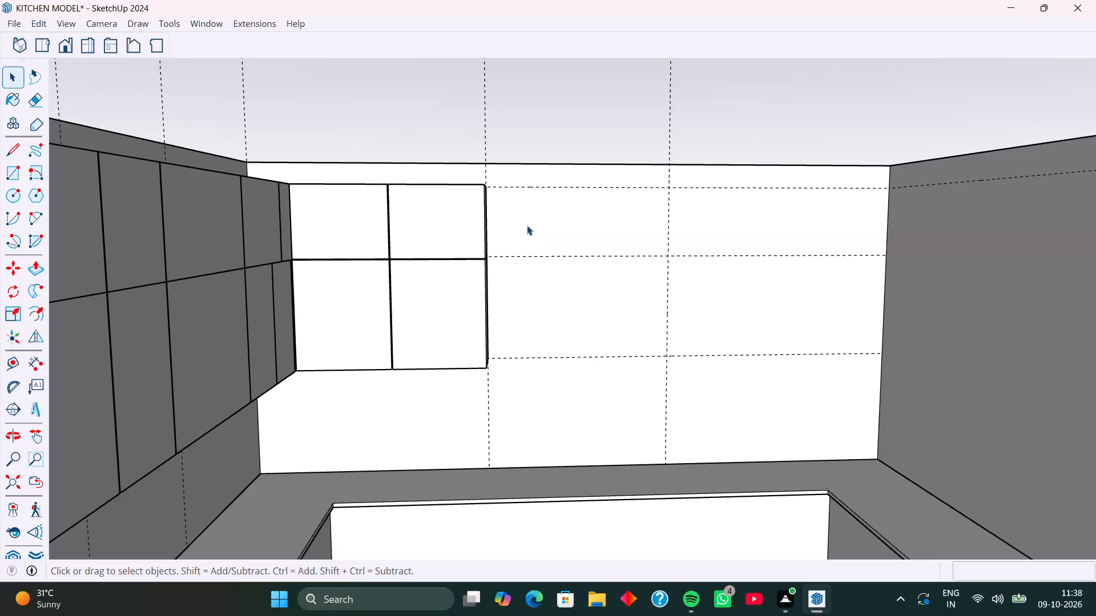
# Place a vertical guide 1' 11" out from the back wall, parallel to the guide at the wall cabinet's open end.
pyautogui.scroll(-5, 540, 264)
pyautogui.moveTo(565, 391); pyautogui.dragTo(566, 435, button='middle')
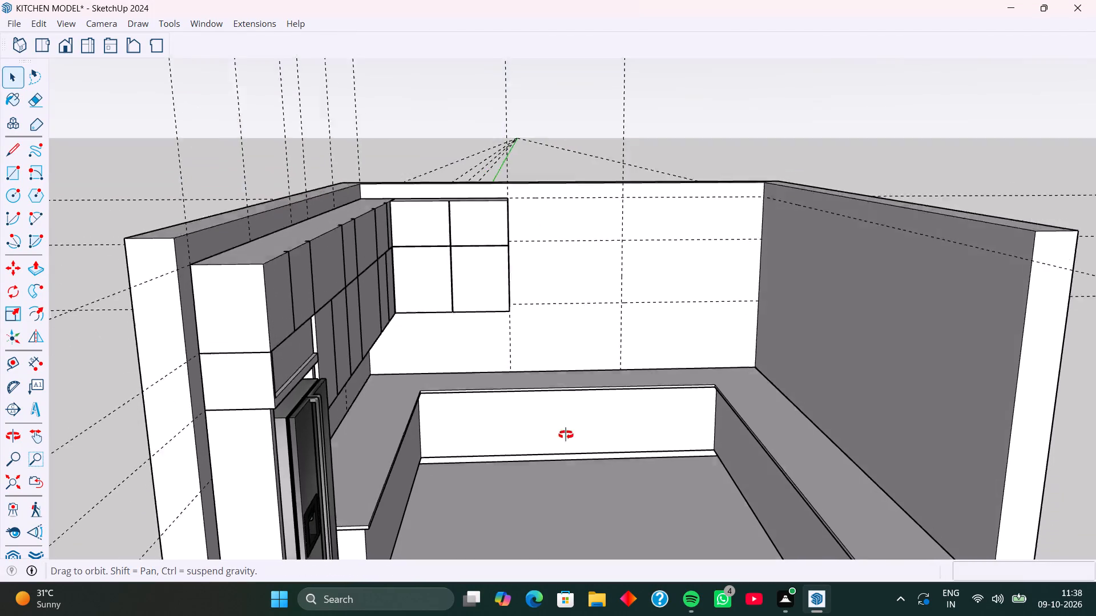
pyautogui.moveTo(566, 435); pyautogui.dragTo(566, 443, button='middle')
pyautogui.moveTo(530, 388); pyautogui.dragTo(505, 390, button='middle')
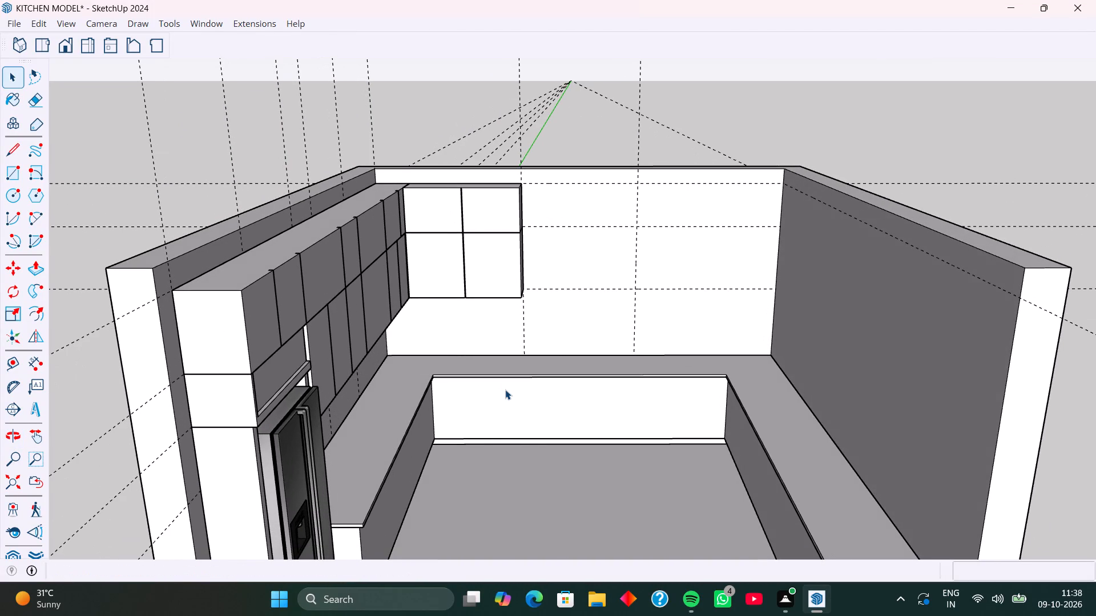
pyautogui.moveTo(505, 390); pyautogui.dragTo(487, 387, button='middle')
pyautogui.scroll(9, 522, 331)
pyautogui.moveTo(561, 339); pyautogui.dragTo(529, 339, button='middle')
pyautogui.moveTo(577, 358); pyautogui.dragTo(540, 359, button='middle')
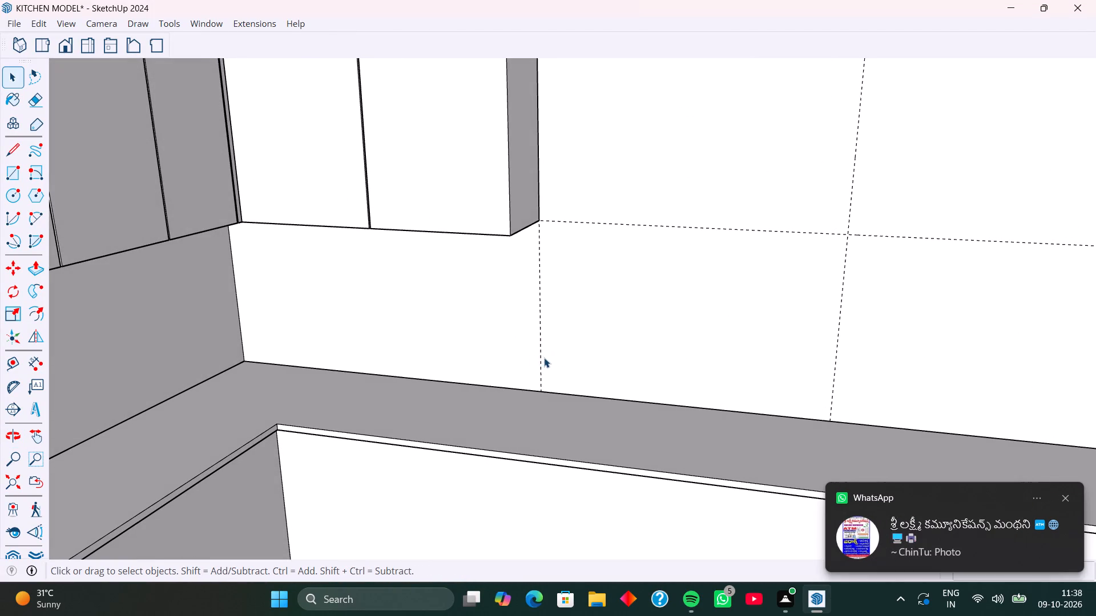
pyautogui.press('t')
pyautogui.click(543, 339)
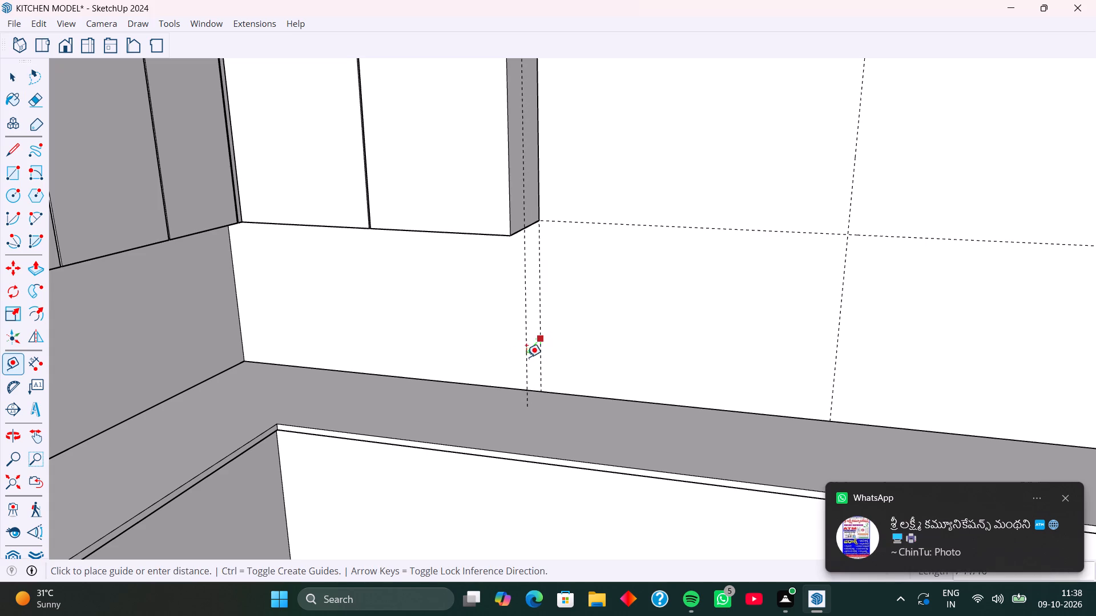
pyautogui.press('Left')
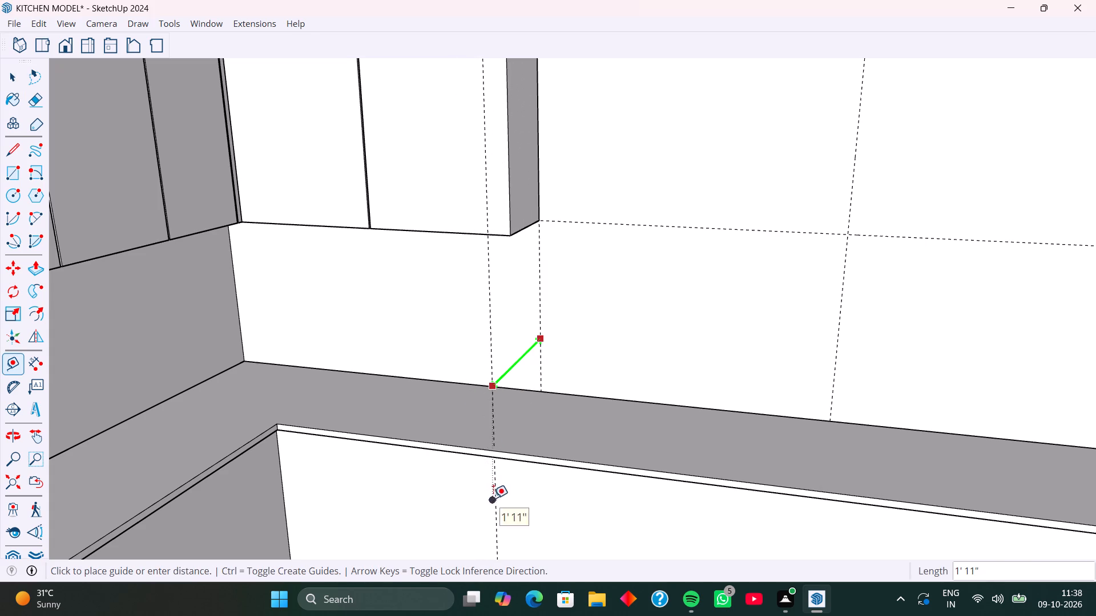
pyautogui.moveTo(493, 497); pyautogui.dragTo(642, 433, button='middle')
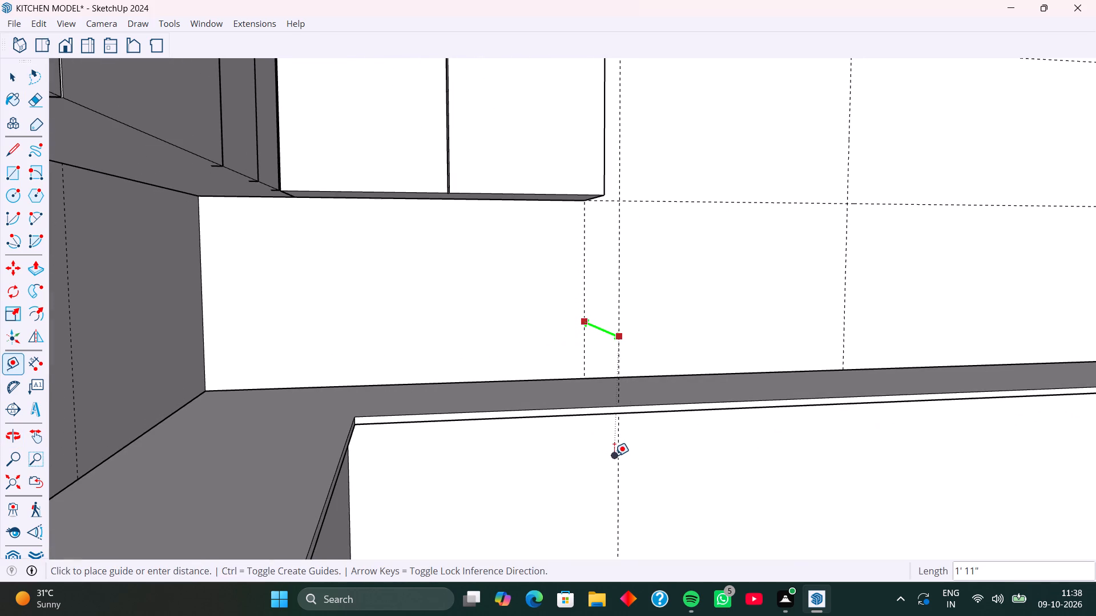
pyautogui.click(614, 456)
# Place another vertical guide 1' 11" out from the back wall, offset from the next vertical guide along that wall.
pyautogui.moveTo(657, 425); pyautogui.dragTo(563, 443, button='middle')
pyautogui.scroll(10, 603, 446)
pyautogui.moveTo(616, 423); pyautogui.dragTo(566, 291, button='middle')
pyautogui.moveTo(632, 418); pyautogui.dragTo(557, 402, button='middle')
pyautogui.scroll(-17, 503, 396)
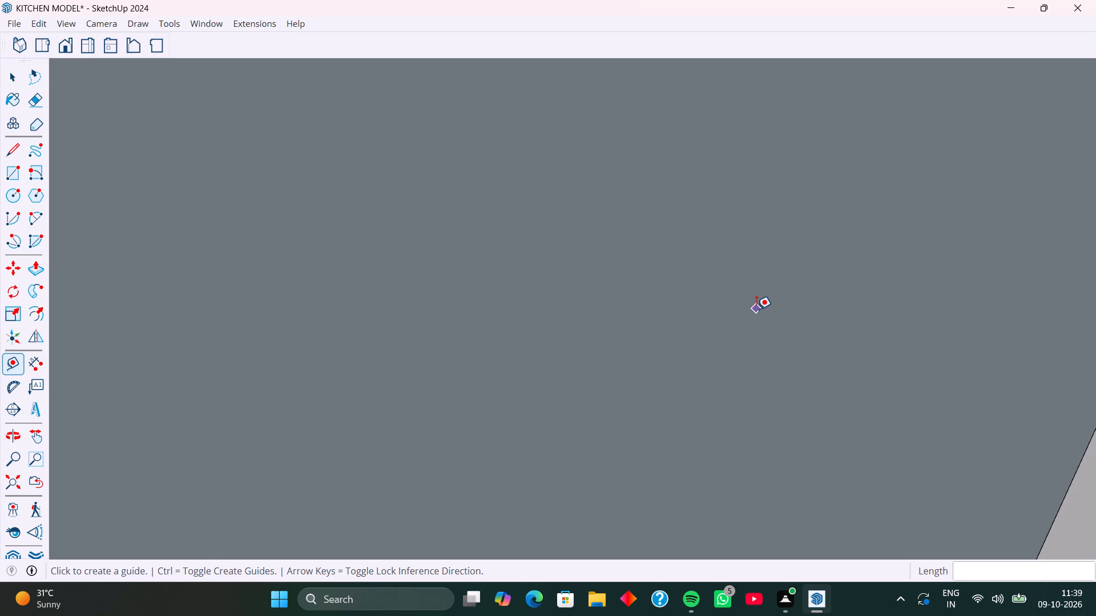
pyautogui.scroll(-12, 711, 311)
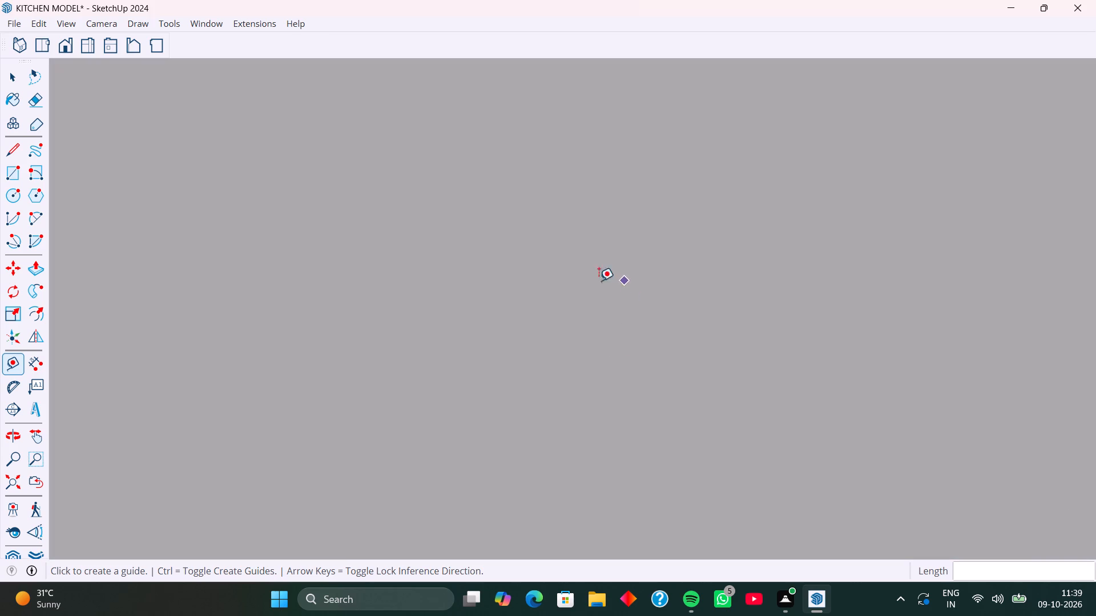
pyautogui.click(4, 482)
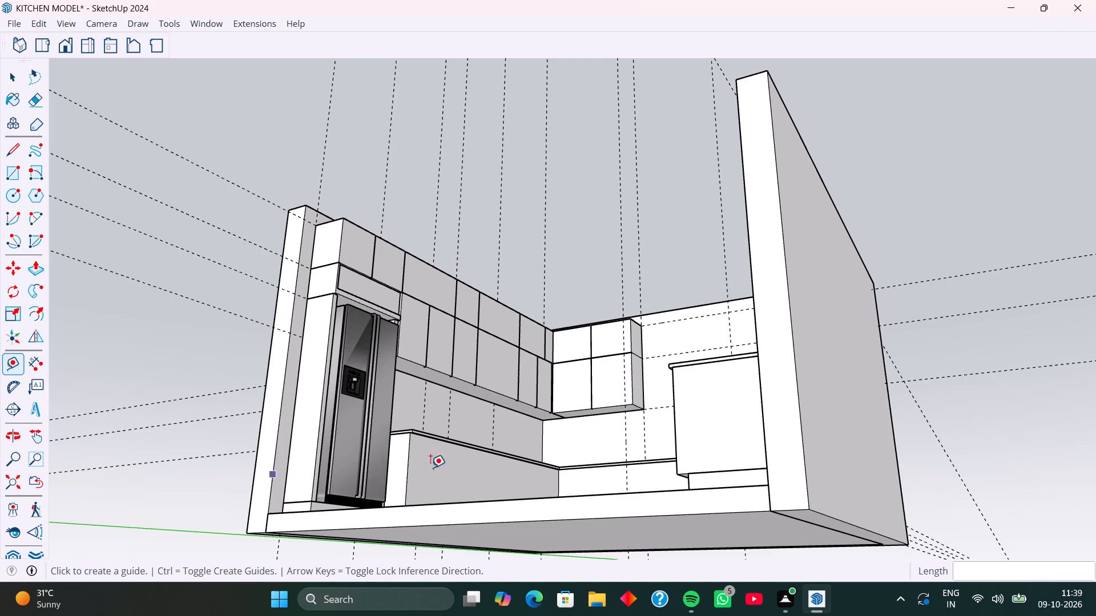
pyautogui.moveTo(661, 411); pyautogui.dragTo(711, 495, button='middle')
pyautogui.moveTo(654, 407); pyautogui.dragTo(660, 416, button='middle')
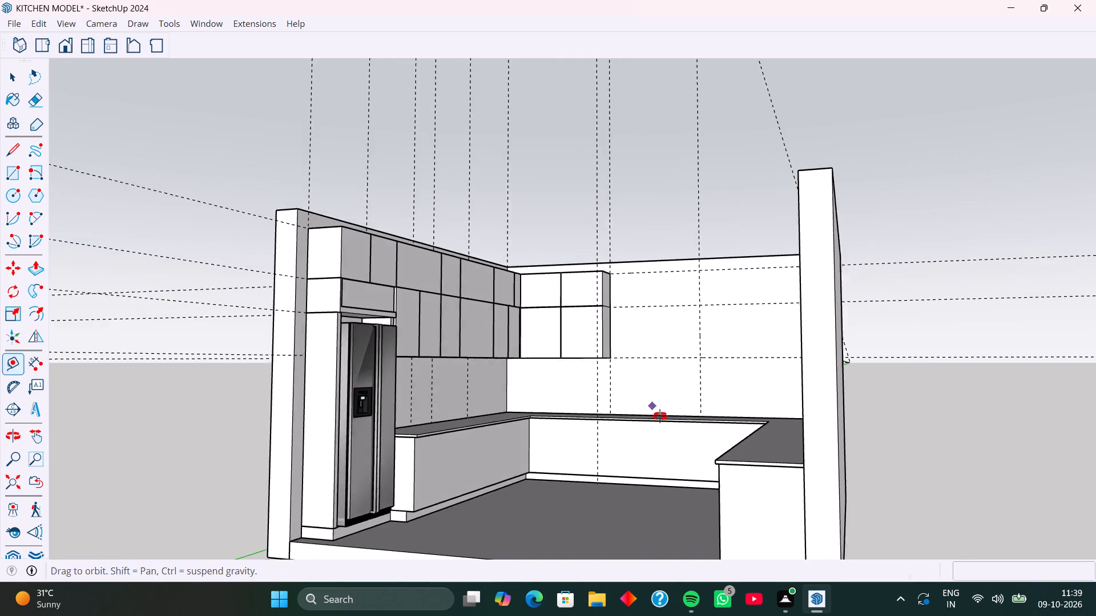
pyautogui.moveTo(660, 416); pyautogui.dragTo(700, 457, button='middle')
pyautogui.moveTo(710, 402); pyautogui.dragTo(703, 453, button='middle')
pyautogui.scroll(7, 679, 339)
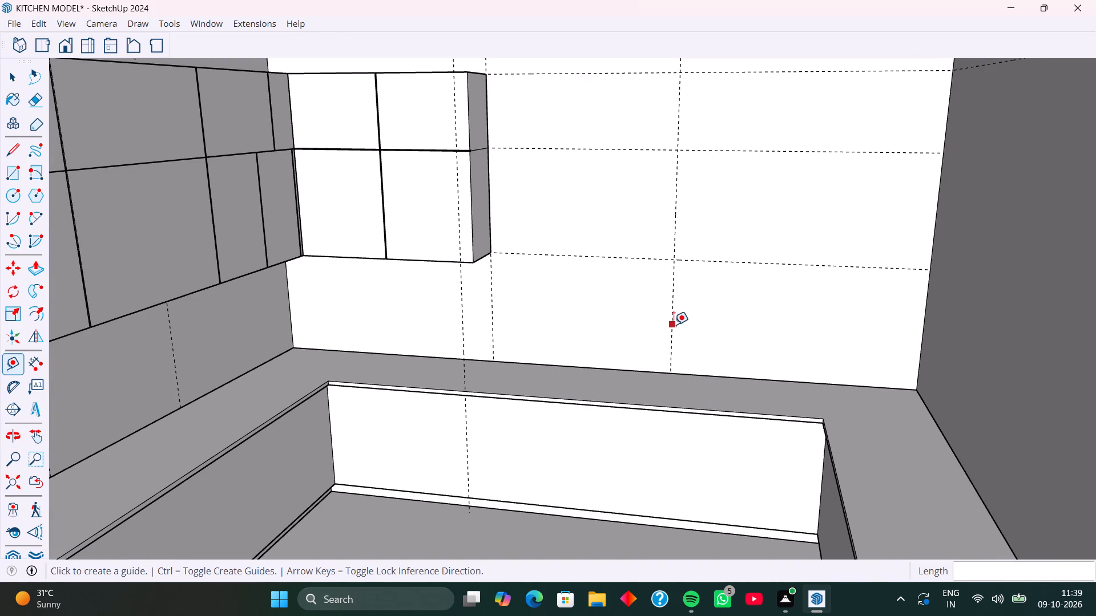
pyautogui.click(674, 325)
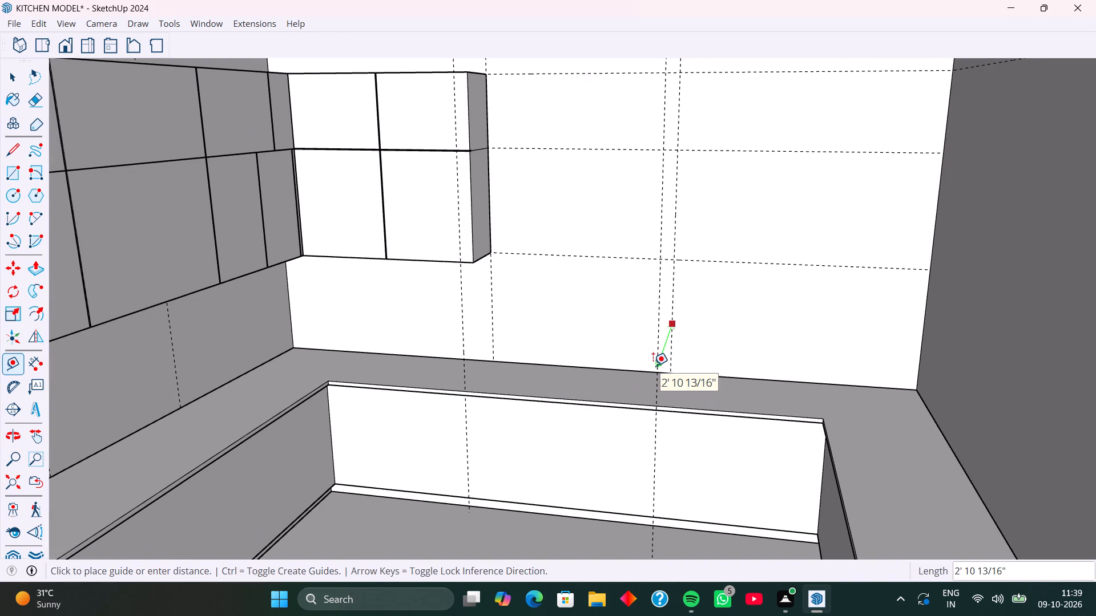
pyautogui.press('Left')
pyautogui.click(689, 450)
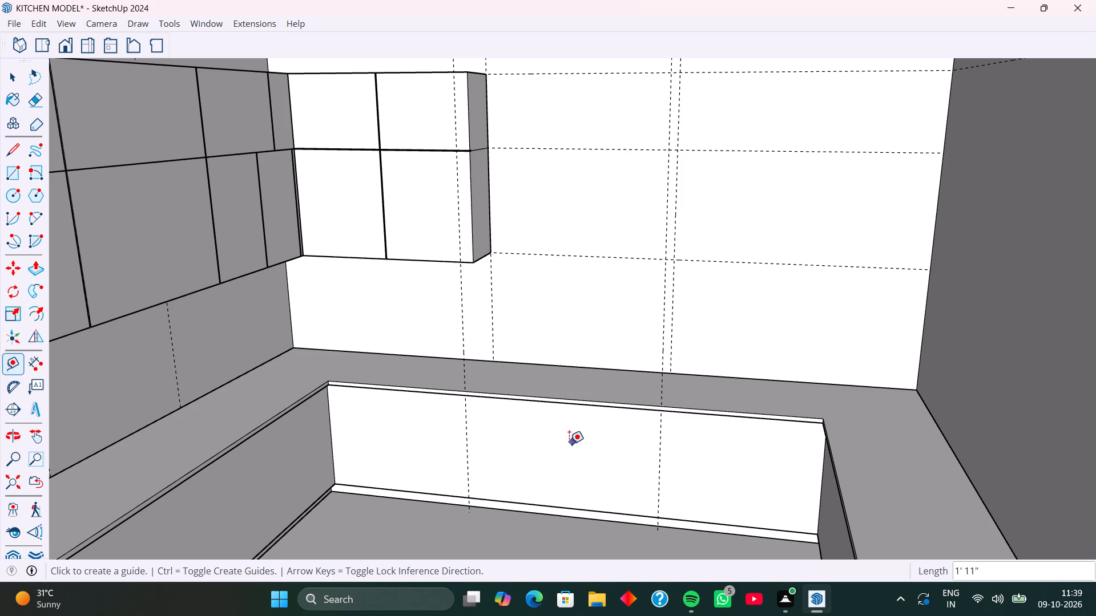
# Draw a 4' by 1' 11" rectangle on the back countertop between the wall guides and the two offset guides.
pyautogui.moveTo(565, 423); pyautogui.dragTo(650, 455, button='middle')
pyautogui.moveTo(577, 416); pyautogui.dragTo(561, 530, button='middle')
pyautogui.scroll(1, 541, 388)
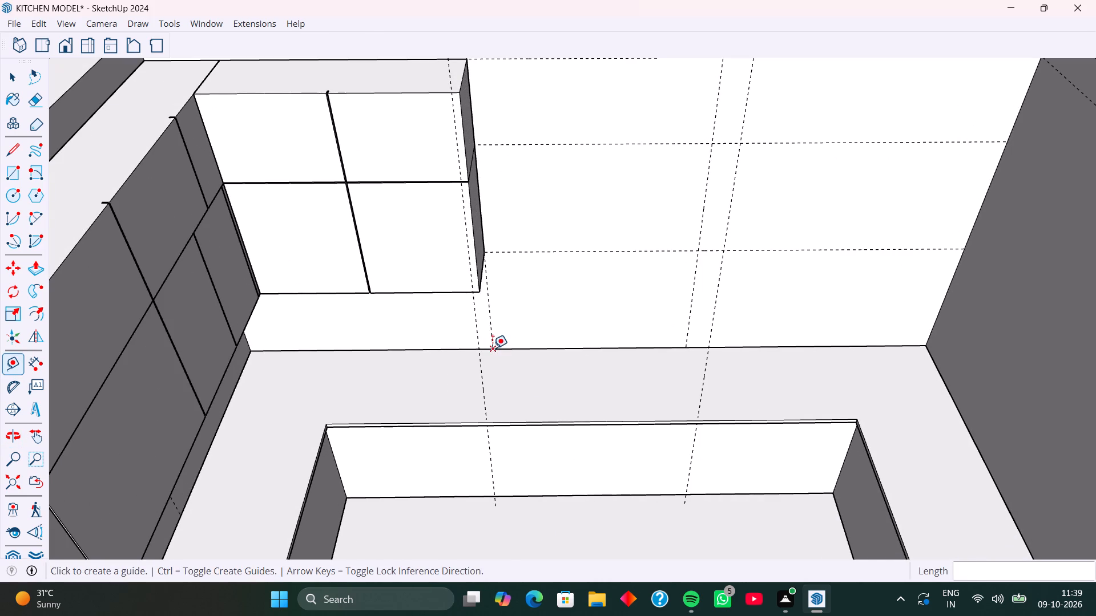
pyautogui.click(493, 348)
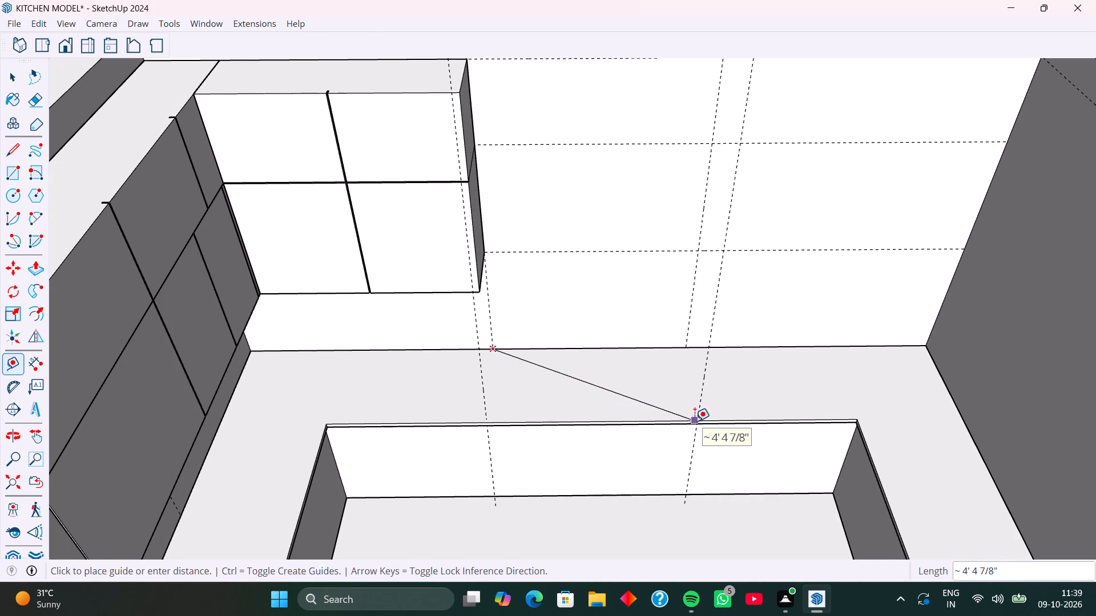
pyautogui.press('r')
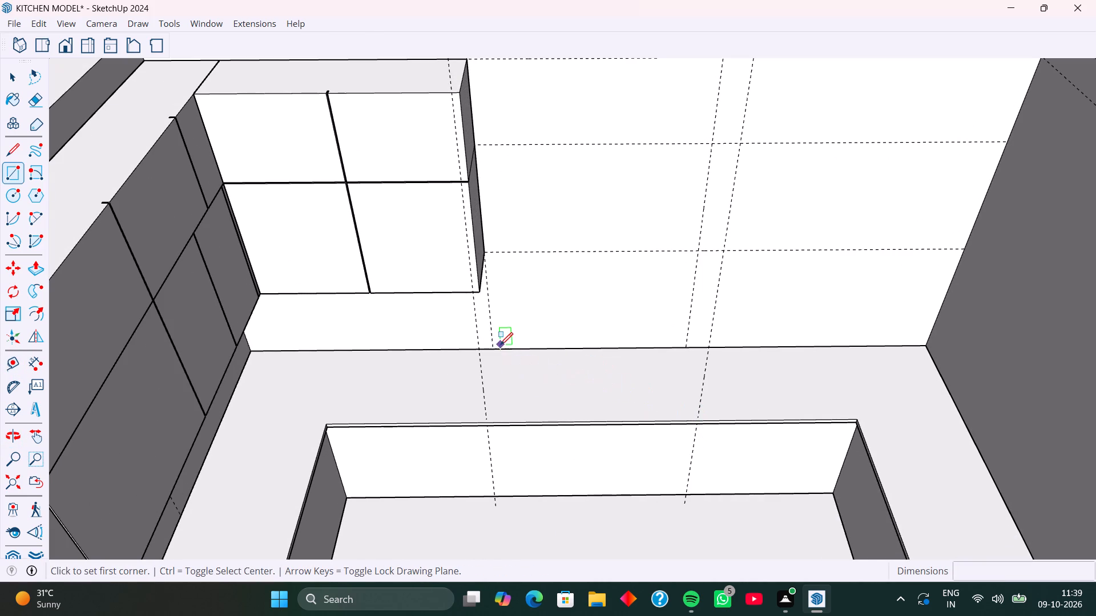
pyautogui.click(494, 348)
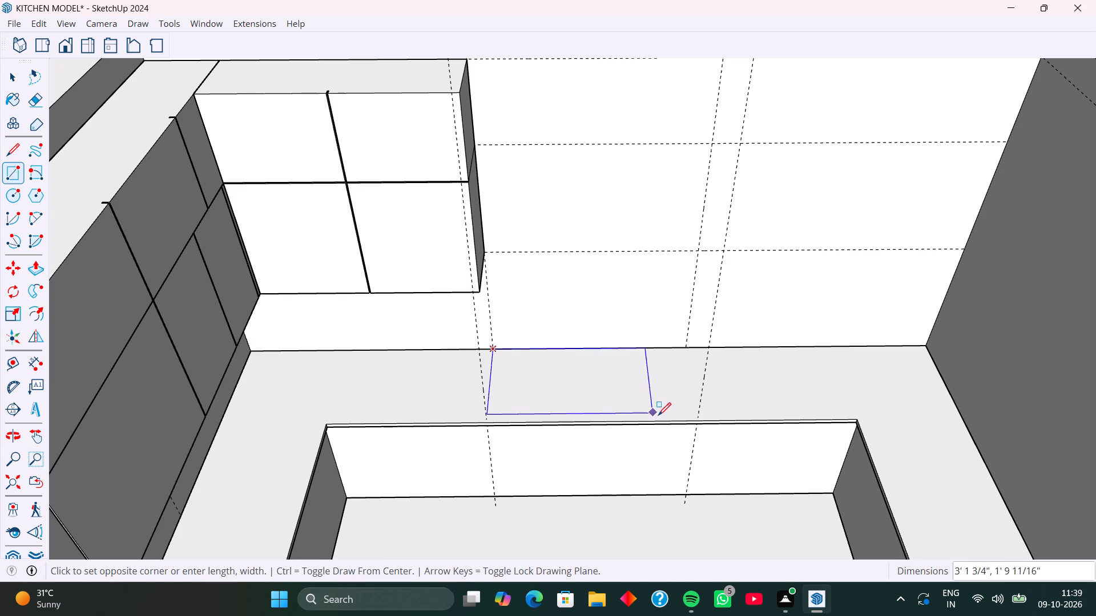
pyautogui.scroll(9, 696, 419)
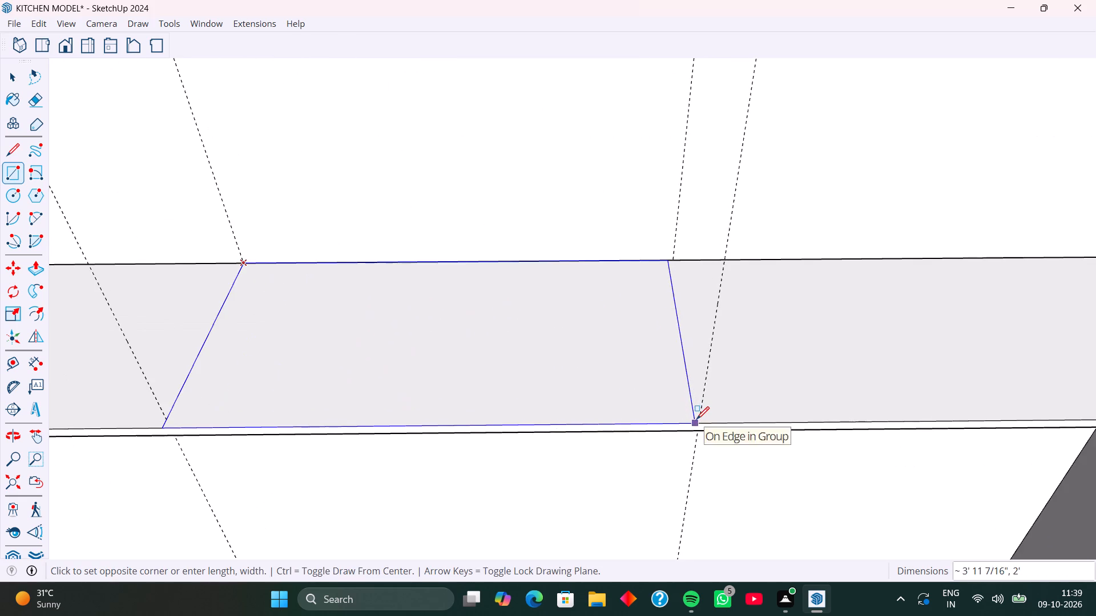
pyautogui.moveTo(696, 419); pyautogui.dragTo(725, 400, button='middle')
pyautogui.scroll(8, 731, 386)
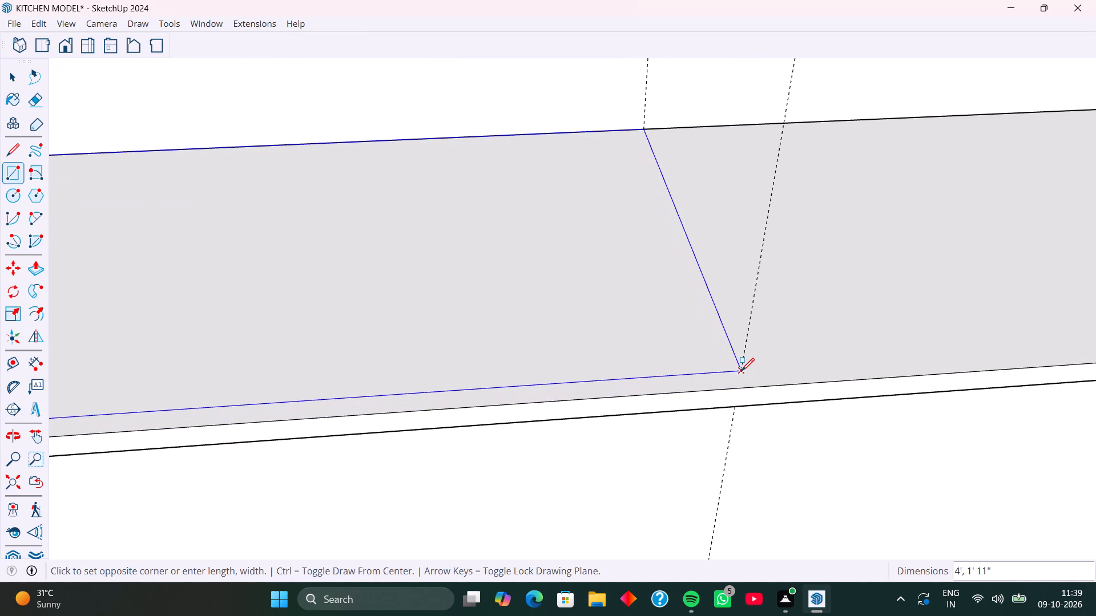
pyautogui.click(740, 371)
pyautogui.scroll(-11, 641, 399)
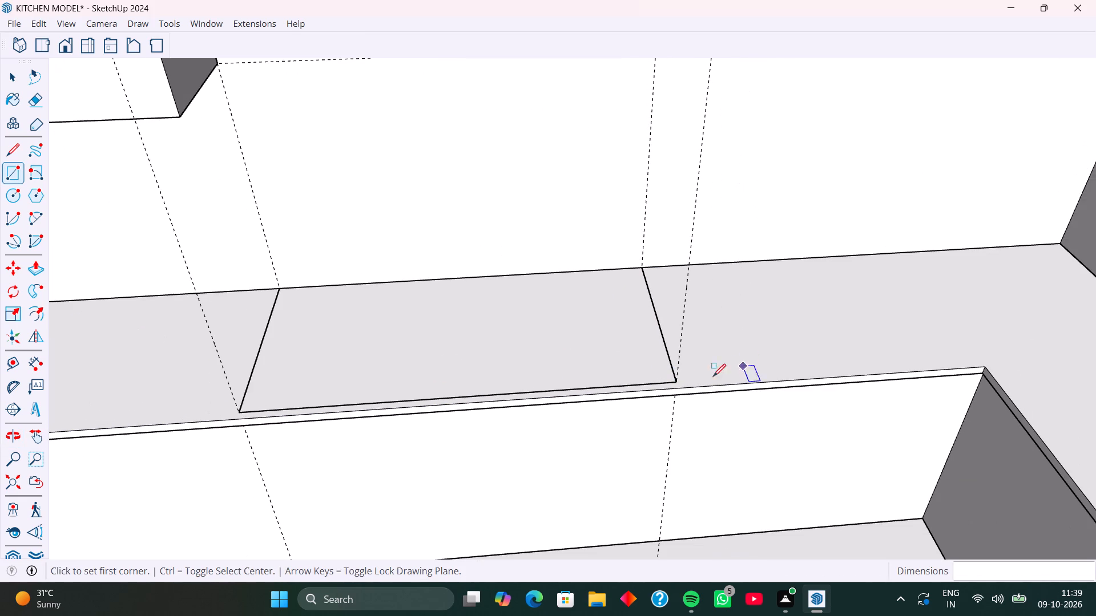
# Draw a 1" line from the rectangle's front corner nearest the wall cabinets to the counter edge, continuing down the front face.
pyautogui.moveTo(235, 431); pyautogui.dragTo(301, 427, button='middle')
pyautogui.moveTo(463, 422); pyautogui.dragTo(453, 423, button='middle')
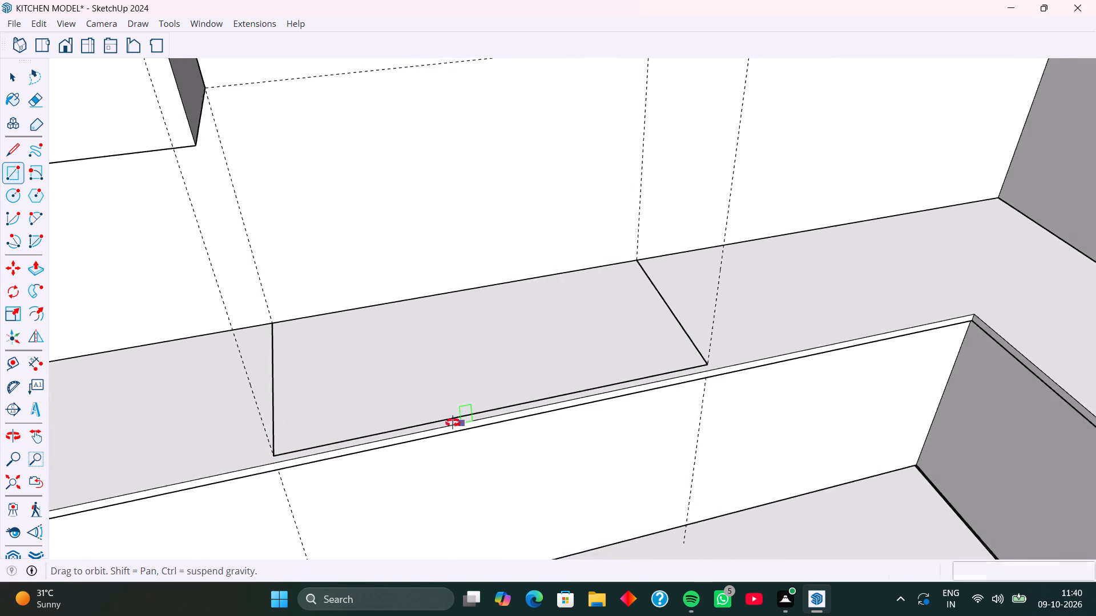
pyautogui.moveTo(453, 423); pyautogui.dragTo(396, 433, button='middle')
pyautogui.moveTo(489, 422); pyautogui.dragTo(479, 351, button='middle')
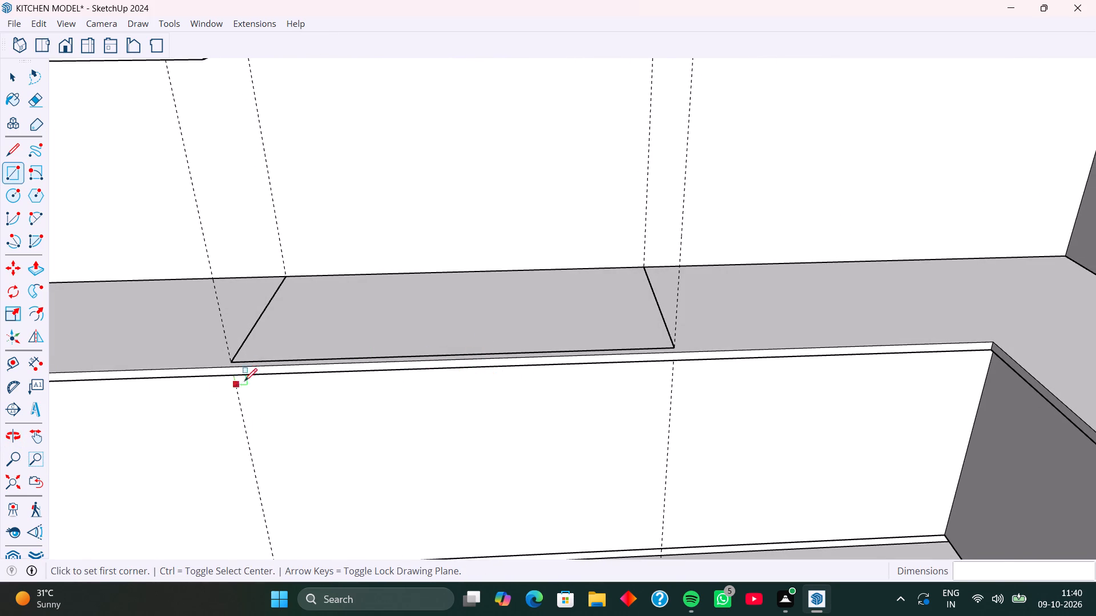
pyautogui.scroll(7, 261, 354)
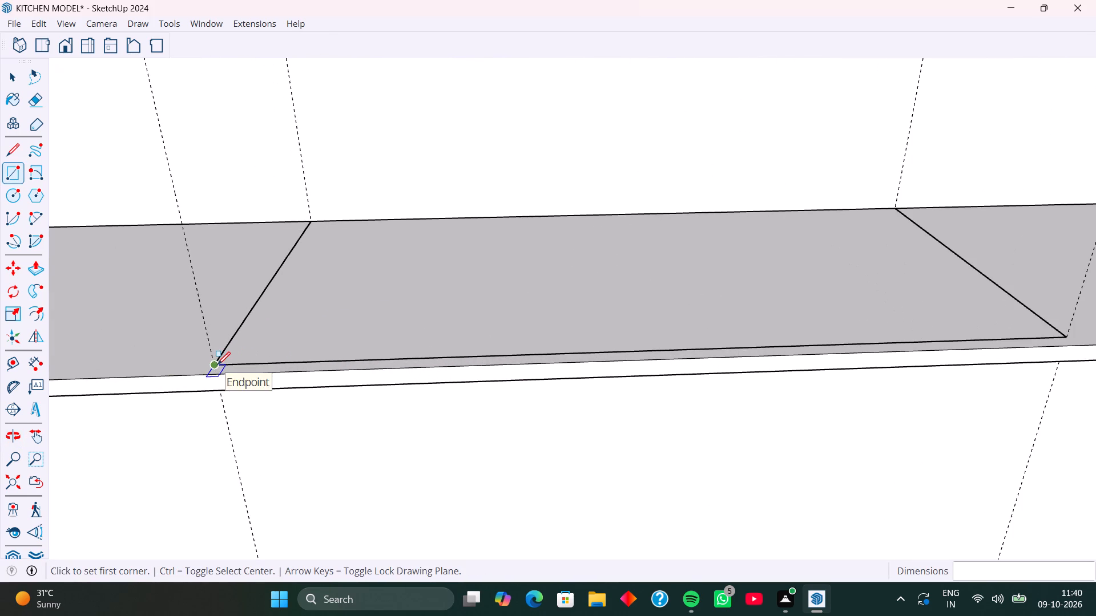
pyautogui.press('l')
pyautogui.scroll(18, 217, 364)
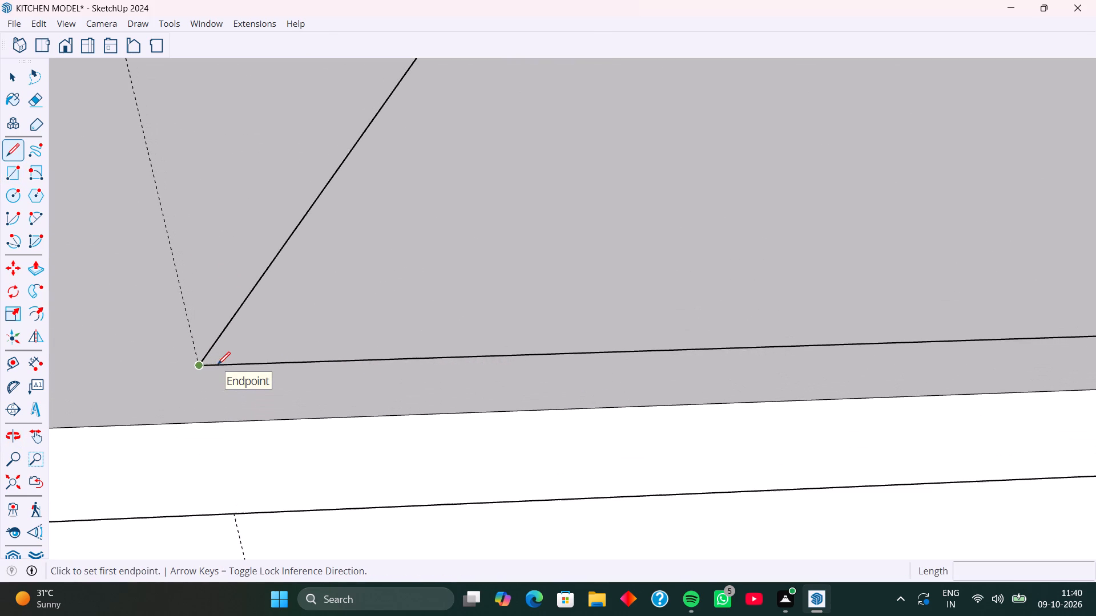
pyautogui.click(200, 365)
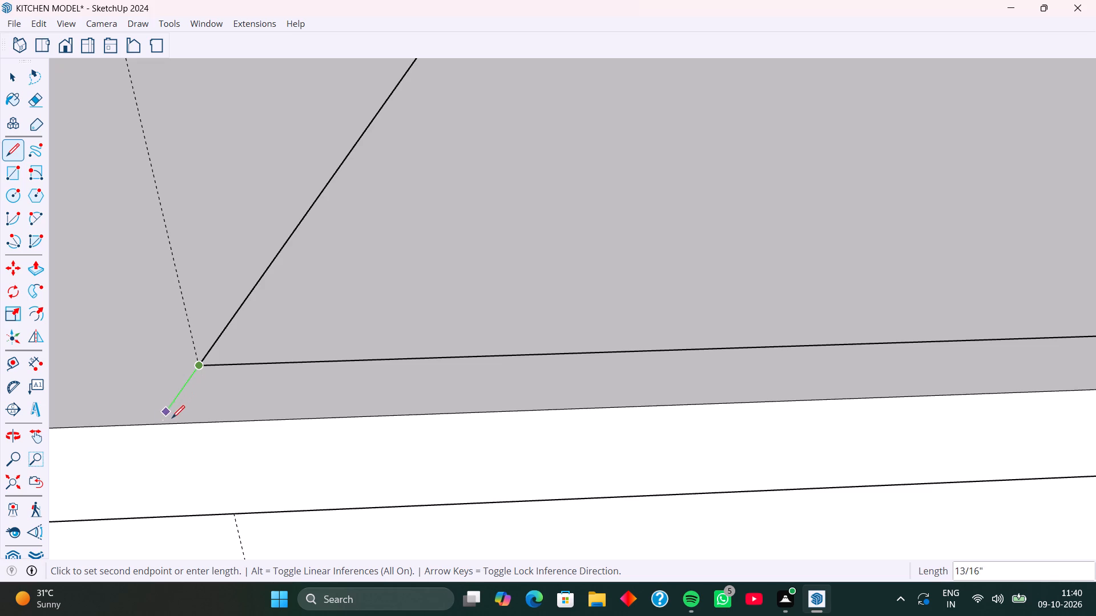
pyautogui.click(158, 425)
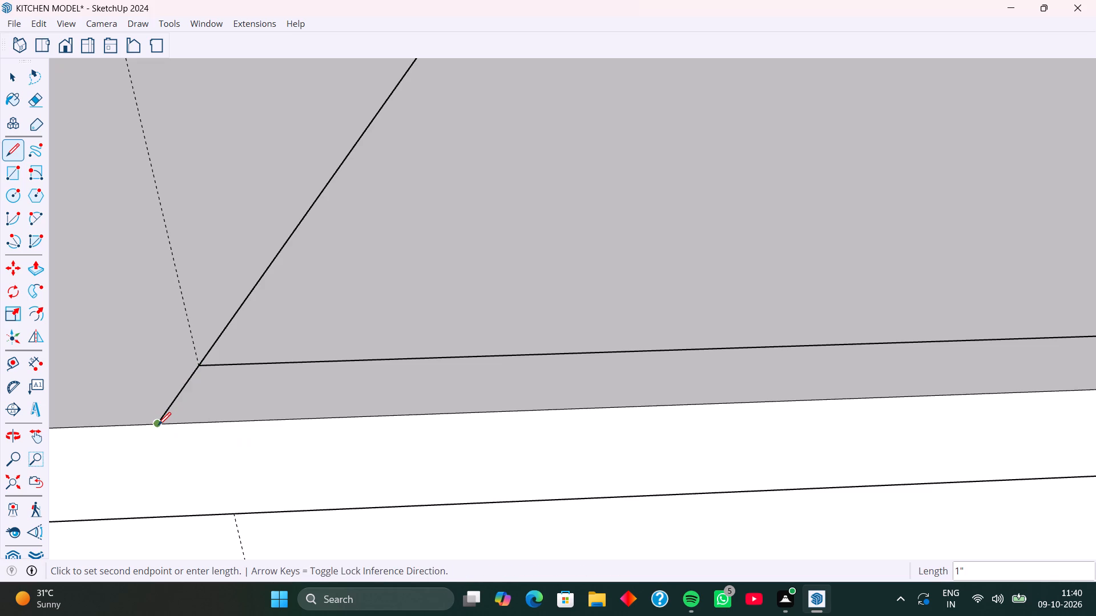
pyautogui.click(156, 424)
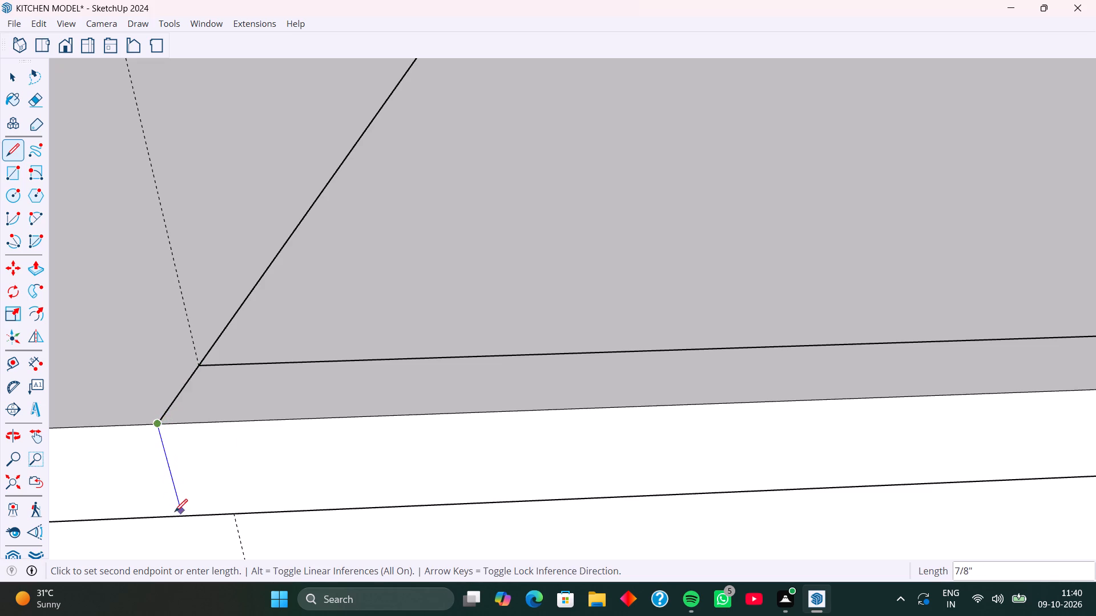
pyautogui.click(182, 517)
# Continue the line across the countertop's underside to the base cabinet face, parallel to the green axis.
pyautogui.scroll(-6, 195, 477)
pyautogui.moveTo(205, 497); pyautogui.dragTo(229, 400, button='middle')
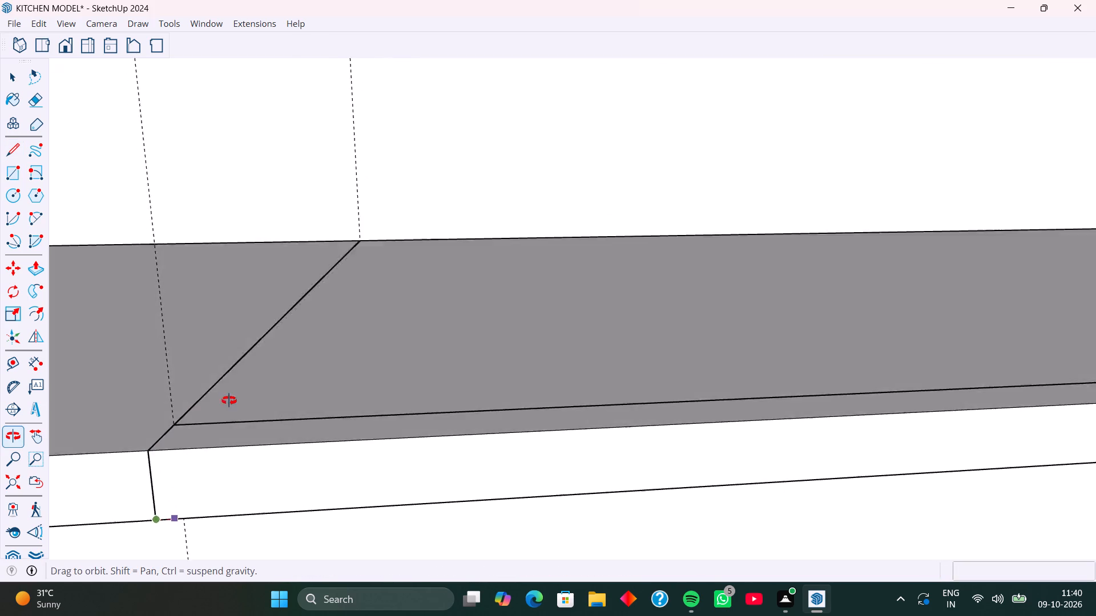
pyautogui.moveTo(229, 400); pyautogui.dragTo(231, 351, button='middle')
pyautogui.scroll(-10, 238, 403)
pyautogui.moveTo(231, 463); pyautogui.dragTo(251, 391, button='middle')
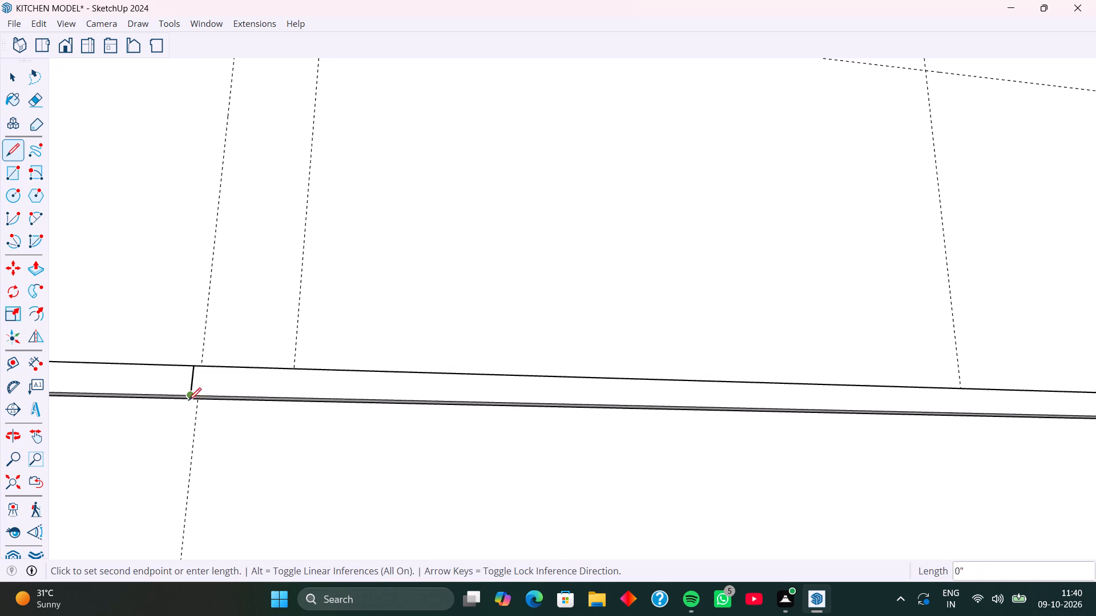
pyautogui.scroll(4, 184, 406)
pyautogui.moveTo(192, 417); pyautogui.dragTo(222, 317, button='middle')
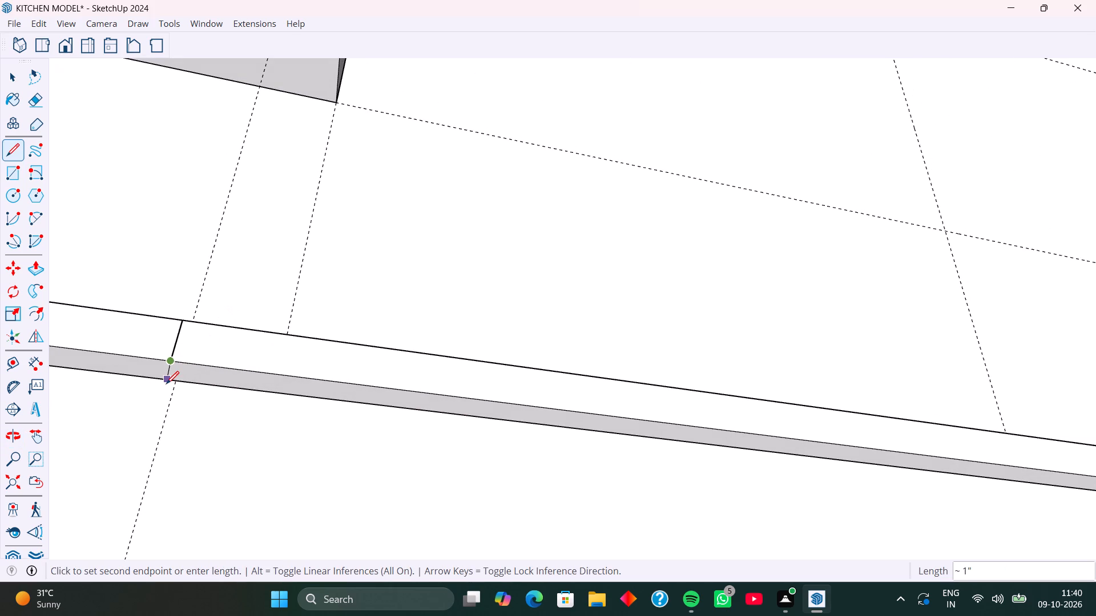
pyautogui.press('Right')
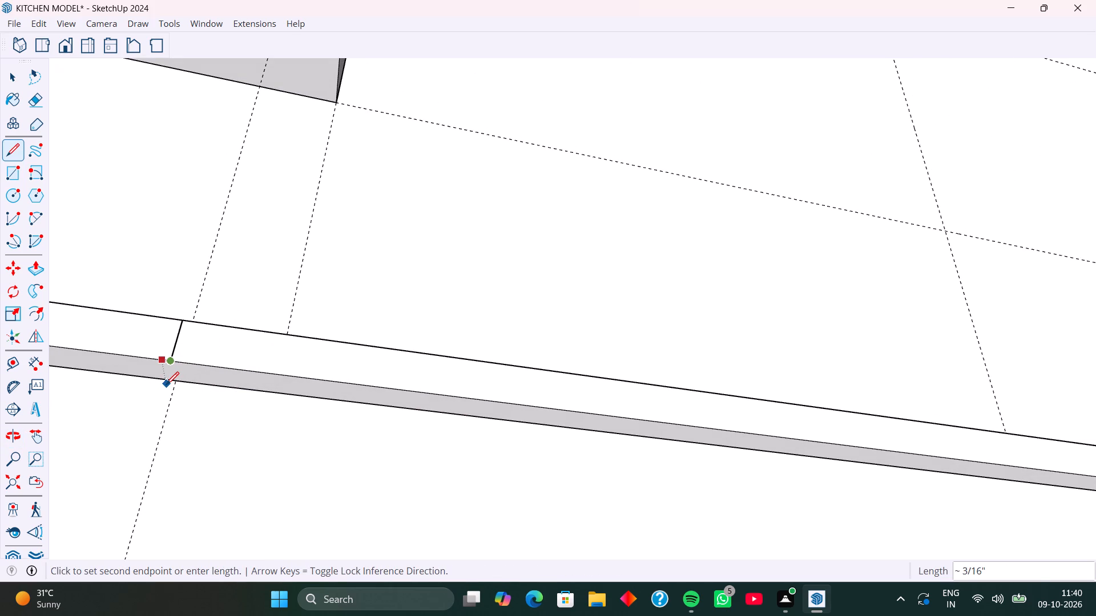
pyautogui.press('Left')
pyautogui.click(176, 385)
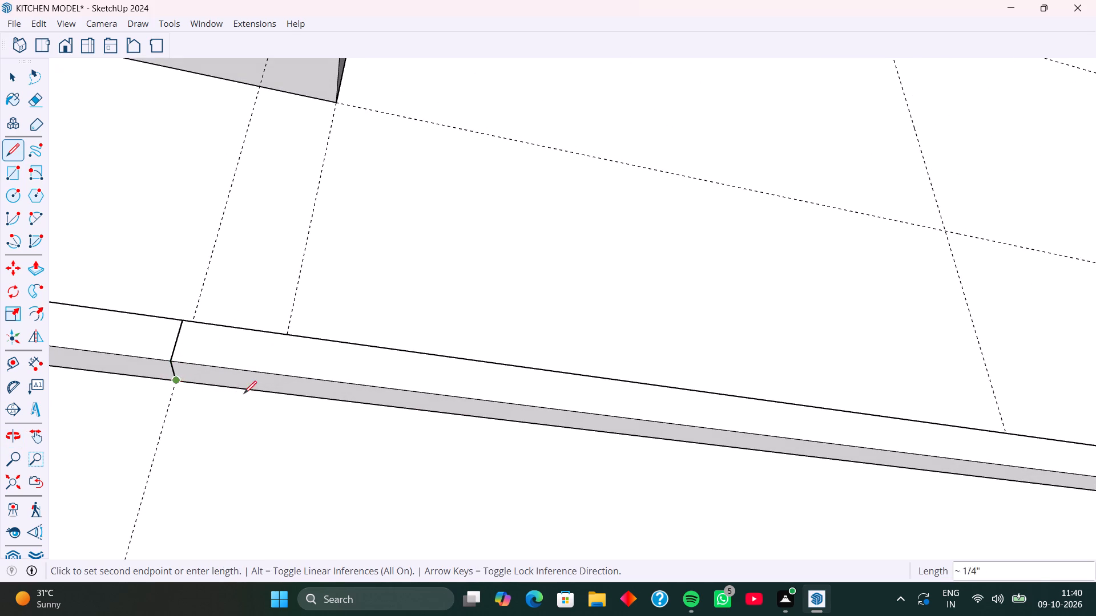
pyautogui.scroll(-12, 262, 400)
pyautogui.press('l')
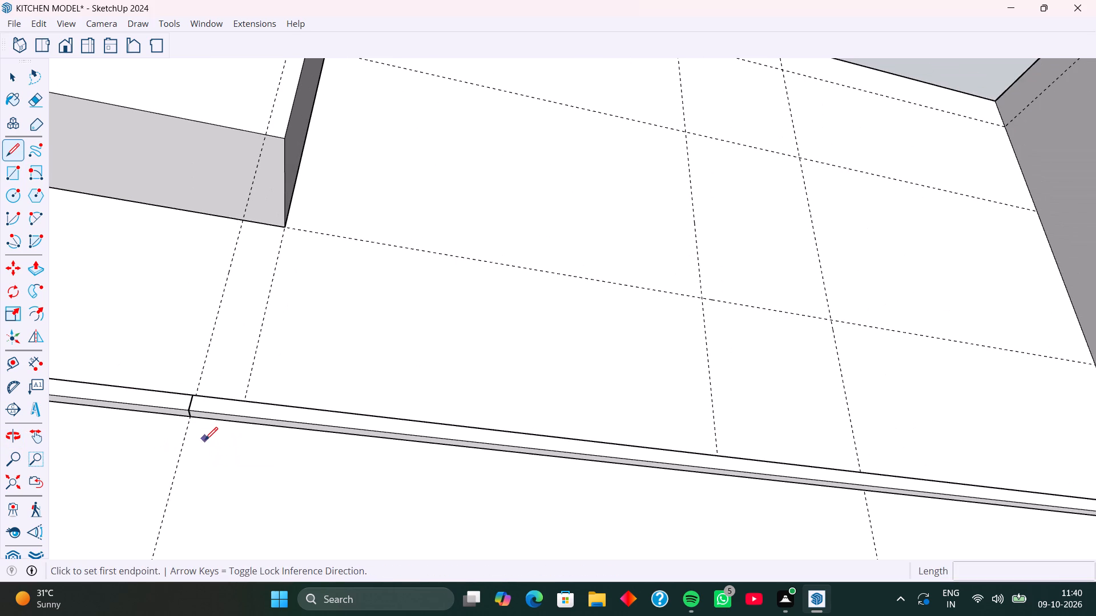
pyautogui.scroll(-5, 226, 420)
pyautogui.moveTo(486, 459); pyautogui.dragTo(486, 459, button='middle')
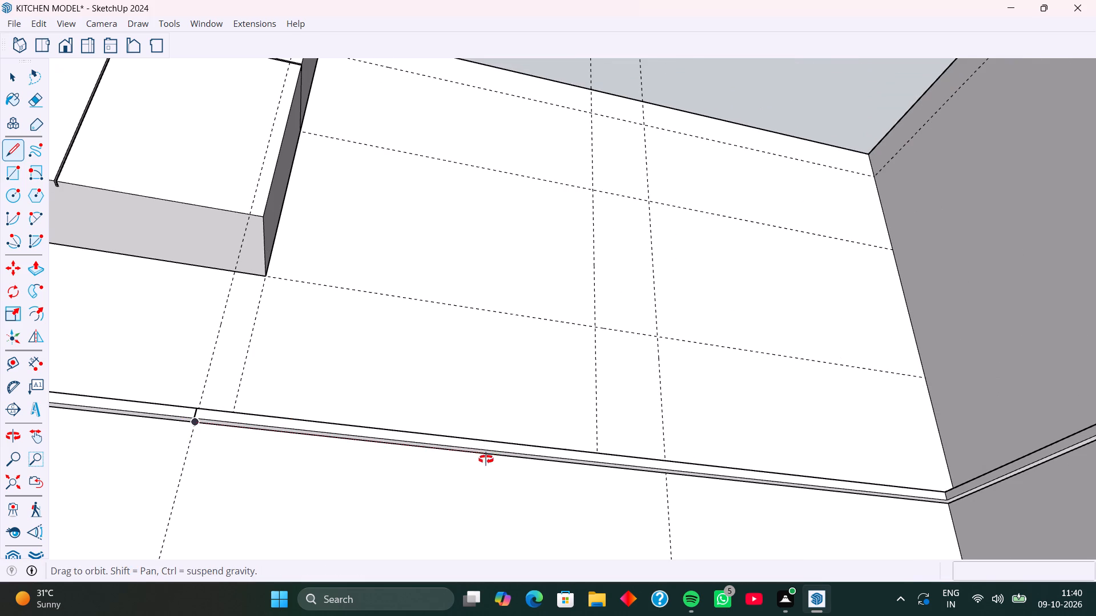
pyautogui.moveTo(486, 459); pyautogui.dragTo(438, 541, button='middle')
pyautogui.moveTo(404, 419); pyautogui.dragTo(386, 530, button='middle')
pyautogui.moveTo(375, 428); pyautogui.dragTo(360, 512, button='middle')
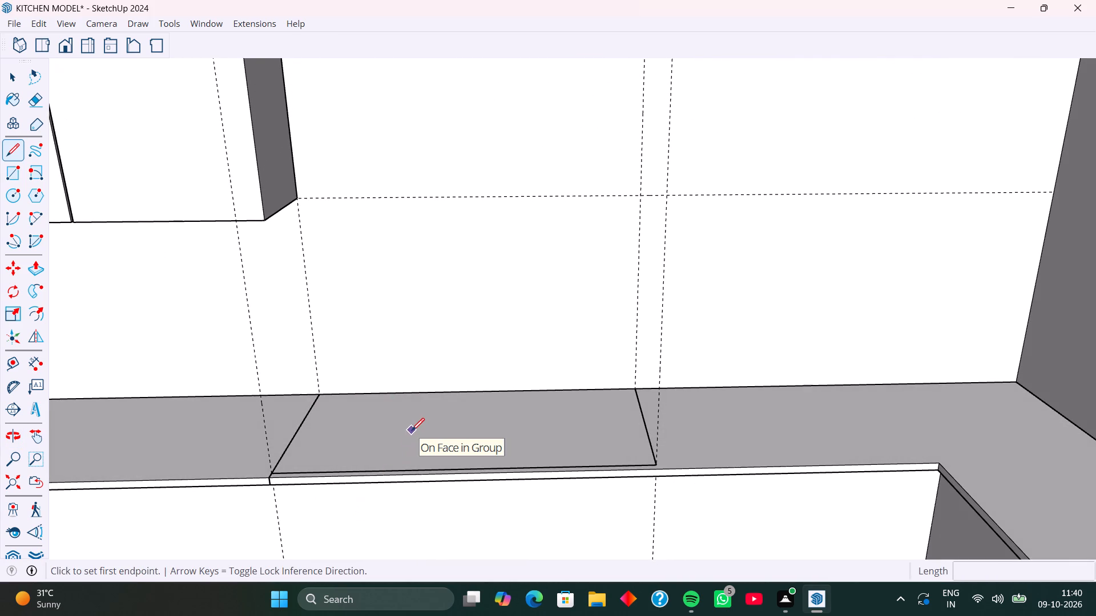
# Undo the lines drawn from the rectangle's front corner and the rectangle on the back countertop.
pyautogui.hotkey('ctrl', 'z')
pyautogui.hotkey('ctrl', 'z')
pyautogui.hotkey('ctrl', 'z')
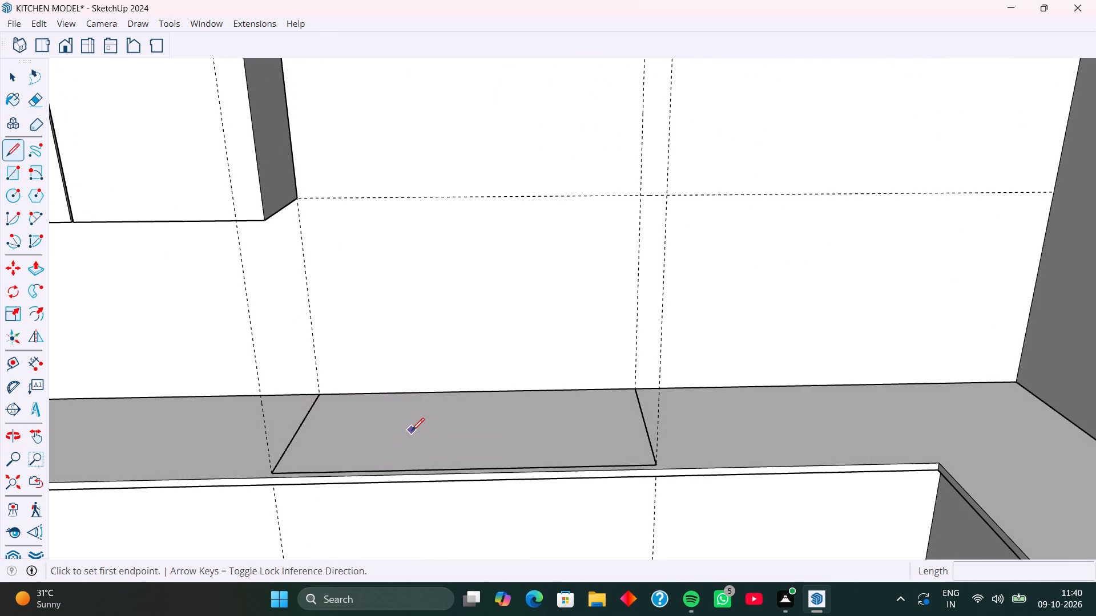
pyautogui.hotkey('ctrl', 'z')
# Inside the countertop group, draw a 4' by 1' 11" rectangle on the back countertop between the wall guides and the two offset guides.
pyautogui.press('space')
pyautogui.click(412, 431)
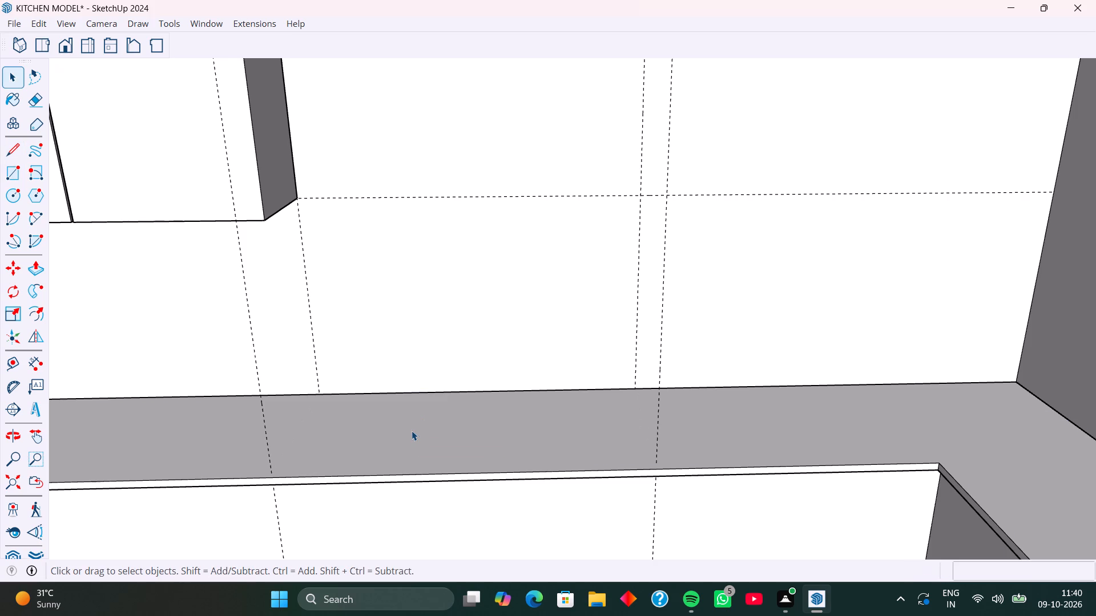
pyautogui.tripleClick(412, 431)
pyautogui.click(412, 431)
pyautogui.click(372, 425)
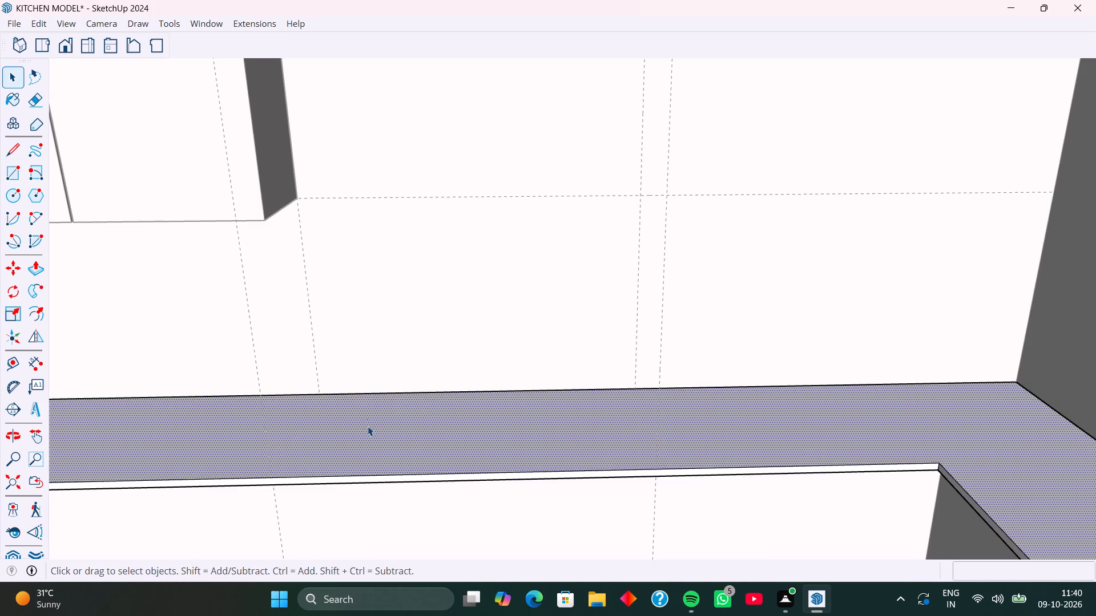
pyautogui.moveTo(368, 426); pyautogui.dragTo(369, 492, button='middle')
pyautogui.scroll(1, 336, 428)
pyautogui.press('r')
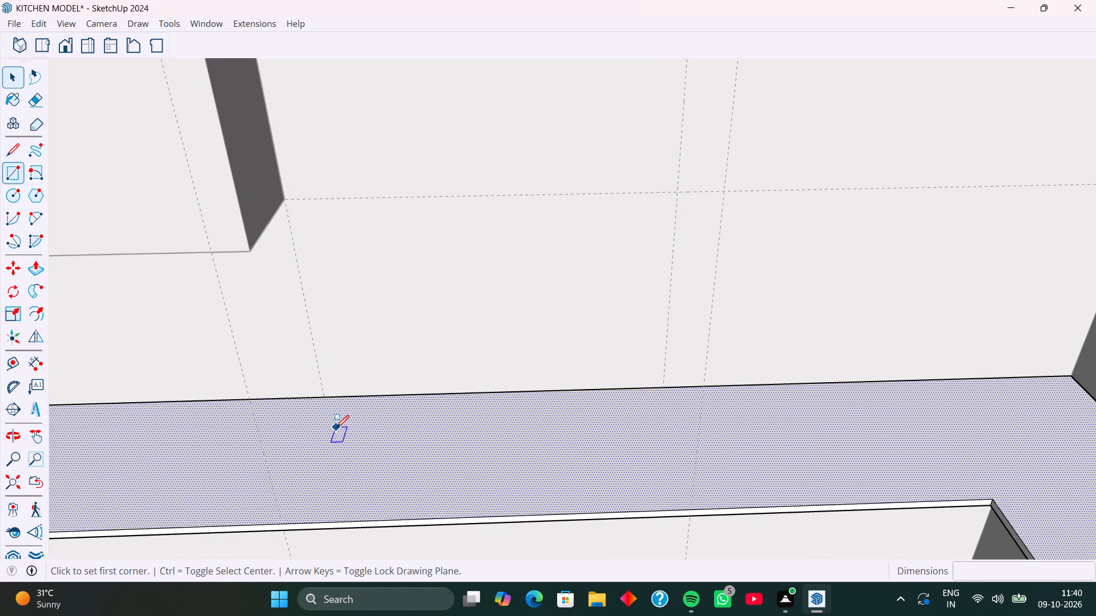
pyautogui.click(322, 397)
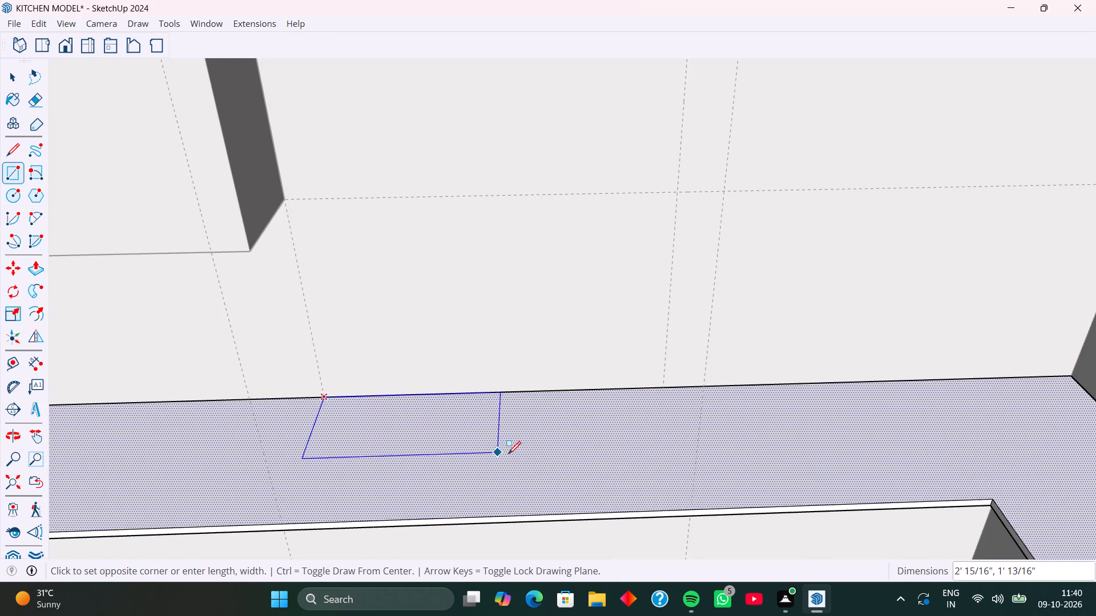
pyautogui.click(692, 502)
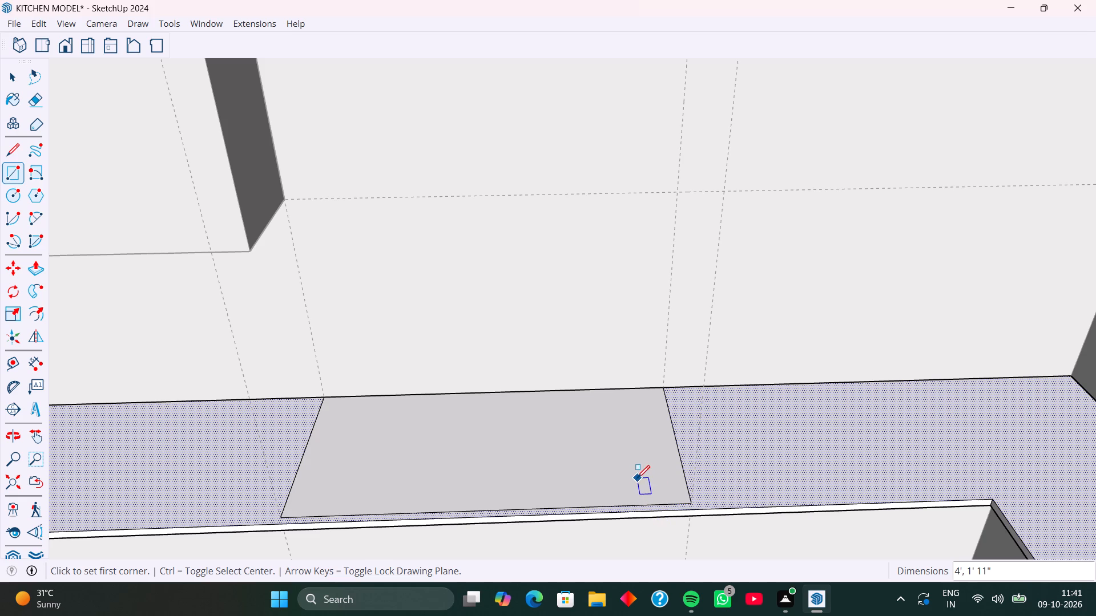
# Draw a 1" line from the rectangle's front corner farthest from the wall cabinets to the counter edge, continuing 1" down the front face.
pyautogui.moveTo(636, 483); pyautogui.dragTo(615, 345, button='middle')
pyautogui.moveTo(598, 416); pyautogui.dragTo(617, 440, button='middle')
pyautogui.scroll(4, 678, 410)
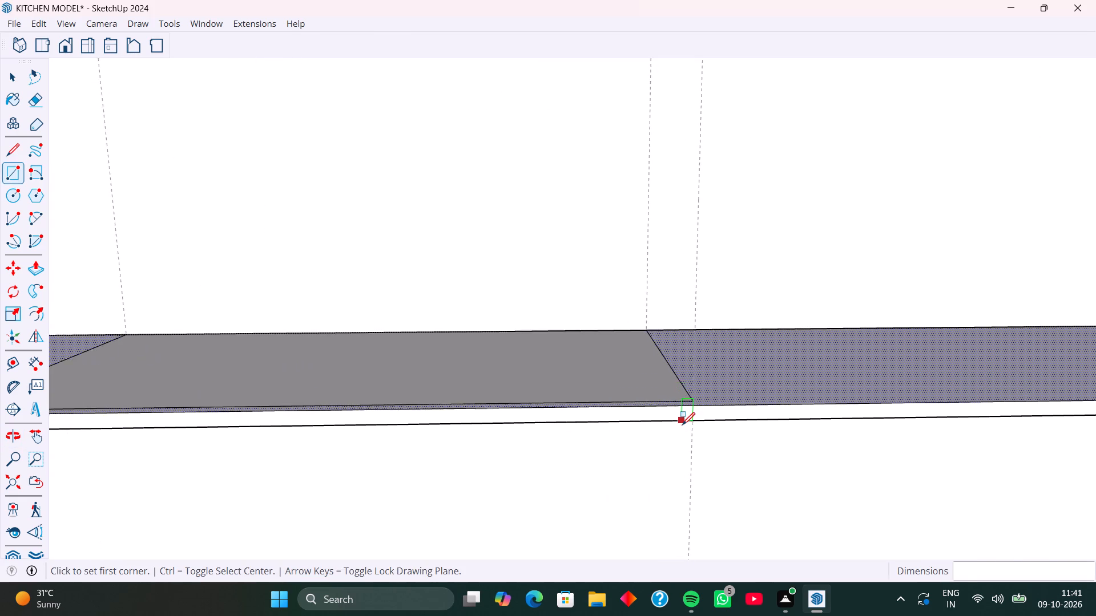
pyautogui.scroll(4, 682, 425)
pyautogui.moveTo(681, 425); pyautogui.dragTo(679, 491, button='middle')
pyautogui.moveTo(695, 465); pyautogui.dragTo(672, 468, button='middle')
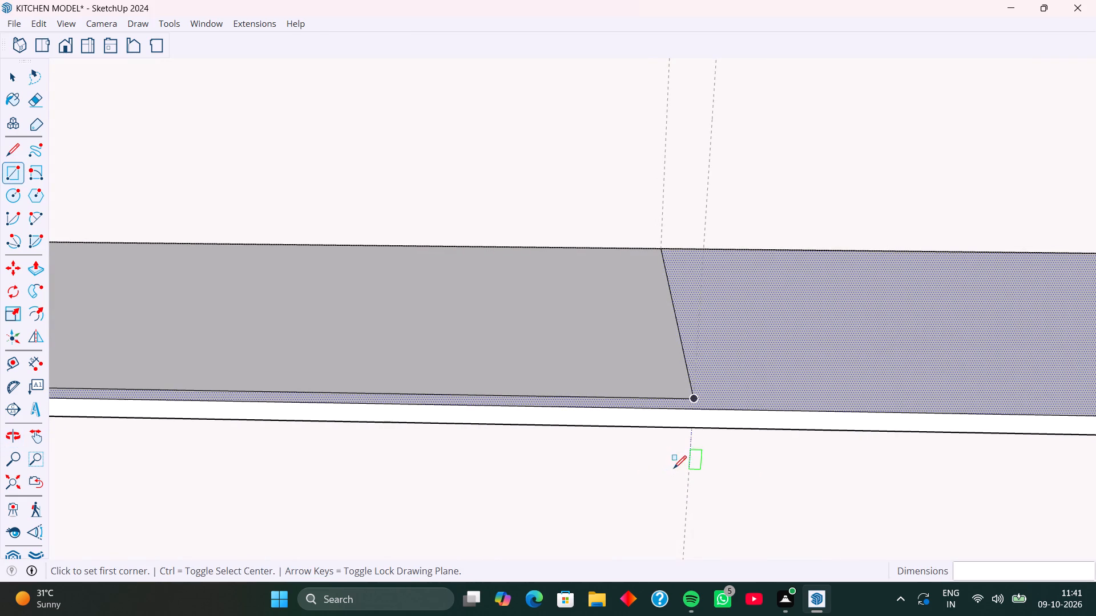
pyautogui.press('l')
pyautogui.click(692, 399)
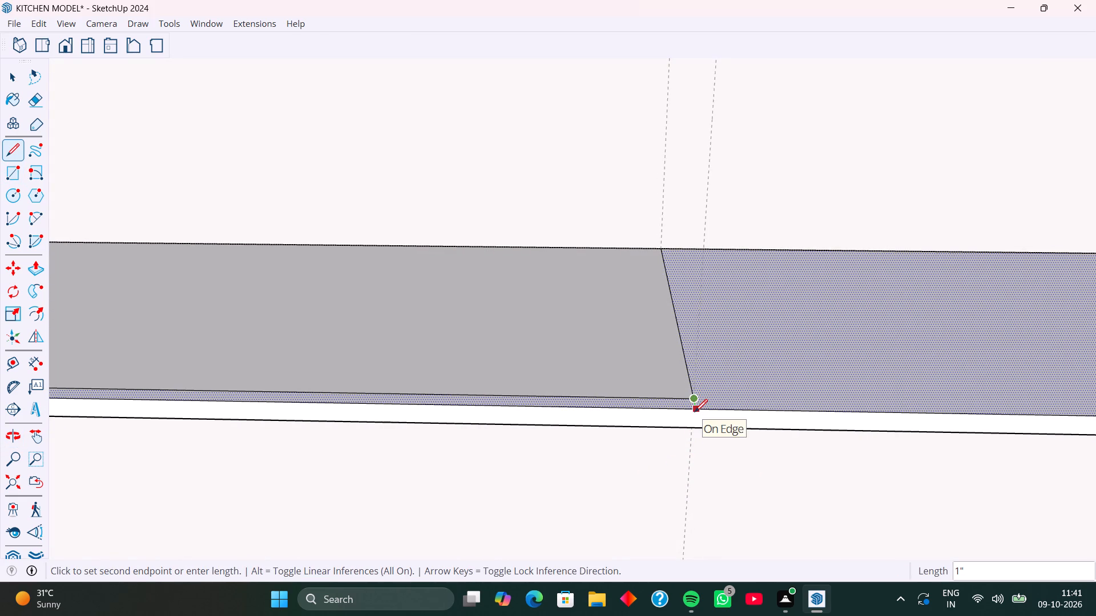
pyautogui.click(695, 412)
pyautogui.click(695, 412)
pyautogui.click(694, 428)
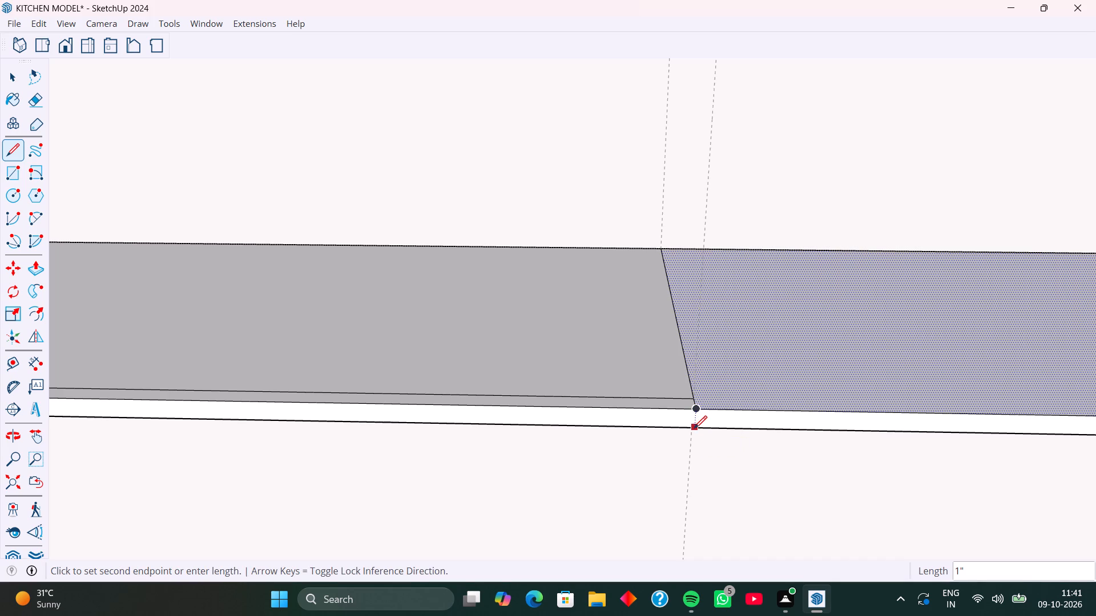
pyautogui.click(695, 411)
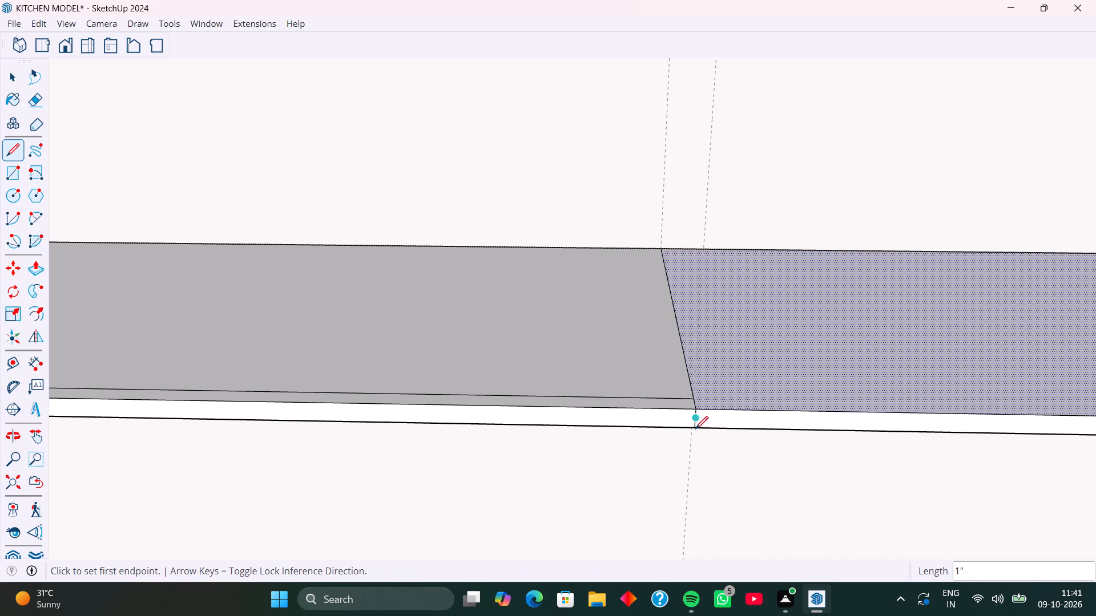
# Continue that line across the countertop's underside to the base cabinet face.
pyautogui.moveTo(692, 428); pyautogui.dragTo(683, 303, button='middle')
pyautogui.moveTo(701, 442); pyautogui.dragTo(681, 344, button='middle')
pyautogui.scroll(2, 696, 447)
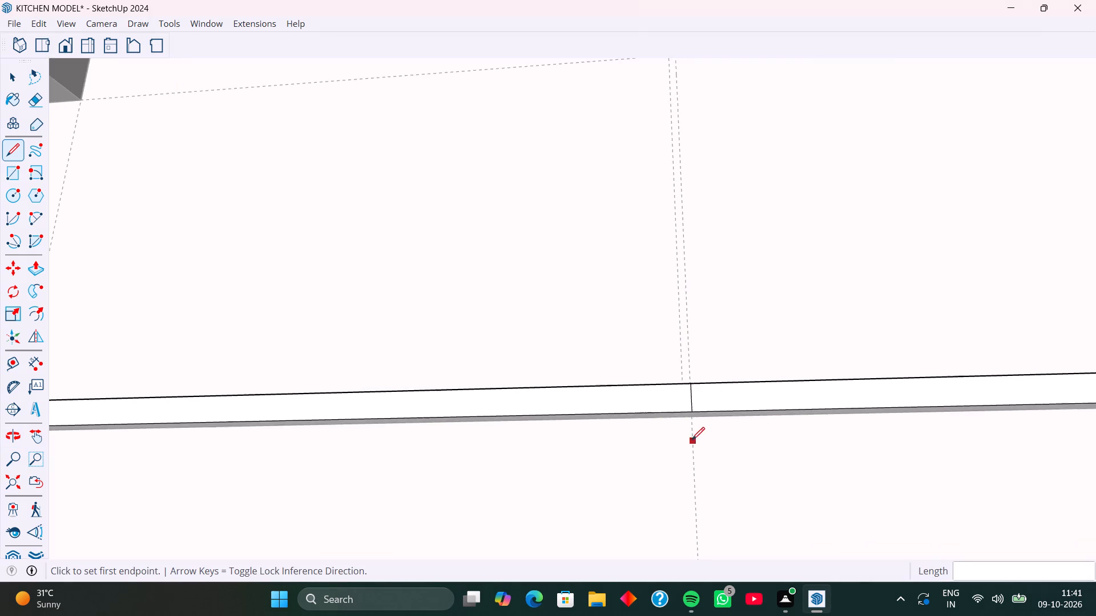
pyautogui.scroll(6, 692, 440)
pyautogui.moveTo(695, 371); pyautogui.dragTo(694, 299, button='middle')
pyautogui.moveTo(684, 450); pyautogui.dragTo(678, 378, button='middle')
pyautogui.scroll(1, 678, 400)
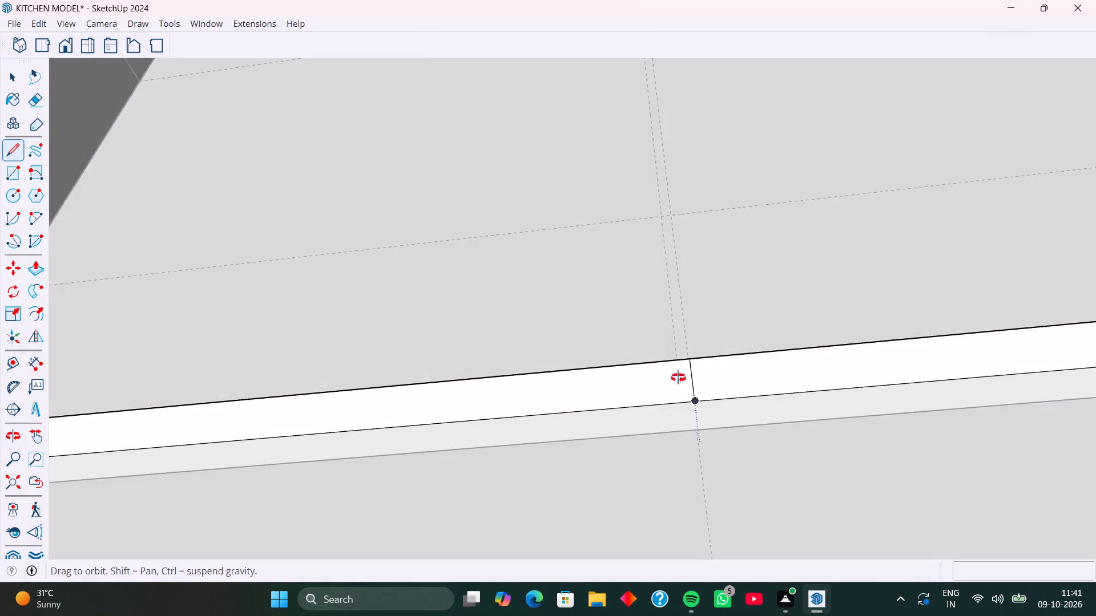
pyautogui.moveTo(678, 378); pyautogui.dragTo(679, 320, button='middle')
pyautogui.click(692, 396)
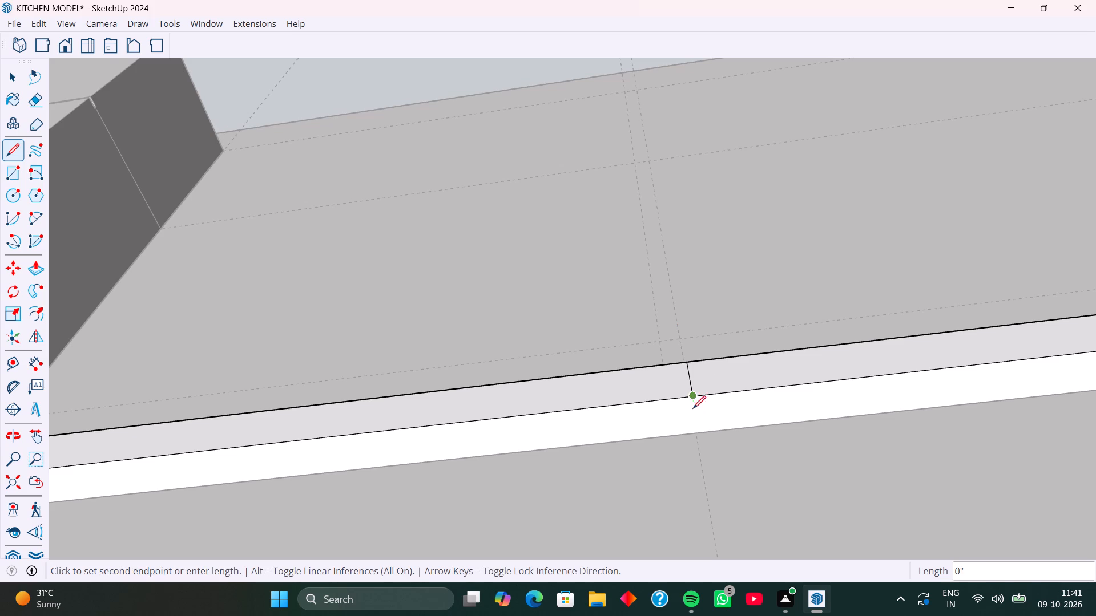
pyautogui.click(695, 435)
pyautogui.scroll(-6, 706, 421)
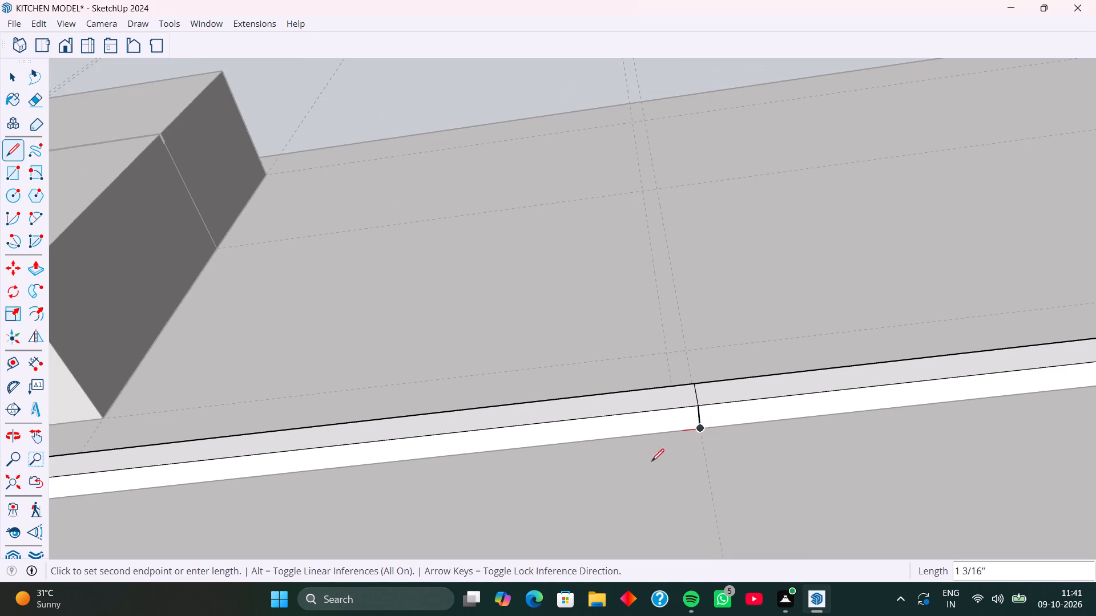
pyautogui.scroll(-7, 651, 461)
pyautogui.press('space')
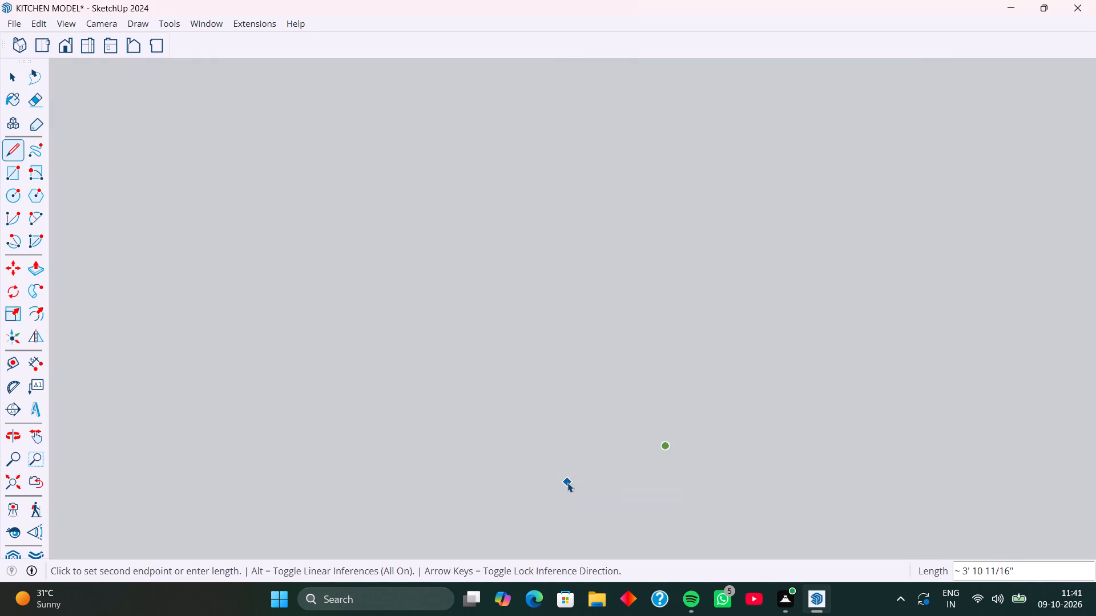
# Draw a 1" line from the rectangle's front corner nearest the wall cabinets to the counter edge, continuing 1" down the front face.
pyautogui.scroll(-20, 811, 411)
pyautogui.scroll(-13, 811, 411)
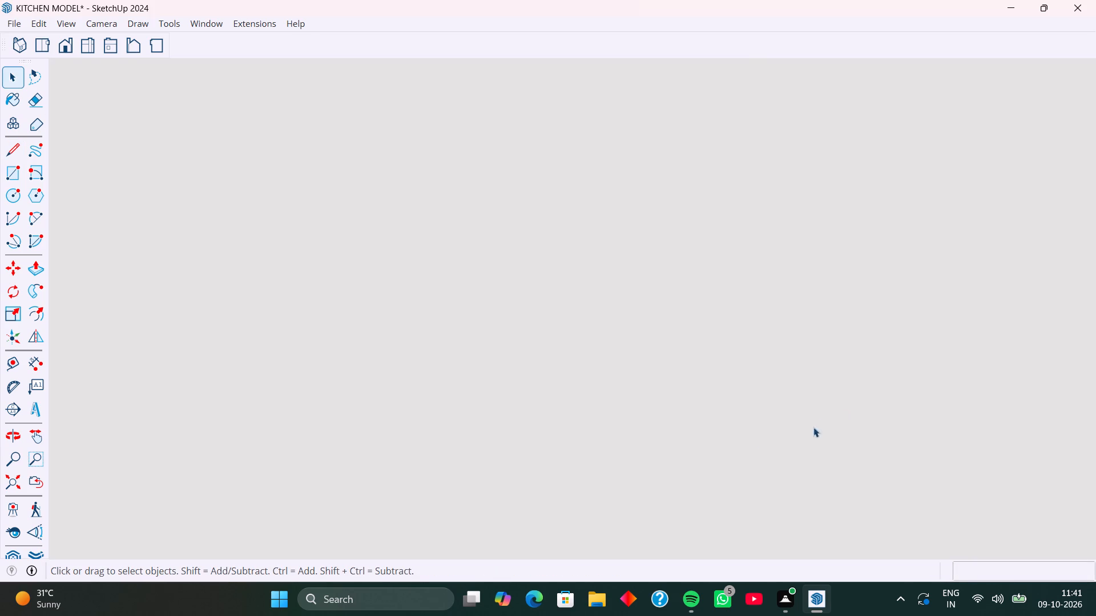
pyautogui.scroll(-10, 813, 427)
pyautogui.scroll(-5, 666, 387)
pyautogui.scroll(-2, 284, 358)
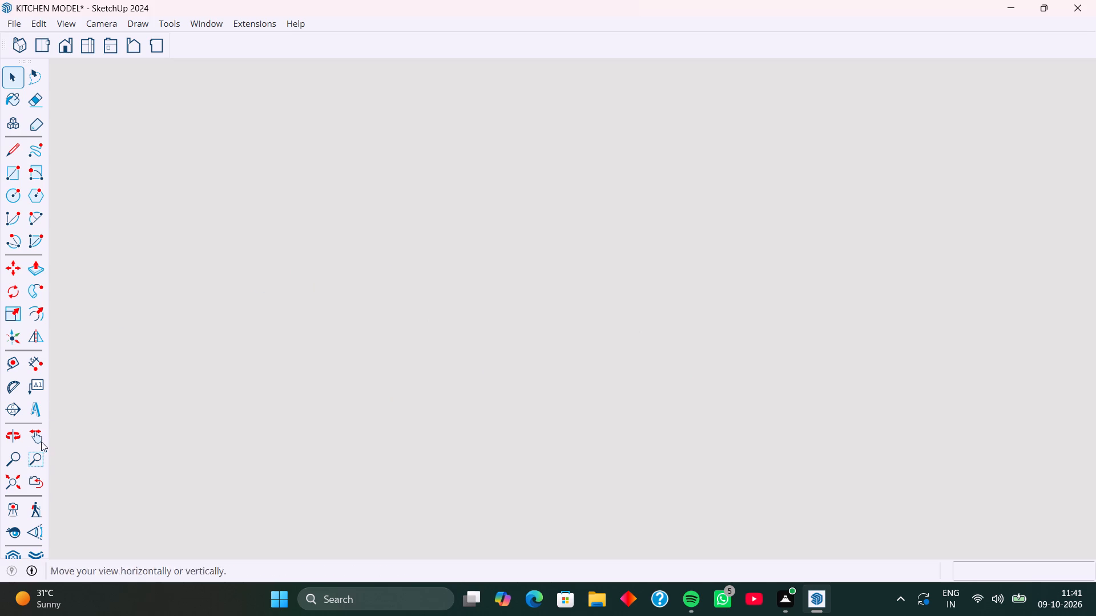
pyautogui.click(16, 489)
pyautogui.moveTo(413, 374); pyautogui.dragTo(440, 491, button='middle')
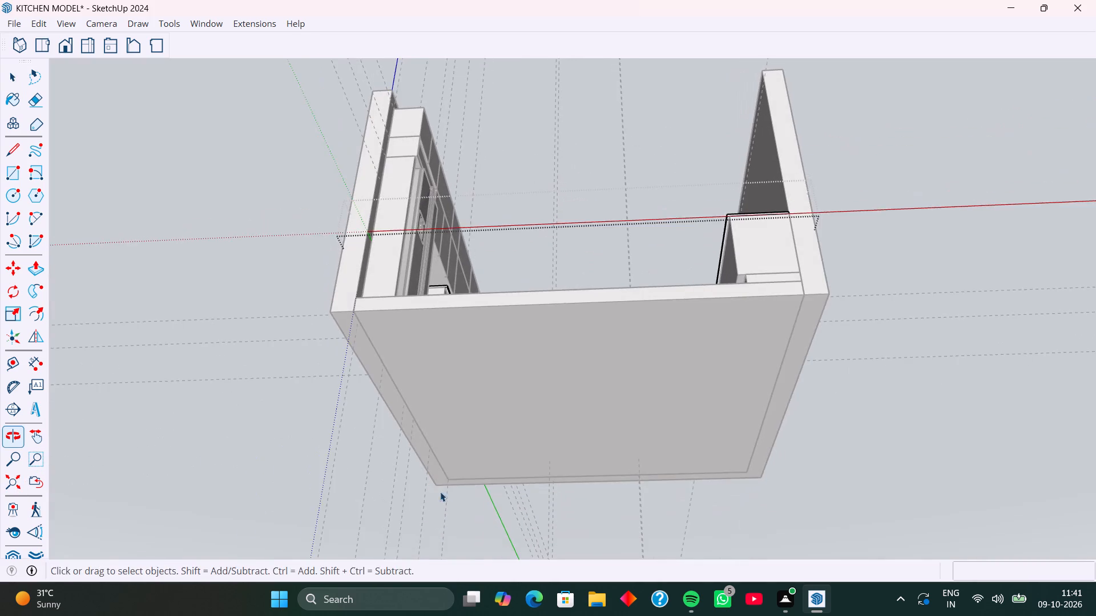
pyautogui.moveTo(532, 335); pyautogui.dragTo(506, 495, button='middle')
pyautogui.moveTo(555, 391); pyautogui.dragTo(545, 452, button='middle')
pyautogui.scroll(5, 646, 265)
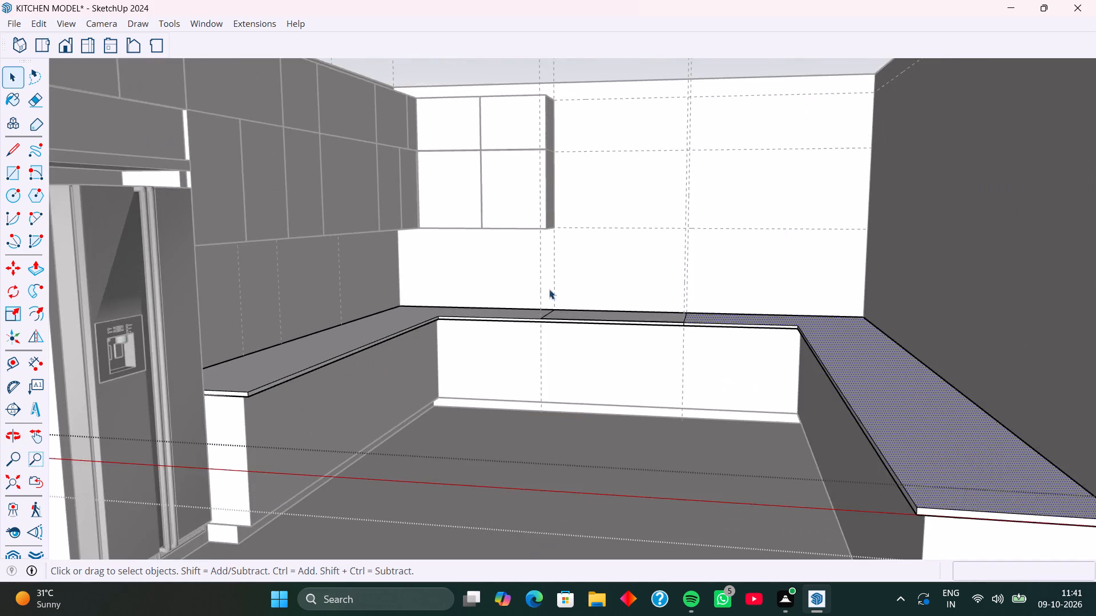
pyautogui.scroll(9, 567, 337)
pyautogui.scroll(1, 520, 307)
pyautogui.moveTo(520, 307); pyautogui.dragTo(547, 345, button='middle')
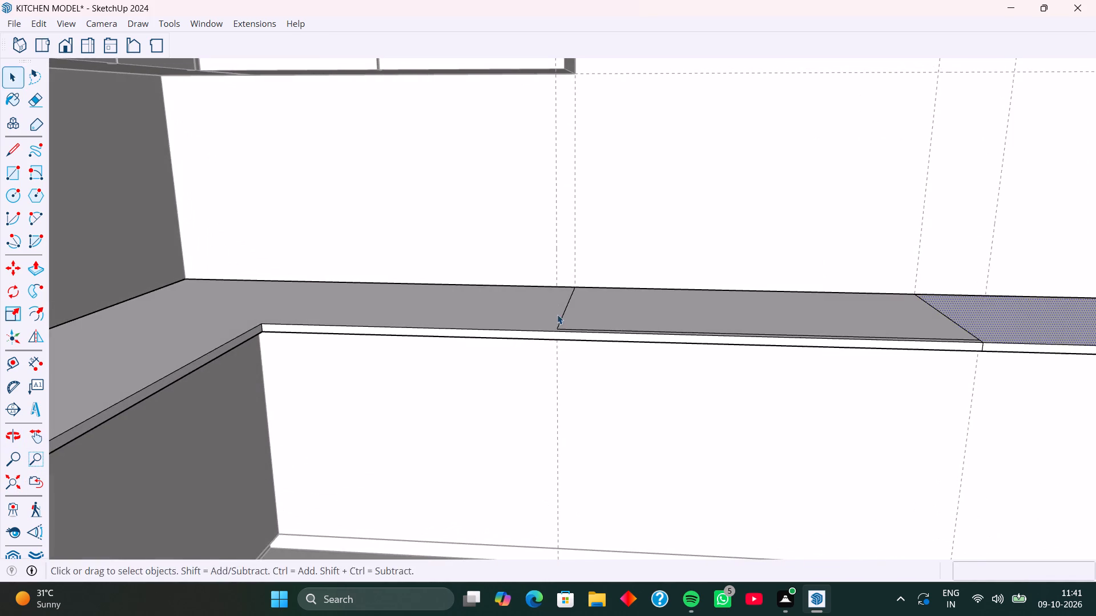
pyautogui.moveTo(557, 314); pyautogui.dragTo(573, 386, button='middle')
pyautogui.scroll(9, 566, 381)
pyautogui.moveTo(605, 381); pyautogui.dragTo(597, 382, button='middle')
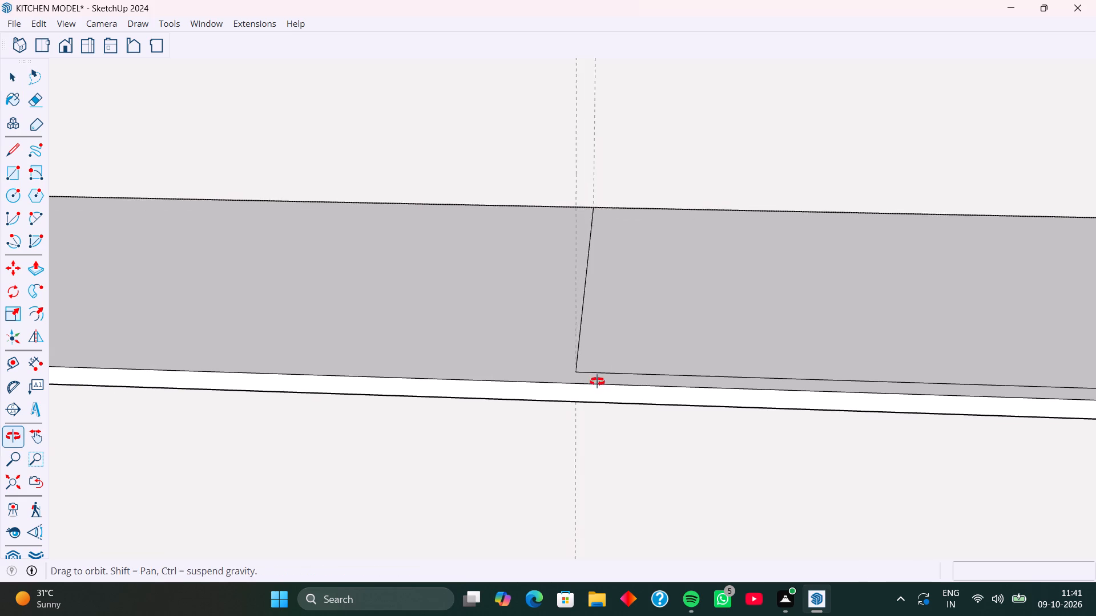
pyautogui.moveTo(597, 382); pyautogui.dragTo(579, 385, button='middle')
pyautogui.scroll(3, 569, 381)
pyautogui.press('l')
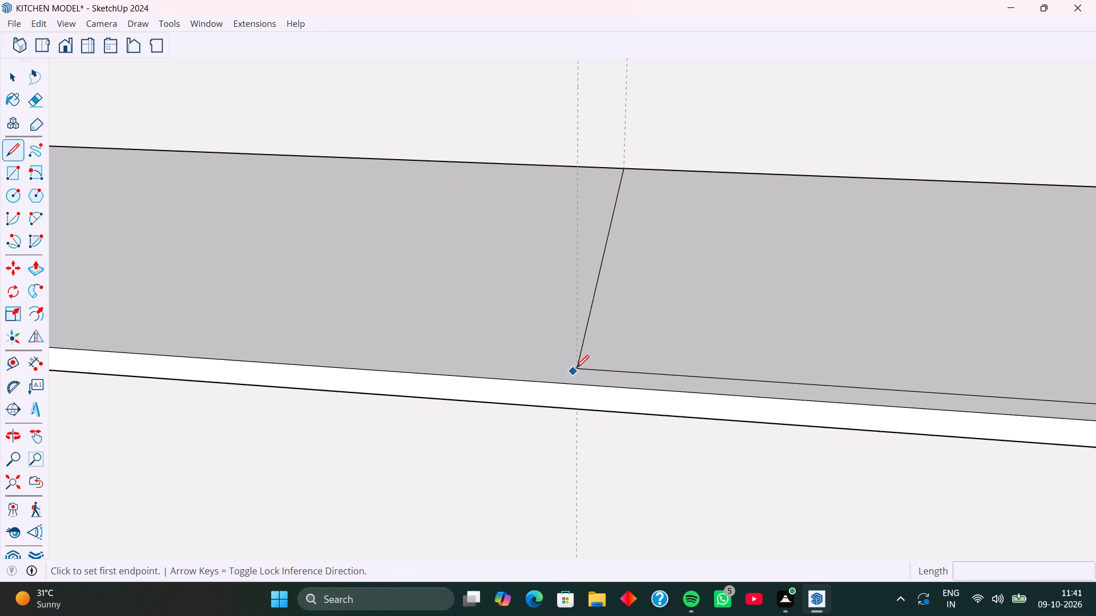
pyautogui.click(576, 368)
pyautogui.click(573, 386)
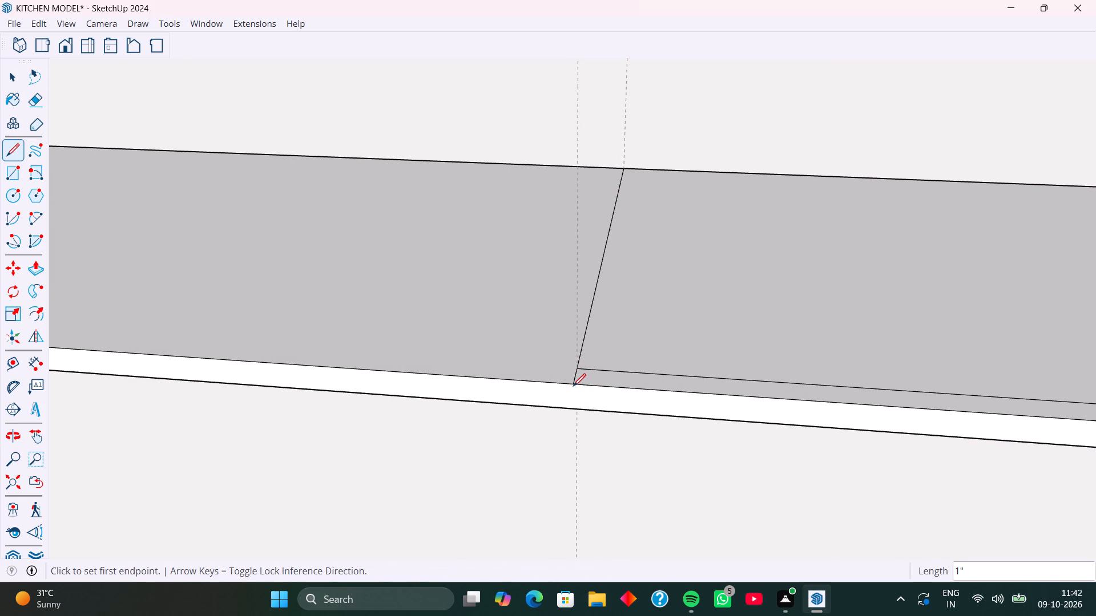
pyautogui.click(573, 383)
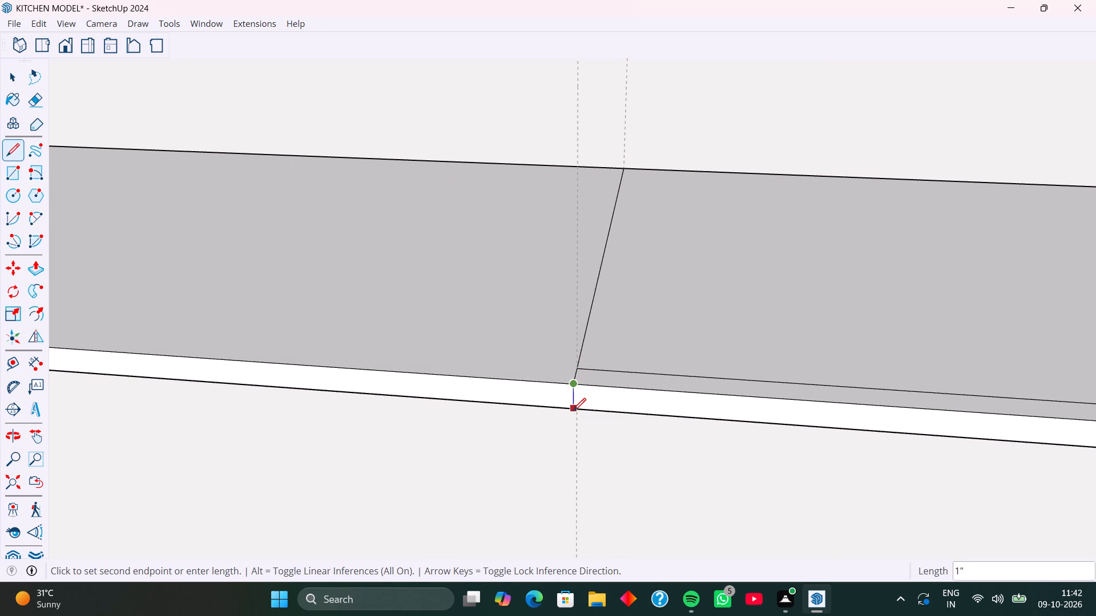
pyautogui.click(573, 411)
# Continue the cabinet-side line across the countertop's underside to the base cabinet face.
pyautogui.moveTo(573, 411); pyautogui.dragTo(576, 277, button='middle')
pyautogui.moveTo(577, 406); pyautogui.dragTo(570, 349, button='middle')
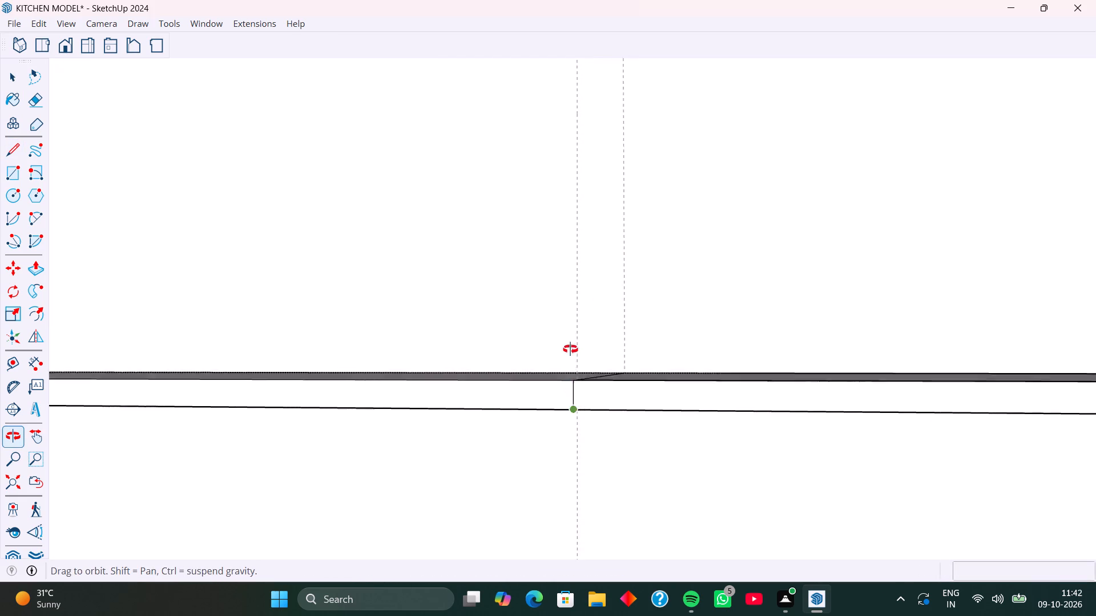
pyautogui.moveTo(570, 349); pyautogui.dragTo(573, 330, button='middle')
pyautogui.scroll(6, 568, 424)
pyautogui.click(578, 402)
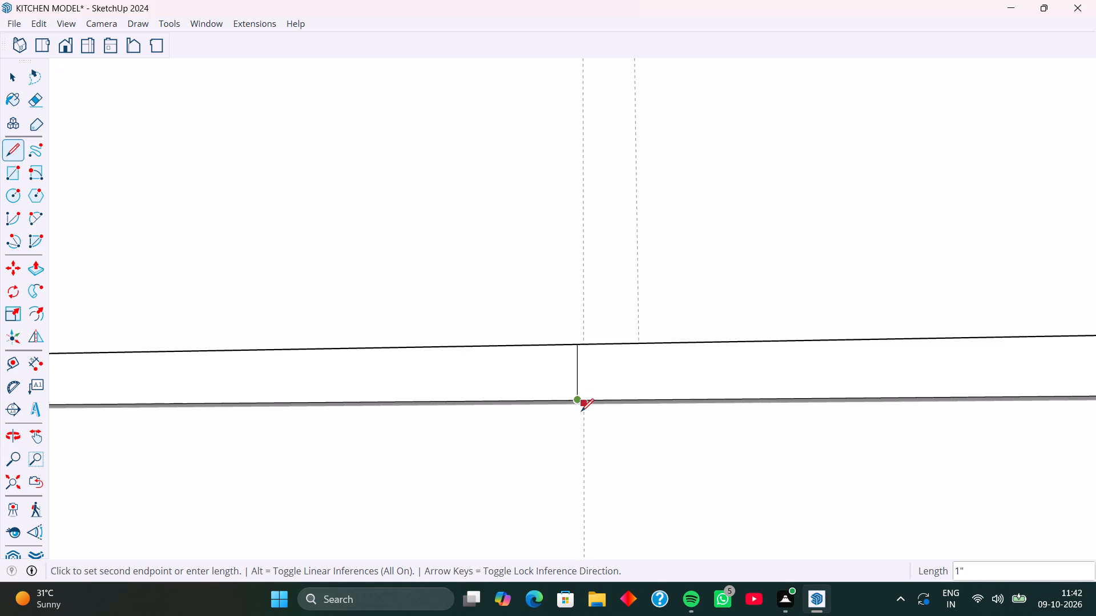
pyautogui.moveTo(583, 406); pyautogui.dragTo(594, 291, button='middle')
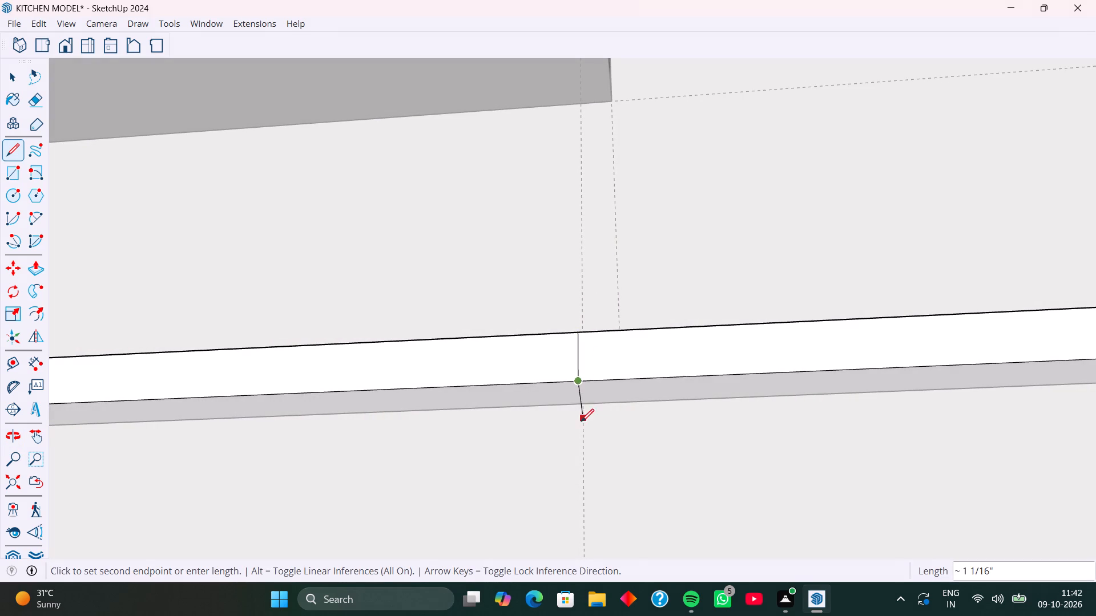
pyautogui.click(584, 404)
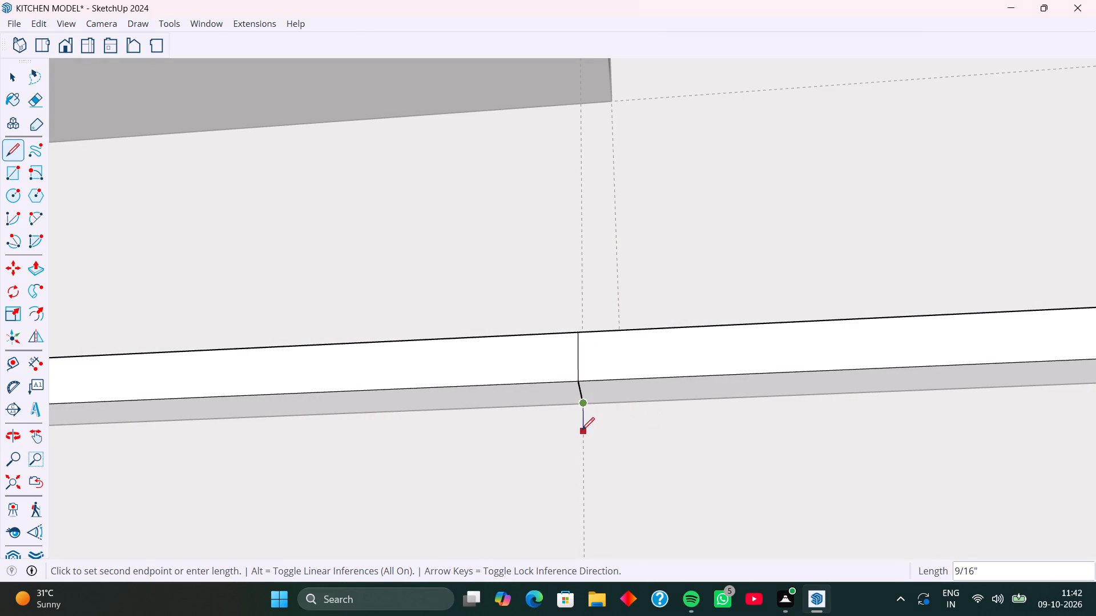
pyautogui.press('space')
# Delete the rectangle's front edge so the marked section runs through to the countertop's front edge.
pyautogui.scroll(-18, 407, 452)
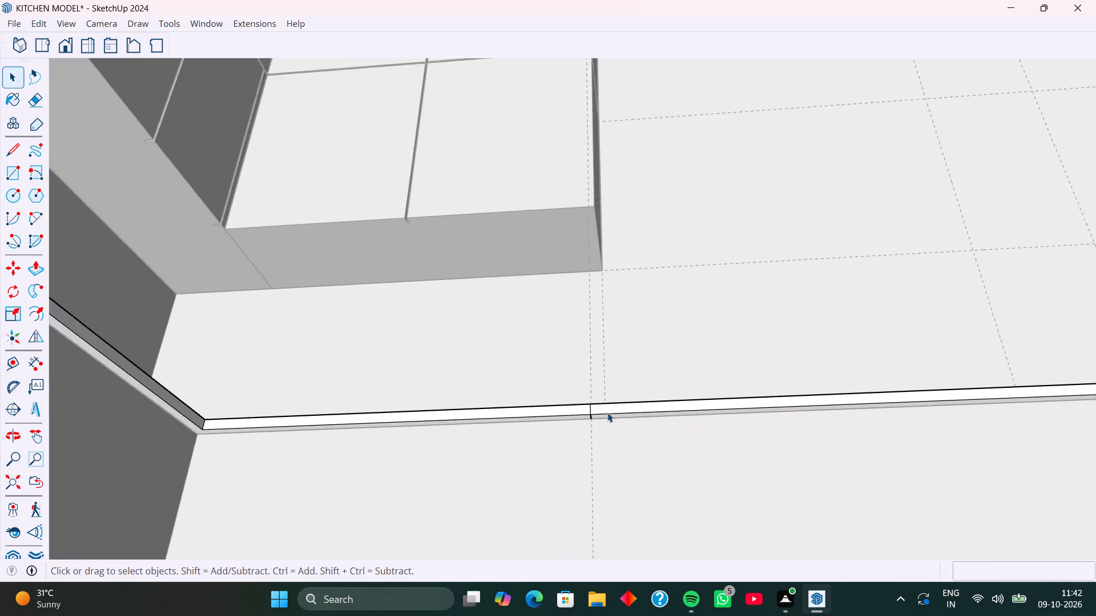
pyautogui.scroll(-3, 607, 412)
pyautogui.scroll(-20, 595, 410)
pyautogui.scroll(-2, 595, 410)
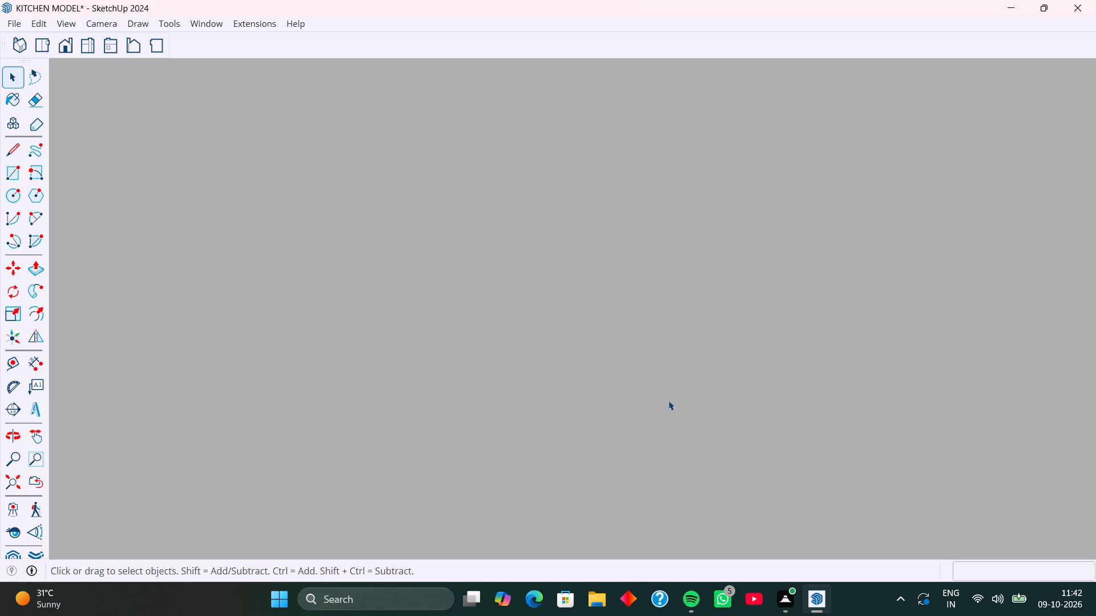
pyautogui.click(10, 477)
pyautogui.moveTo(478, 390); pyautogui.dragTo(477, 504, button='middle')
pyautogui.moveTo(566, 310); pyautogui.dragTo(582, 416, button='middle')
pyautogui.scroll(7, 588, 296)
pyautogui.moveTo(595, 322); pyautogui.dragTo(593, 395, button='middle')
pyautogui.moveTo(607, 388); pyautogui.dragTo(608, 439, button='middle')
pyautogui.scroll(5, 580, 358)
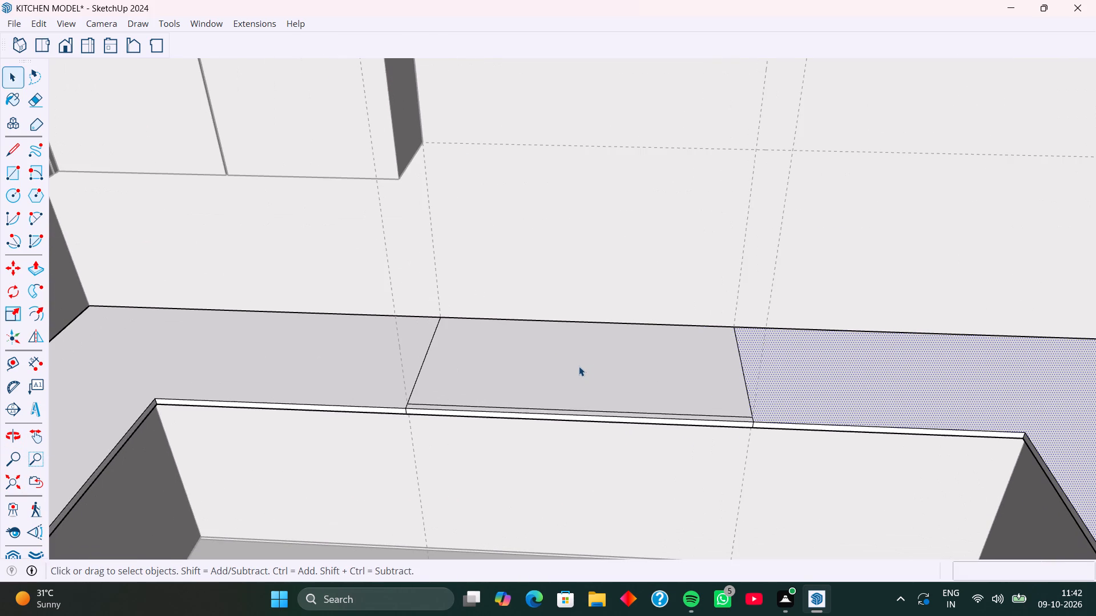
pyautogui.click(579, 366)
pyautogui.scroll(4, 575, 388)
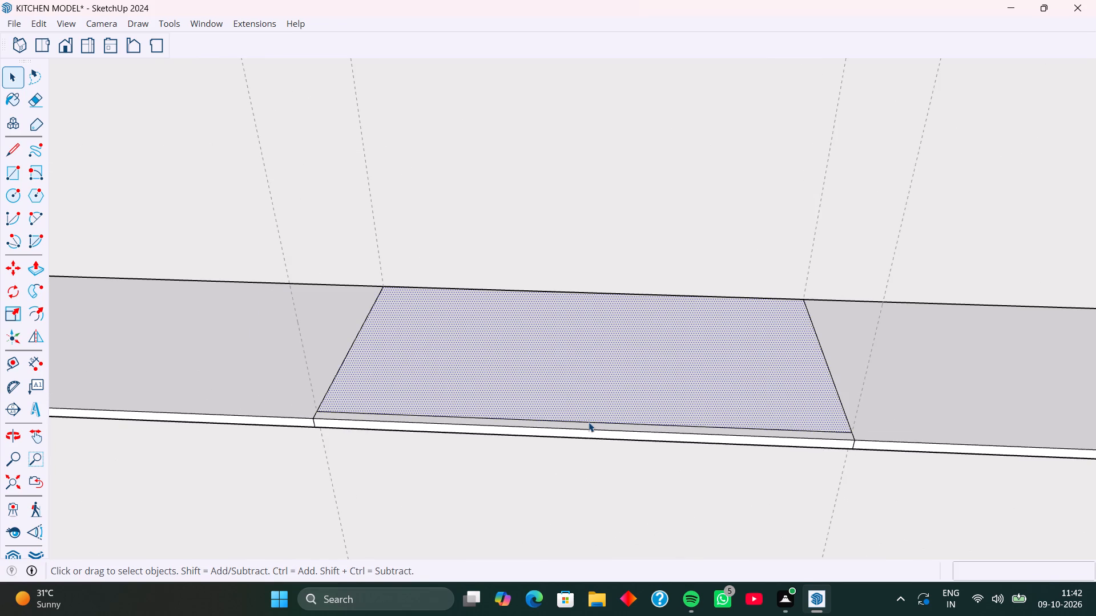
pyautogui.click(589, 422)
pyautogui.press('Delete')
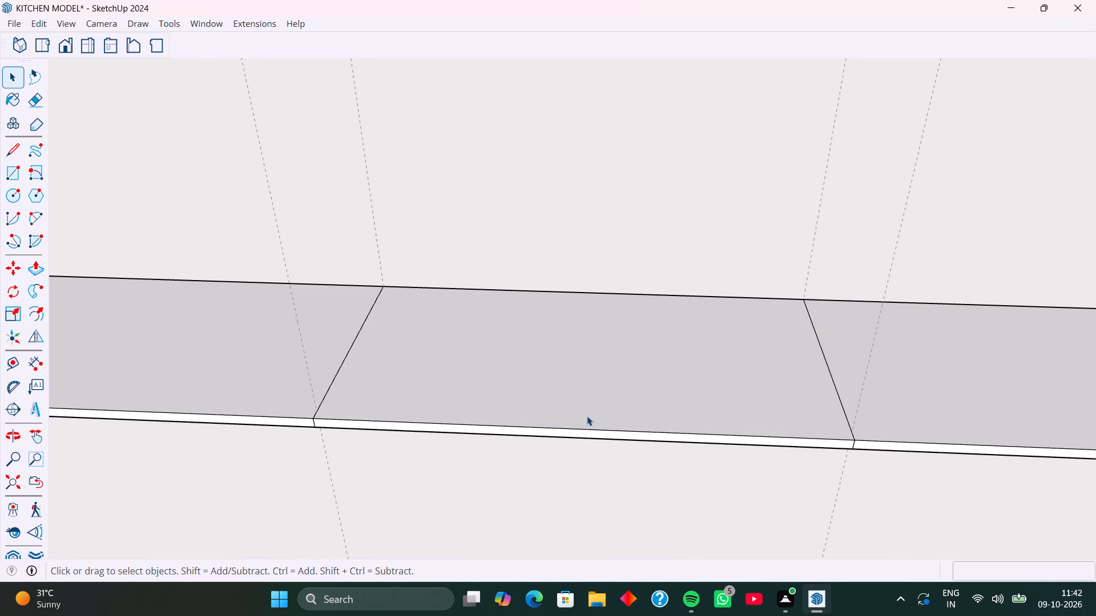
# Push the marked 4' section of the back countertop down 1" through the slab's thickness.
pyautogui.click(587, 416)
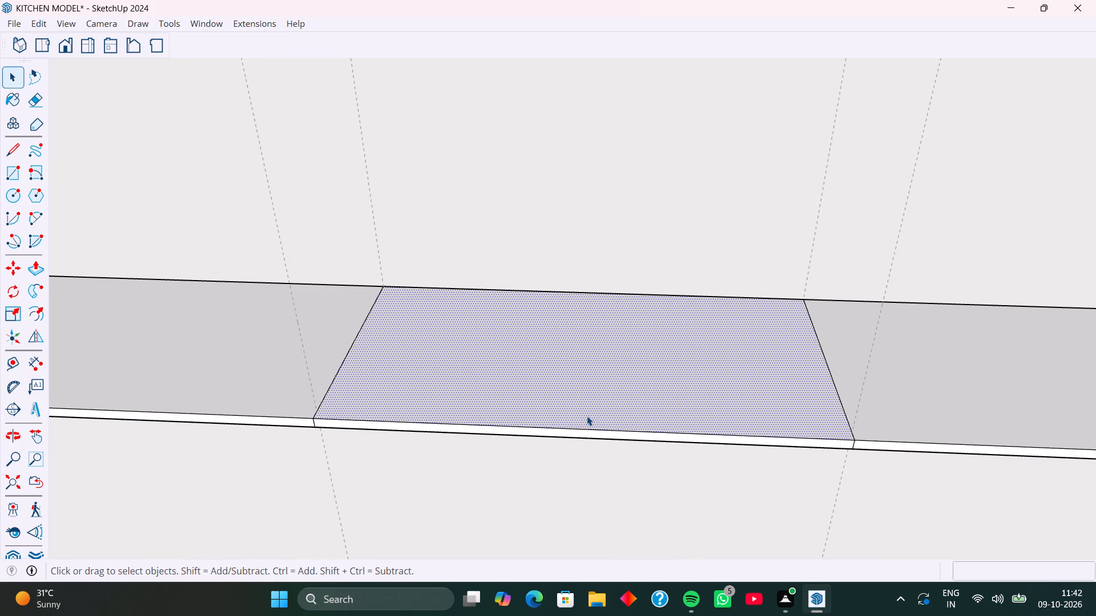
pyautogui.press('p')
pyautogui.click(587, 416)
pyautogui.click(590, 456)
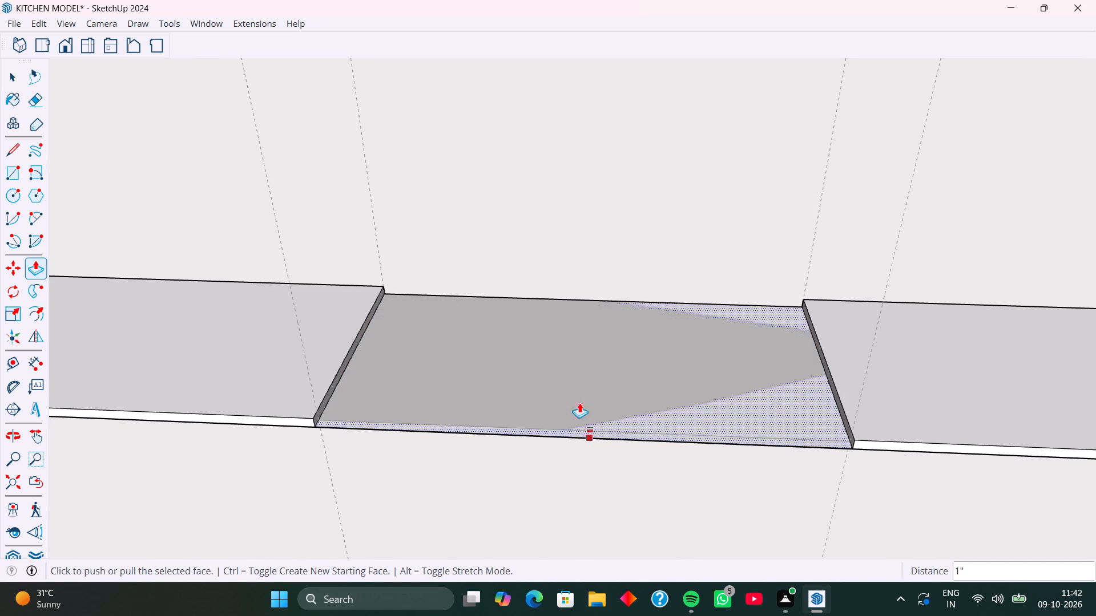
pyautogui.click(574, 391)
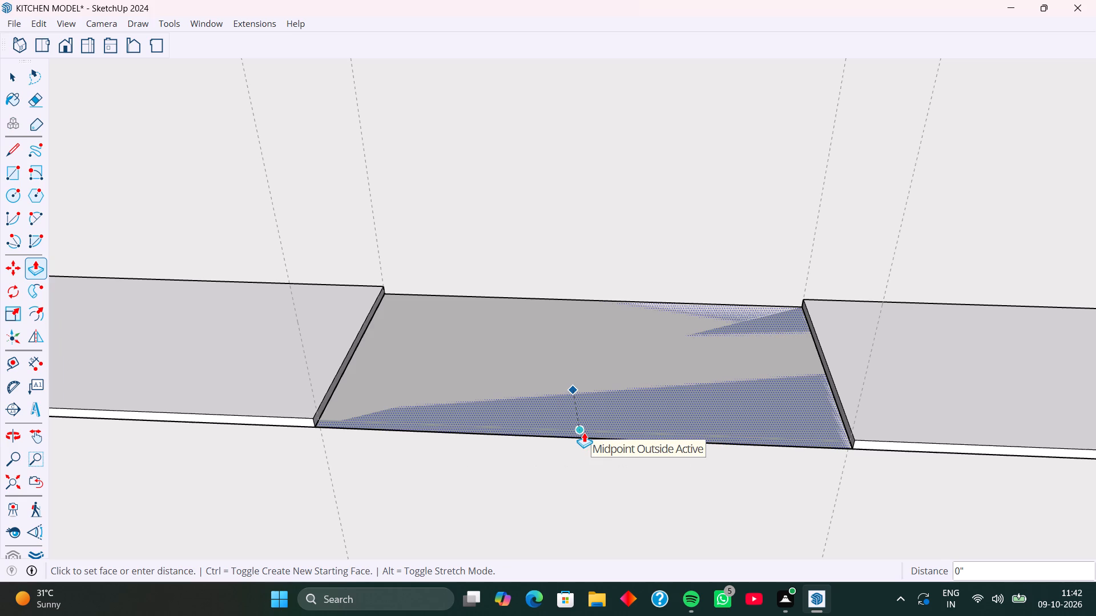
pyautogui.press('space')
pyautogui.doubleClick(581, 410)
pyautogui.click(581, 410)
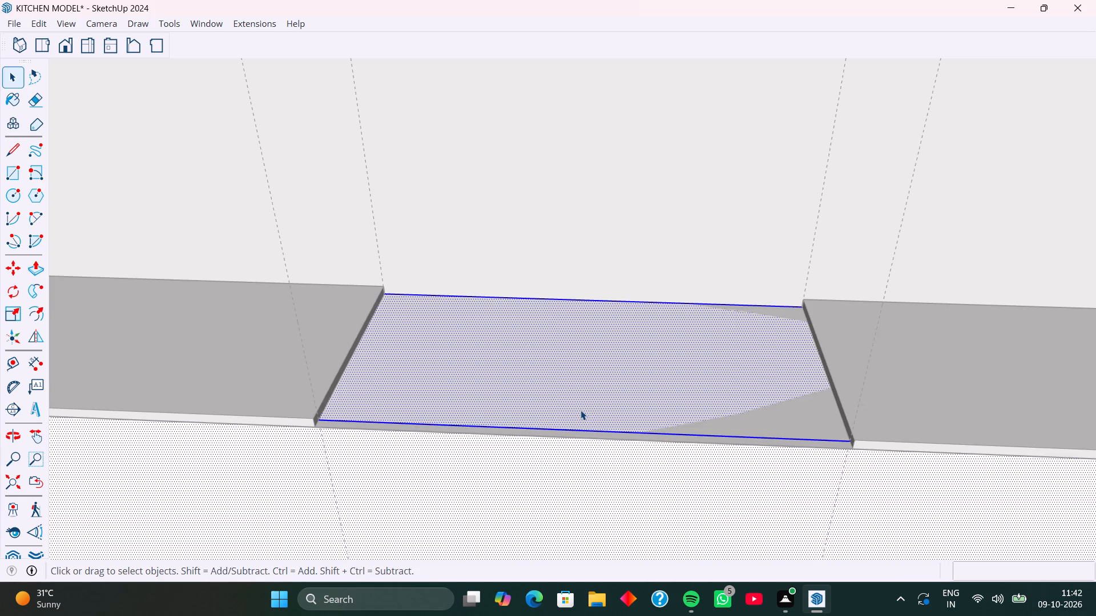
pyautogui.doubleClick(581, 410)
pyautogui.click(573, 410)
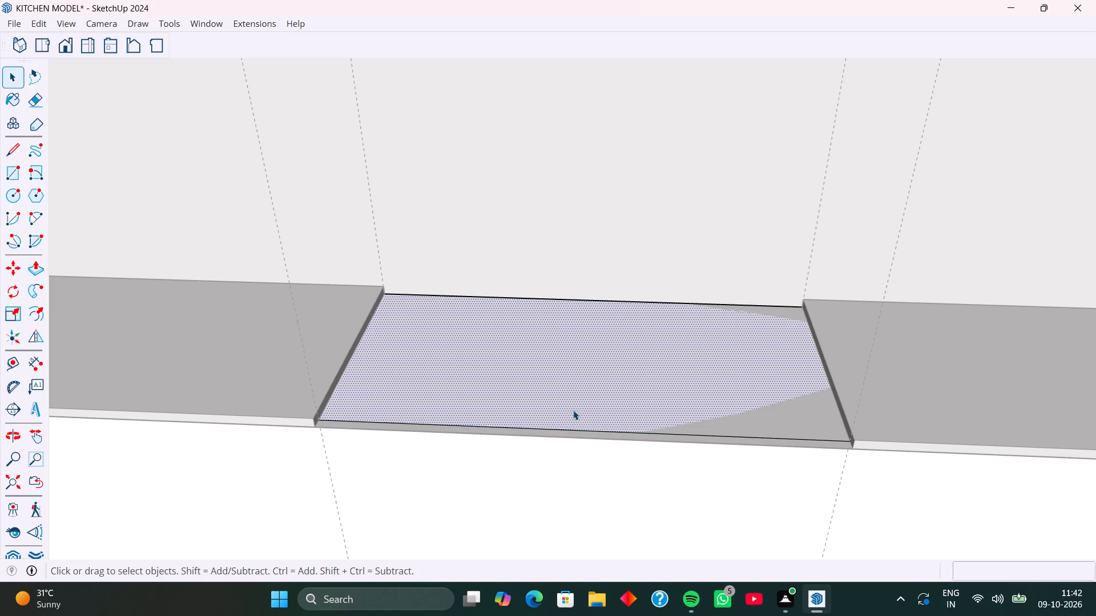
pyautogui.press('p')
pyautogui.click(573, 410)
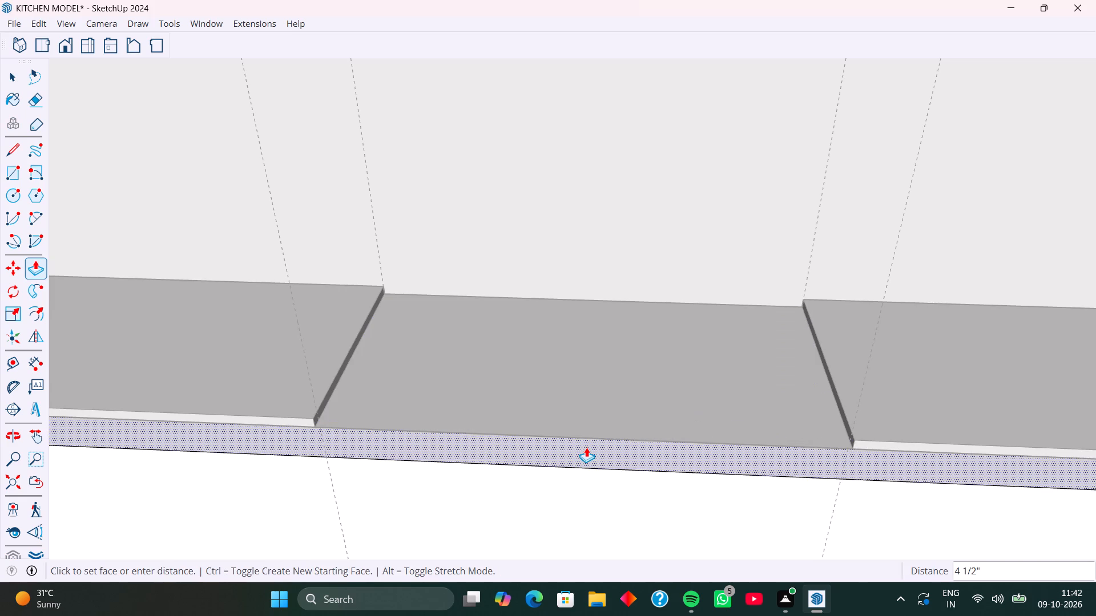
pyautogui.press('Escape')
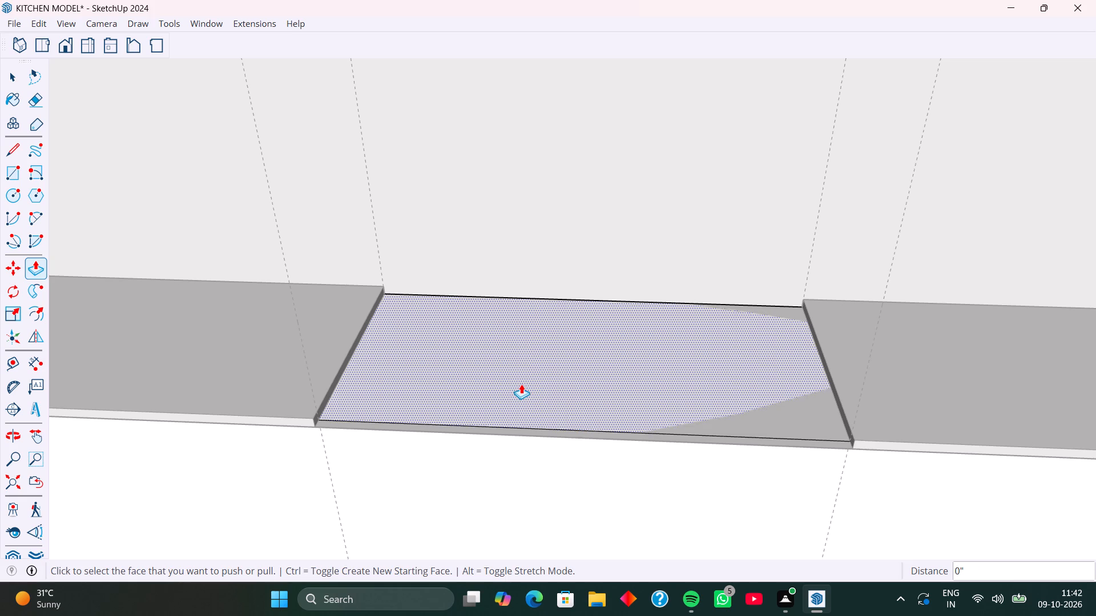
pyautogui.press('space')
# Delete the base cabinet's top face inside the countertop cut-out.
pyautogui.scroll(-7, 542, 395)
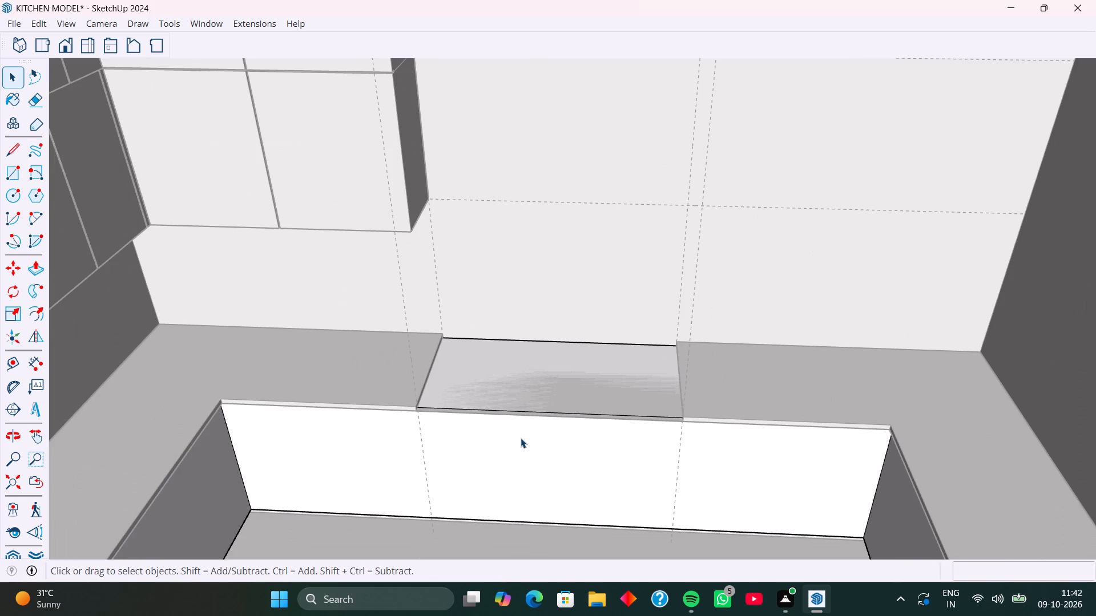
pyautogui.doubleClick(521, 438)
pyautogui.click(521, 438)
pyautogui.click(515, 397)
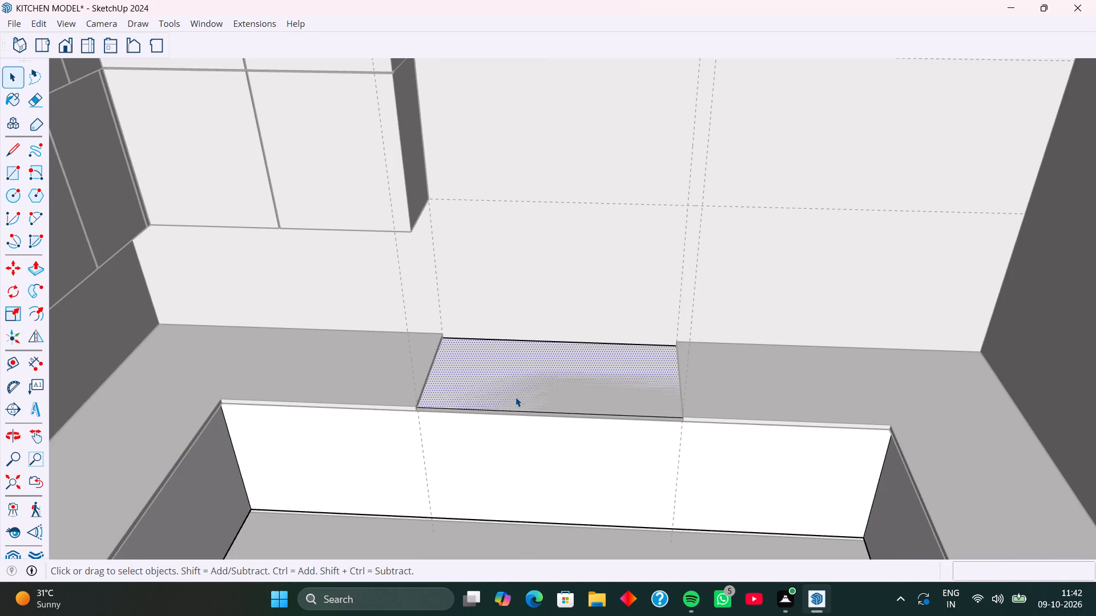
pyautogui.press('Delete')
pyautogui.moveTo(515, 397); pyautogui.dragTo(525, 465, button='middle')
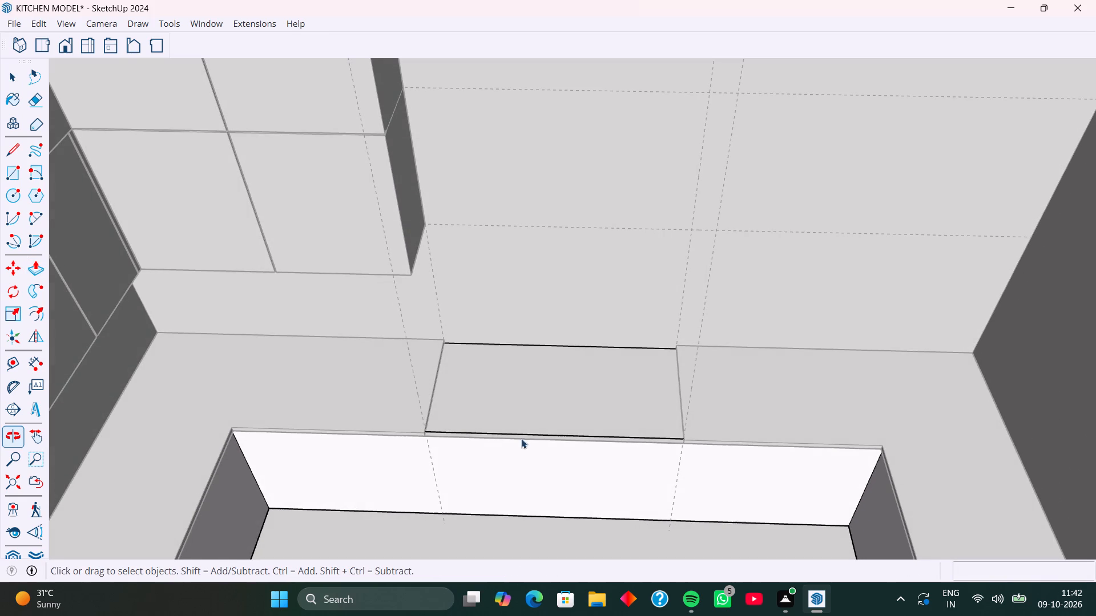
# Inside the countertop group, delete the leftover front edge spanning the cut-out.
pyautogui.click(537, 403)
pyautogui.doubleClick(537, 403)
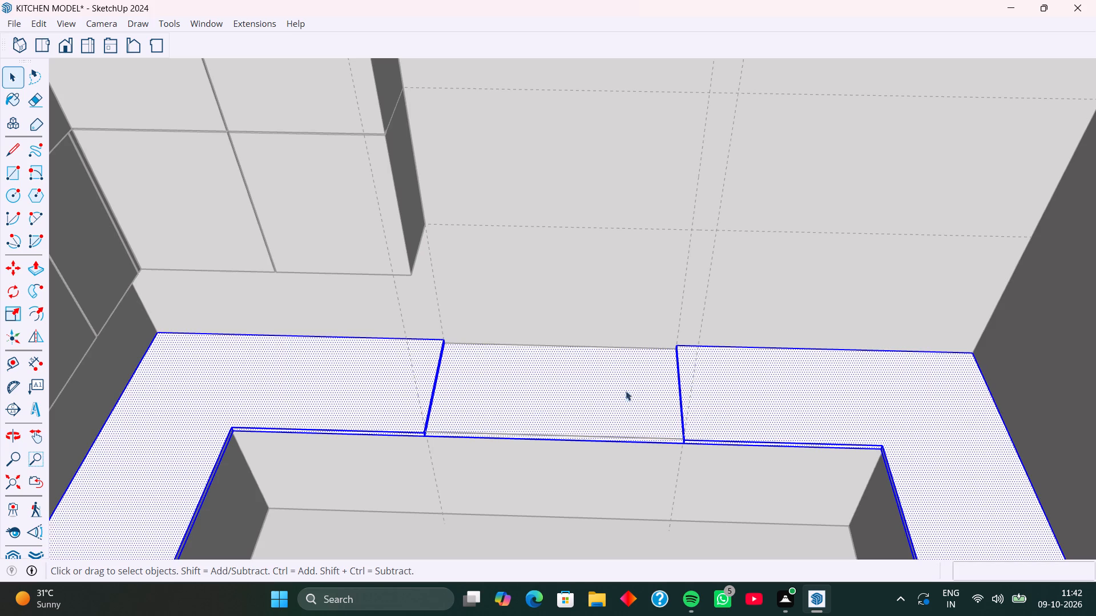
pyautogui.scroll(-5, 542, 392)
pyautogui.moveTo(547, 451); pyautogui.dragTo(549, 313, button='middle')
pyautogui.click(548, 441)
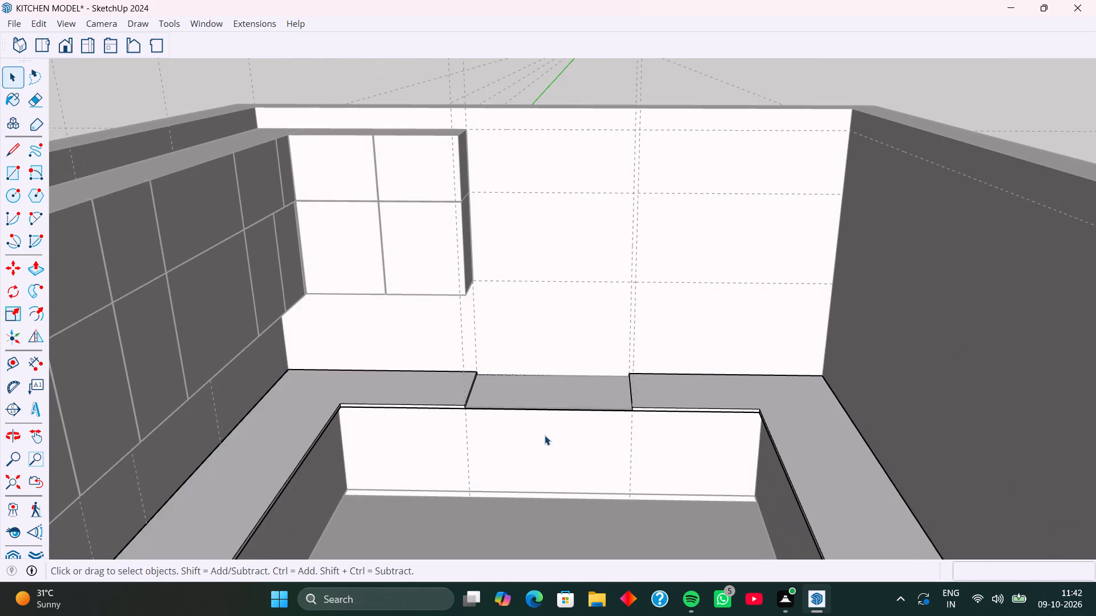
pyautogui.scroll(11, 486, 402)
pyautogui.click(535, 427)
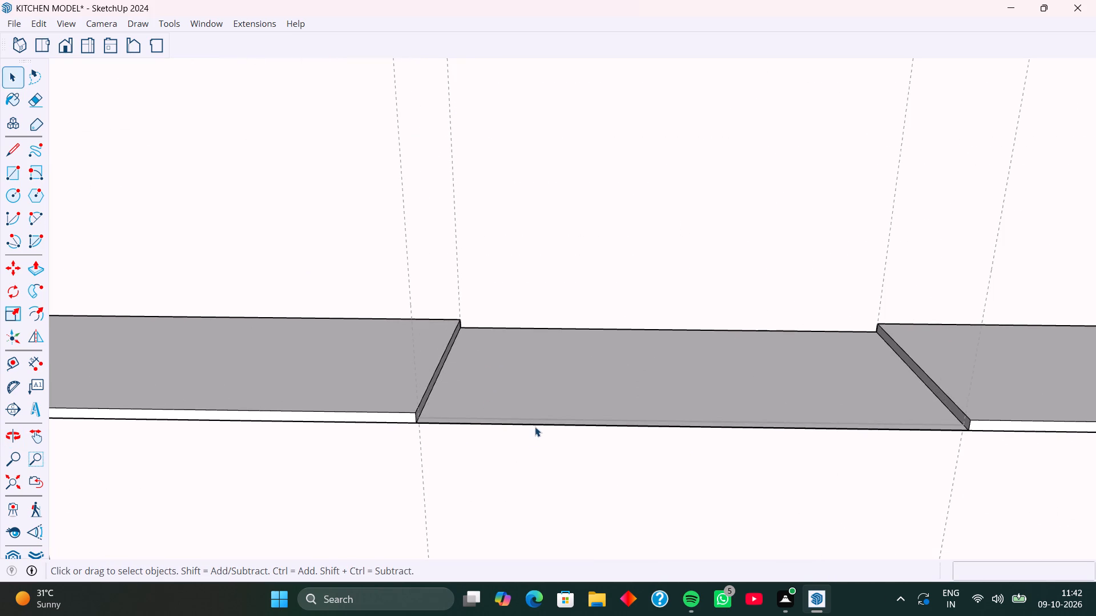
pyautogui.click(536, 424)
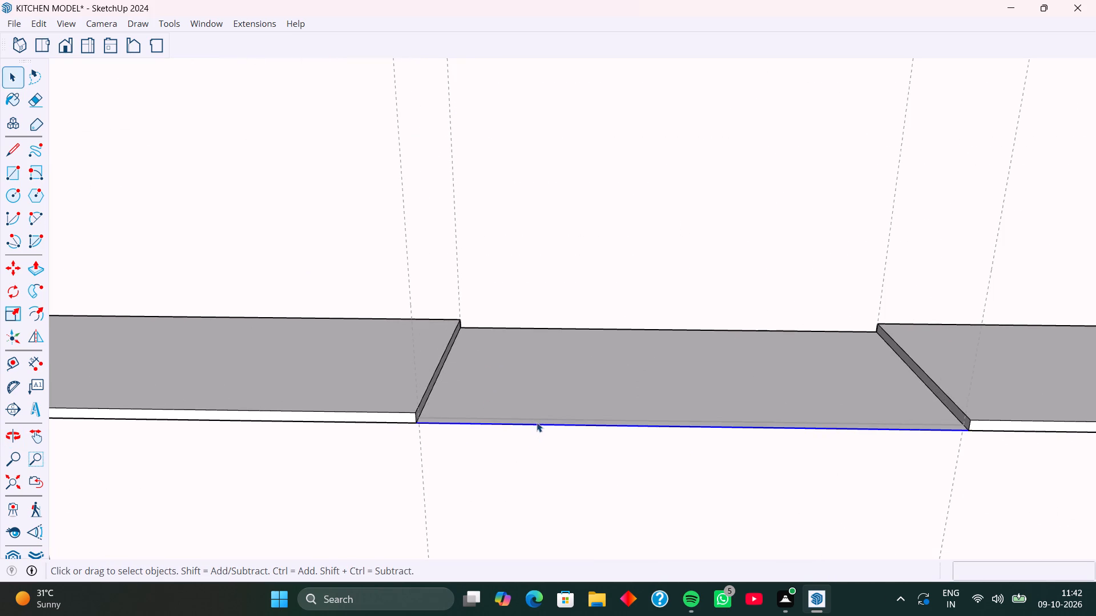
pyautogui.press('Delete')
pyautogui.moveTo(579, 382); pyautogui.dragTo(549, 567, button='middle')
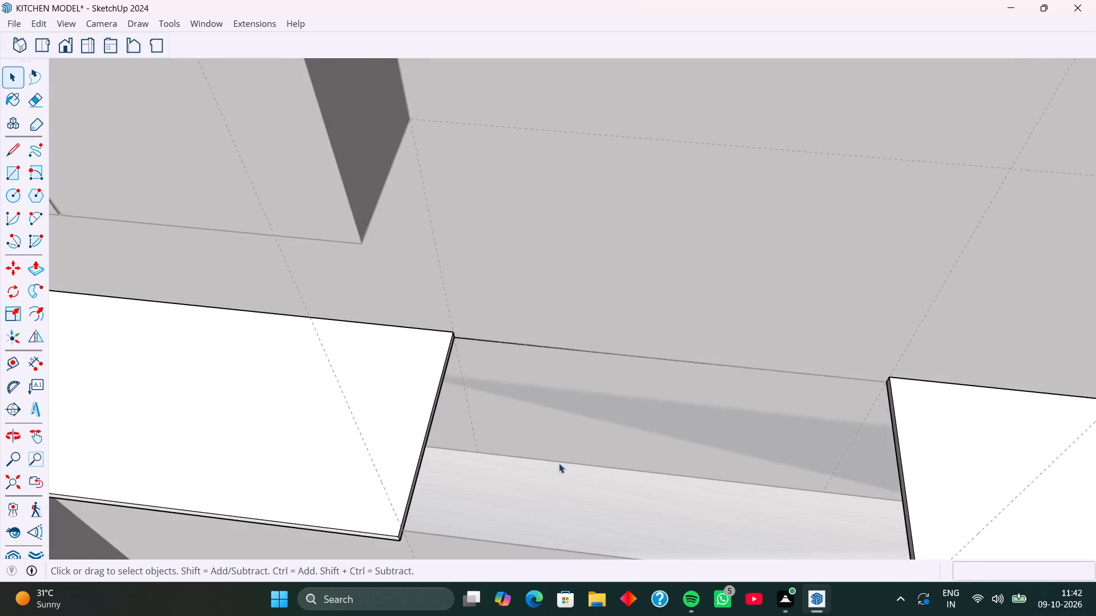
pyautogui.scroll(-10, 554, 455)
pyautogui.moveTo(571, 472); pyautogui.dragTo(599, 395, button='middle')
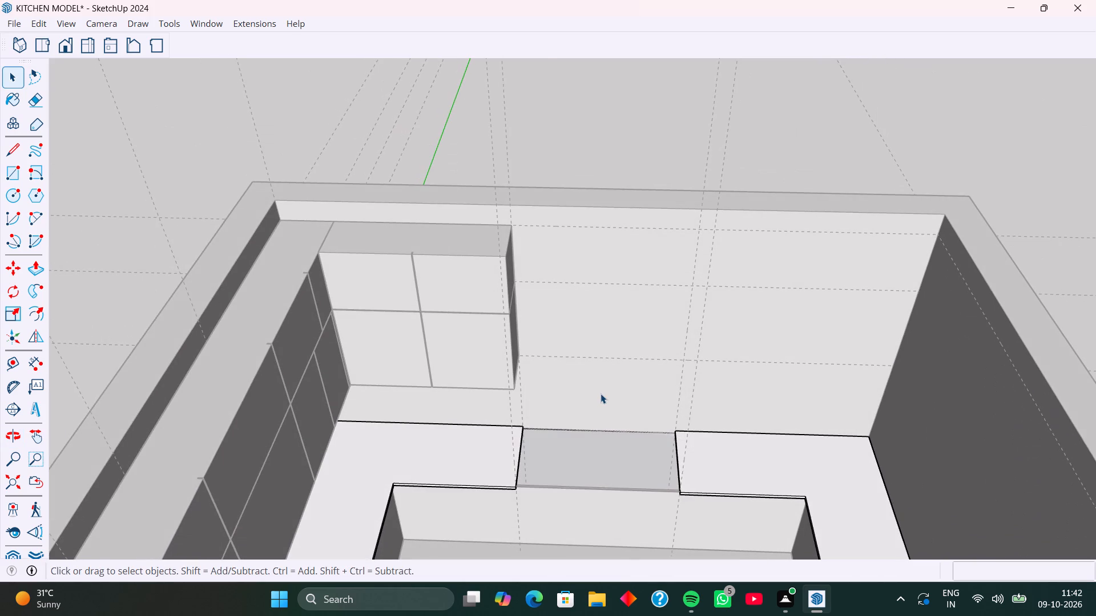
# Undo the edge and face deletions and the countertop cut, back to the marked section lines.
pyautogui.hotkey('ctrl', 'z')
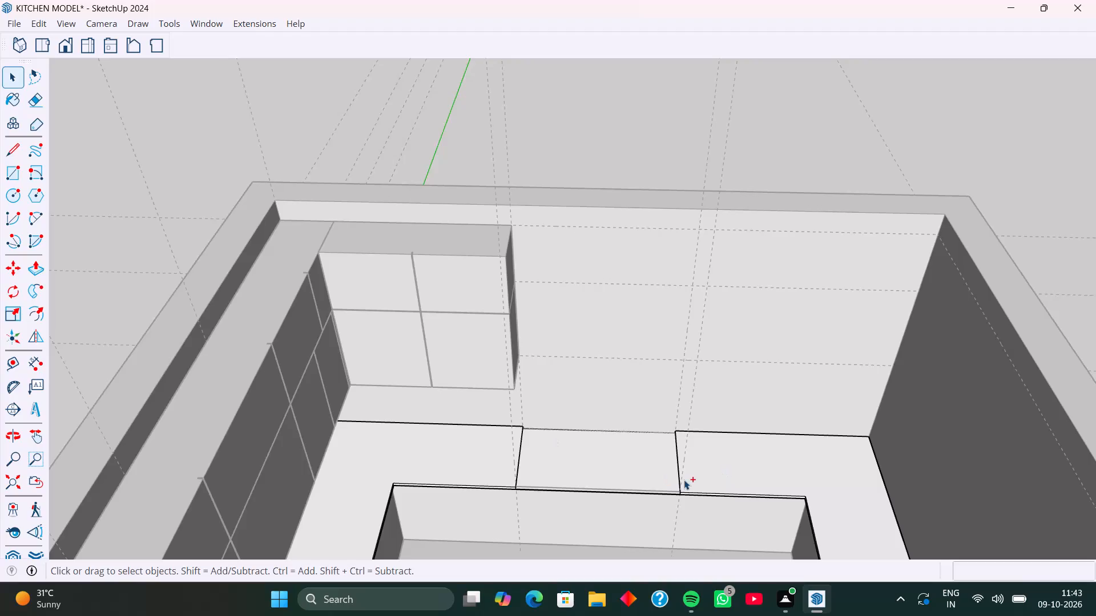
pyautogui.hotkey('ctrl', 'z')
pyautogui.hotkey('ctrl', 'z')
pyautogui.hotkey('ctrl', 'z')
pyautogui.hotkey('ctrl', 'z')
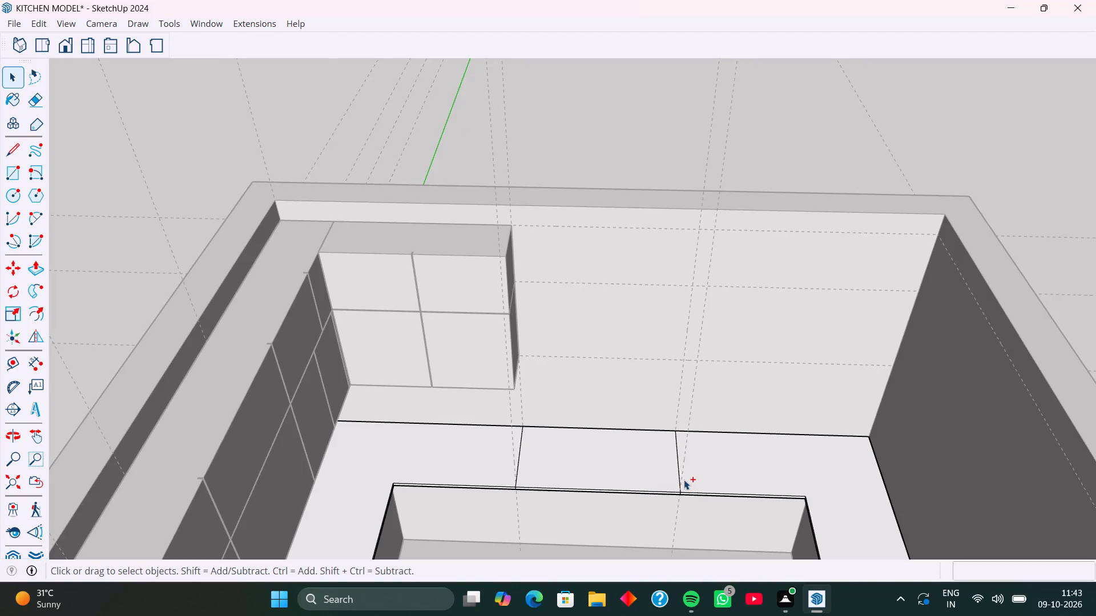
# Examine the marked countertop section against the base cabinet front below it, leaving the countertop group when done.
pyautogui.click(634, 471)
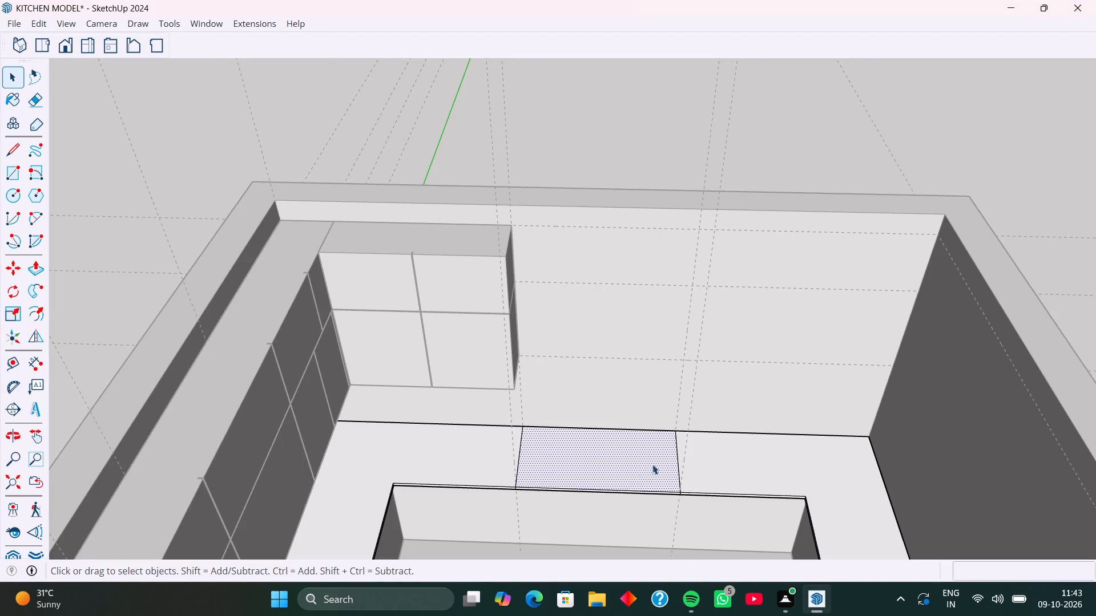
pyautogui.click(1034, 199)
pyautogui.scroll(-4, 663, 414)
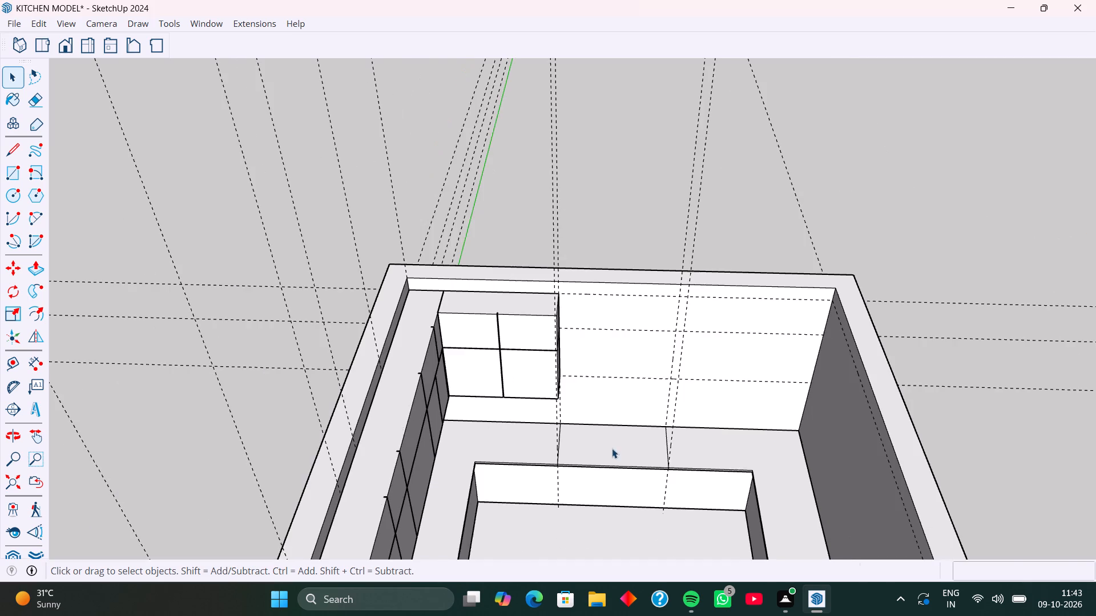
pyautogui.keyDown('shift'); pyautogui.moveTo(613, 439); pyautogui.dragTo(640, 270, button='middle'); pyautogui.keyUp('shift')
pyautogui.middleClick(652, 363)
pyautogui.scroll(6, 652, 278)
pyautogui.moveTo(652, 278); pyautogui.dragTo(630, 352, button='middle')
pyautogui.scroll(4, 652, 278)
pyautogui.click(623, 311)
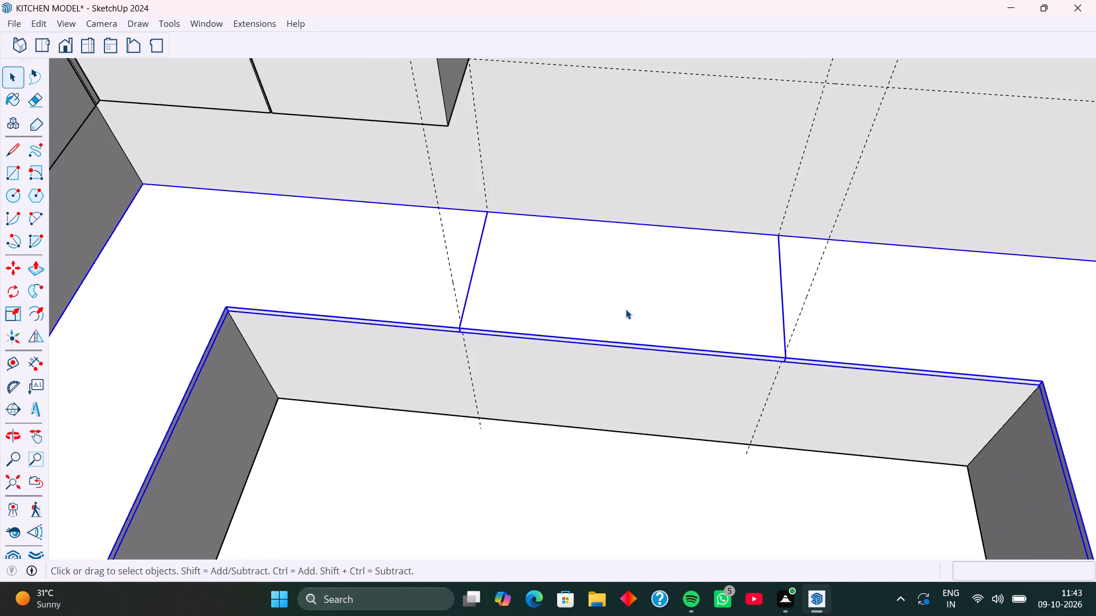
pyautogui.doubleClick(626, 309)
pyautogui.click(618, 306)
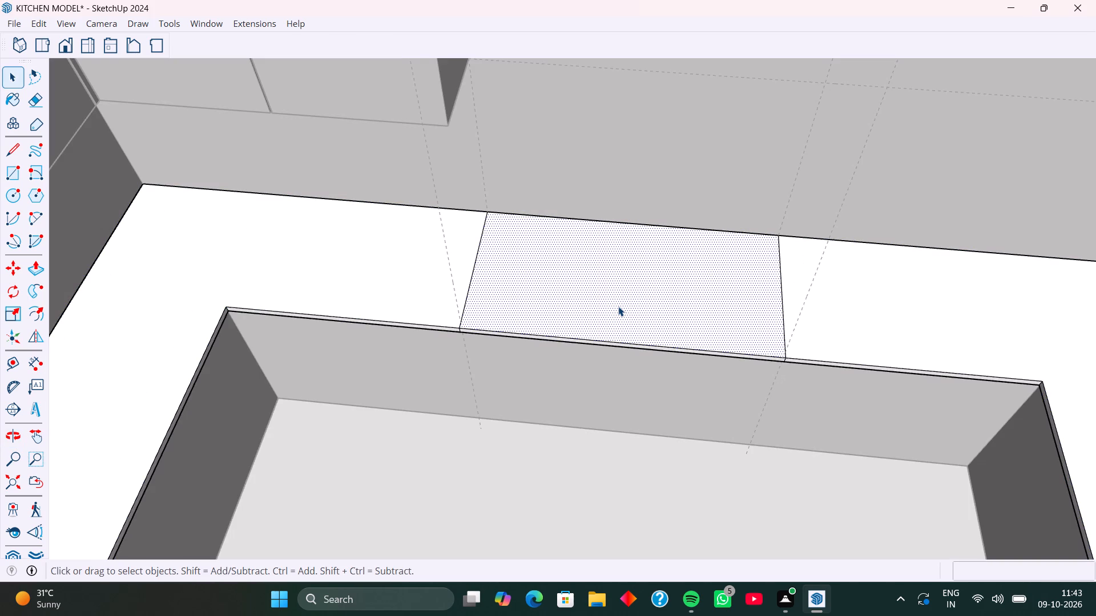
pyautogui.moveTo(618, 306); pyautogui.dragTo(651, 191, button='middle')
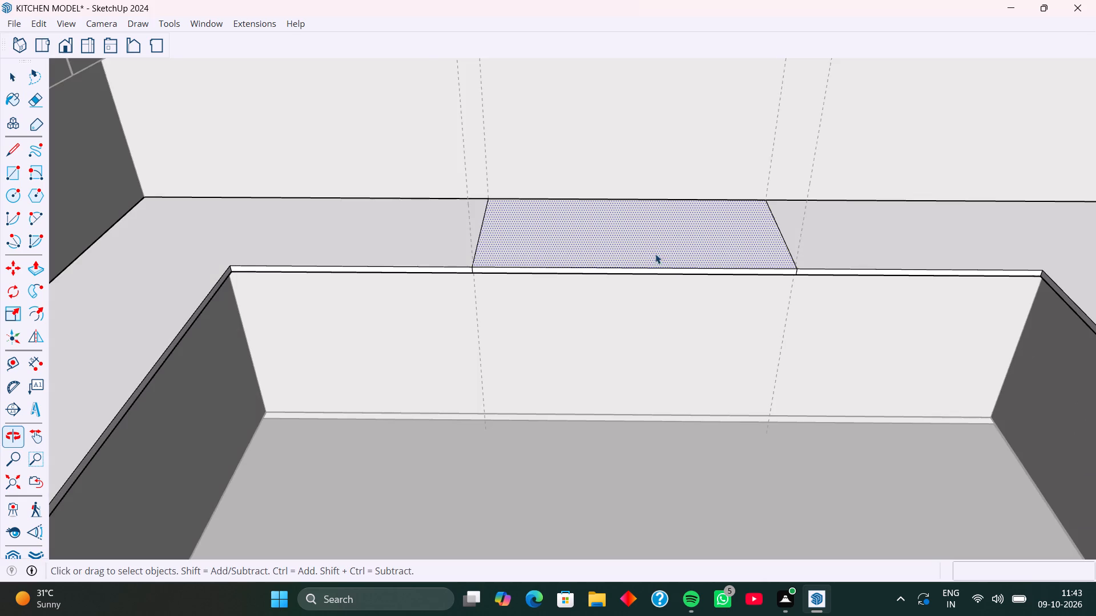
pyautogui.scroll(5, 627, 286)
pyautogui.moveTo(596, 320); pyautogui.dragTo(632, 214, button='middle')
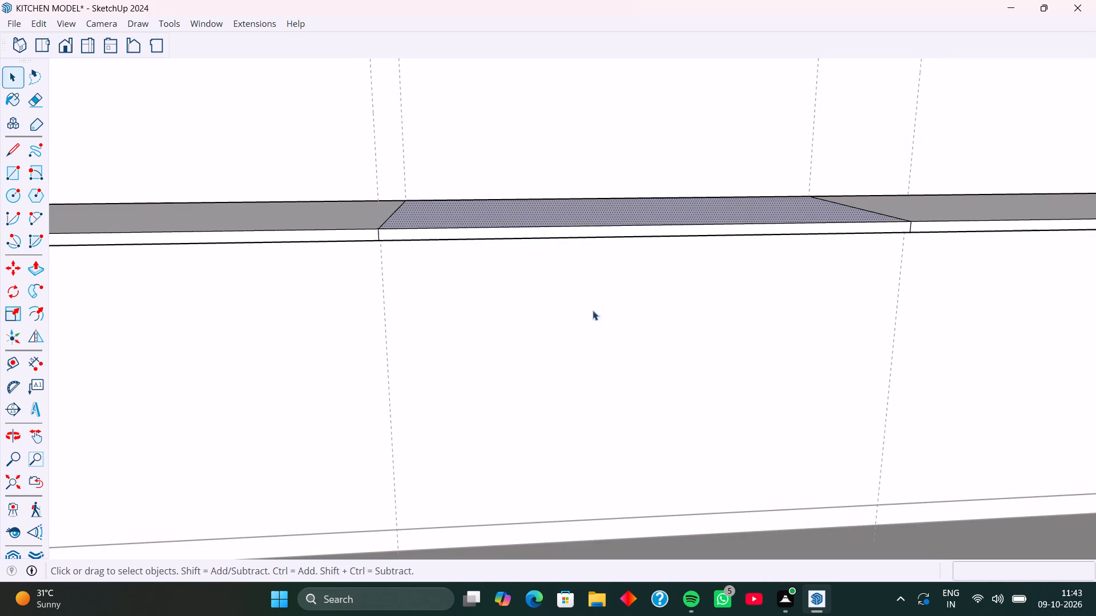
pyautogui.click(590, 334)
pyautogui.click(585, 334)
pyautogui.click(576, 331)
pyautogui.moveTo(559, 334); pyautogui.dragTo(551, 339)
pyautogui.moveTo(534, 350); pyautogui.dragTo(523, 355)
pyautogui.click(523, 355)
pyautogui.scroll(-12, 578, 342)
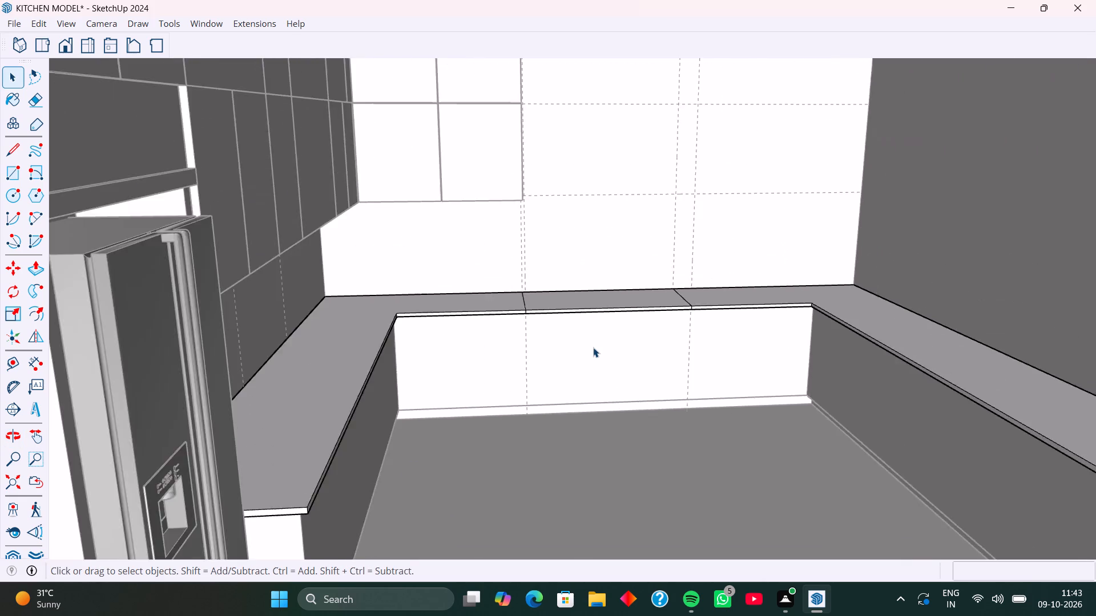
pyautogui.scroll(-5, 593, 347)
pyautogui.click(245, 359)
# Inside the base cabinet group, draw a 4' by 2' 4" rectangle on the back run's front face between the two vertical guides.
pyautogui.scroll(4, 623, 352)
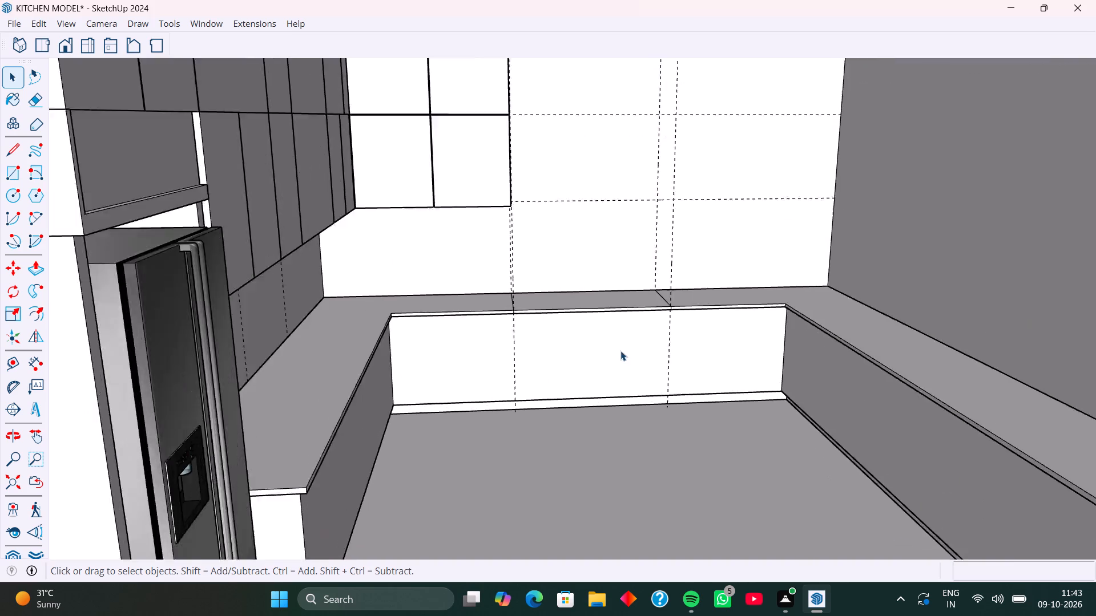
pyautogui.scroll(4, 620, 351)
pyautogui.moveTo(619, 353); pyautogui.dragTo(613, 337, button='middle')
pyautogui.scroll(3, 611, 346)
pyautogui.click(607, 354)
pyautogui.doubleClick(607, 354)
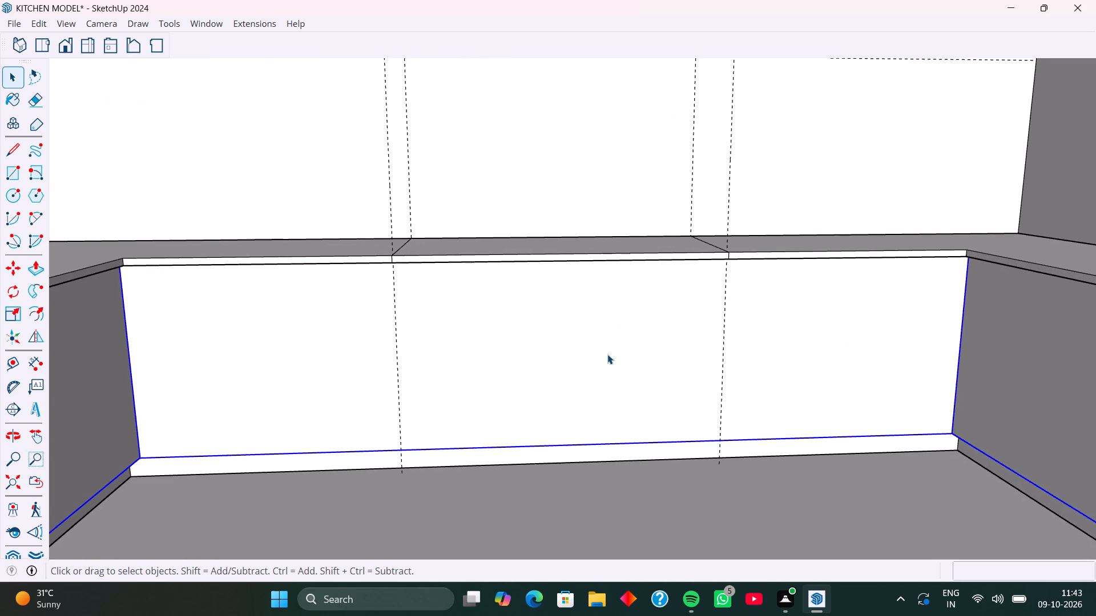
pyautogui.click(592, 354)
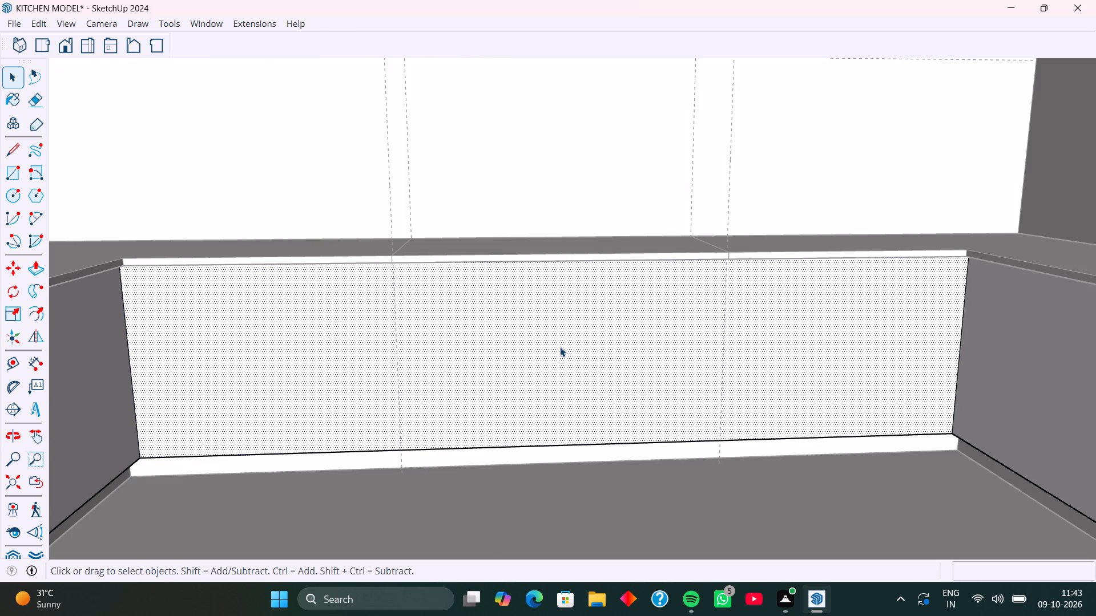
pyautogui.press('r')
pyautogui.moveTo(465, 317); pyautogui.dragTo(486, 254, button='middle')
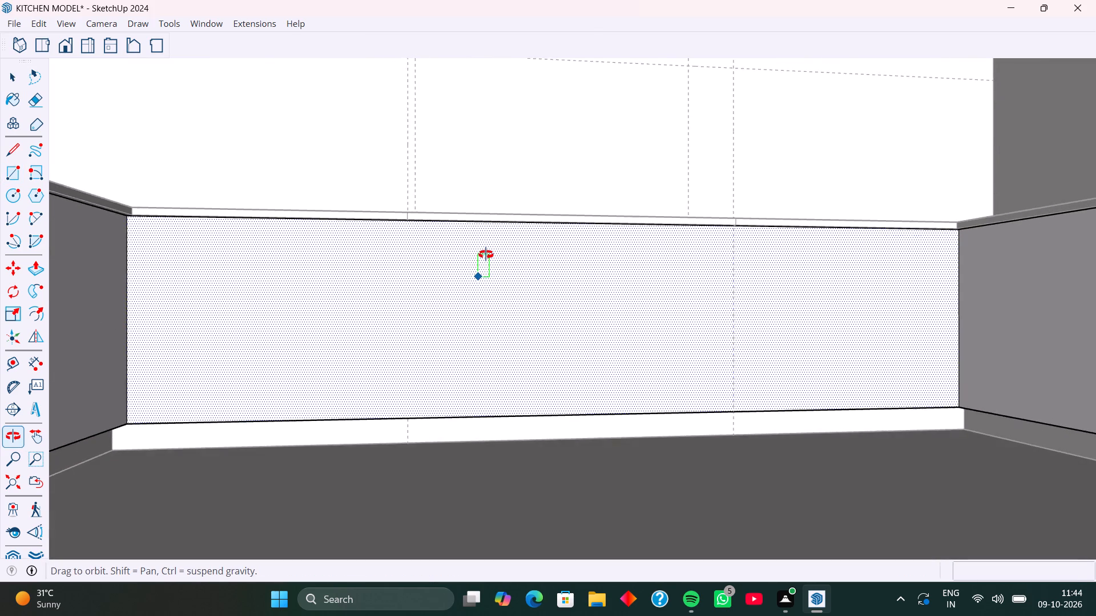
pyautogui.moveTo(486, 254); pyautogui.dragTo(486, 244, button='middle')
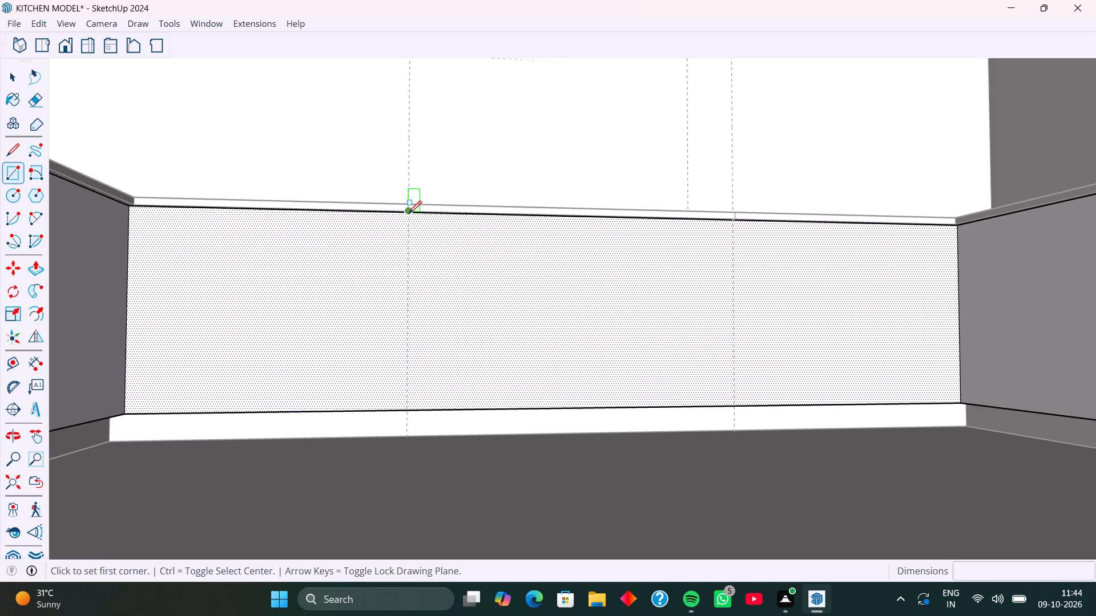
pyautogui.moveTo(449, 254); pyautogui.dragTo(499, 225, button='middle')
pyautogui.scroll(4, 458, 196)
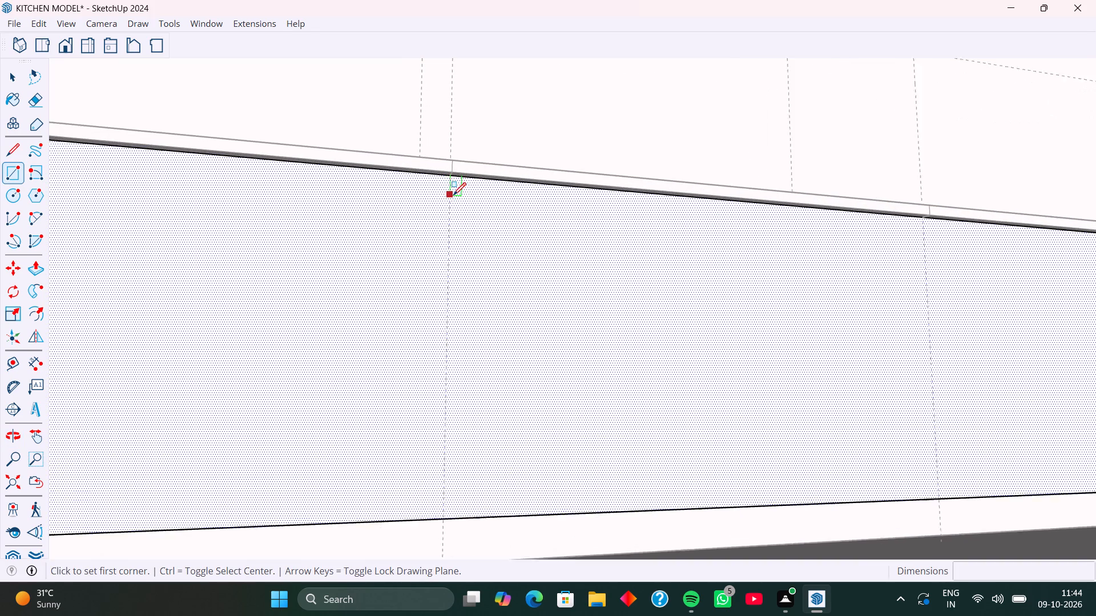
pyautogui.scroll(3, 453, 195)
pyautogui.moveTo(455, 195); pyautogui.dragTo(505, 185, button='middle')
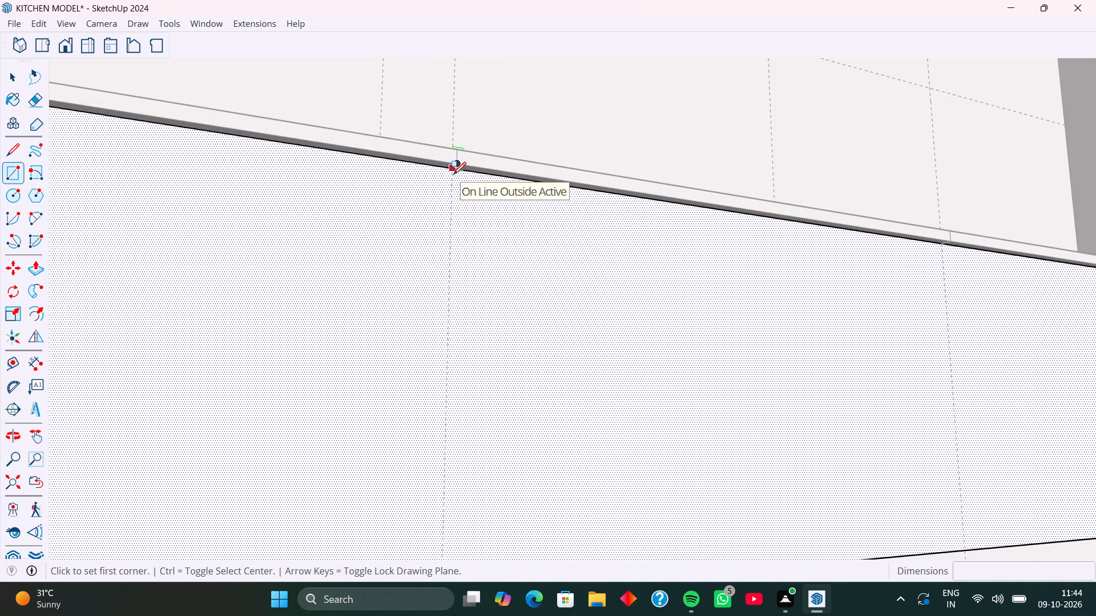
pyautogui.click(453, 172)
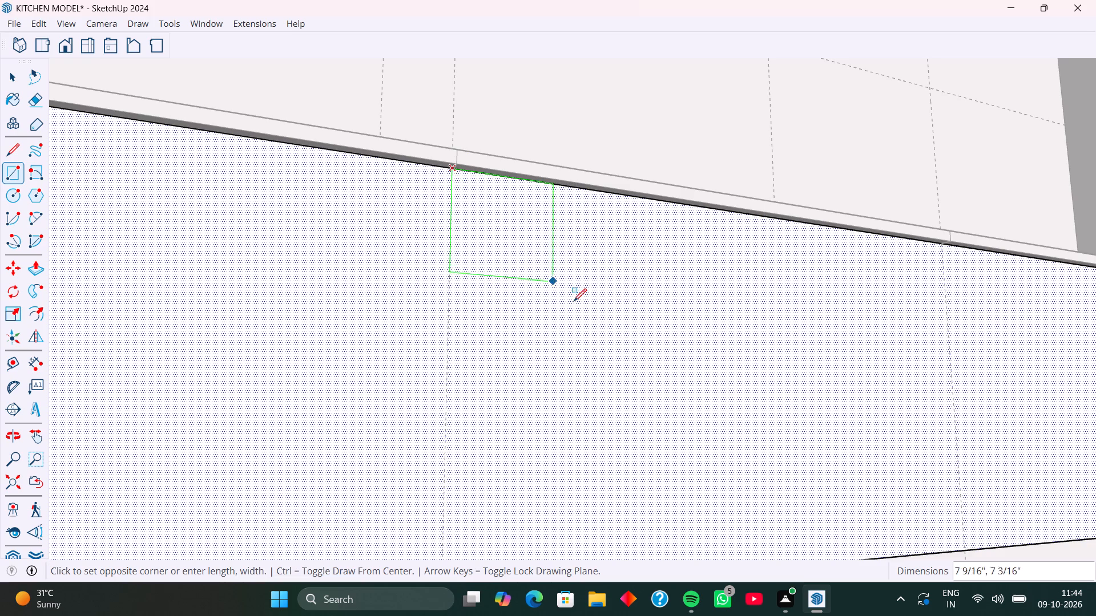
pyautogui.scroll(-5, 601, 340)
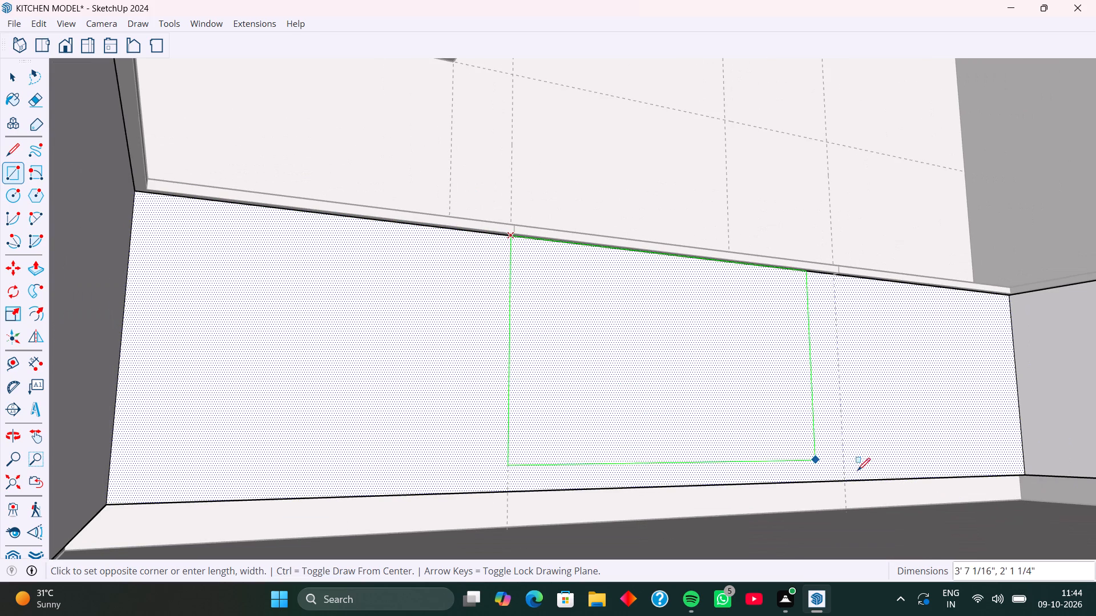
pyautogui.click(843, 481)
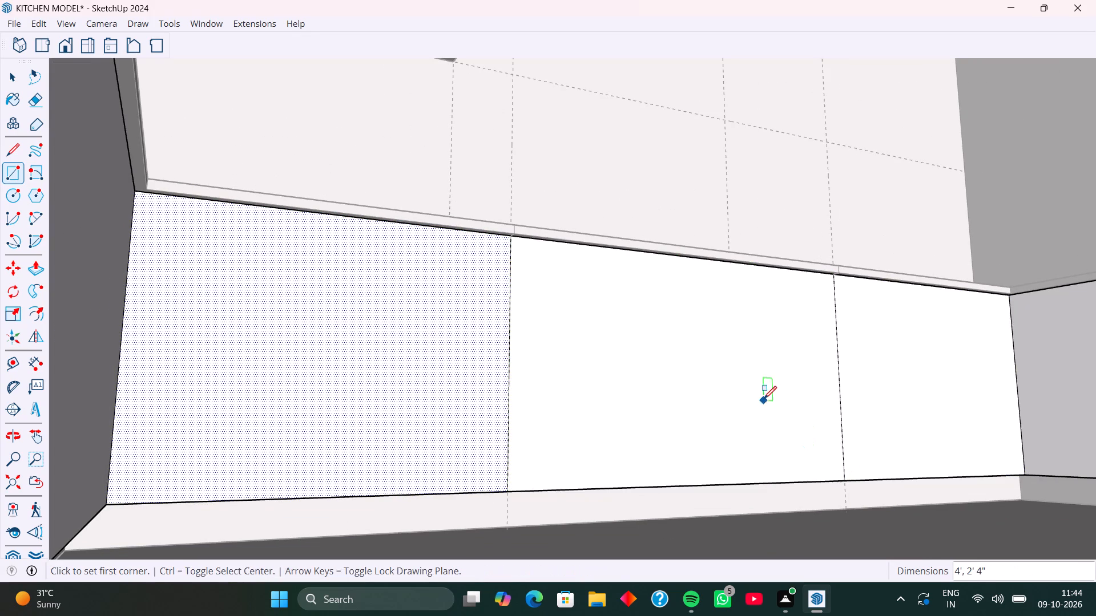
# Push the 4' by 2' 4" rectangle on the base cabinet front 1' 11" inward to hollow out the section.
pyautogui.moveTo(764, 398); pyautogui.dragTo(656, 414, button='middle')
pyautogui.moveTo(654, 414); pyautogui.dragTo(633, 418, button='middle')
pyautogui.press('space')
pyautogui.click(633, 418)
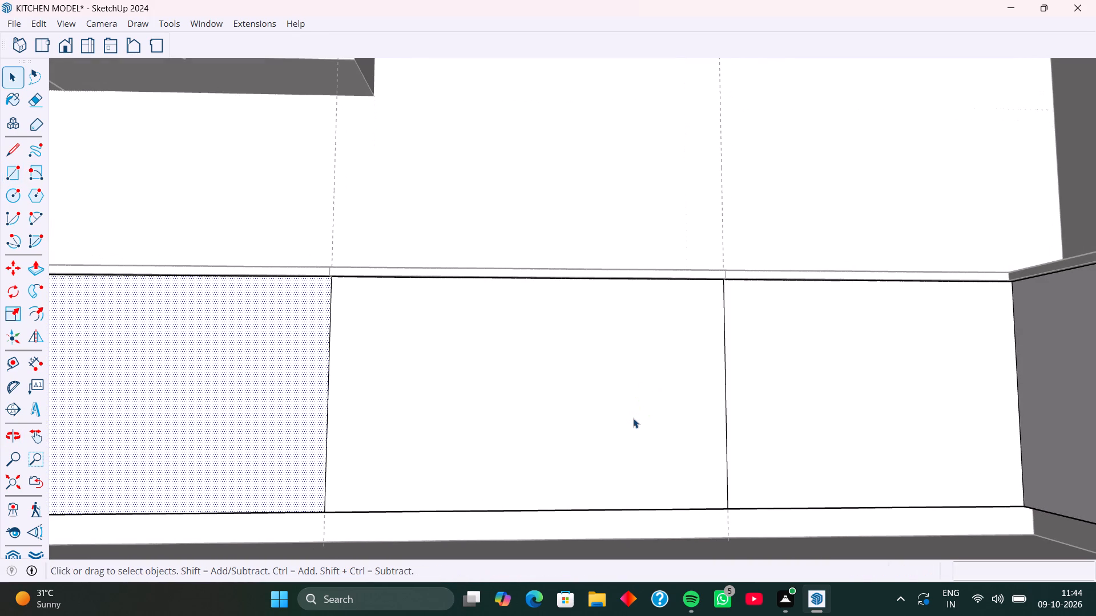
pyautogui.press('p')
pyautogui.click(633, 418)
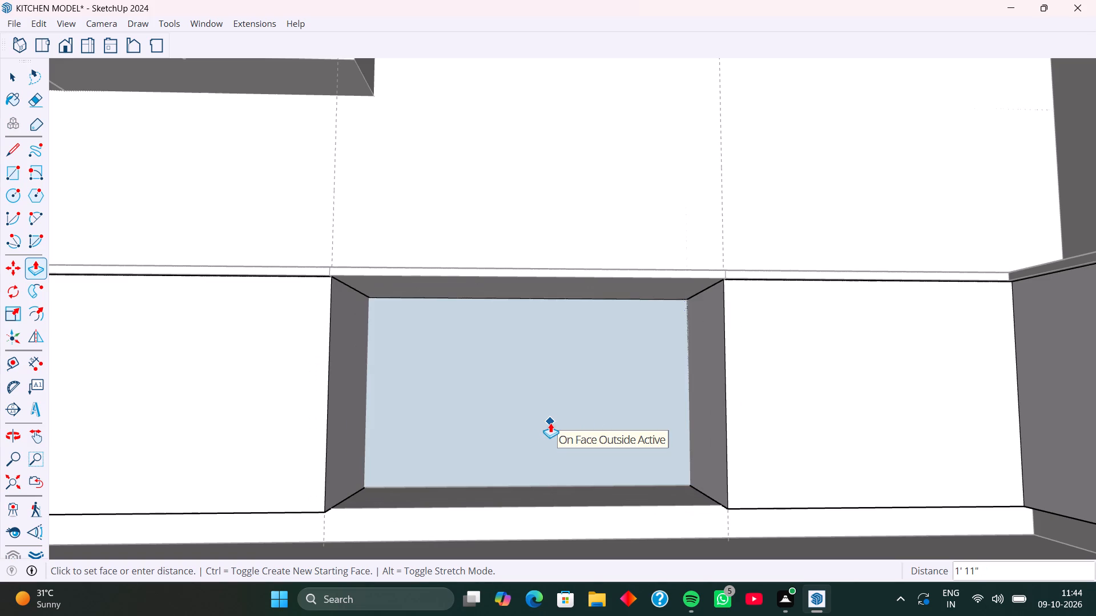
pyautogui.click(550, 423)
# Delete the back face of the recess in the base cabinet.
pyautogui.press('space')
pyautogui.click(550, 423)
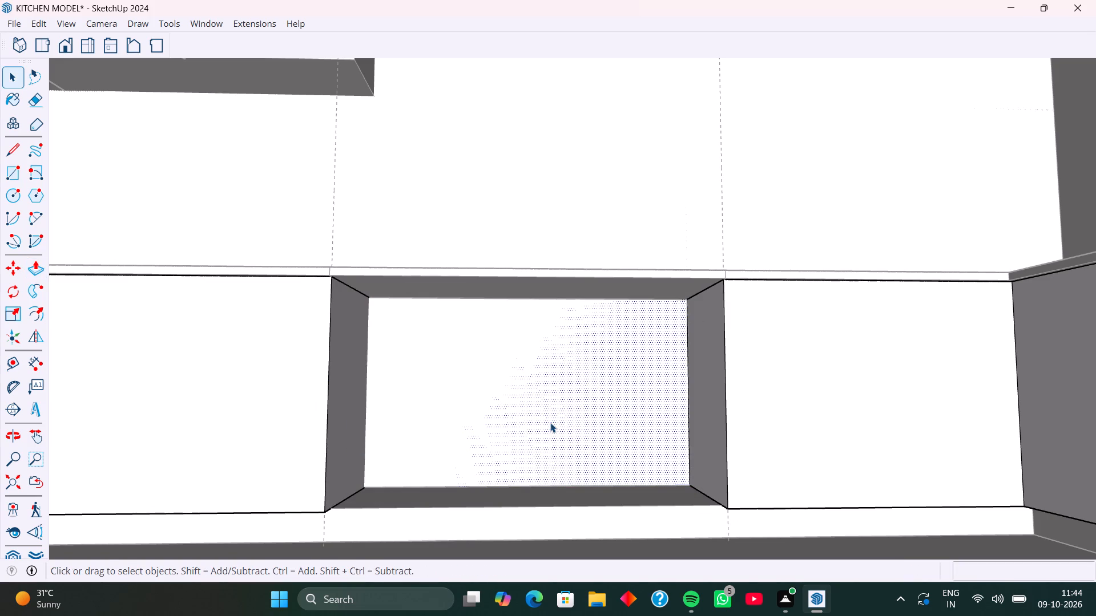
pyautogui.press('Delete')
# Inside the countertop group, push the marked section down 1", then push it down a further 1 13/16".
pyautogui.moveTo(545, 375); pyautogui.dragTo(541, 499, button='middle')
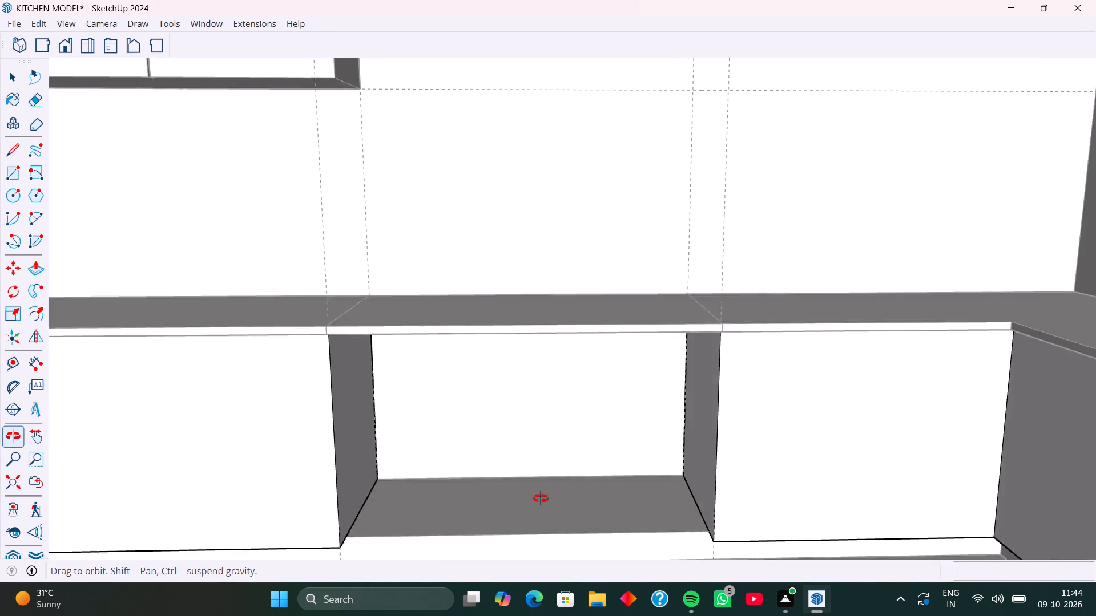
pyautogui.moveTo(541, 499); pyautogui.dragTo(542, 505, button='middle')
pyautogui.moveTo(543, 366); pyautogui.dragTo(565, 491, button='middle')
pyautogui.click(542, 398)
pyautogui.doubleClick(542, 398)
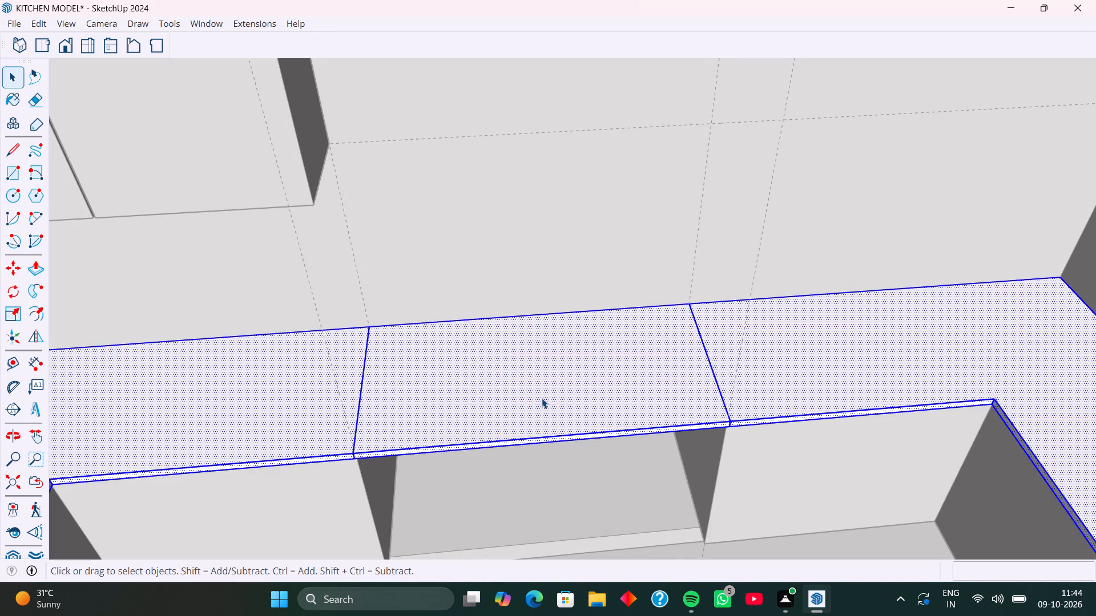
pyautogui.click(542, 398)
pyautogui.click(515, 402)
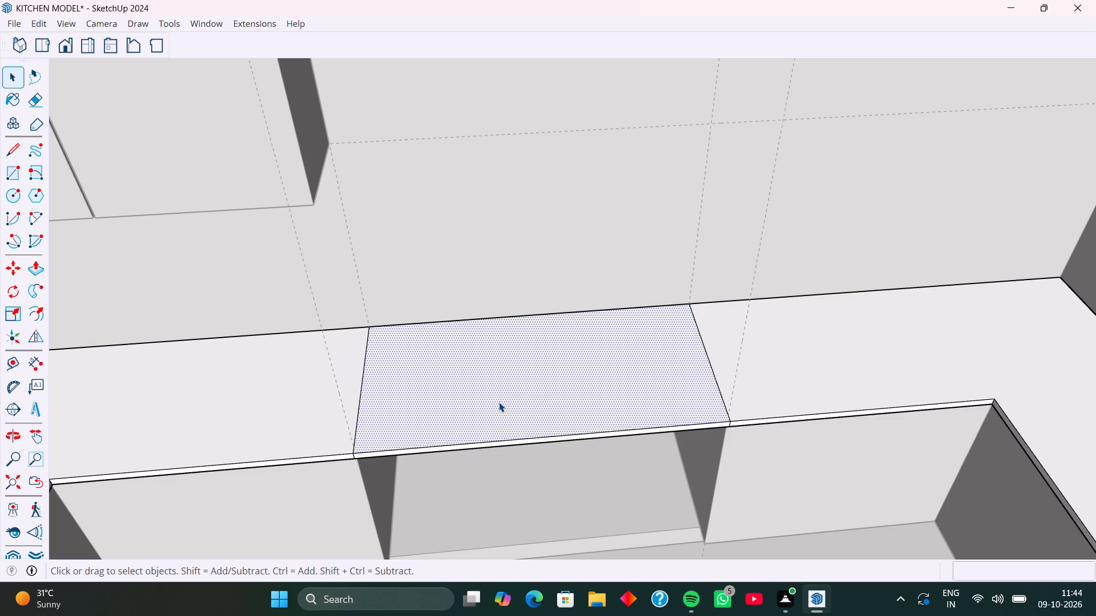
pyautogui.press('p')
pyautogui.click(499, 402)
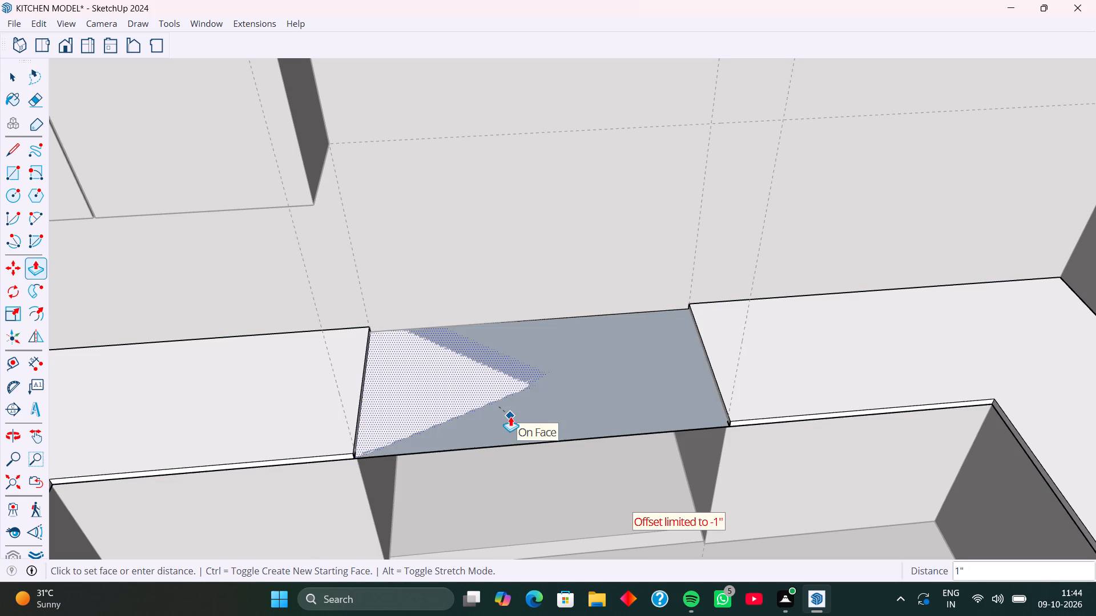
pyautogui.click(510, 416)
pyautogui.click(510, 416)
pyautogui.click(520, 425)
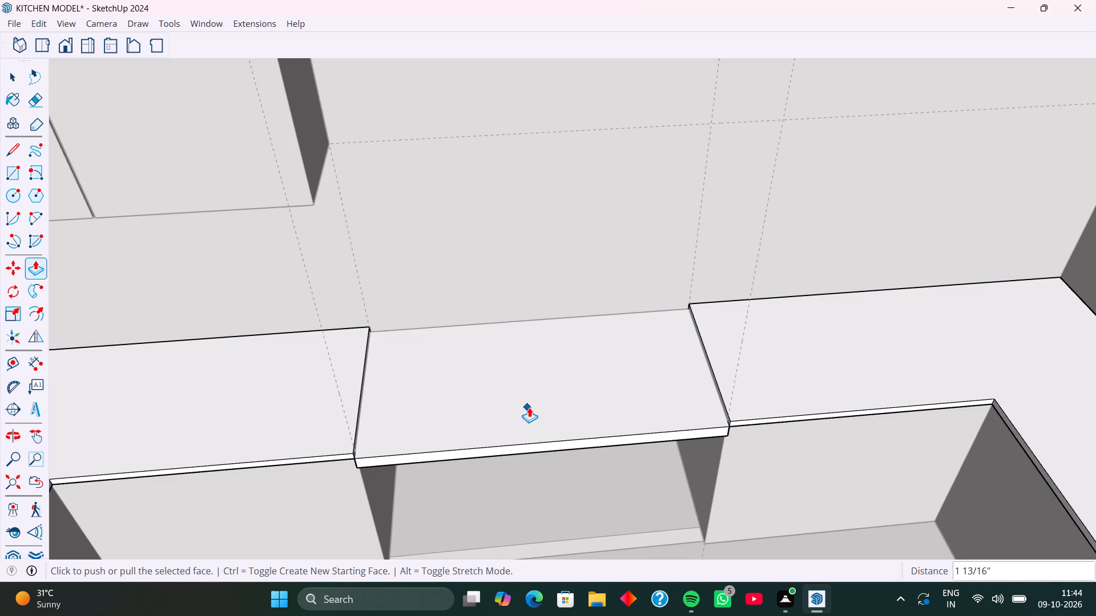
# Delete the pushed countertop section's horizontal faces and its front face to open the gap.
pyautogui.press('space')
pyautogui.click(530, 407)
pyautogui.press('Delete')
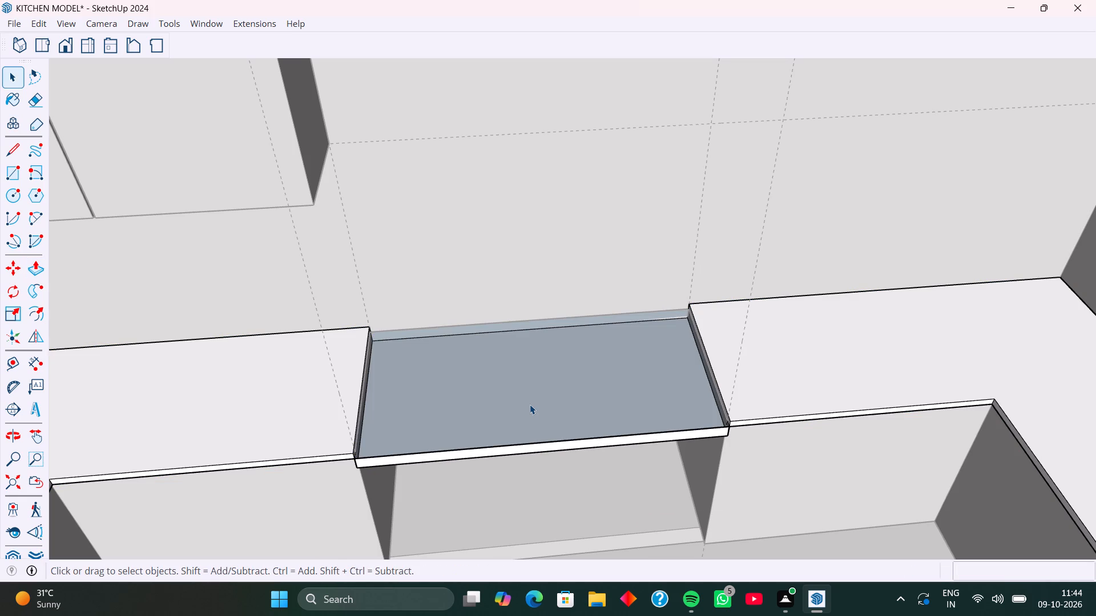
pyautogui.click(530, 404)
pyautogui.press('Delete')
pyautogui.click(539, 443)
pyautogui.press('Delete')
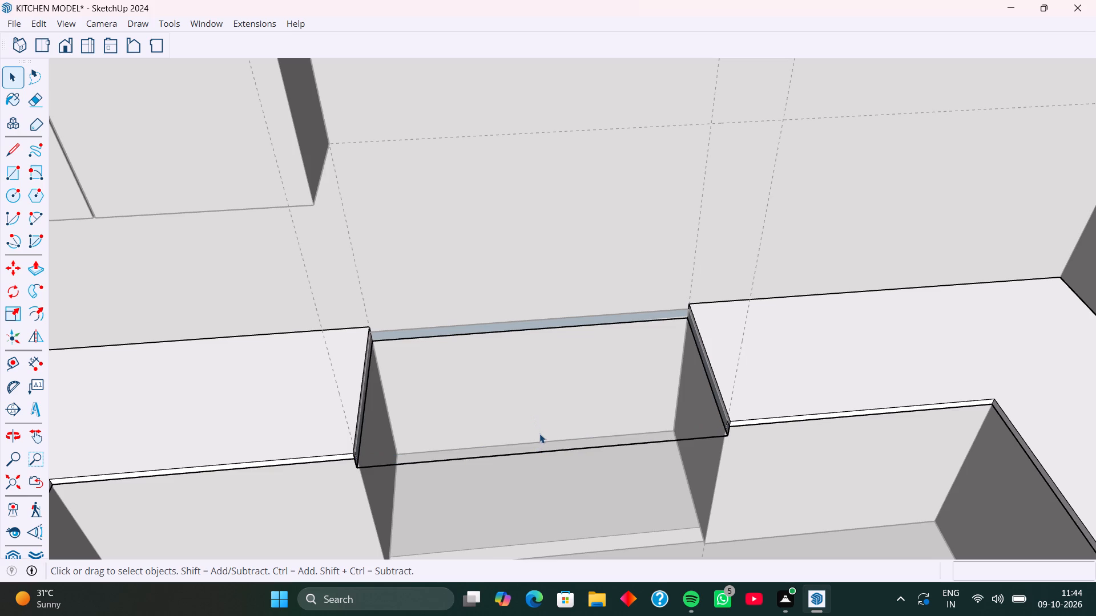
# Erase the leftover front and back edges spanning the countertop gap.
pyautogui.press('e')
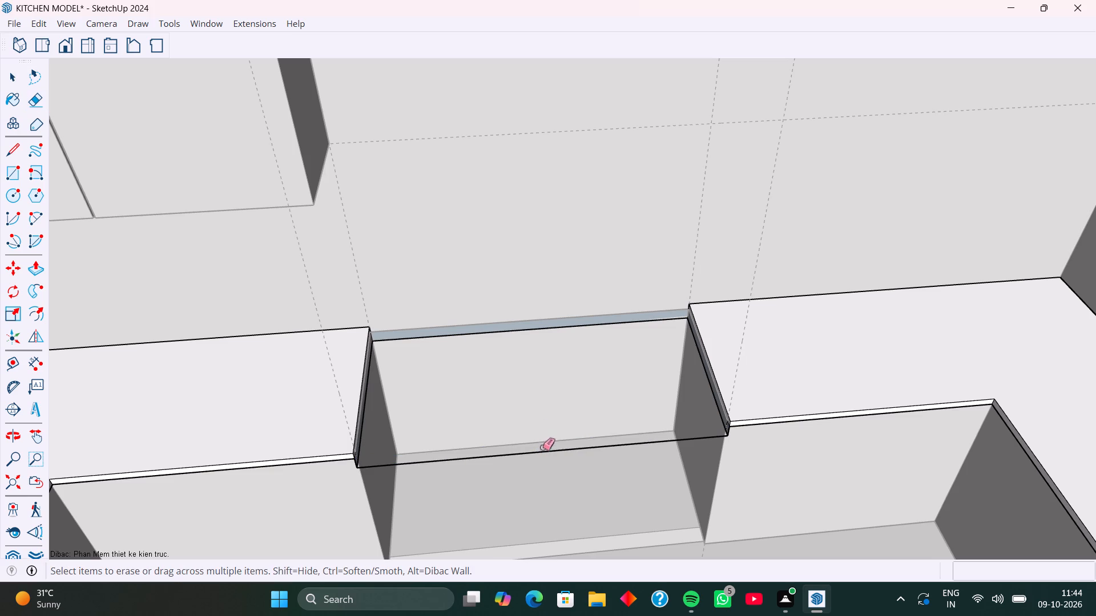
pyautogui.moveTo(542, 448); pyautogui.dragTo(544, 464)
pyautogui.click(532, 325)
pyautogui.moveTo(531, 325); pyautogui.dragTo(532, 340)
pyautogui.moveTo(531, 311); pyautogui.dragTo(533, 331)
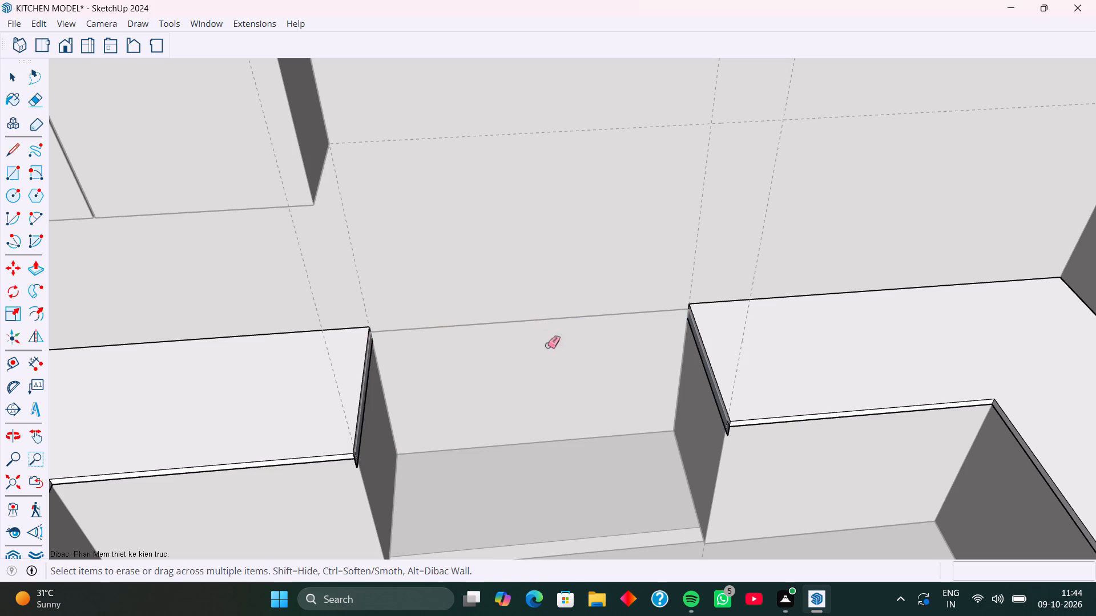
# Leave the countertop group and, inside the base cabinet group, delete the leftover back edge across the top of the opening.
pyautogui.moveTo(615, 376); pyautogui.dragTo(697, 342, button='middle')
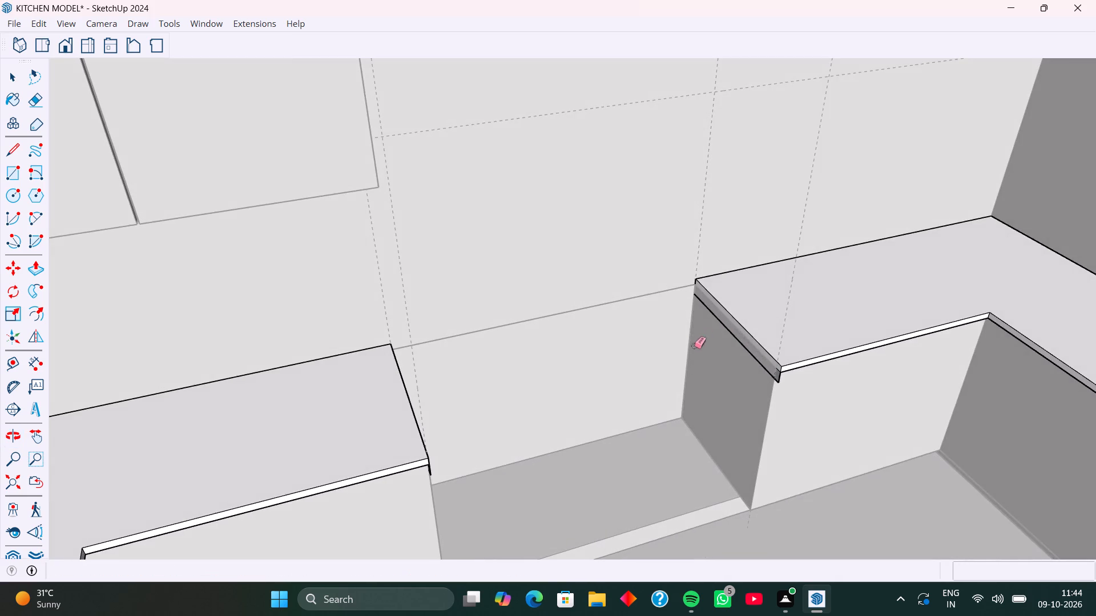
pyautogui.moveTo(688, 347); pyautogui.dragTo(633, 347, button='middle')
pyautogui.press('space')
pyautogui.click(580, 315)
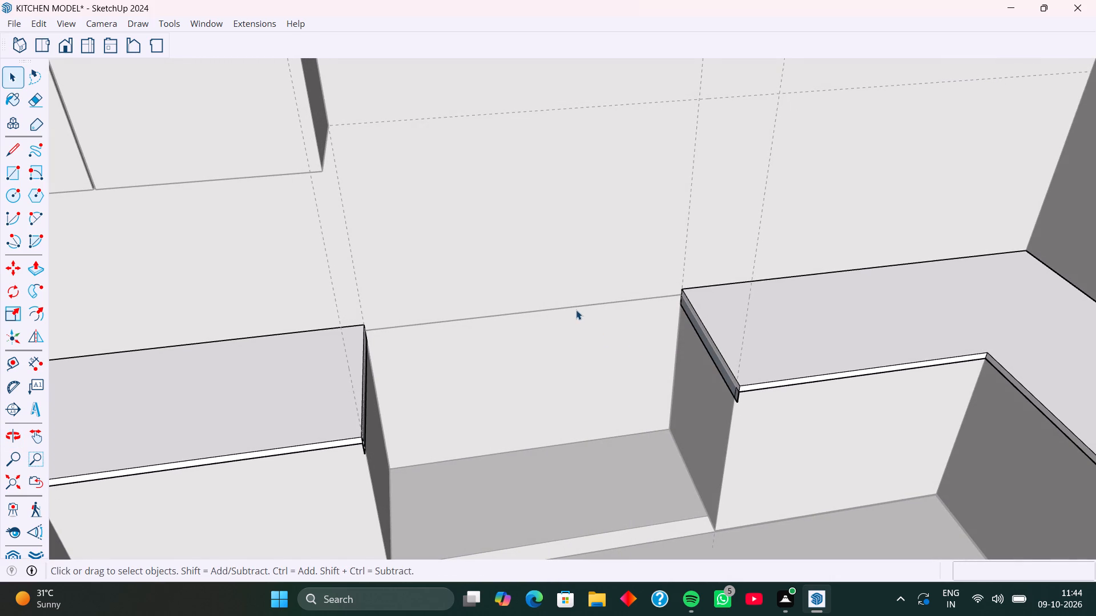
pyautogui.click(574, 307)
pyautogui.doubleClick(574, 307)
pyautogui.click(572, 306)
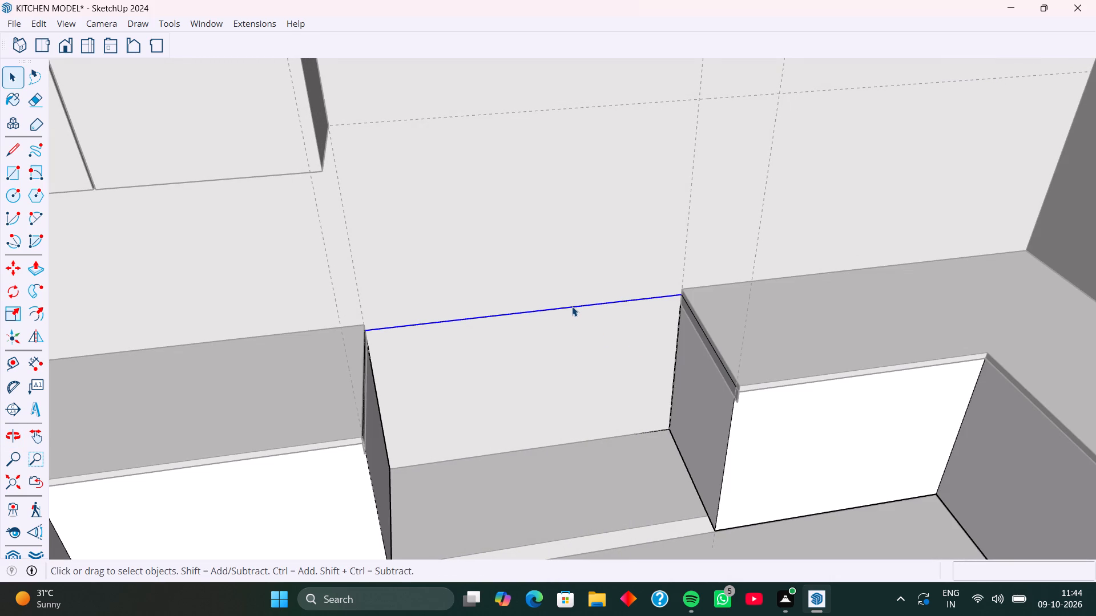
pyautogui.press('Delete')
# Examine the cut ends of the countertop and base cabinet around the opening, focusing on the end nearest the room corner.
pyautogui.moveTo(587, 429); pyautogui.dragTo(711, 443, button='middle')
pyautogui.moveTo(761, 354); pyautogui.dragTo(760, 354, button='middle')
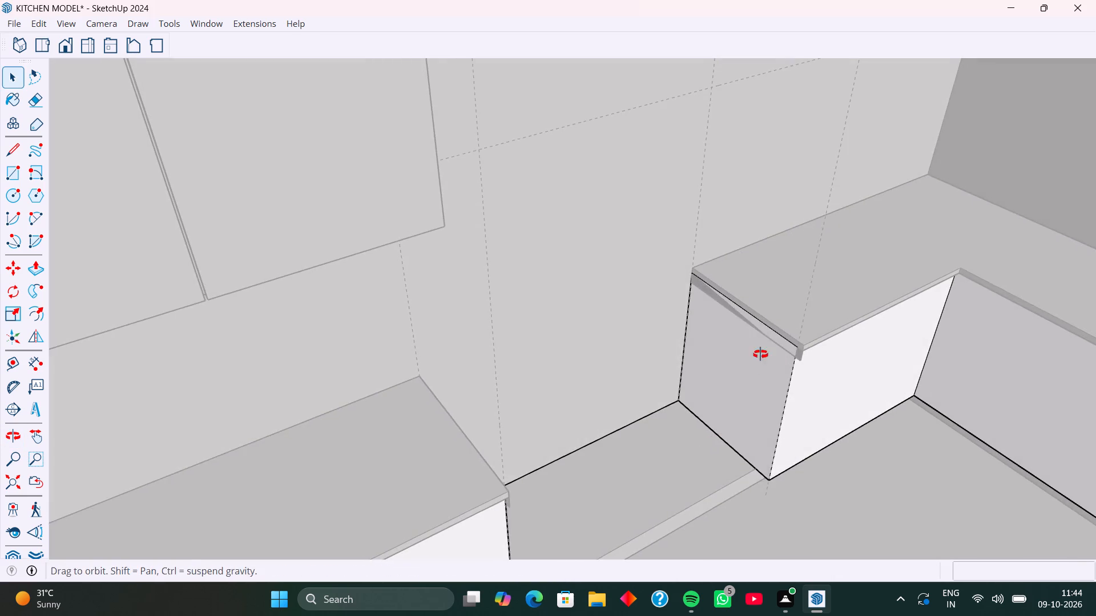
pyautogui.moveTo(760, 354); pyautogui.dragTo(834, 343, button='middle')
pyautogui.scroll(3, 797, 310)
pyautogui.scroll(-20, 599, 406)
pyautogui.scroll(-1, 599, 406)
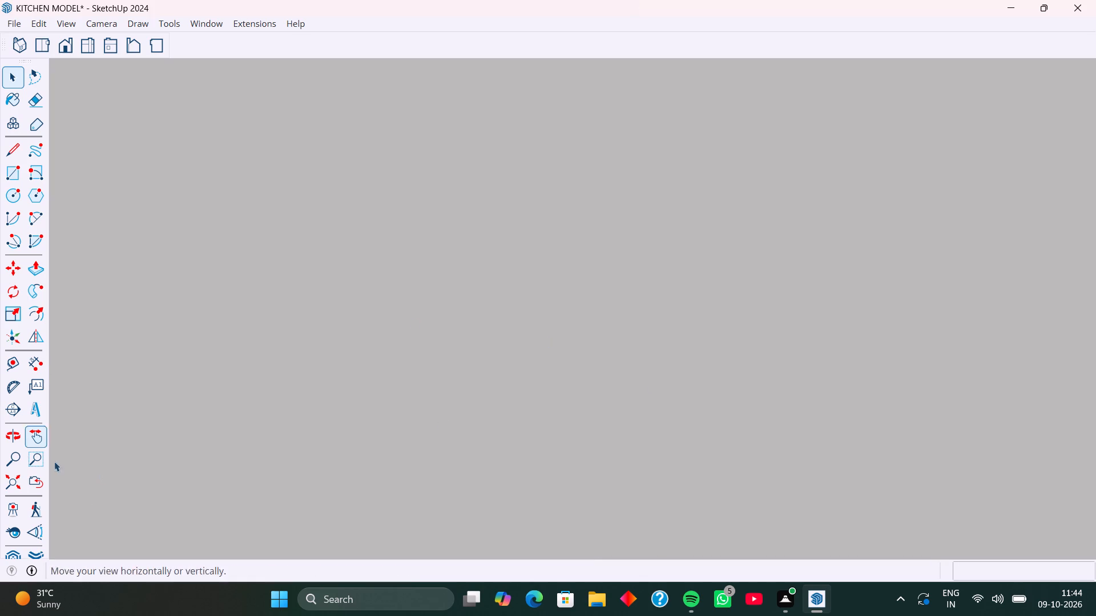
pyautogui.click(13, 483)
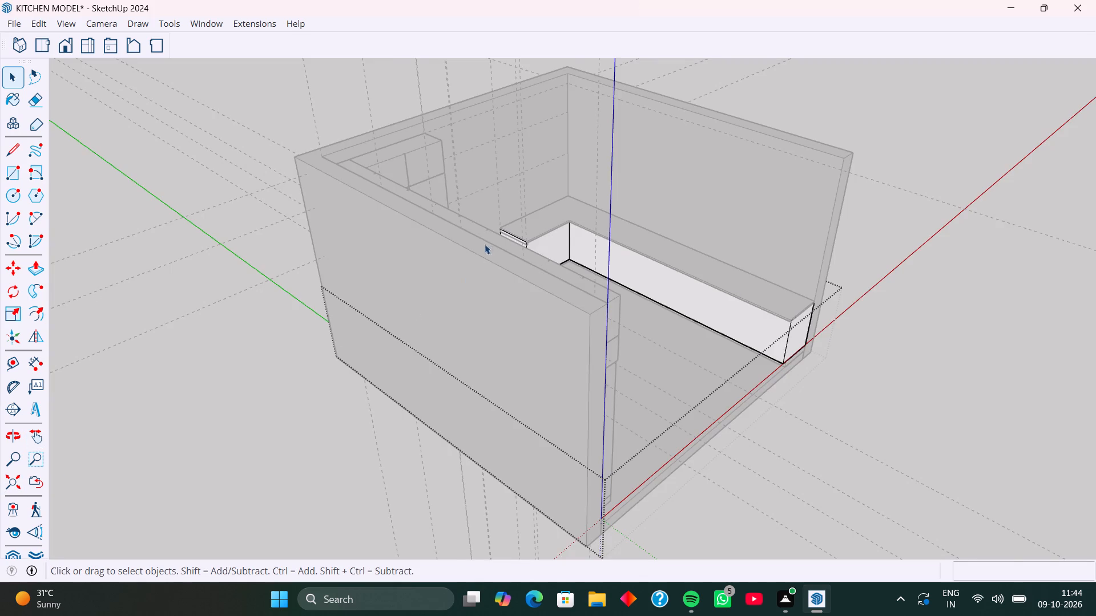
pyautogui.scroll(17, 486, 242)
pyautogui.moveTo(531, 249); pyautogui.dragTo(518, 306, button='middle')
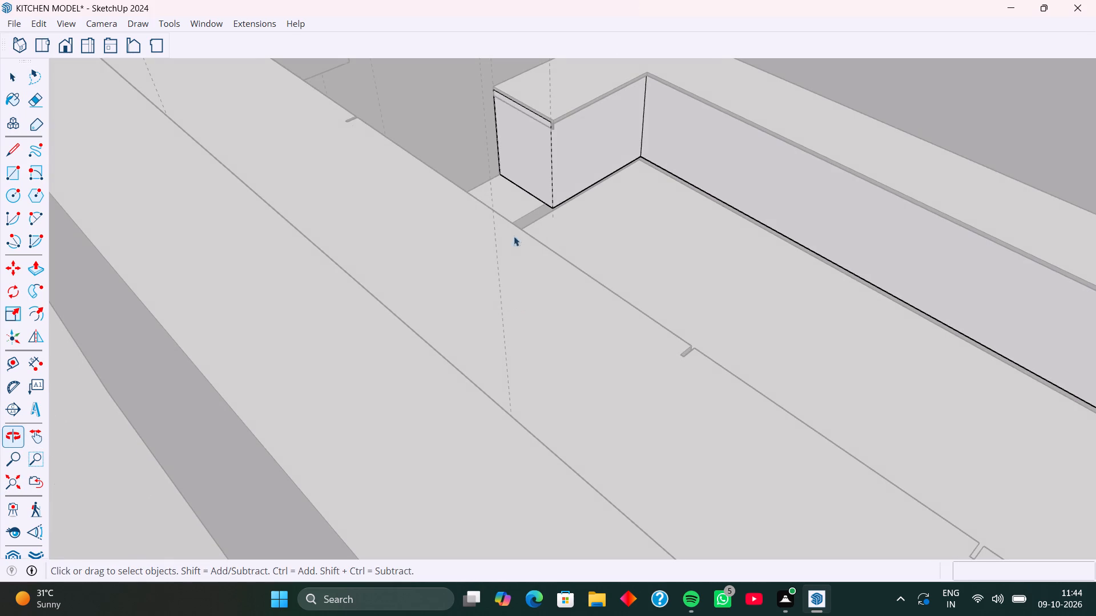
pyautogui.keyDown('shift'); pyautogui.moveTo(519, 156); pyautogui.dragTo(441, 348, button='middle'); pyautogui.keyUp('shift')
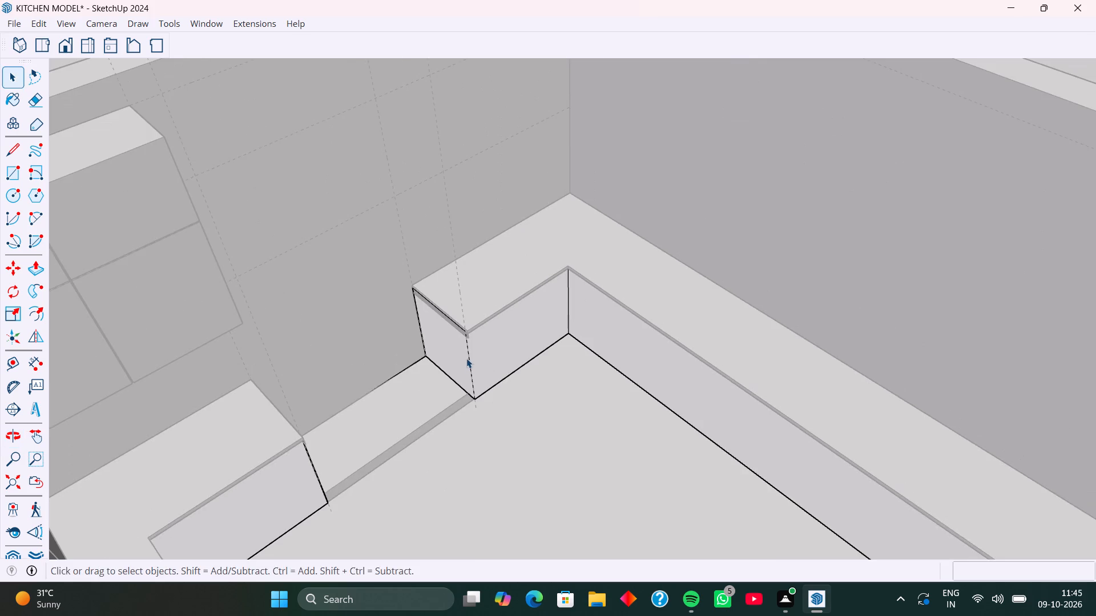
pyautogui.moveTo(466, 358); pyautogui.dragTo(593, 335, button='middle')
pyautogui.scroll(3, 452, 347)
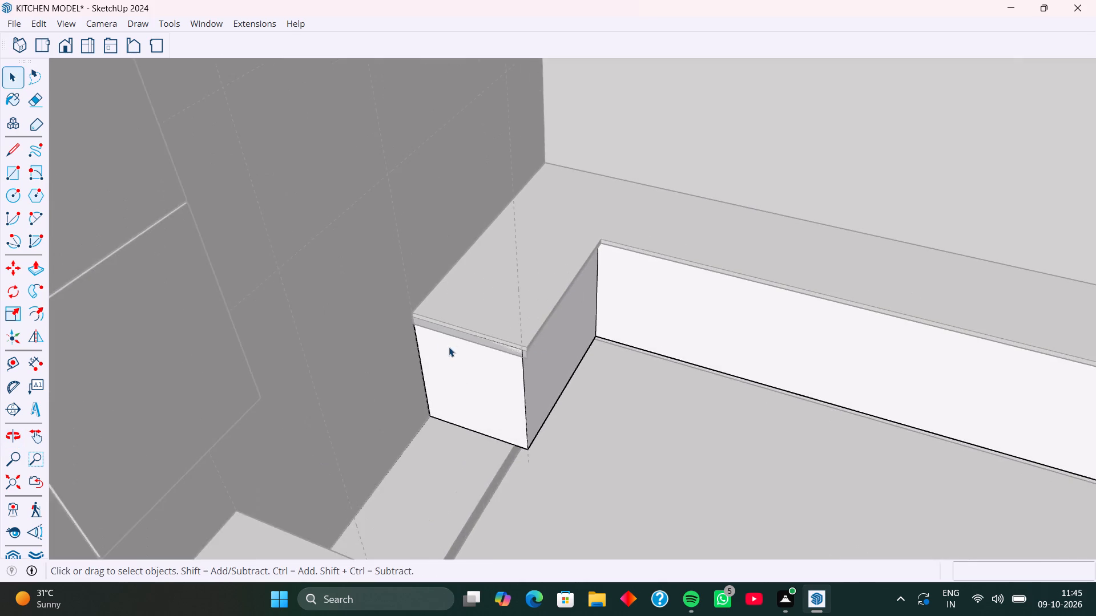
pyautogui.scroll(8, 449, 347)
pyautogui.moveTo(497, 358); pyautogui.dragTo(543, 262, button='middle')
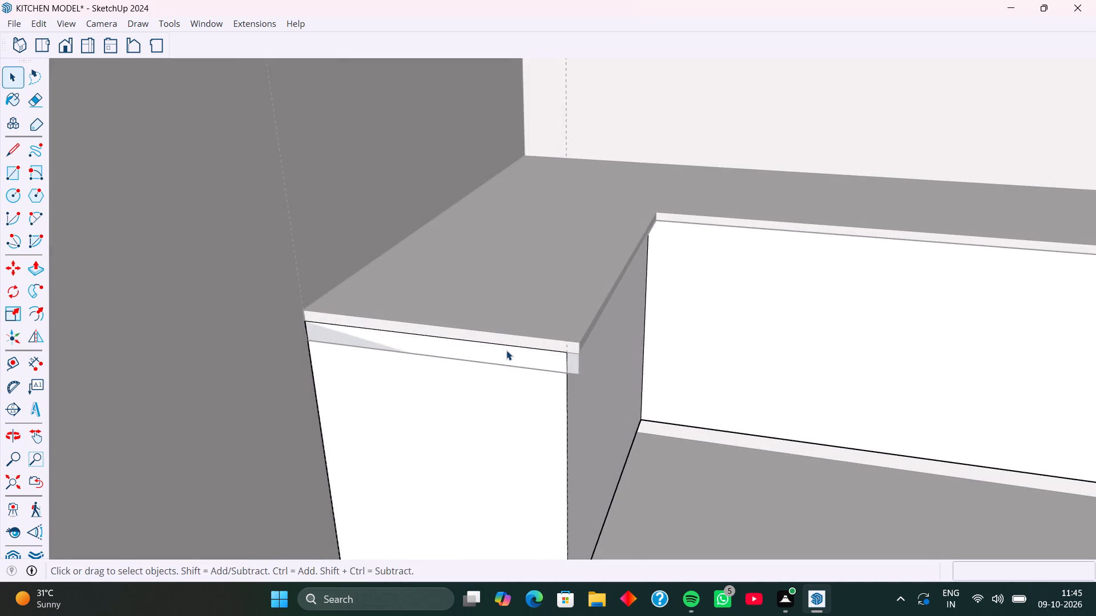
pyautogui.moveTo(505, 350); pyautogui.dragTo(539, 345, button='middle')
# Inspect the strip hanging below the countertop edge against the cabinet end panel, checking which face gets selected there.
pyautogui.click(540, 343)
pyautogui.doubleClick(540, 343)
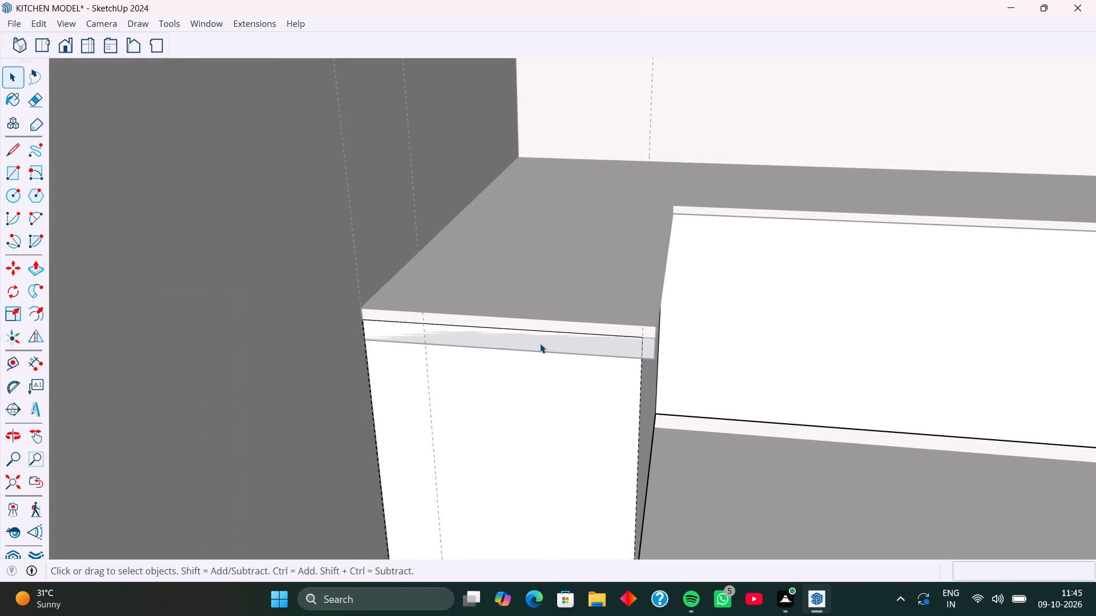
pyautogui.click(540, 343)
pyautogui.click(527, 341)
pyautogui.click(522, 341)
pyautogui.click(522, 341)
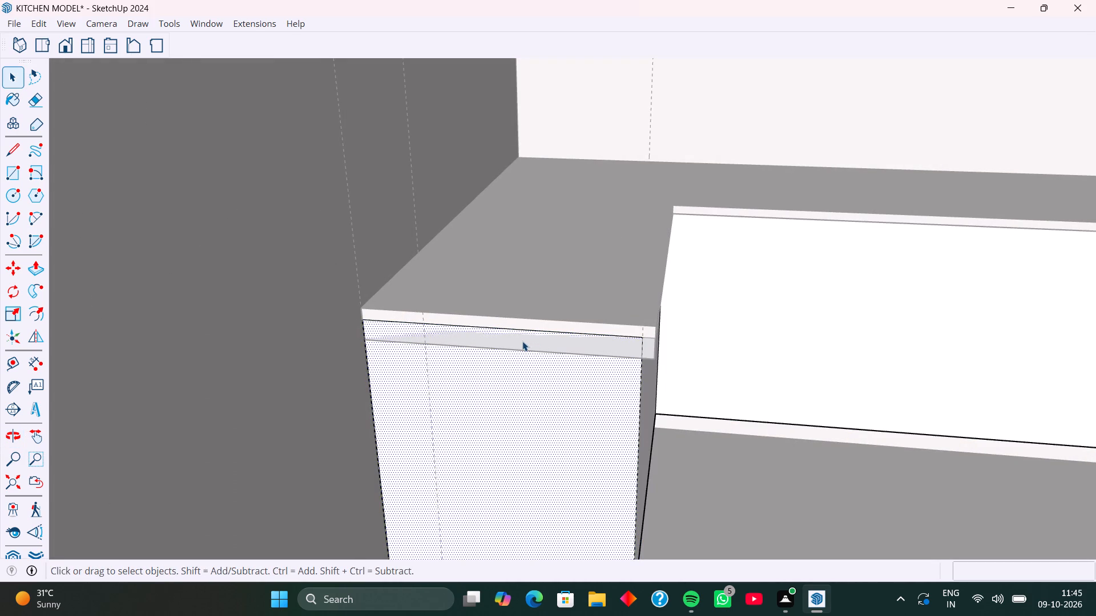
pyautogui.click(522, 353)
pyautogui.click(526, 350)
pyautogui.scroll(6, 541, 342)
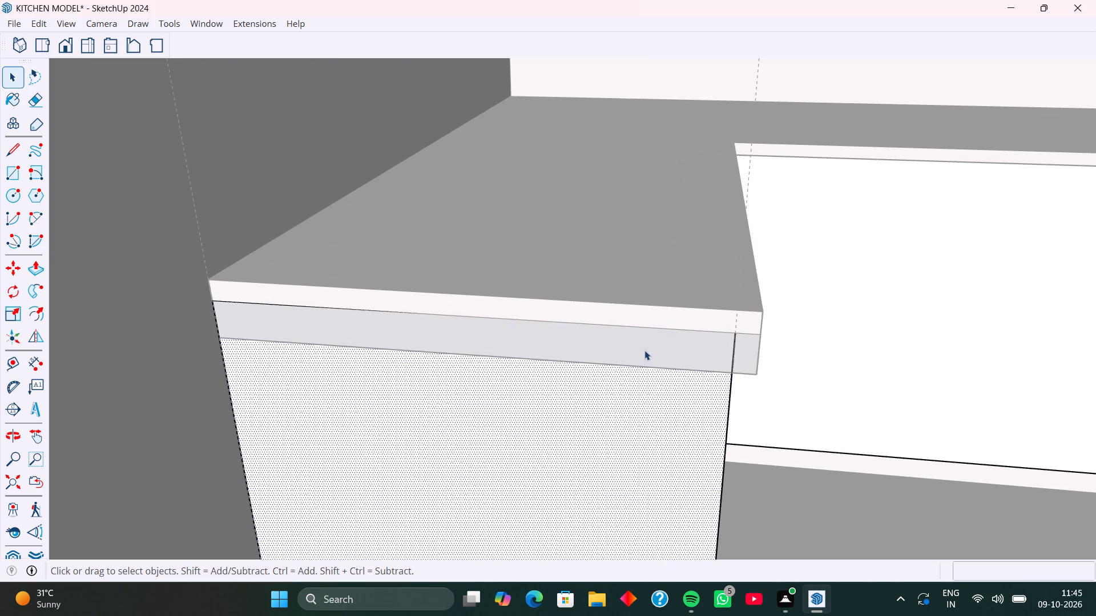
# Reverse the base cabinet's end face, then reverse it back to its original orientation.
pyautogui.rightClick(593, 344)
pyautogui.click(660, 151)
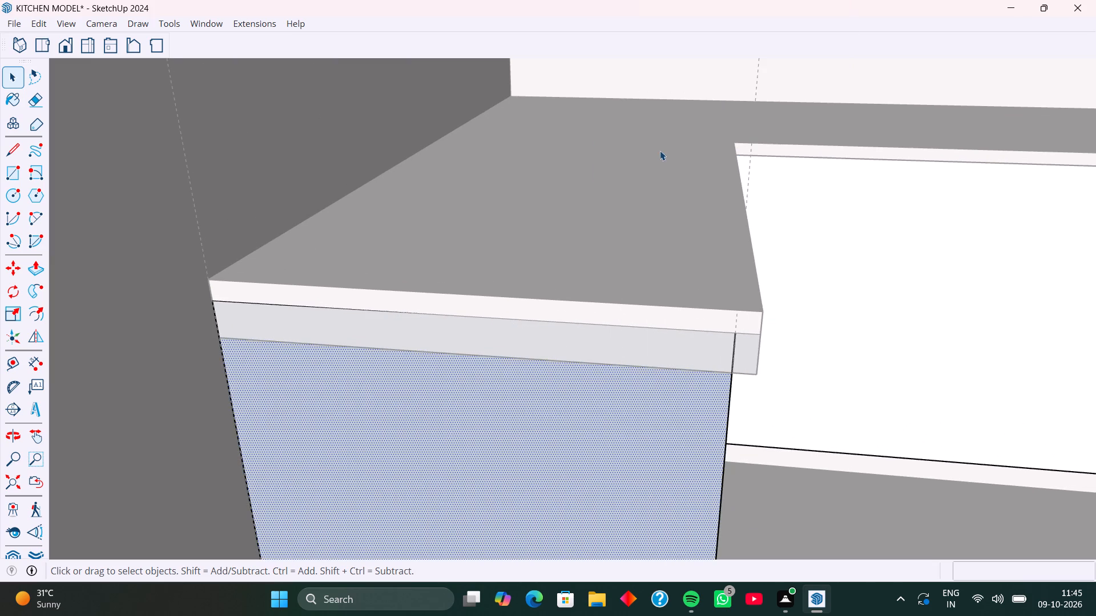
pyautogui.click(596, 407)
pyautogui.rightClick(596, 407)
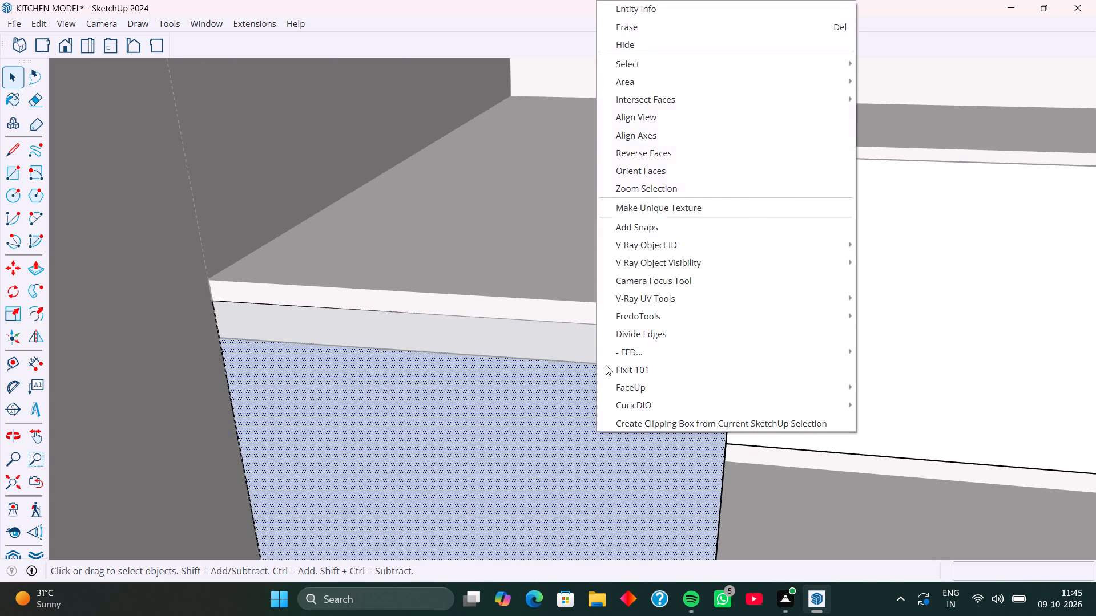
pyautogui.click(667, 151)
# Examine the strips hanging below the countertop ends on both sides of the opening, checking which faces and edges belong to the base cabinet.
pyautogui.click(580, 350)
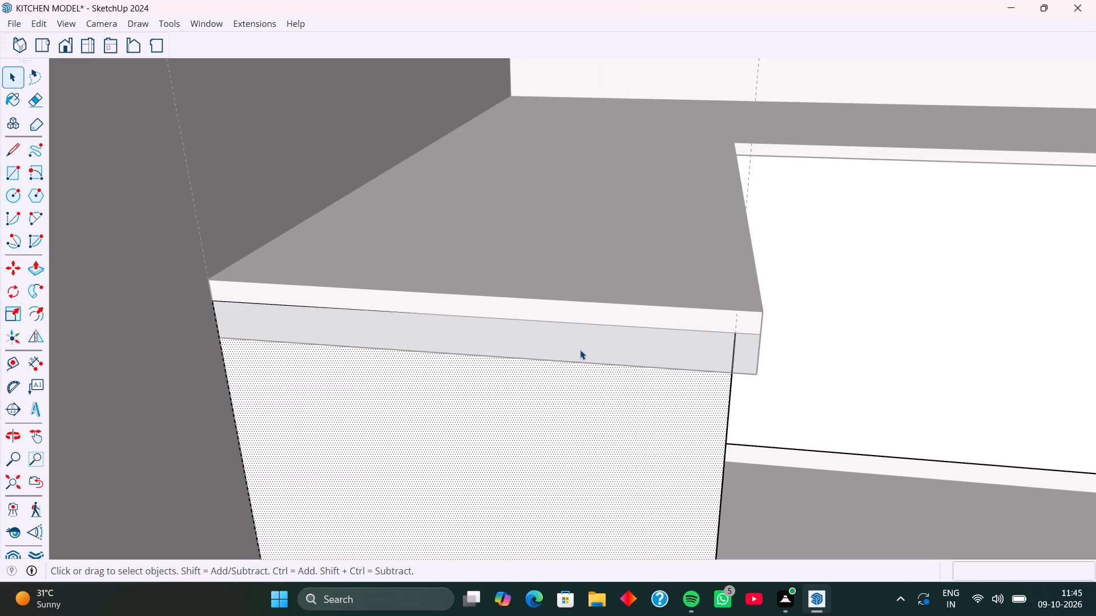
pyautogui.press('space')
pyautogui.click(580, 350)
pyautogui.click(567, 282)
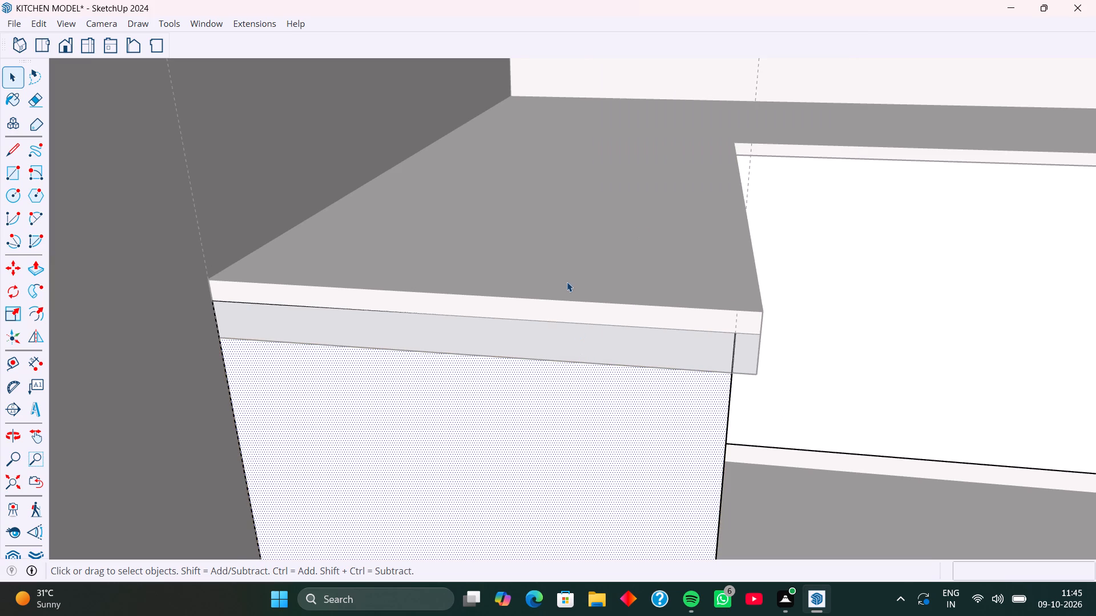
pyautogui.click(567, 278)
pyautogui.click(845, 160)
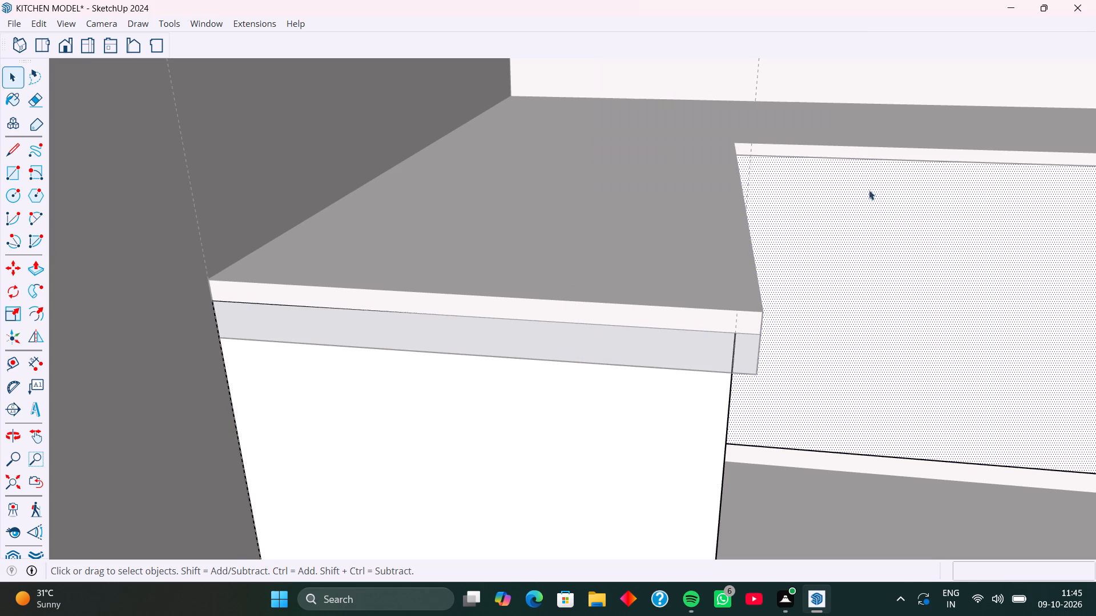
pyautogui.click(836, 127)
pyautogui.click(734, 350)
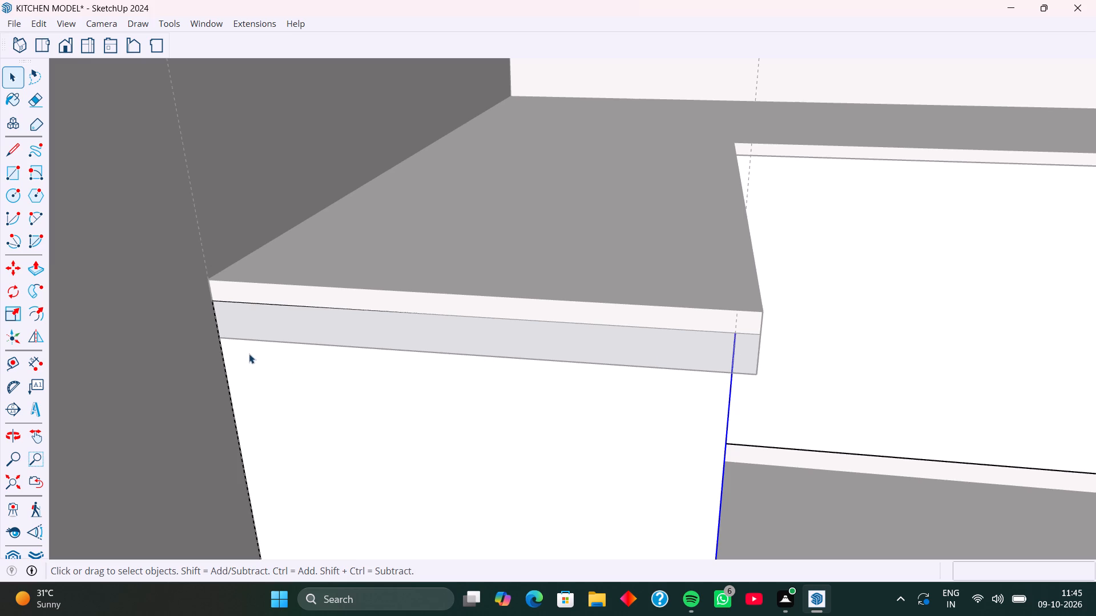
pyautogui.click(448, 354)
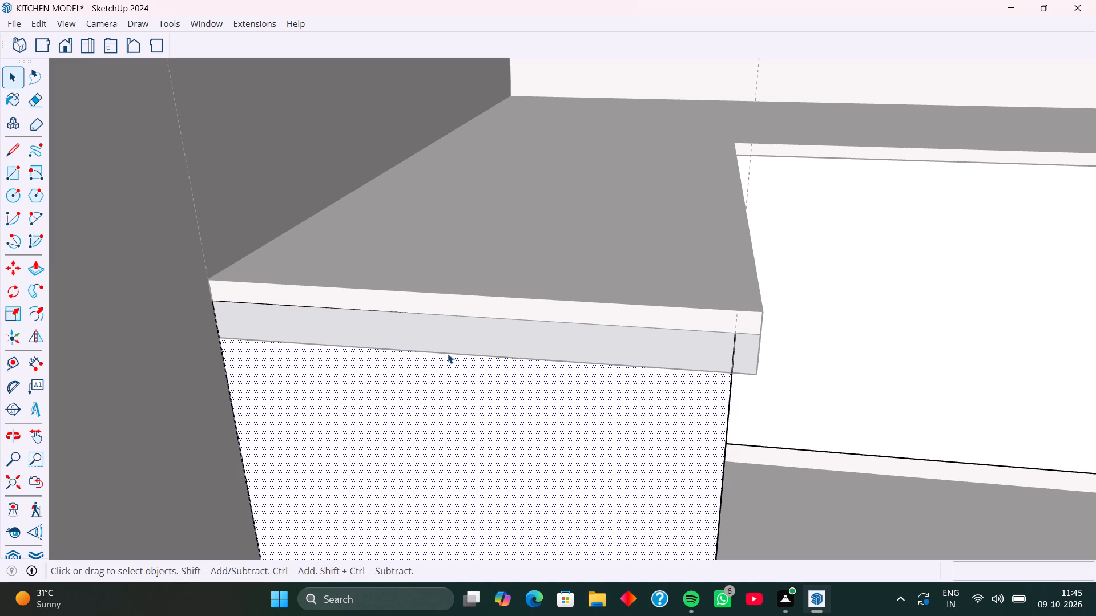
pyautogui.click(453, 343)
pyautogui.moveTo(581, 366); pyautogui.dragTo(464, 355, button='middle')
pyautogui.moveTo(624, 403); pyautogui.dragTo(513, 362, button='middle')
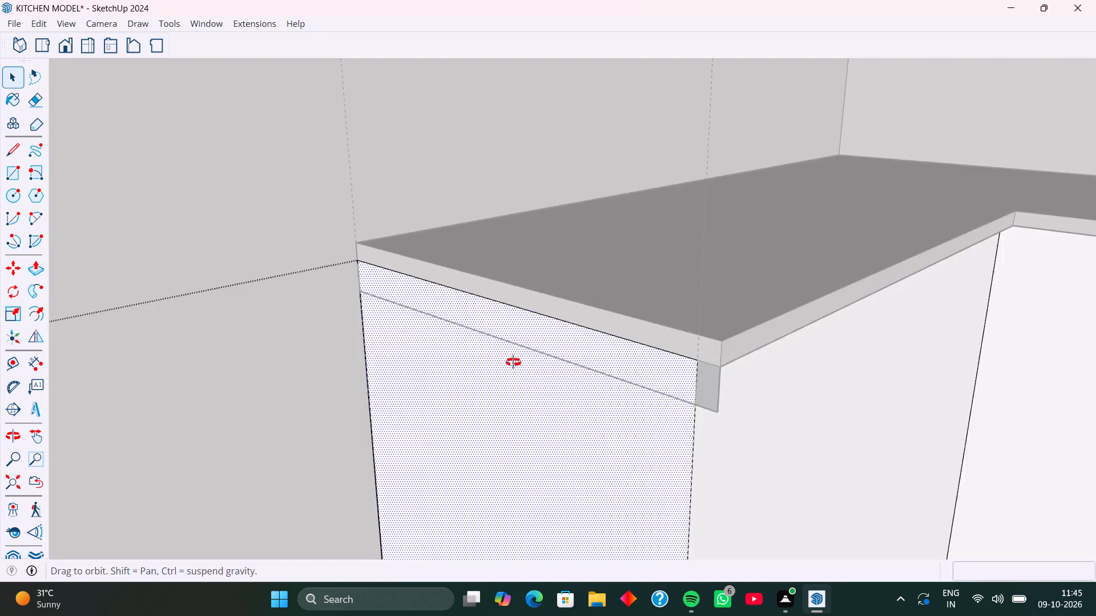
pyautogui.moveTo(513, 362); pyautogui.dragTo(474, 293, button='middle')
pyautogui.moveTo(678, 404); pyautogui.dragTo(539, 355, button='middle')
pyautogui.moveTo(721, 401); pyautogui.dragTo(591, 397, button='middle')
pyautogui.moveTo(757, 415); pyautogui.dragTo(644, 422, button='middle')
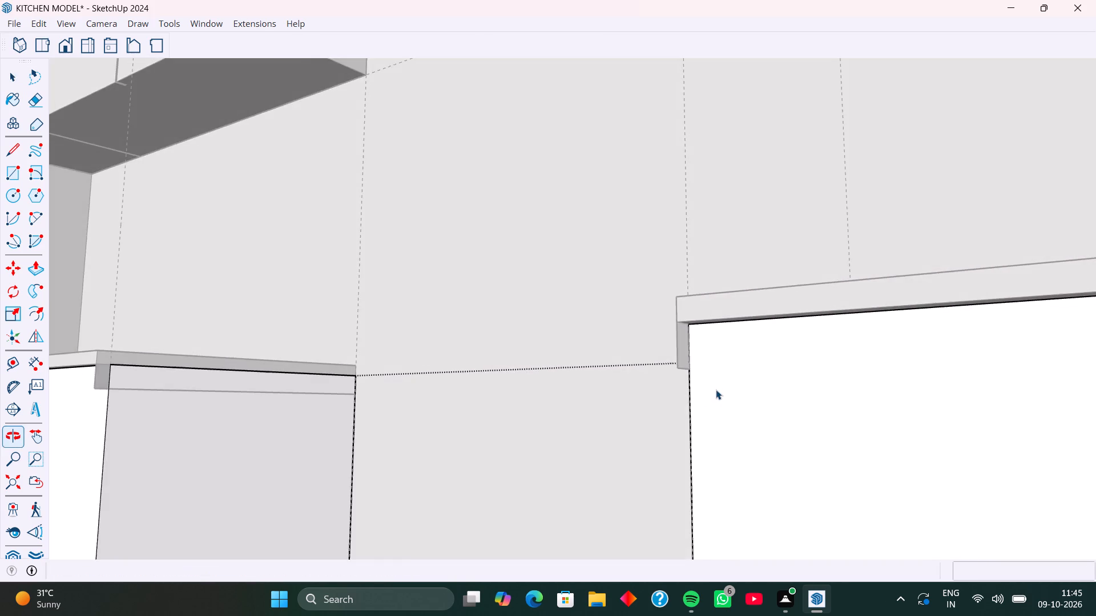
pyautogui.moveTo(716, 389); pyautogui.dragTo(659, 471, button='middle')
pyautogui.click(684, 342)
pyautogui.scroll(-6, 546, 449)
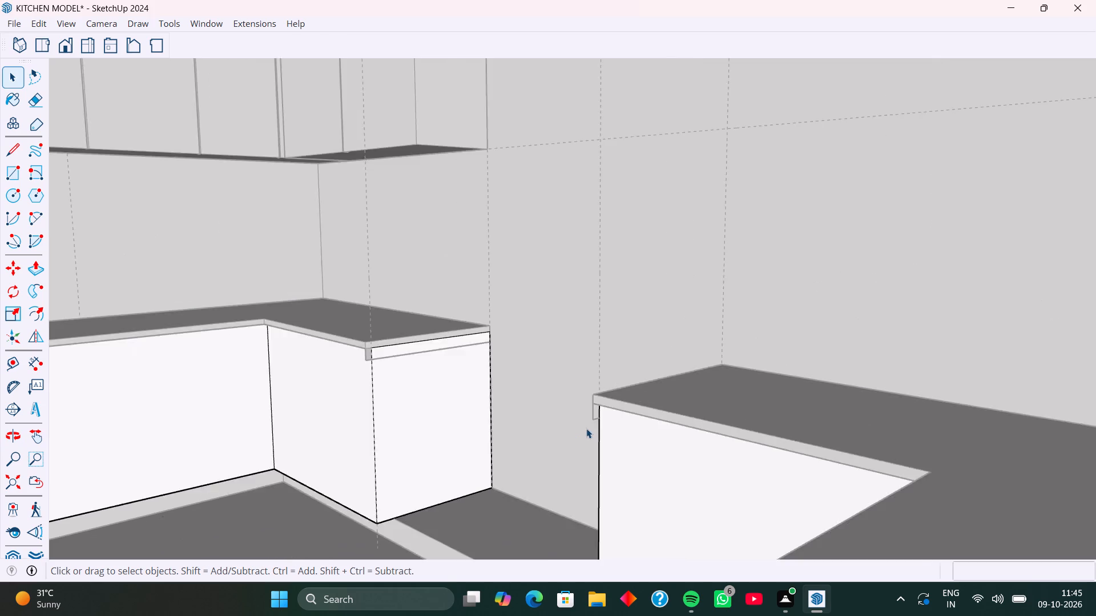
pyautogui.scroll(-17, 586, 428)
# Inside the countertop group, delete the strip's small projecting face and its outer edges at the opening end away from the wall cabinets.
pyautogui.click(16, 482)
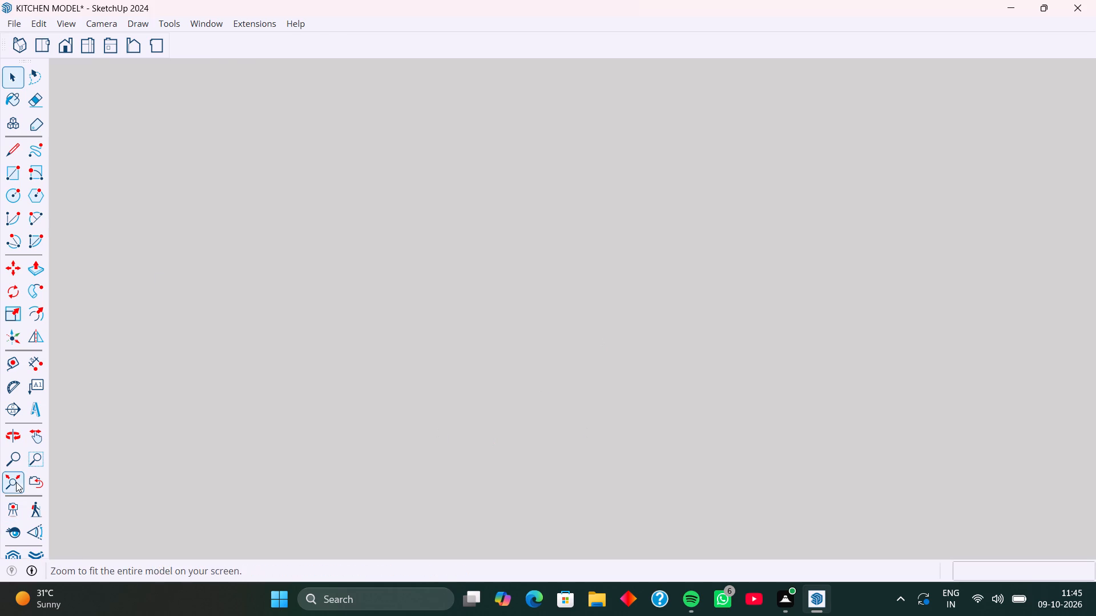
pyautogui.click(829, 505)
pyautogui.moveTo(480, 431); pyautogui.dragTo(713, 432, button='middle')
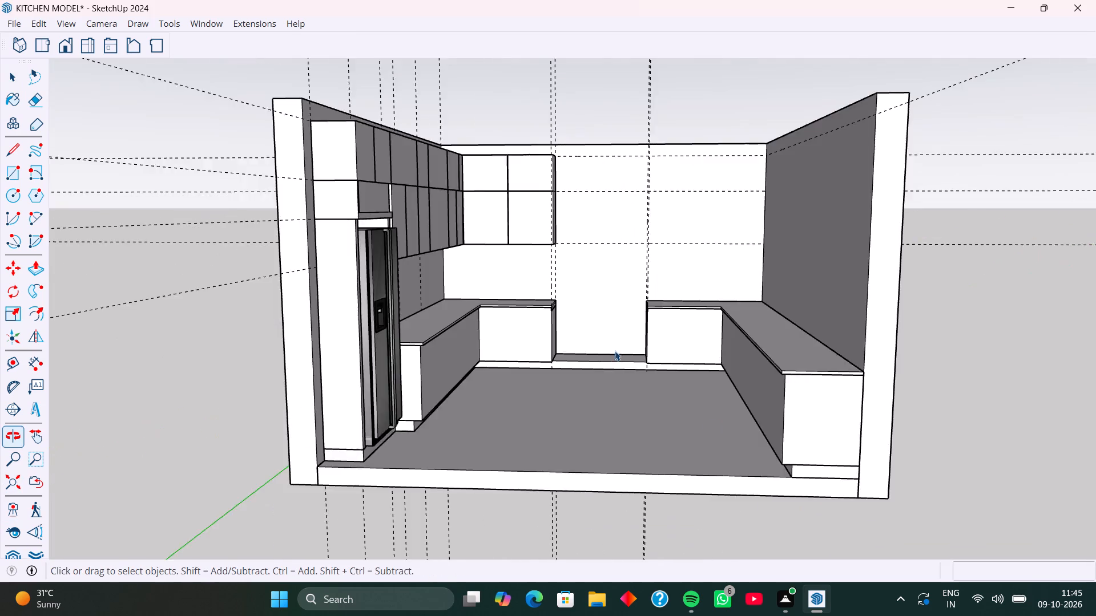
pyautogui.scroll(20, 610, 350)
pyautogui.scroll(1, 610, 350)
pyautogui.moveTo(673, 269); pyautogui.dragTo(681, 283, button='middle')
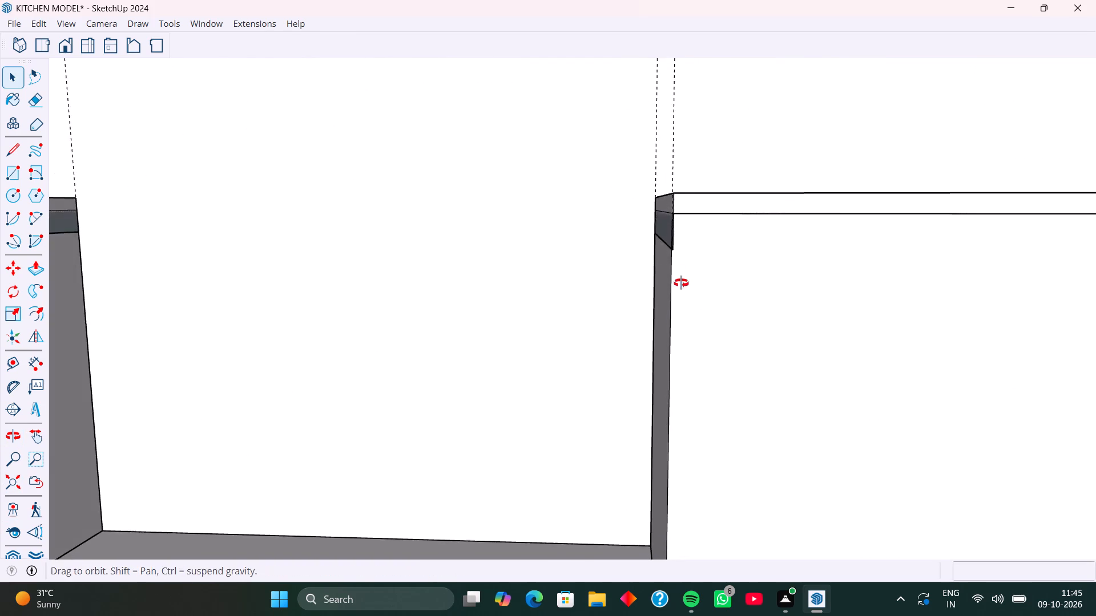
pyautogui.moveTo(681, 283); pyautogui.dragTo(764, 322, button='middle')
pyautogui.moveTo(660, 247); pyautogui.dragTo(732, 252, button='middle')
pyautogui.scroll(5, 638, 209)
pyautogui.click(638, 209)
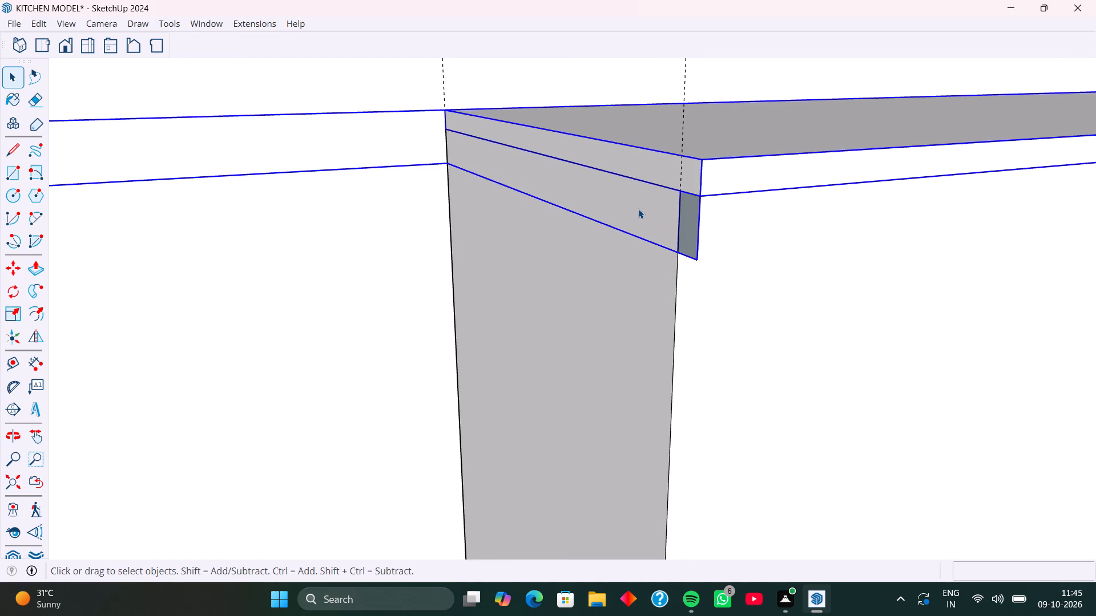
pyautogui.doubleClick(638, 209)
pyautogui.click(631, 209)
pyautogui.click(612, 212)
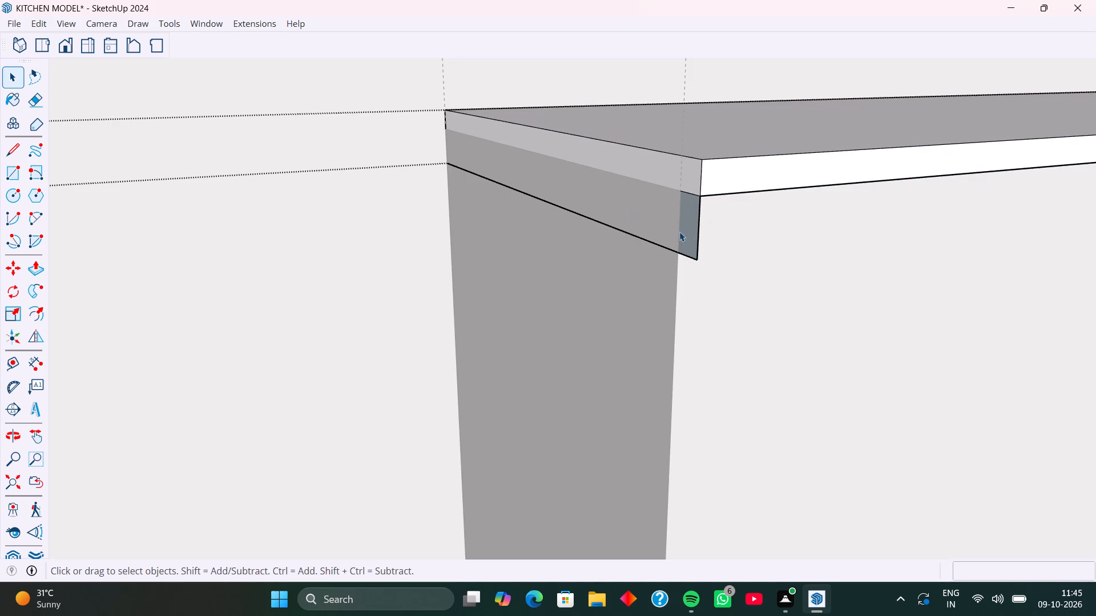
pyautogui.click(688, 232)
pyautogui.press('Delete')
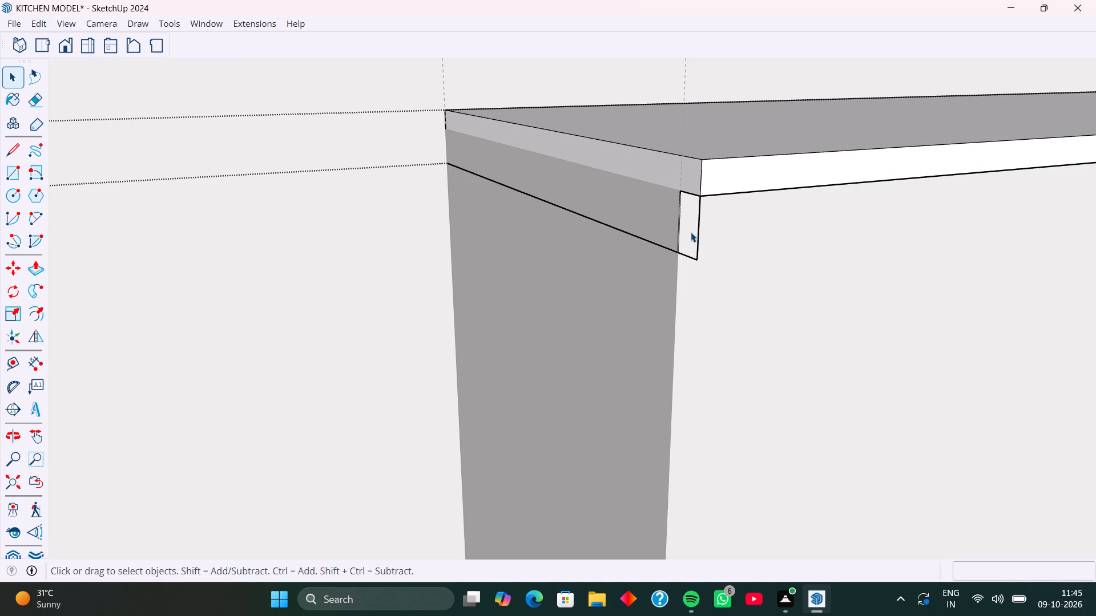
pyautogui.click(699, 234)
pyautogui.press('Delete')
pyautogui.click(694, 260)
pyautogui.press('Delete')
# Delete the rest of the strip below this countertop end, including its long bottom edge and front vertical edge.
pyautogui.click(663, 246)
pyautogui.press('Delete')
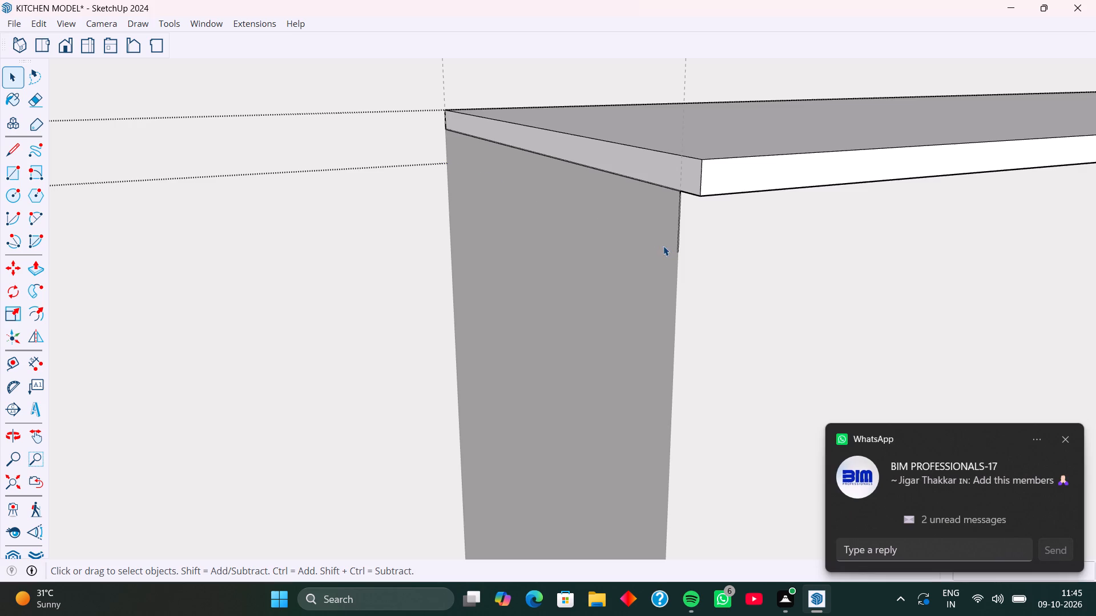
pyautogui.click(678, 237)
pyautogui.press('Delete')
# Delete the short leftover vertical edge at the back wall below the same countertop end.
pyautogui.scroll(-15, 694, 256)
pyautogui.scroll(11, 620, 219)
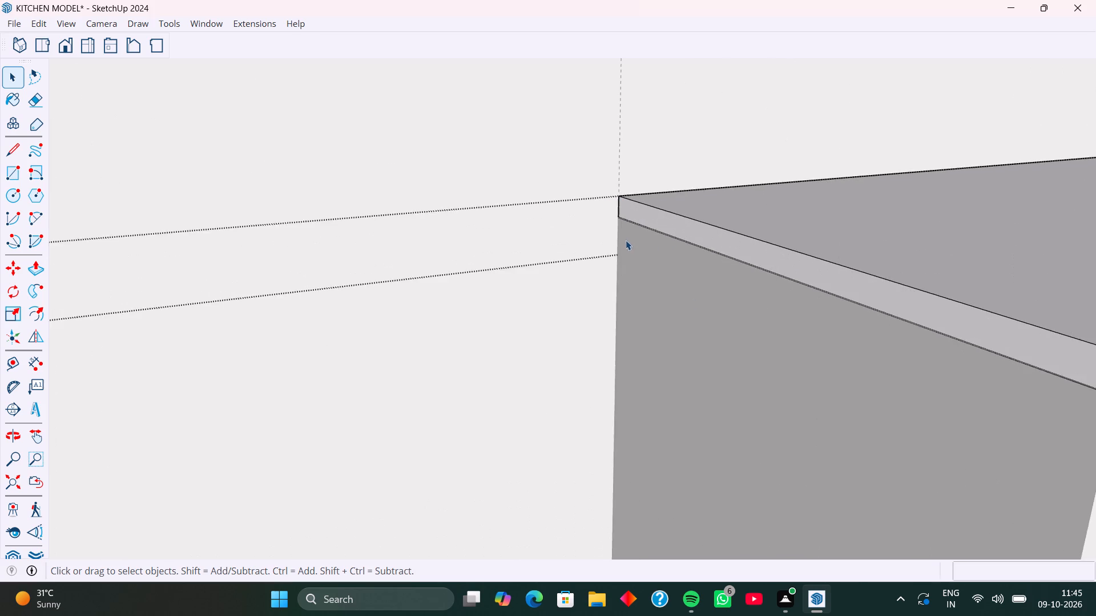
pyautogui.scroll(20, 626, 240)
pyautogui.scroll(-6, 626, 231)
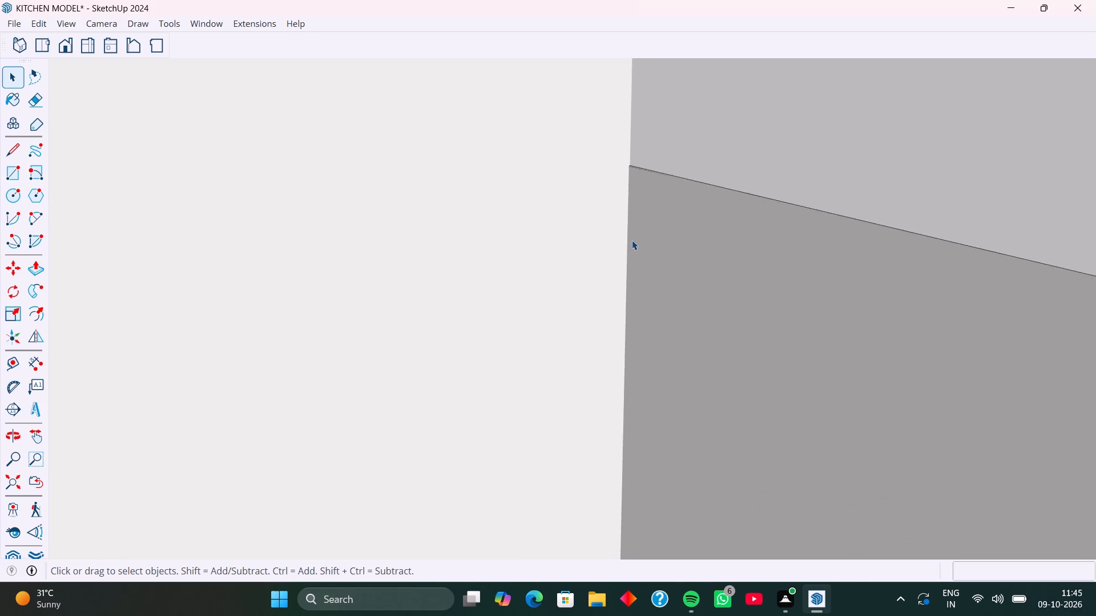
pyautogui.scroll(-14, 632, 240)
pyautogui.click(632, 240)
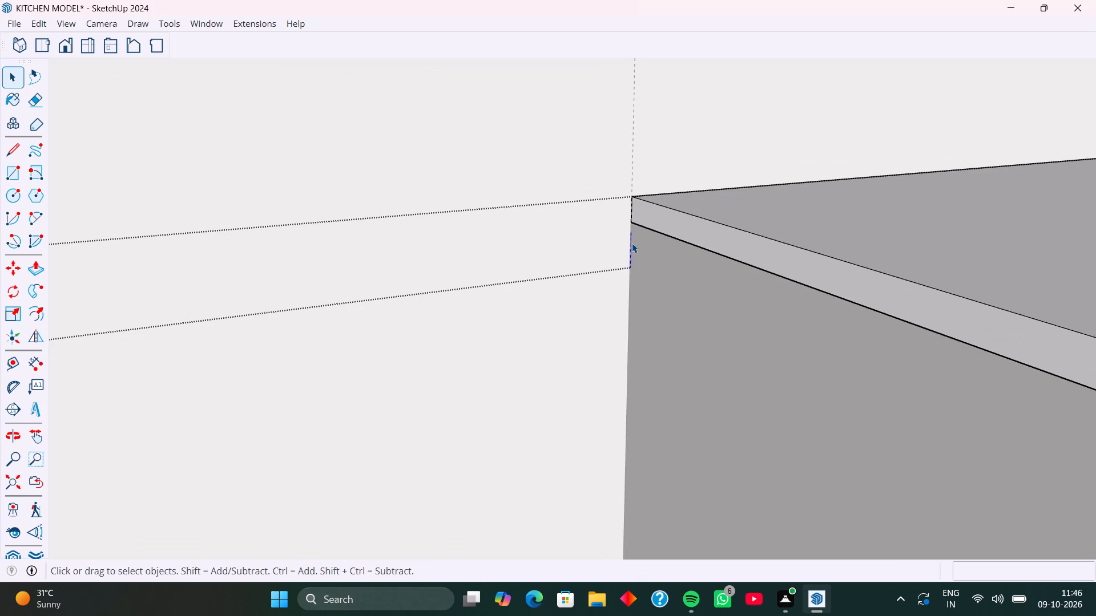
pyautogui.scroll(-18, 671, 371)
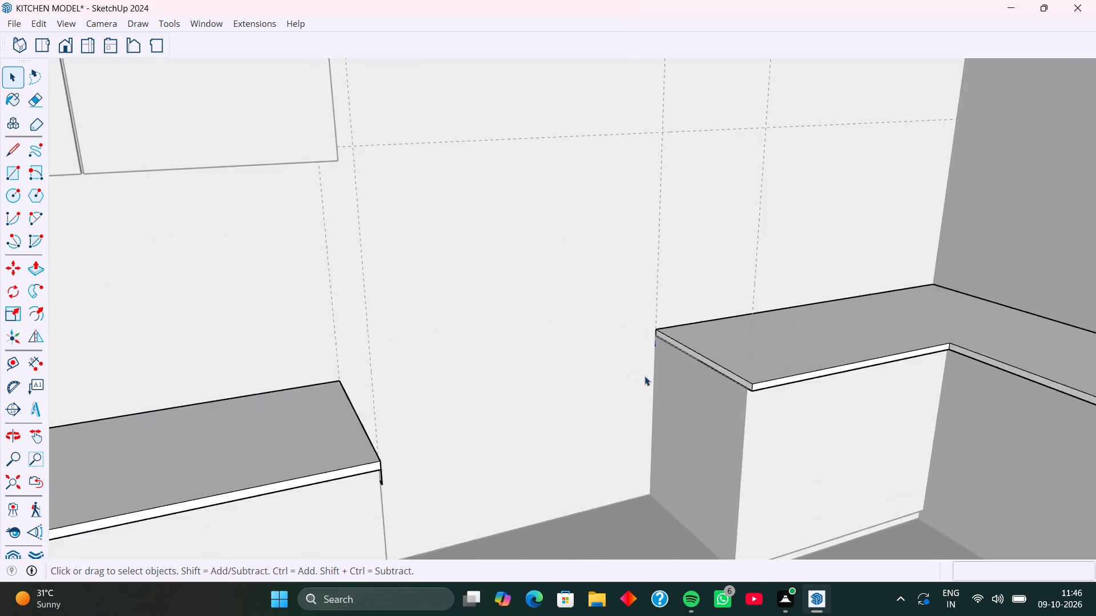
pyautogui.moveTo(614, 412); pyautogui.dragTo(497, 431, button='middle')
pyautogui.press('Delete')
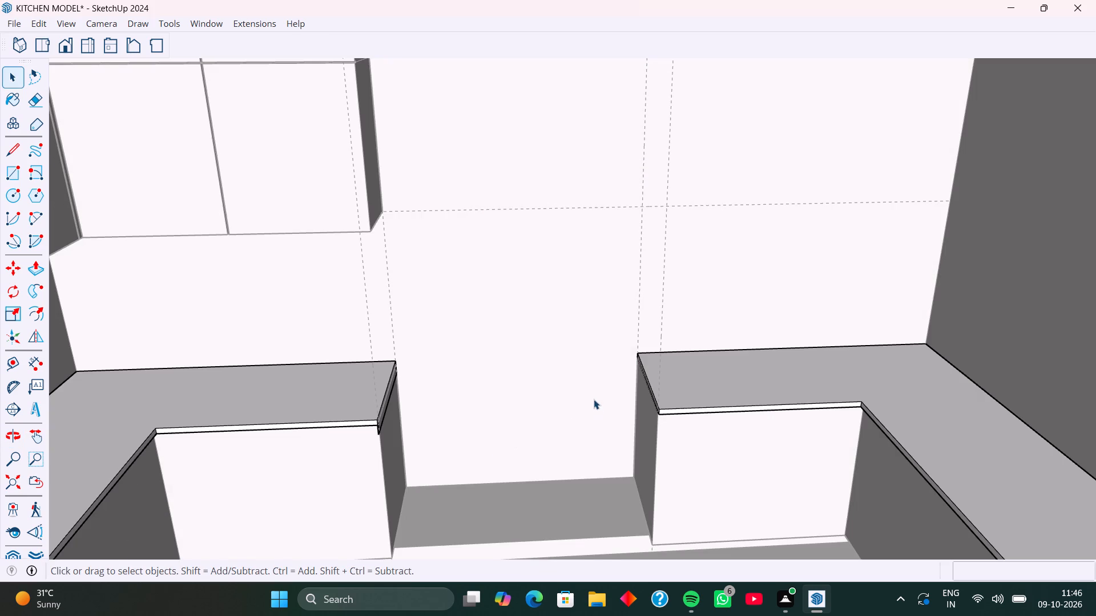
# At the countertop end on the wall cabinet side, delete the hanging strip's small projecting face with its outer vertical and bottom edges.
pyautogui.moveTo(642, 373); pyautogui.dragTo(513, 394, button='middle')
pyautogui.moveTo(418, 436); pyautogui.dragTo(356, 425, button='middle')
pyautogui.scroll(4, 372, 348)
pyautogui.scroll(-20, 545, 379)
pyautogui.scroll(-3, 545, 379)
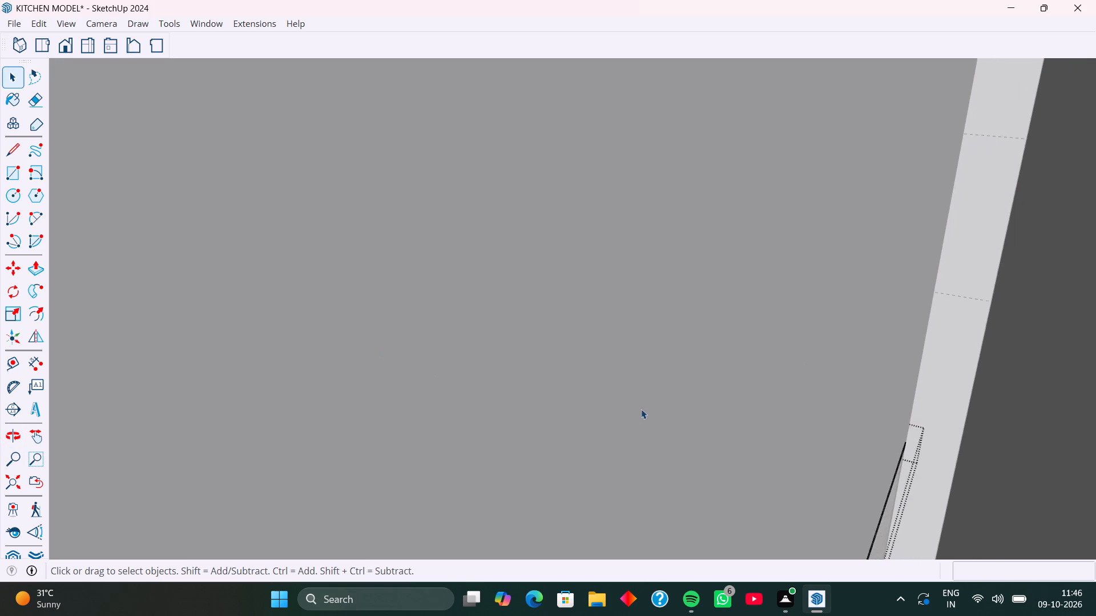
pyautogui.scroll(-5, 641, 409)
pyautogui.click(15, 488)
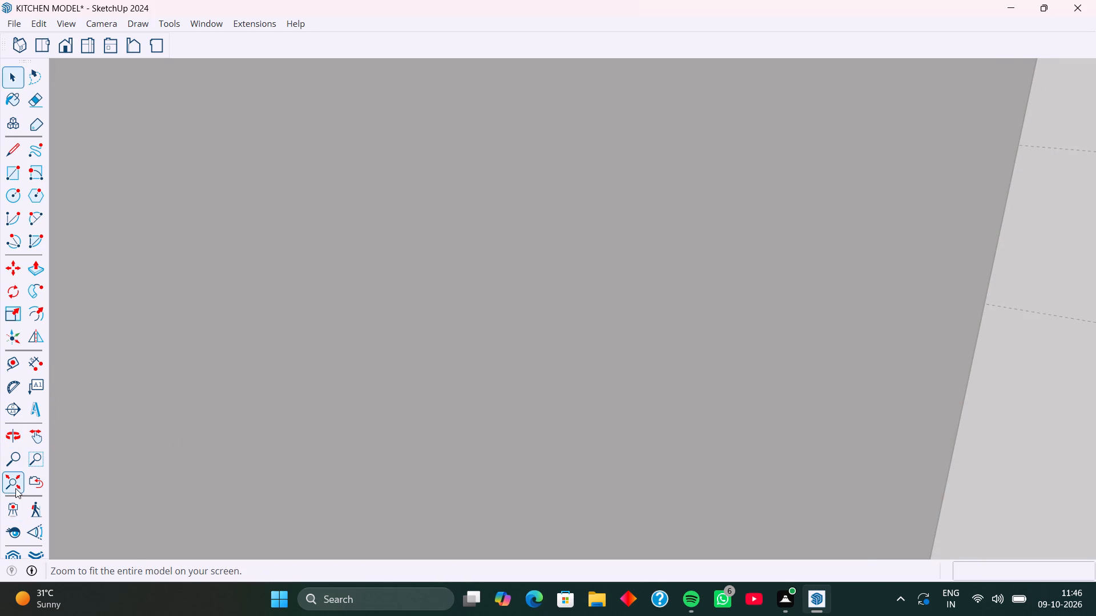
pyautogui.scroll(2, 507, 297)
pyautogui.scroll(12, 640, 258)
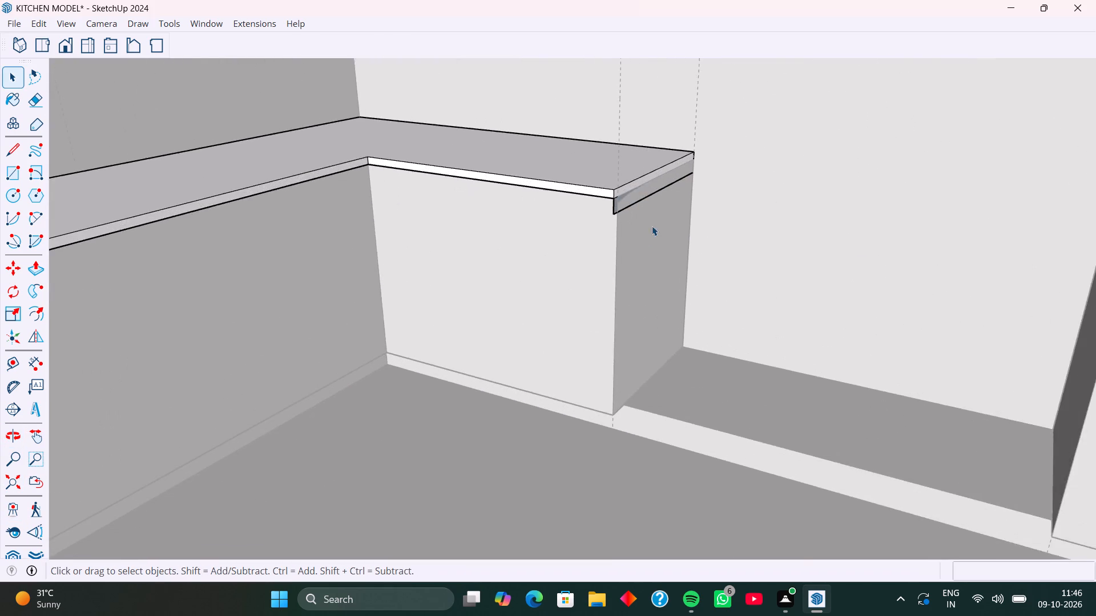
pyautogui.scroll(7, 652, 226)
pyautogui.moveTo(644, 223); pyautogui.dragTo(548, 230, button='middle')
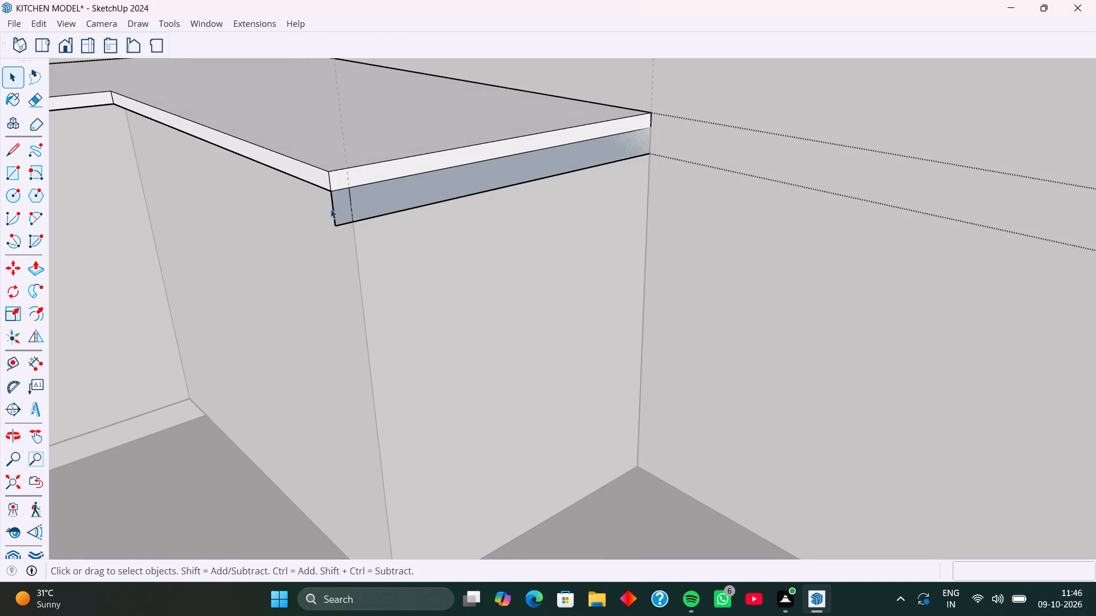
pyautogui.click(338, 209)
pyautogui.press('Delete')
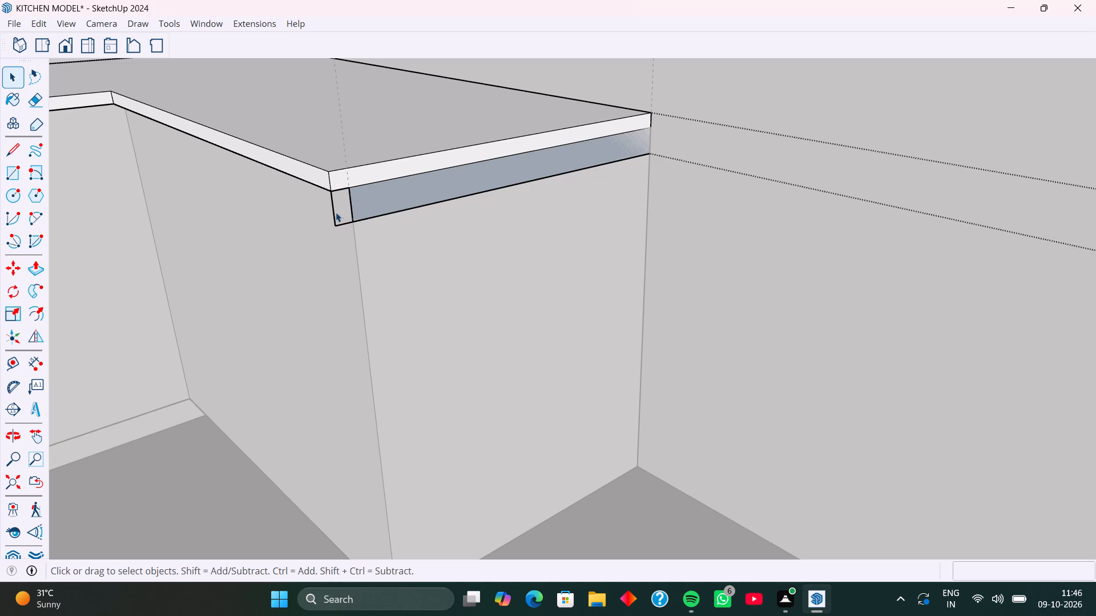
pyautogui.click(333, 212)
pyautogui.press('Delete')
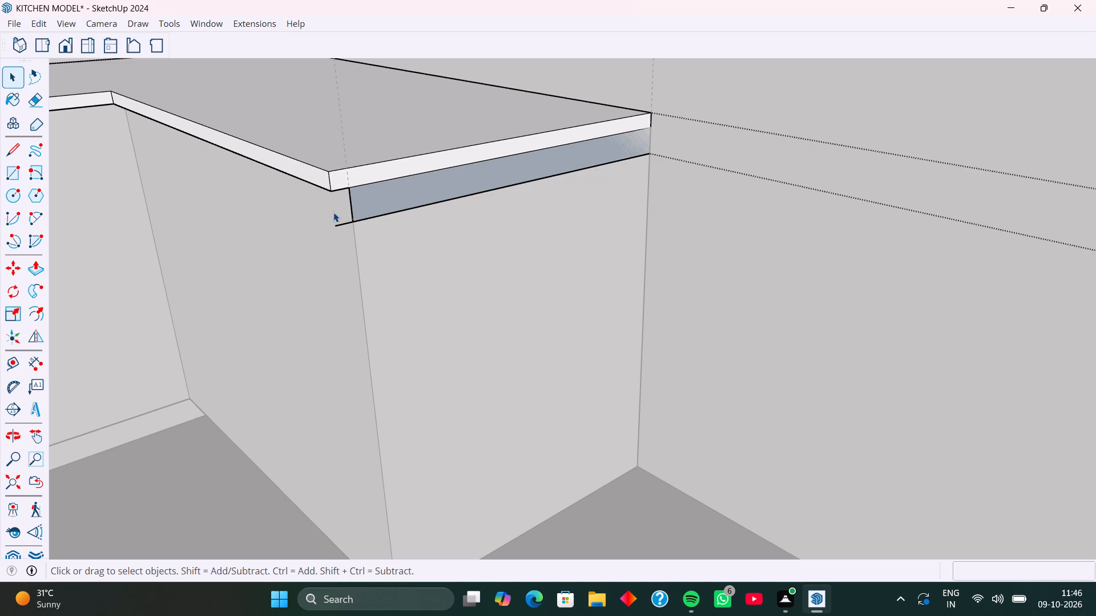
pyautogui.click(340, 221)
pyautogui.click(342, 224)
pyautogui.press('Delete')
# Delete the remaining long strip face below this countertop end, along with its bottom edge and front vertical edge.
pyautogui.click(356, 216)
pyautogui.press('Delete')
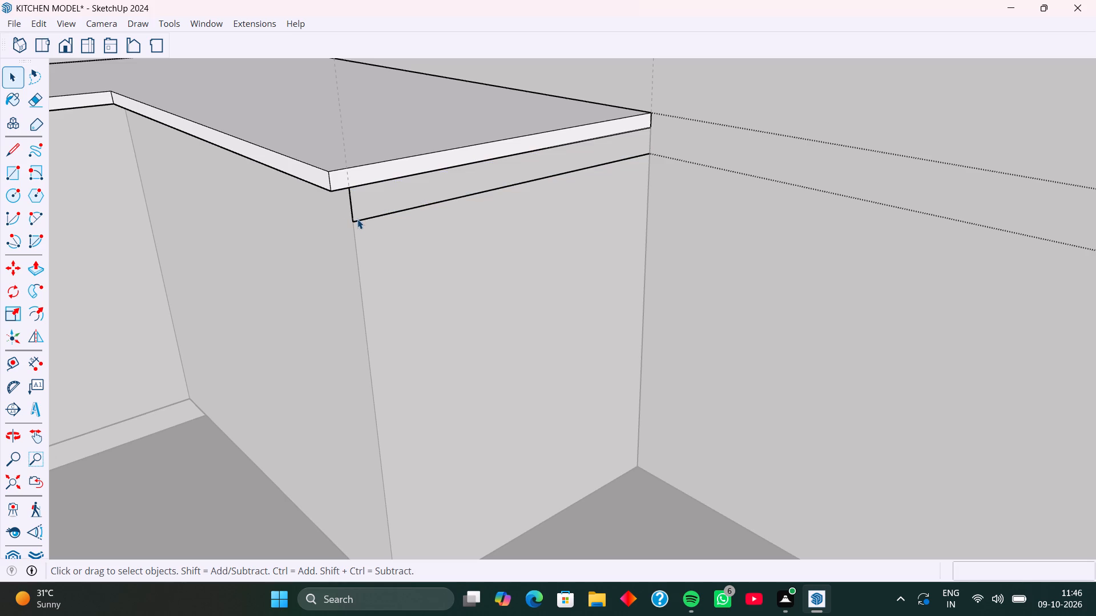
pyautogui.click(357, 219)
pyautogui.press('Delete')
pyautogui.click(353, 211)
pyautogui.press('Delete')
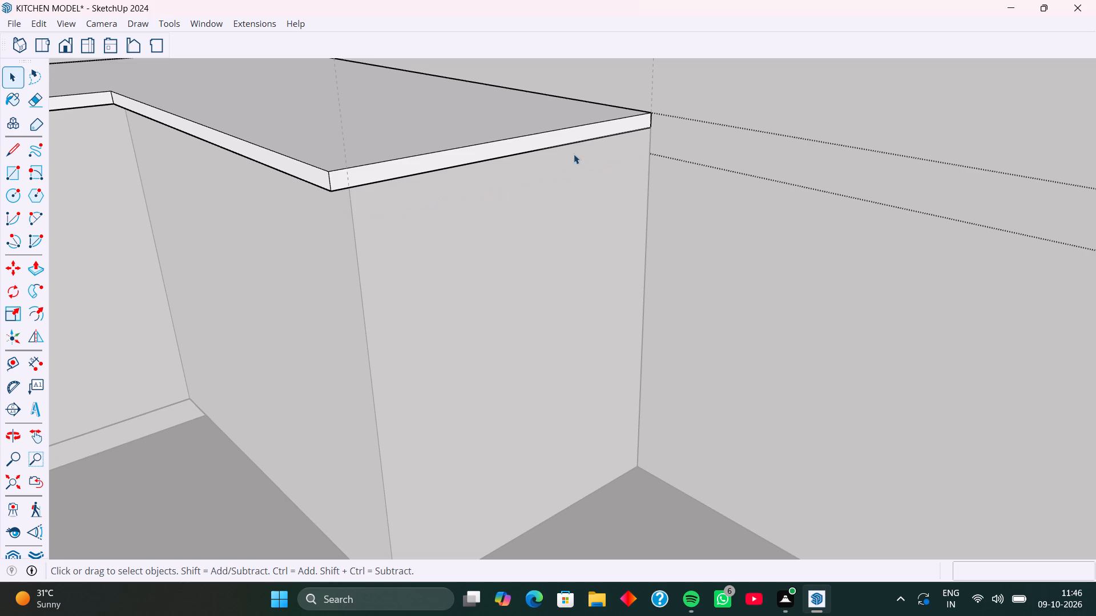
# Delete the short leftover vertical edge at the back wall just below the countertop end.
pyautogui.click(651, 137)
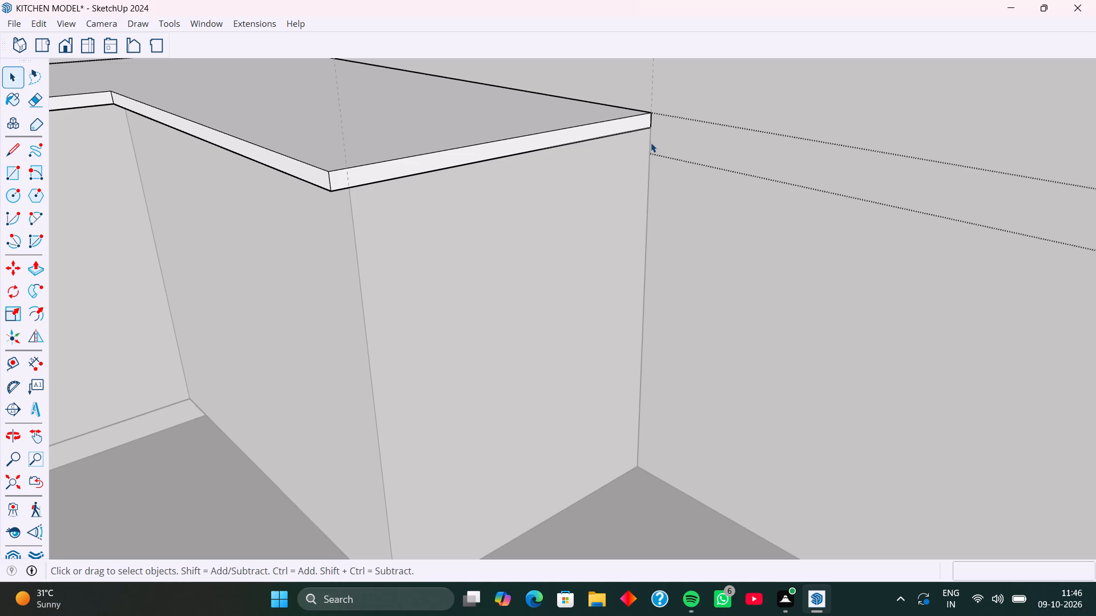
pyautogui.click(651, 143)
pyautogui.click(648, 148)
pyautogui.click(652, 145)
pyautogui.scroll(-4, 491, 345)
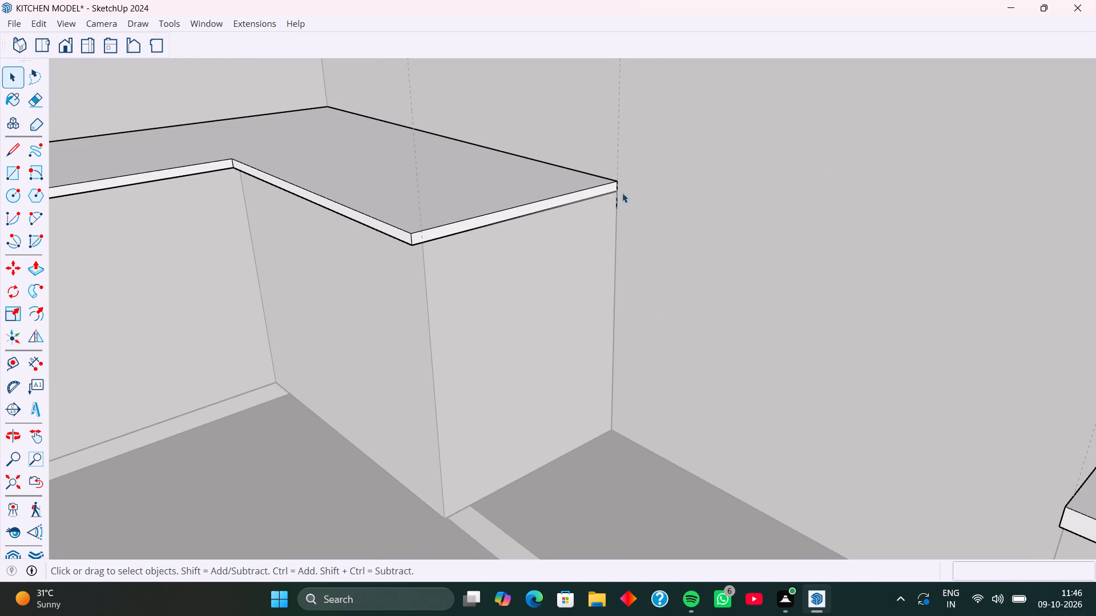
pyautogui.click(616, 198)
pyautogui.press('Delete')
# Draw a 4' by 8' 8" rectangle on the back wall, from the wall cabinet's top corner to the opposite bottom corner of the countertop opening.
pyautogui.scroll(-2, 517, 361)
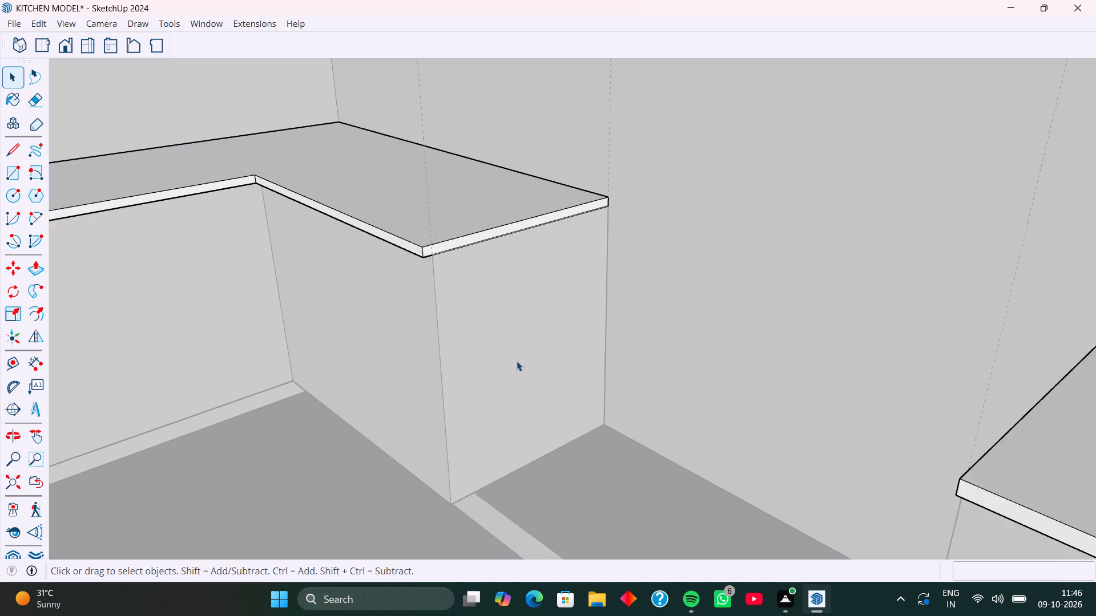
pyautogui.scroll(-7, 517, 361)
pyautogui.scroll(-9, 707, 307)
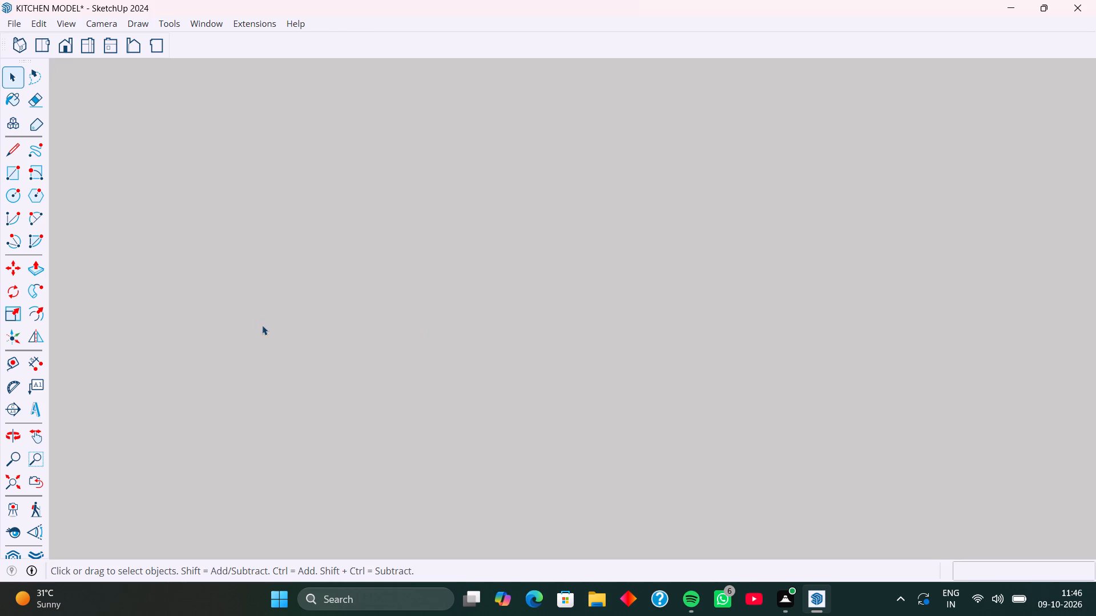
pyautogui.click(8, 477)
pyautogui.moveTo(382, 397); pyautogui.dragTo(507, 379, button='middle')
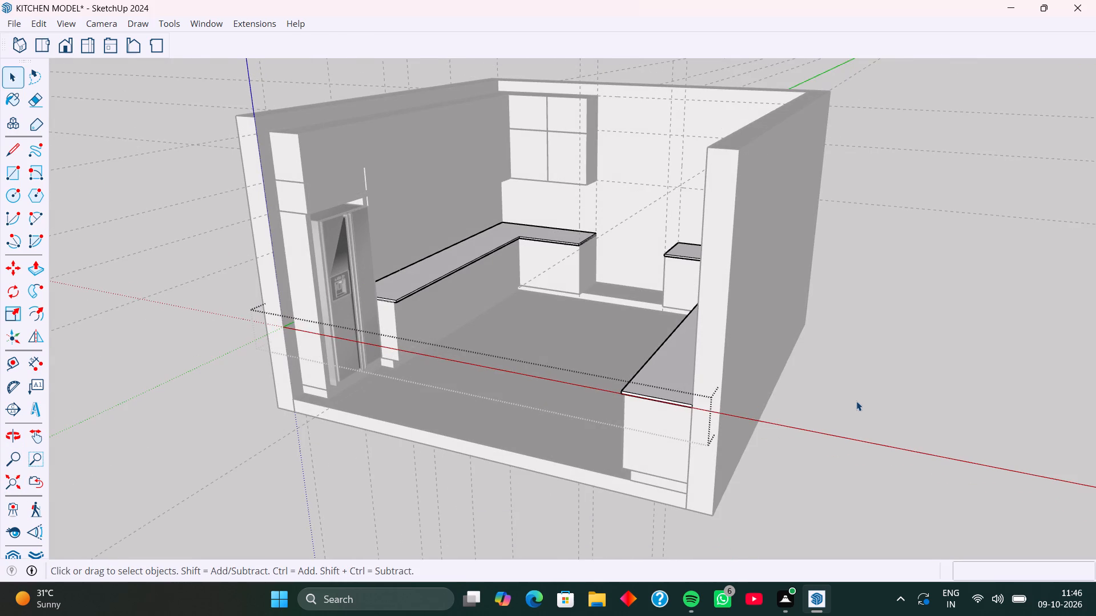
pyautogui.click(858, 400)
pyautogui.moveTo(662, 348); pyautogui.dragTo(781, 348, button='middle')
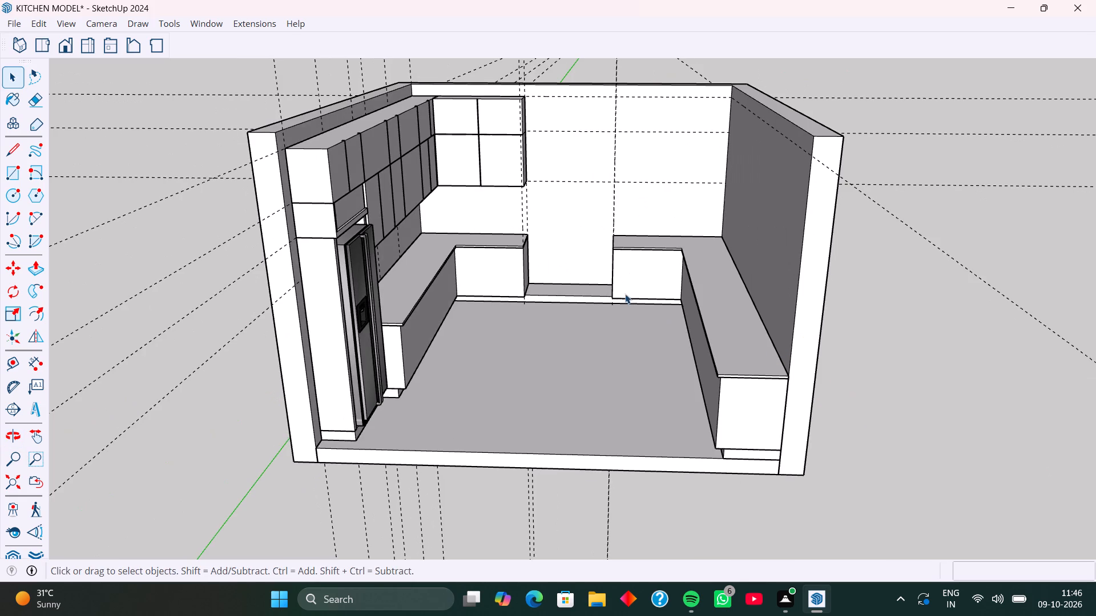
pyautogui.moveTo(625, 294); pyautogui.dragTo(653, 305, button='middle')
pyautogui.scroll(4, 597, 224)
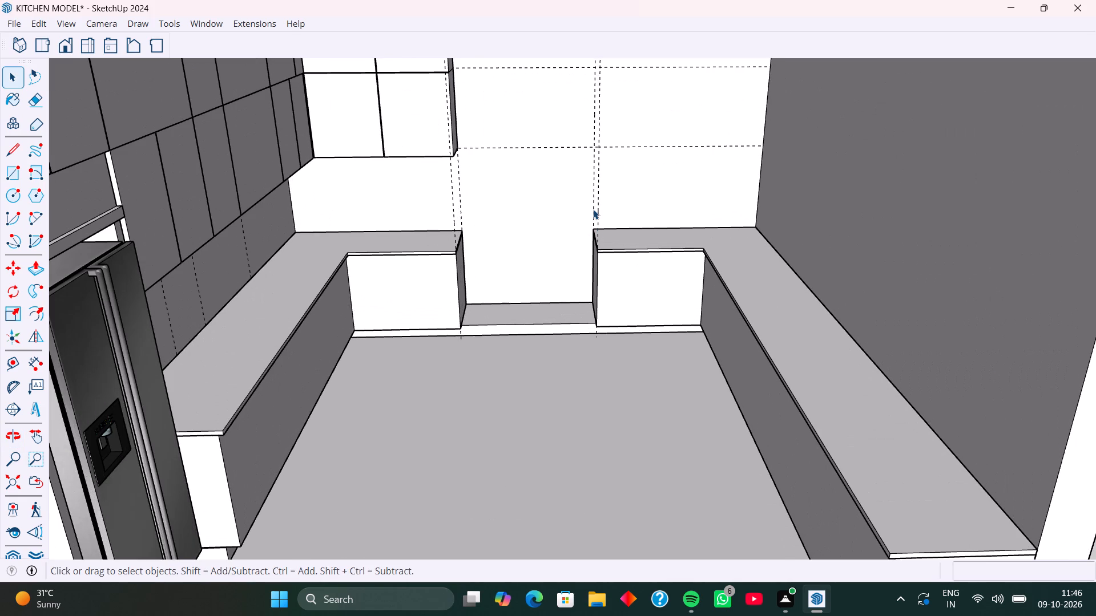
pyautogui.keyDown('shift'); pyautogui.moveTo(602, 154); pyautogui.dragTo(606, 326, button='middle'); pyautogui.keyUp('shift')
pyautogui.moveTo(563, 283); pyautogui.dragTo(570, 250, button='middle')
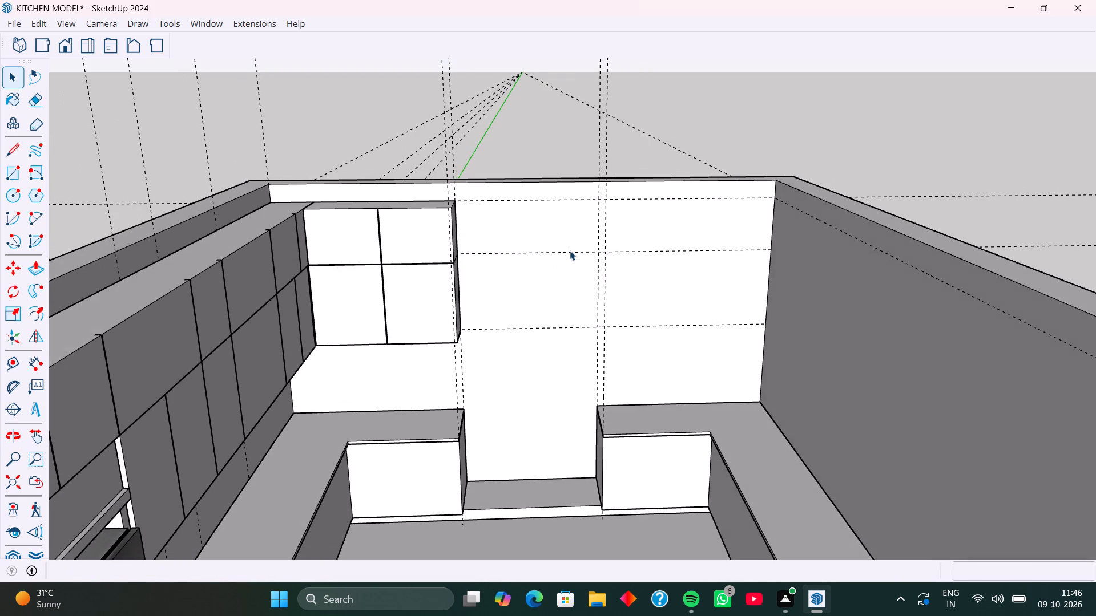
pyautogui.moveTo(541, 251); pyautogui.dragTo(557, 248, button='middle')
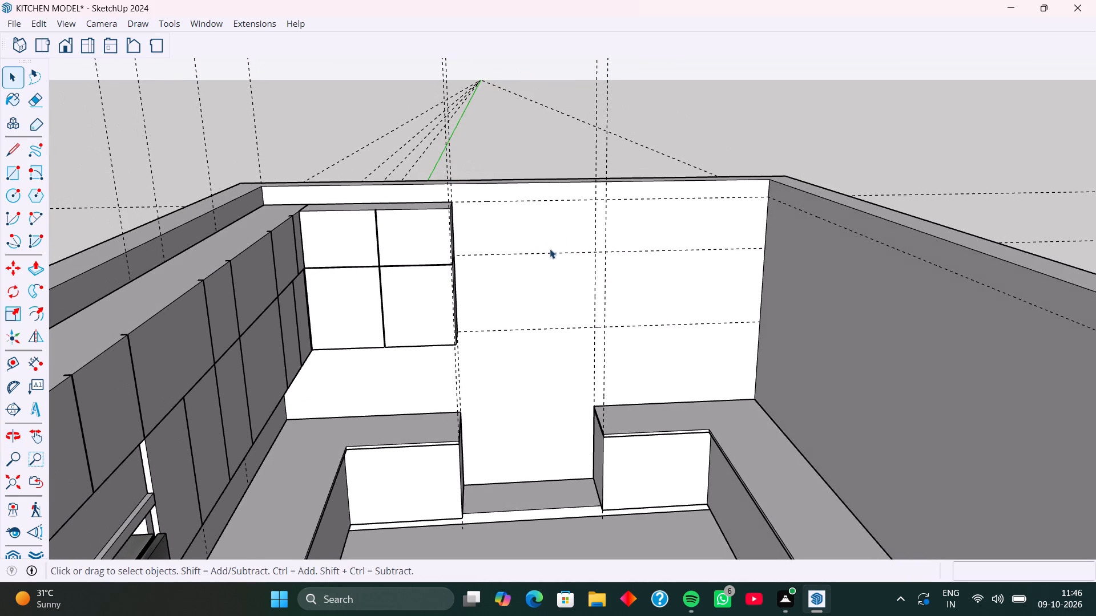
pyautogui.moveTo(522, 242); pyautogui.dragTo(484, 236, button='middle')
pyautogui.press('r')
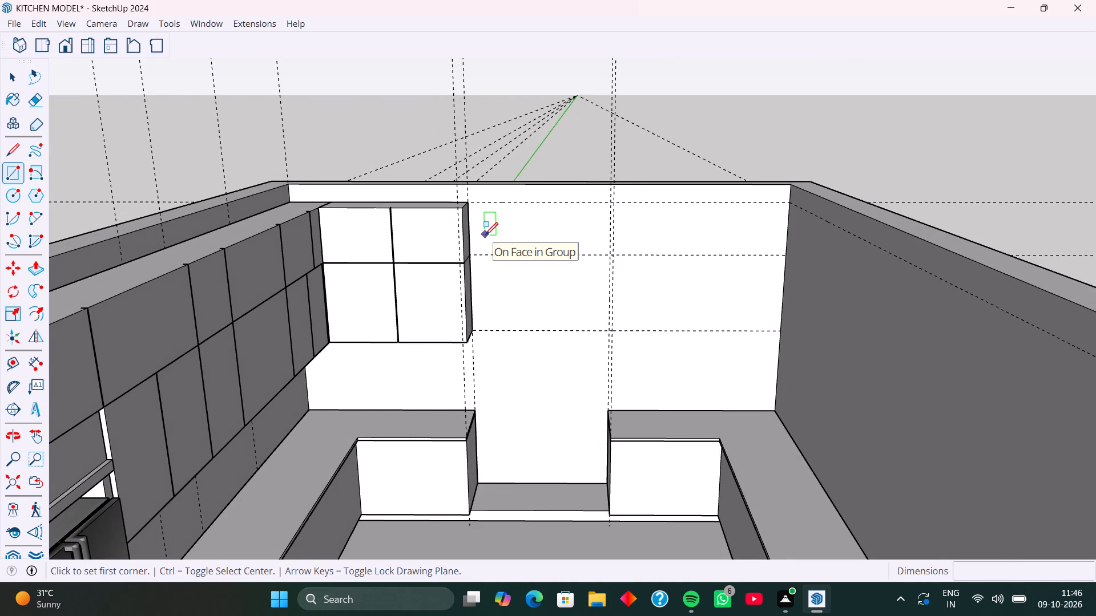
pyautogui.click(470, 204)
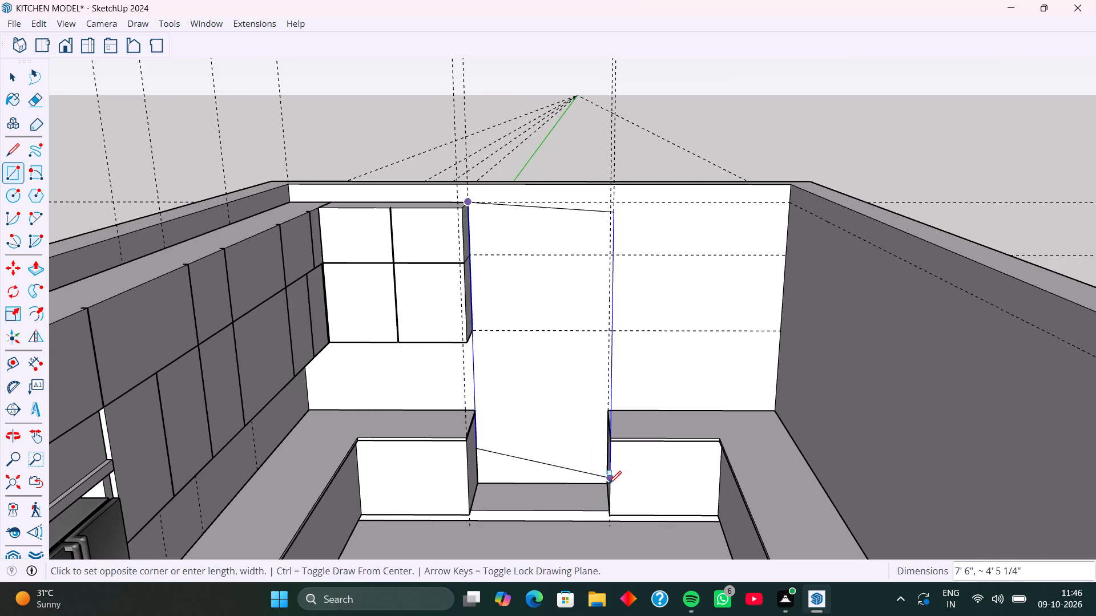
pyautogui.moveTo(595, 495); pyautogui.dragTo(644, 485, button='middle')
pyautogui.scroll(8, 600, 492)
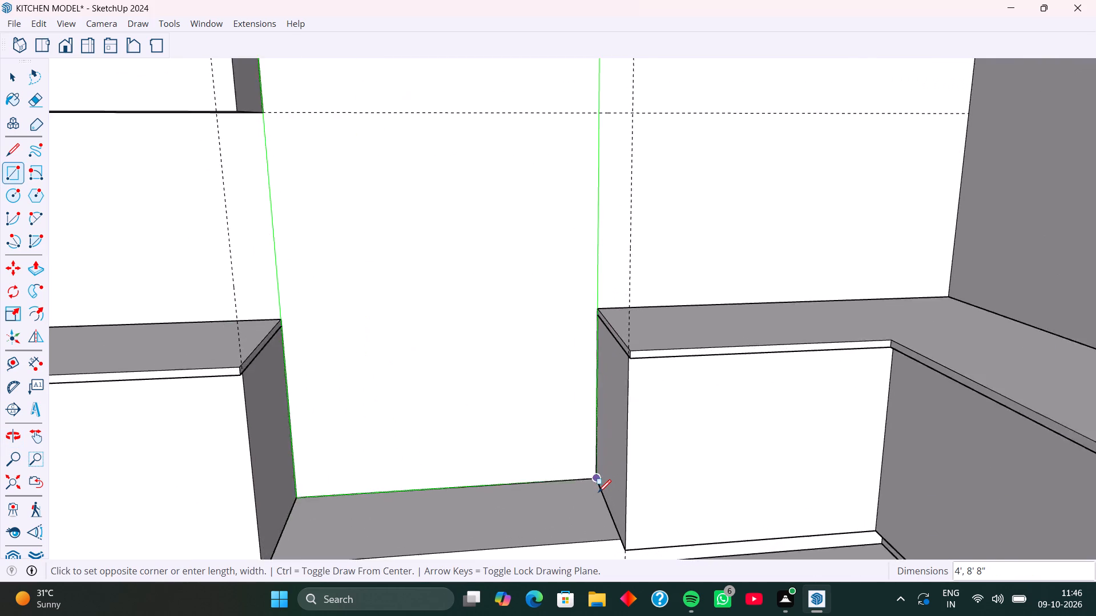
pyautogui.scroll(3, 598, 492)
pyautogui.click(595, 473)
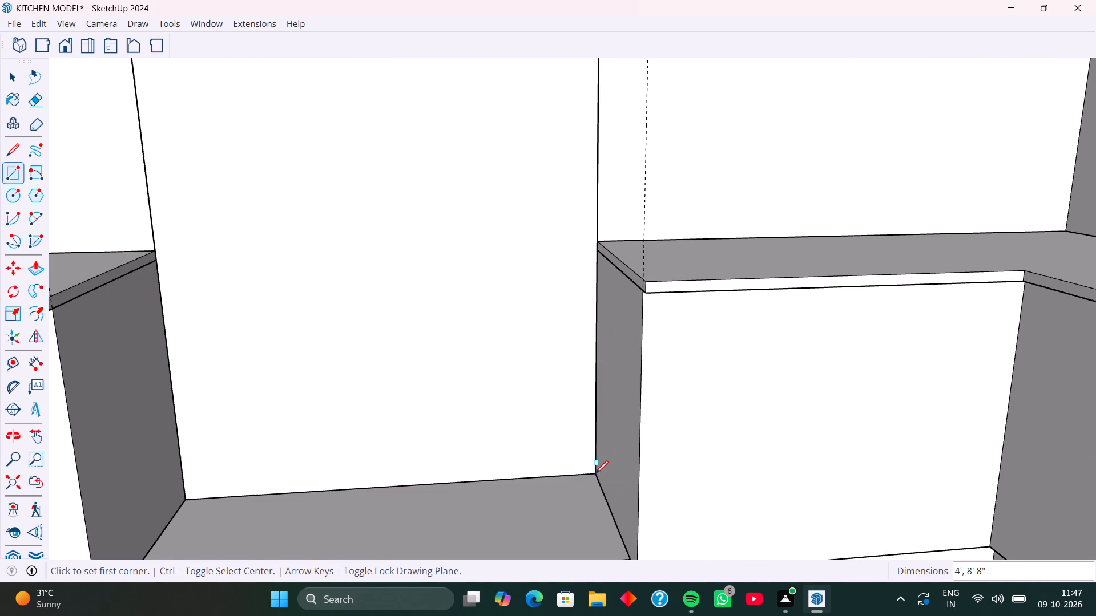
# Place a horizontal guide on the back wall 1' above the guide level with the wall cabinets' underside.
pyautogui.scroll(-11, 491, 455)
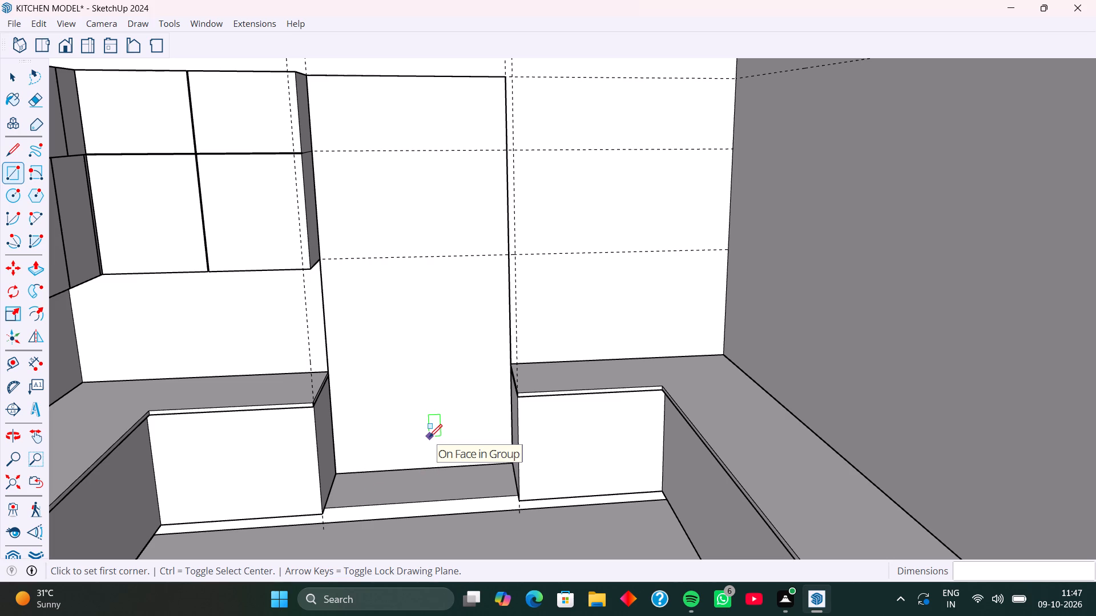
pyautogui.press('space')
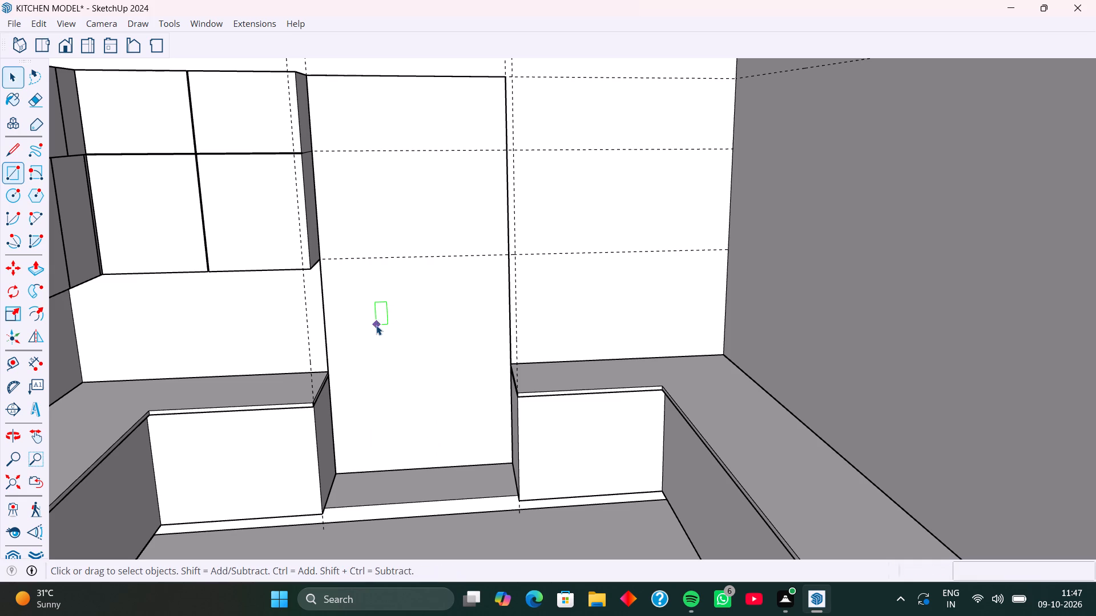
pyautogui.press('t')
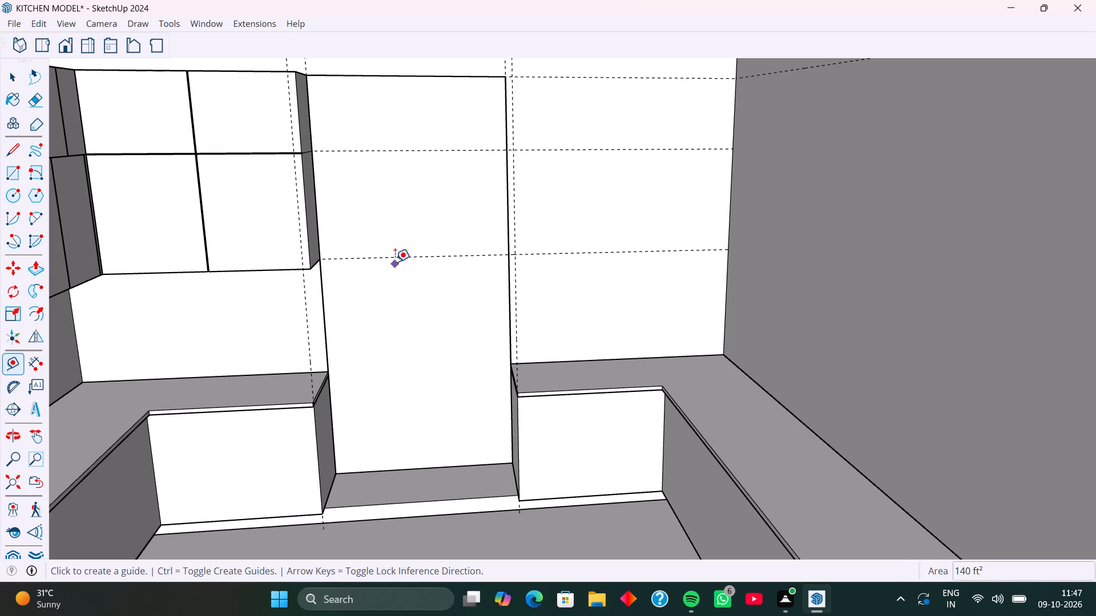
pyautogui.click(395, 258)
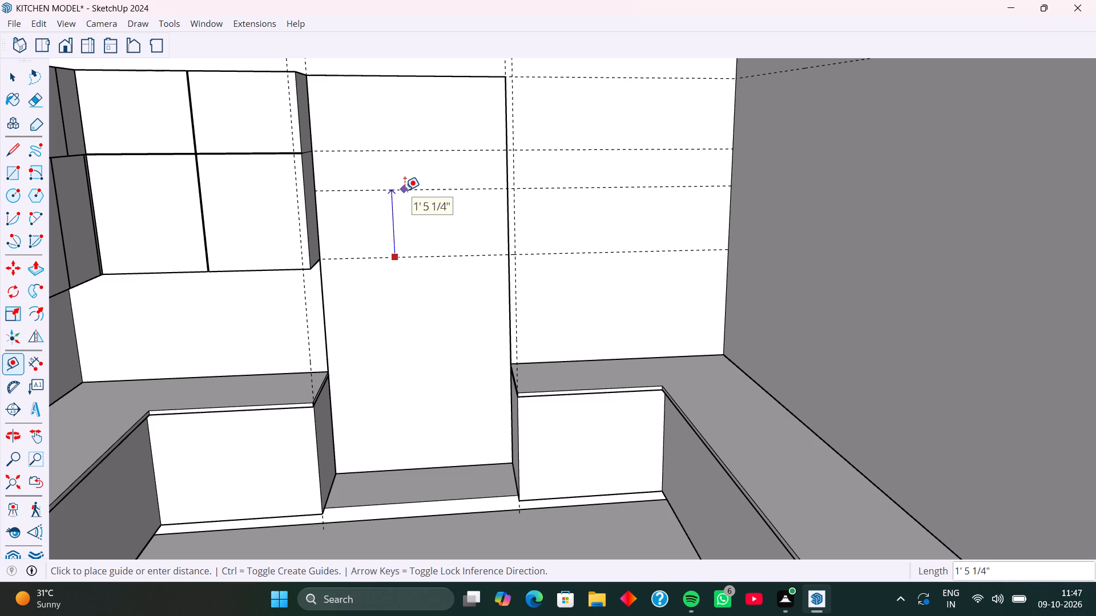
pyautogui.write("1'1.5")
pyautogui.press('Return')
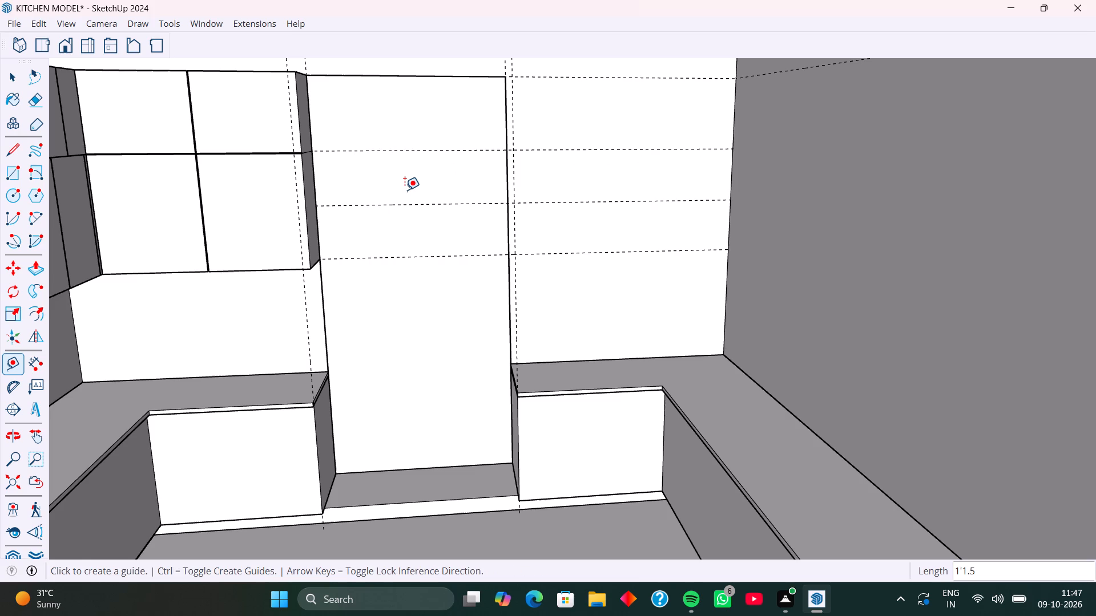
pyautogui.write("1'")
pyautogui.press('Return')
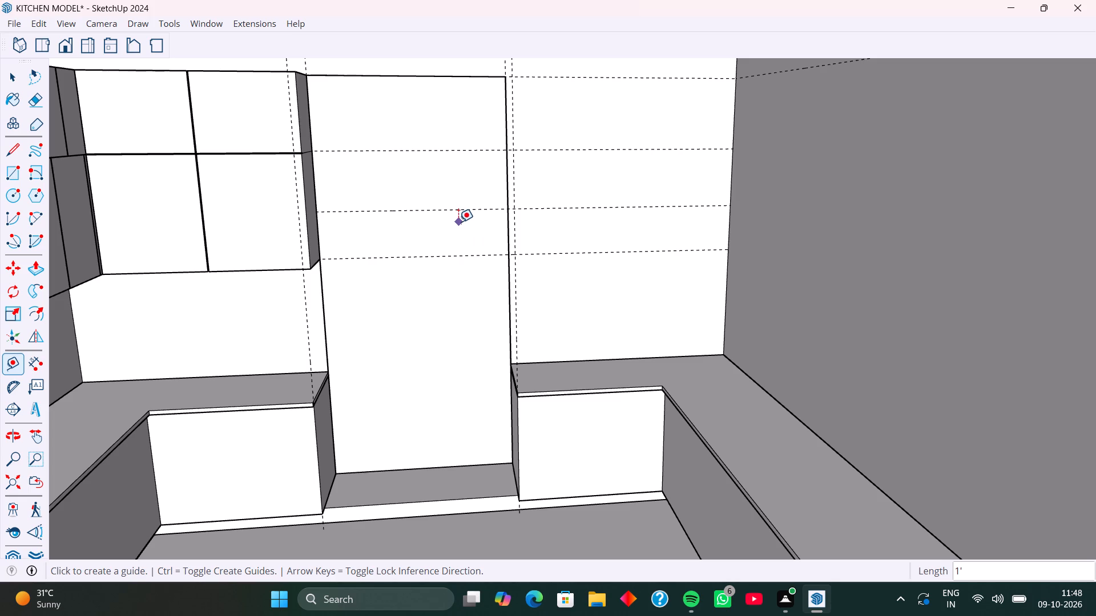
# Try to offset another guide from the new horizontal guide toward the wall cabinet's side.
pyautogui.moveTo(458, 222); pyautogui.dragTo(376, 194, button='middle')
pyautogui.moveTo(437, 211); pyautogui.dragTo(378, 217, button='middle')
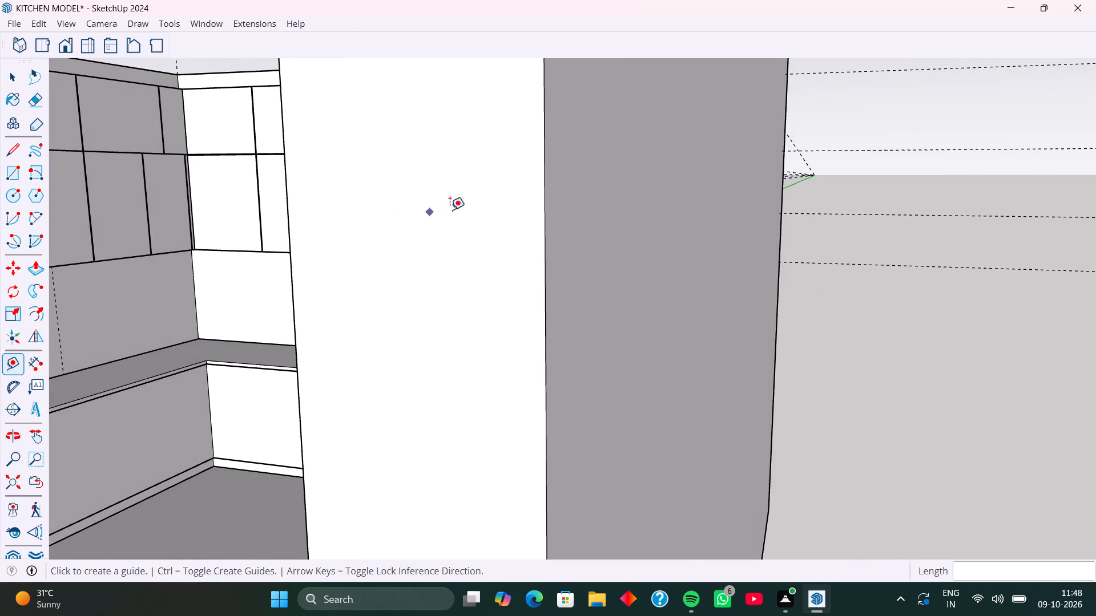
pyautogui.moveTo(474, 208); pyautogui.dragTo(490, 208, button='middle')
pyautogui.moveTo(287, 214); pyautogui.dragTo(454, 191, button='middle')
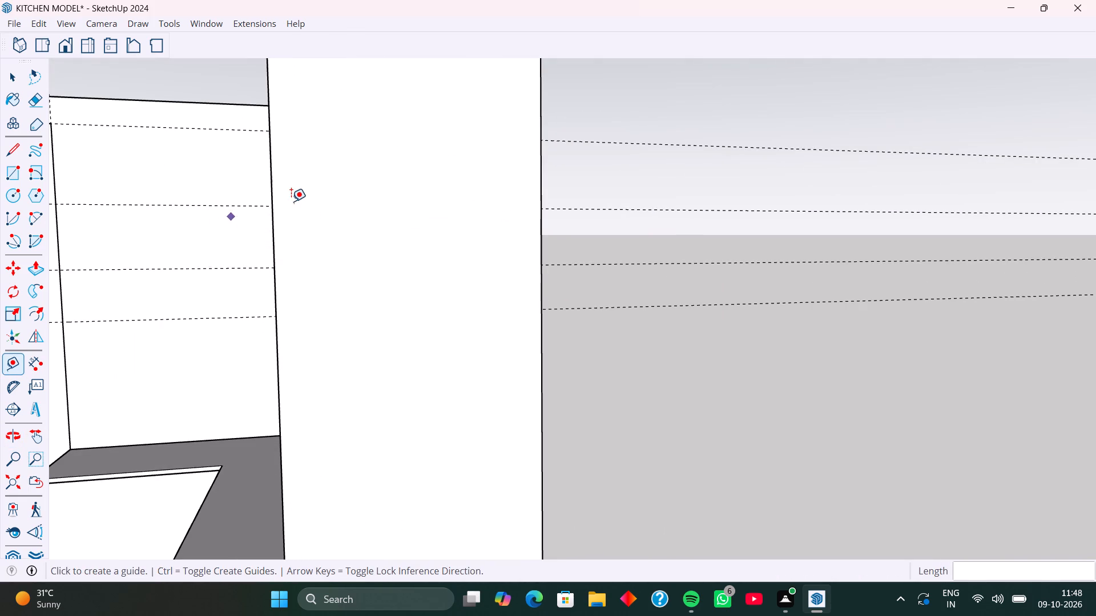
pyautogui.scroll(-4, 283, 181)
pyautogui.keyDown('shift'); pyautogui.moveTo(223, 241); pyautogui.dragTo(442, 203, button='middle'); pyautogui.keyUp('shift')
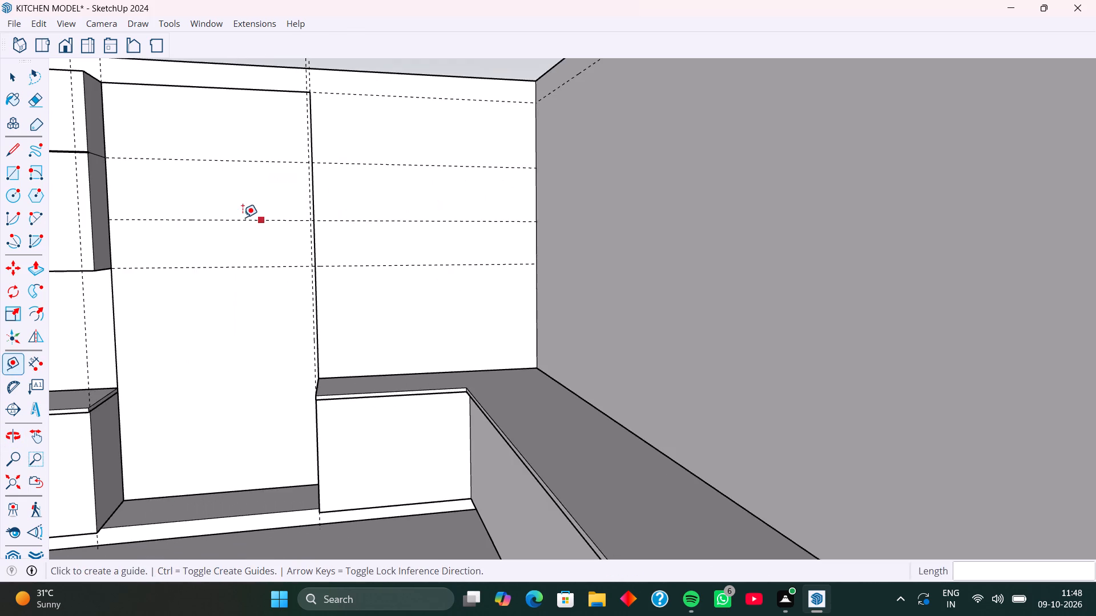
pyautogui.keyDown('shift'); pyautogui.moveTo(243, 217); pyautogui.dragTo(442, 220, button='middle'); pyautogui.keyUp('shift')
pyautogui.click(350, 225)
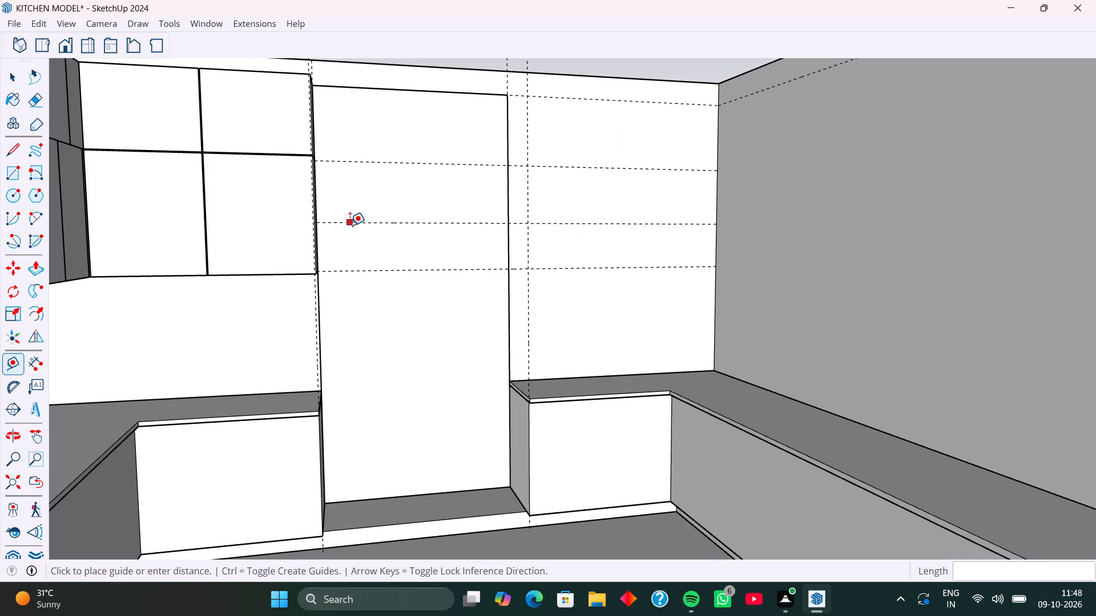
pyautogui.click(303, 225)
# Place a guide parallel to the new horizontal guide, offset out from the back wall along the green axis toward the wall cabinet's front.
pyautogui.moveTo(325, 236); pyautogui.dragTo(355, 347, button='middle')
pyautogui.moveTo(323, 211); pyautogui.dragTo(308, 279, button='middle')
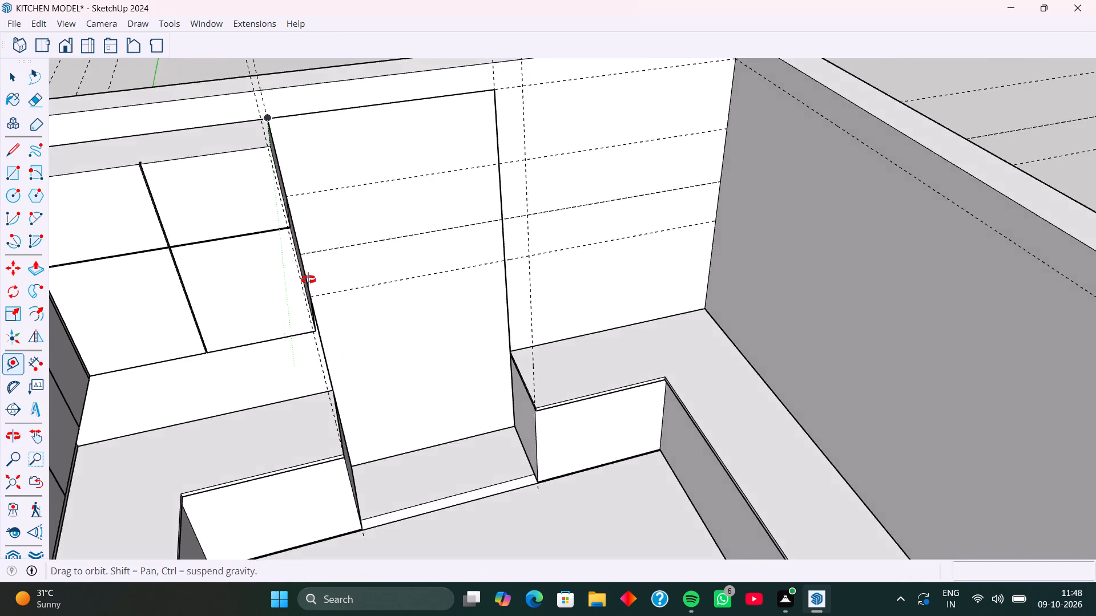
pyautogui.moveTo(308, 279); pyautogui.dragTo(307, 281, button='middle')
pyautogui.moveTo(349, 272); pyautogui.dragTo(236, 300, button='middle')
pyautogui.scroll(6, 360, 213)
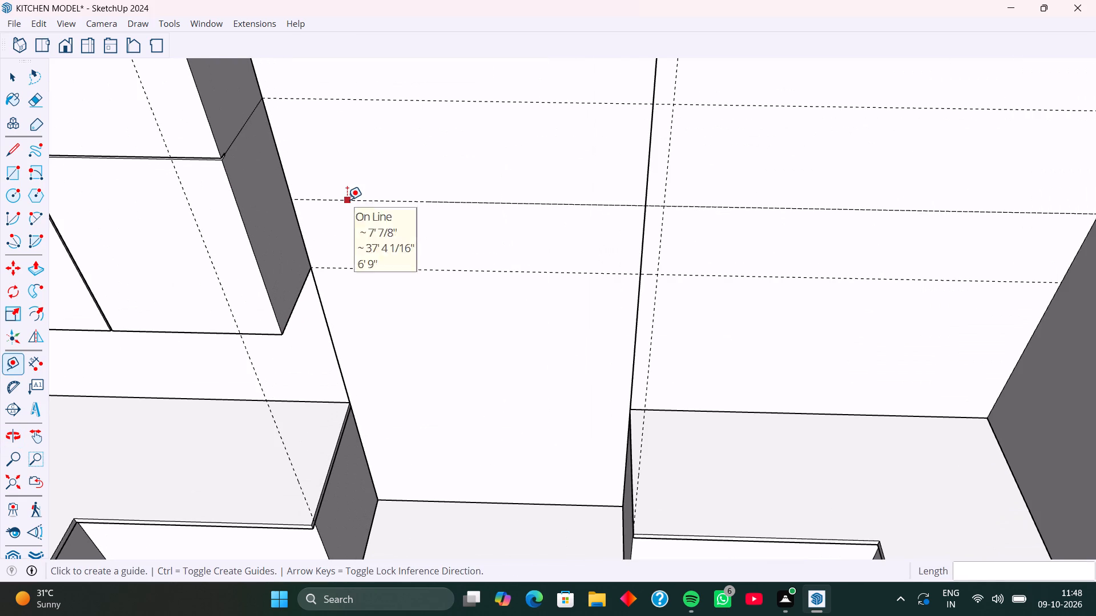
pyautogui.click(347, 200)
pyautogui.press('Left')
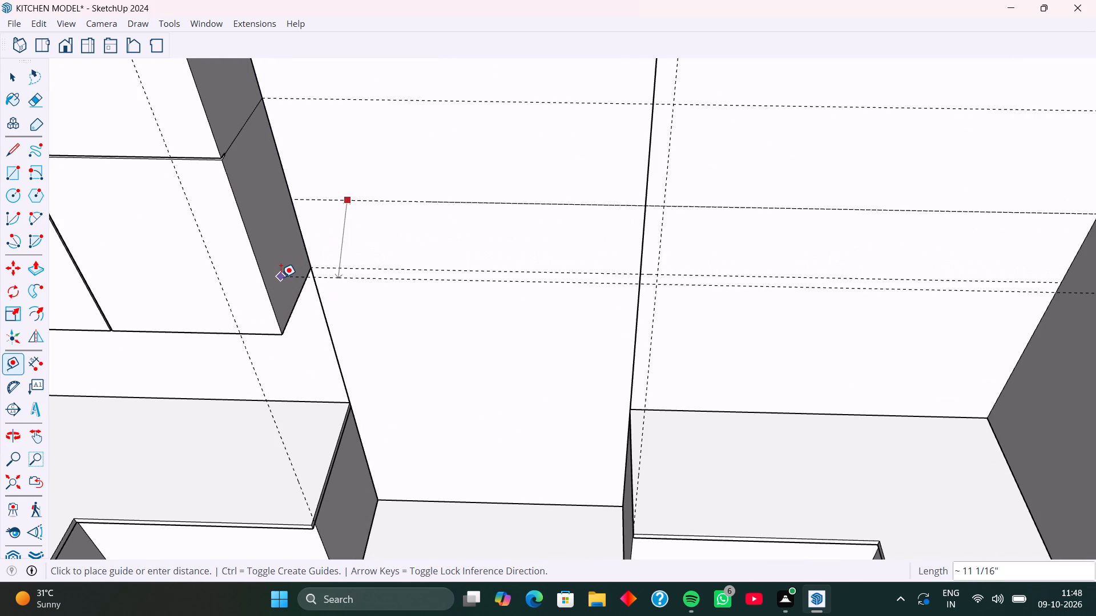
pyautogui.click(247, 287)
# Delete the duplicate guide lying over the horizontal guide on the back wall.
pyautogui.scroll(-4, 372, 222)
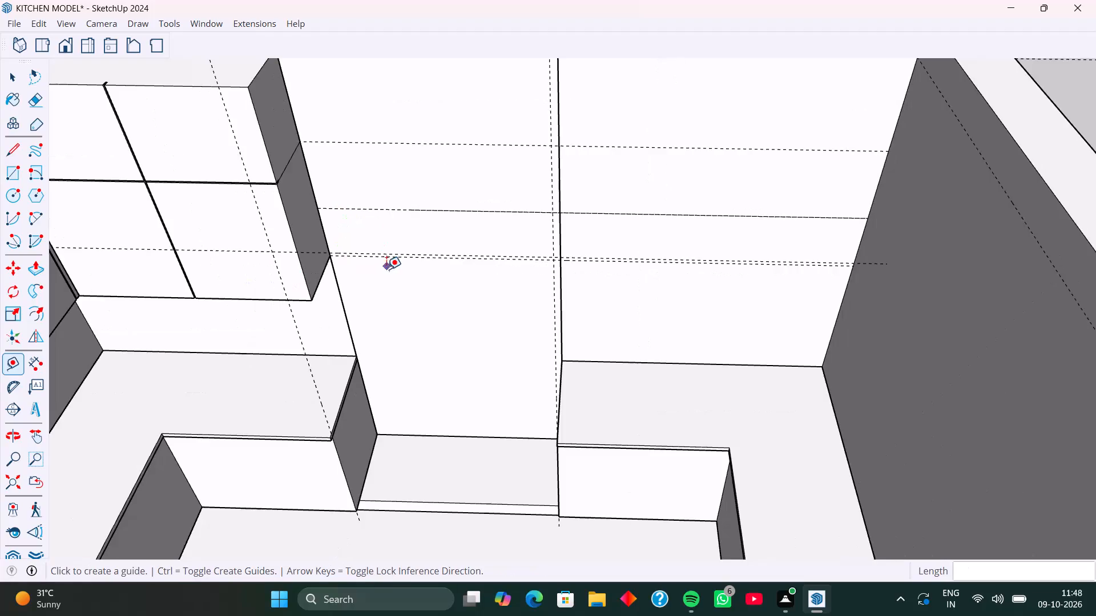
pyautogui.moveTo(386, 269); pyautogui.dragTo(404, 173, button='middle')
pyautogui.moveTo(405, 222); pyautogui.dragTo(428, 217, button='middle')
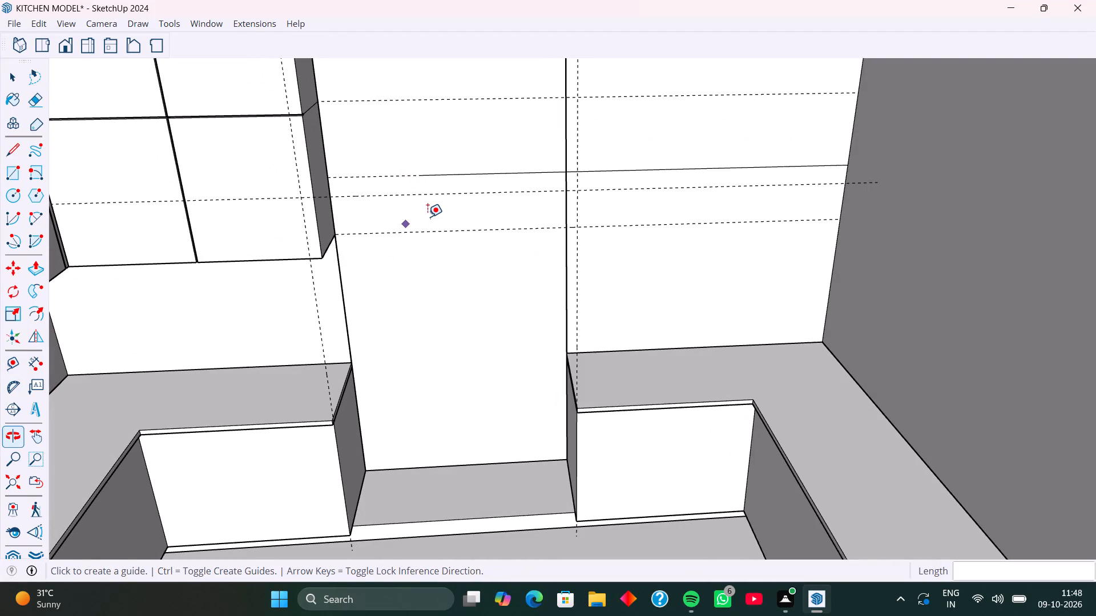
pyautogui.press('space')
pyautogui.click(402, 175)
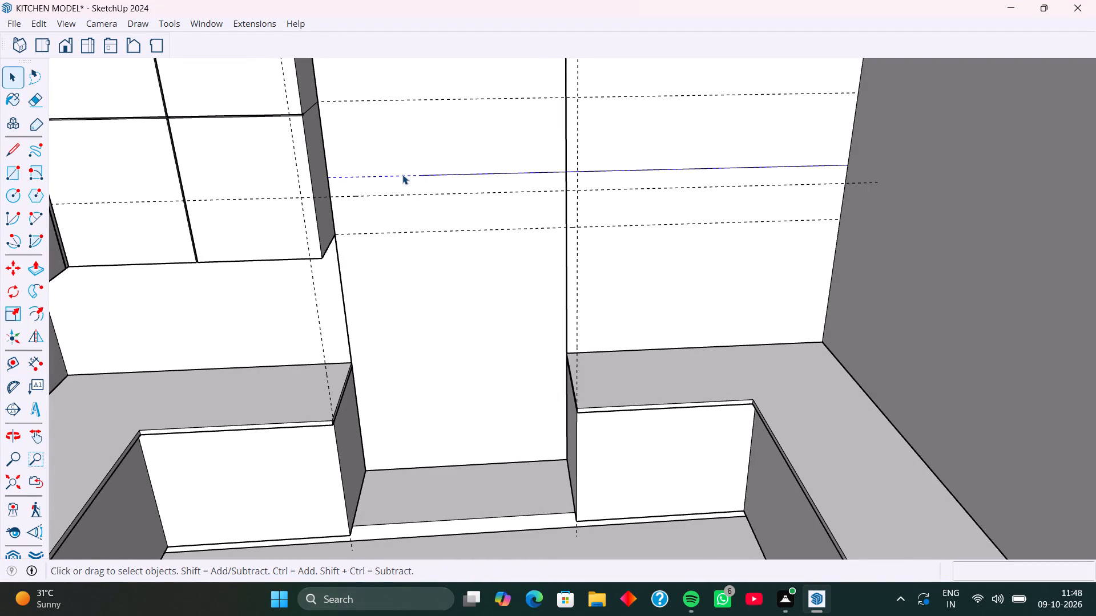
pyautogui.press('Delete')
# Extrude the tall face in the back counter opening 2' 3" out from the back wall with Push/Pull.
pyautogui.scroll(-4, 463, 163)
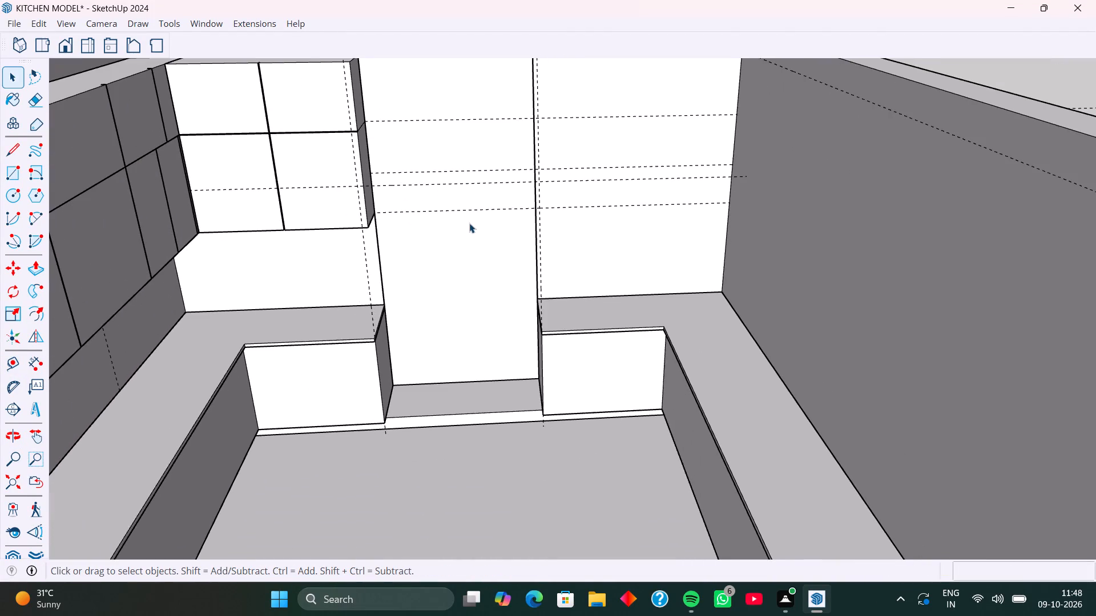
pyautogui.moveTo(469, 223); pyautogui.dragTo(477, 148, button='middle')
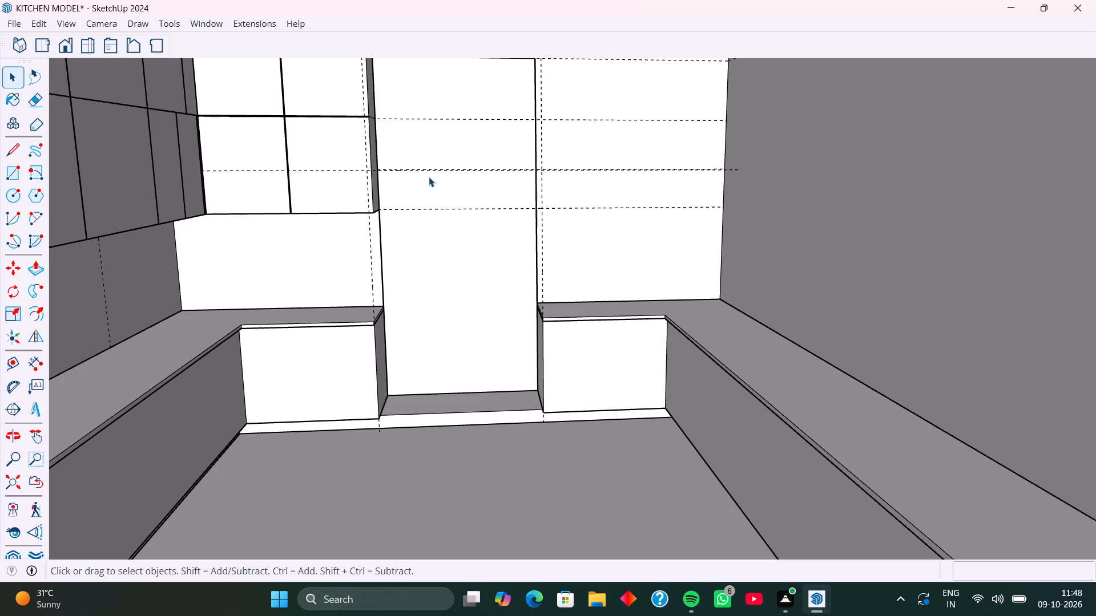
pyautogui.moveTo(436, 184); pyautogui.dragTo(431, 111, button='middle')
pyautogui.moveTo(429, 193); pyautogui.dragTo(484, 283, button='middle')
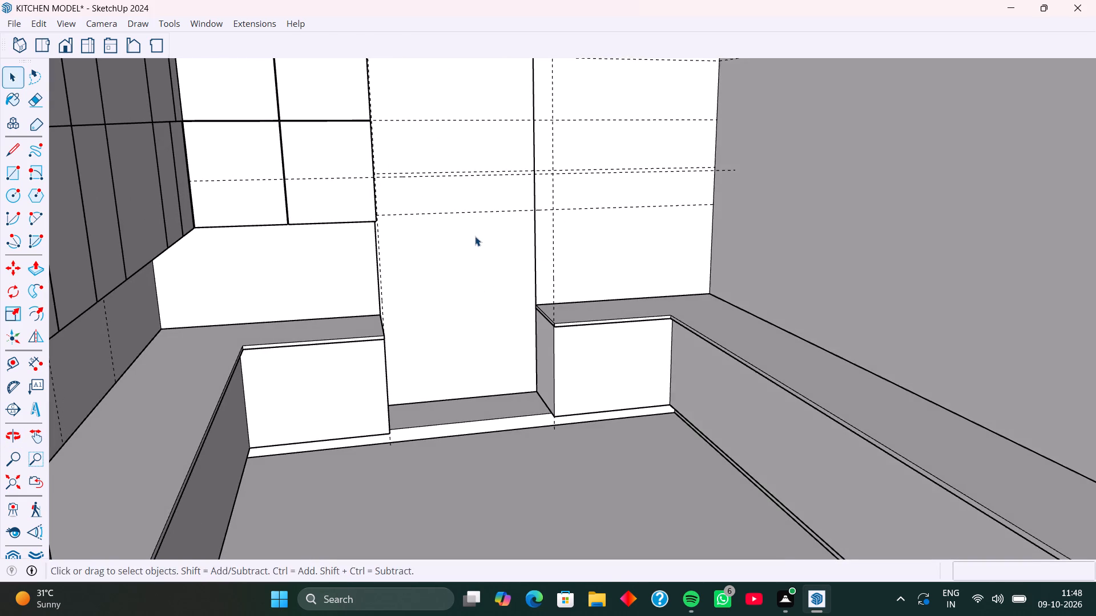
pyautogui.moveTo(475, 236); pyautogui.dragTo(444, 242, button='middle')
pyautogui.click(437, 155)
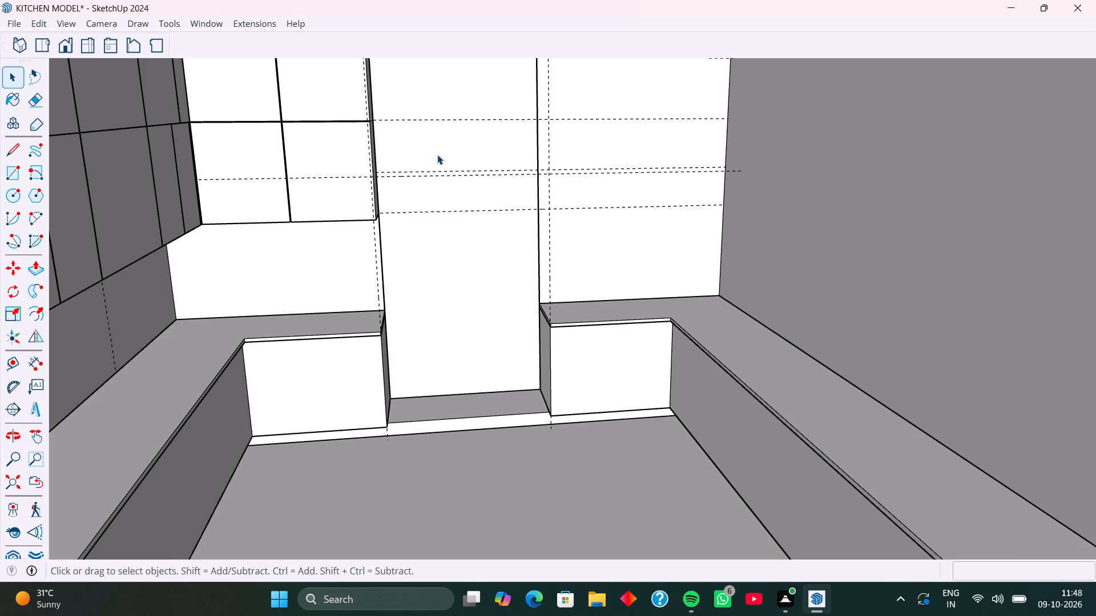
pyautogui.press('p')
pyautogui.click(437, 155)
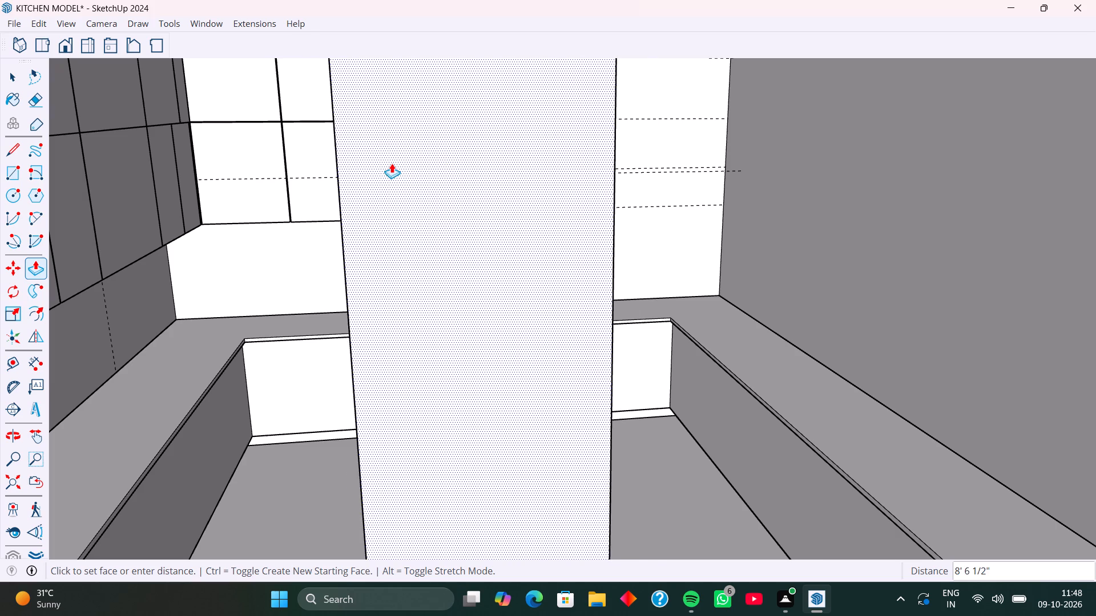
pyautogui.scroll(-17, 436, 326)
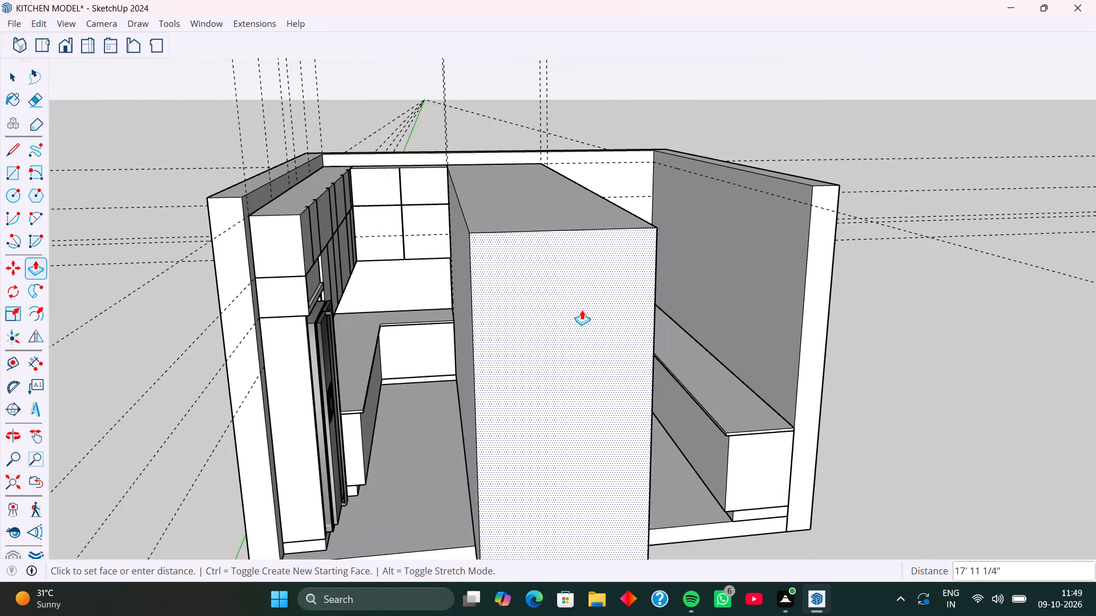
pyautogui.moveTo(442, 345); pyautogui.dragTo(481, 282, button='middle')
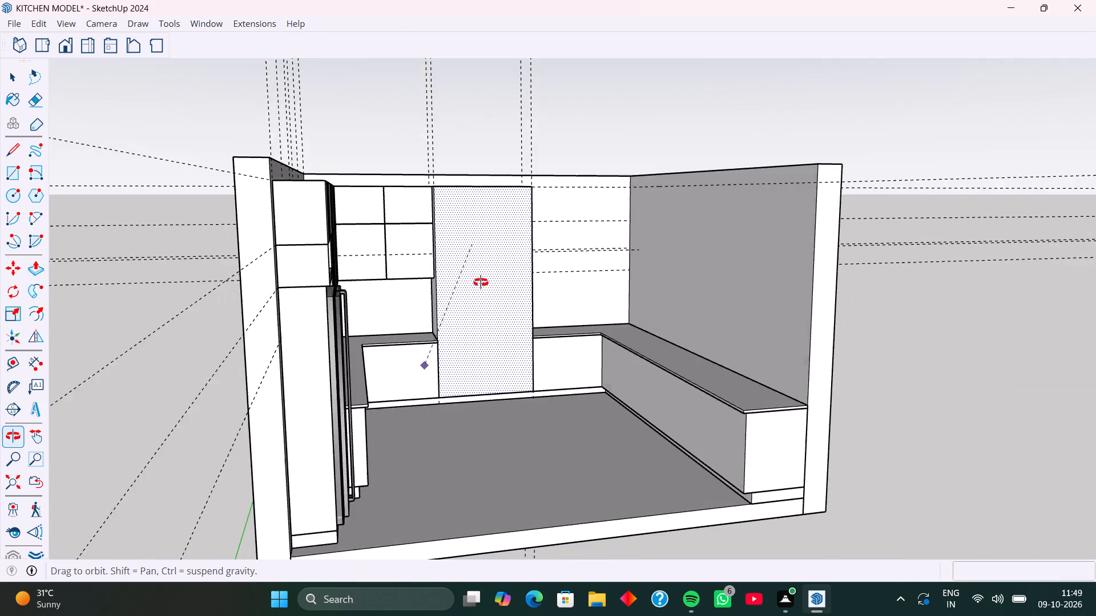
pyautogui.moveTo(481, 282); pyautogui.dragTo(481, 280, button='middle')
pyautogui.moveTo(431, 367); pyautogui.dragTo(411, 380, button='middle')
pyautogui.moveTo(432, 371); pyautogui.dragTo(430, 371, button='middle')
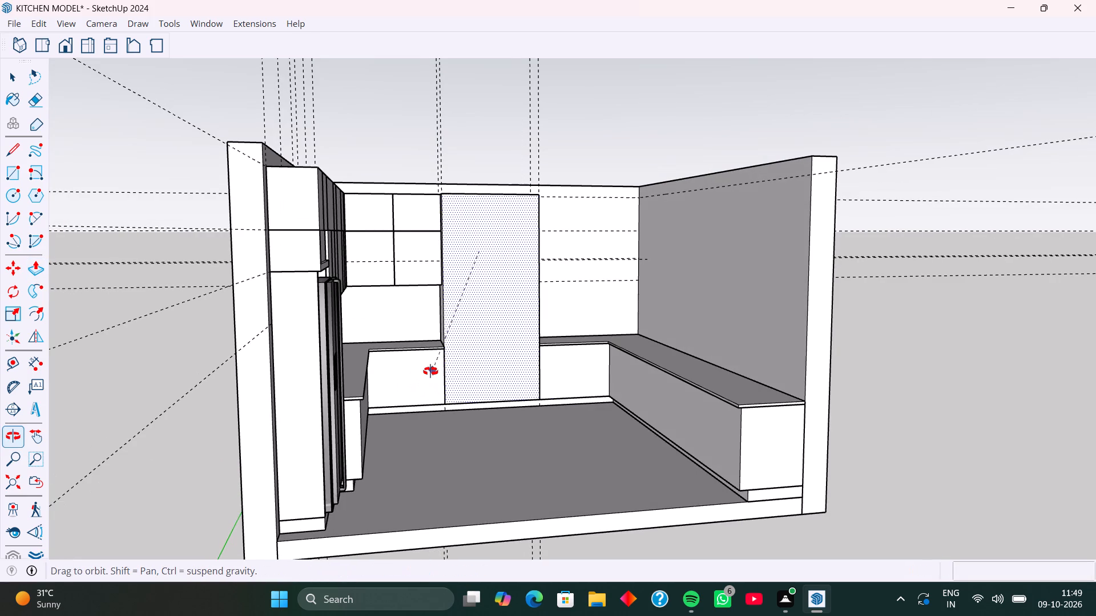
pyautogui.moveTo(430, 371); pyautogui.dragTo(426, 371, button='middle')
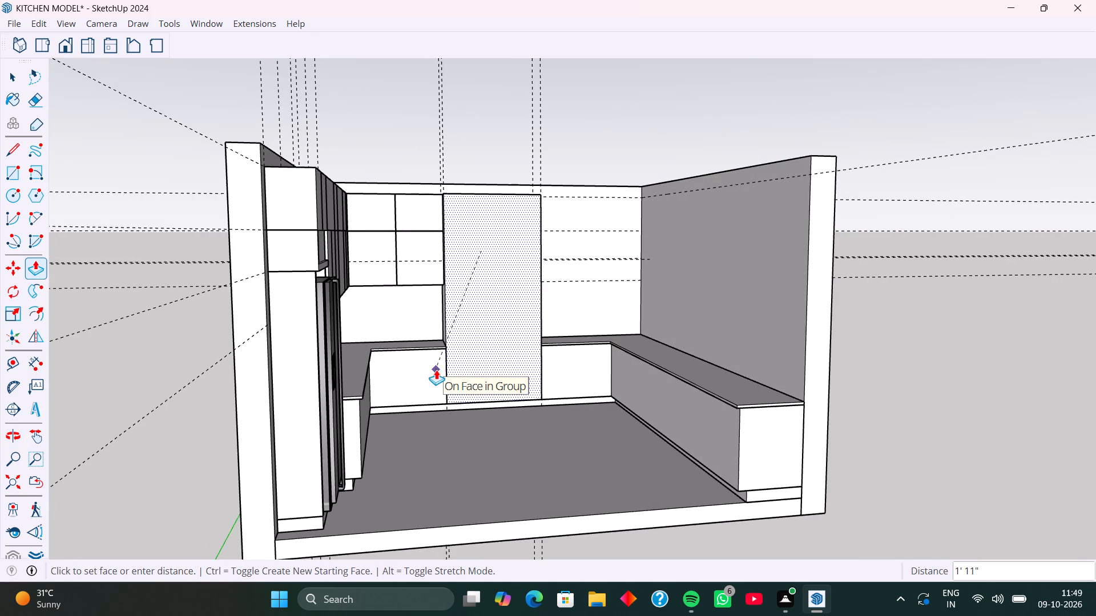
pyautogui.write("2'")
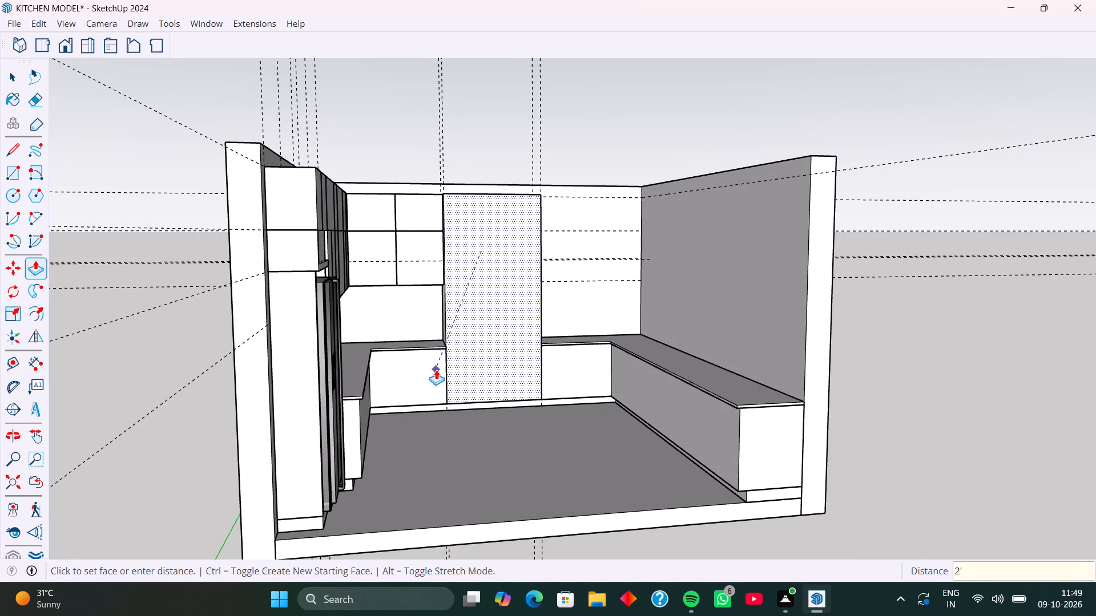
pyautogui.press('3')
pyautogui.press('Return')
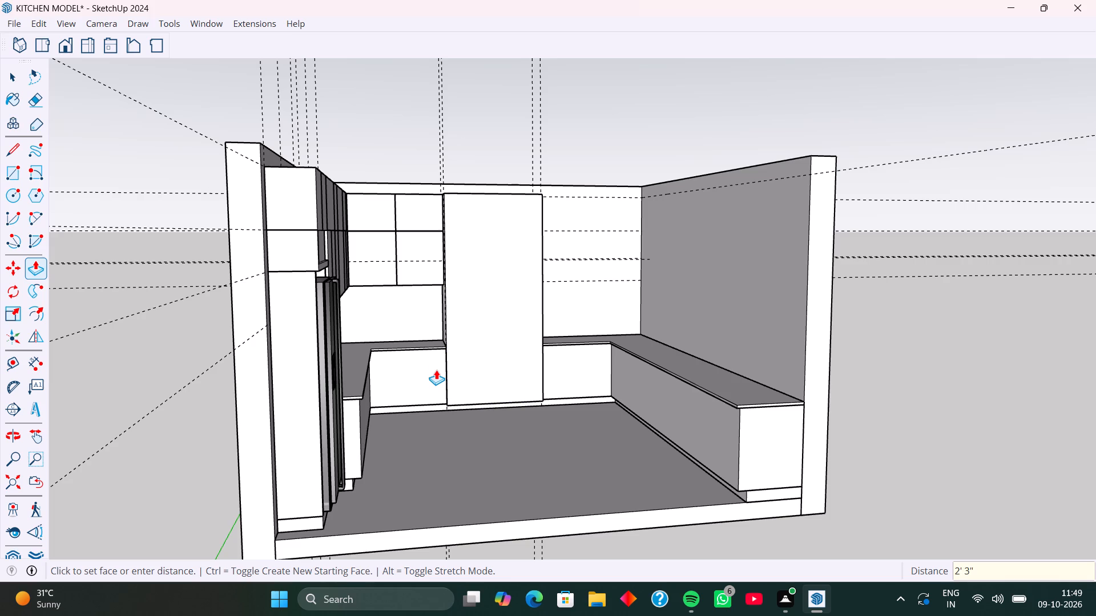
# Set the tall unit's extrusion depth to 2' 6".
pyautogui.write("2'6")
pyautogui.press('Return')
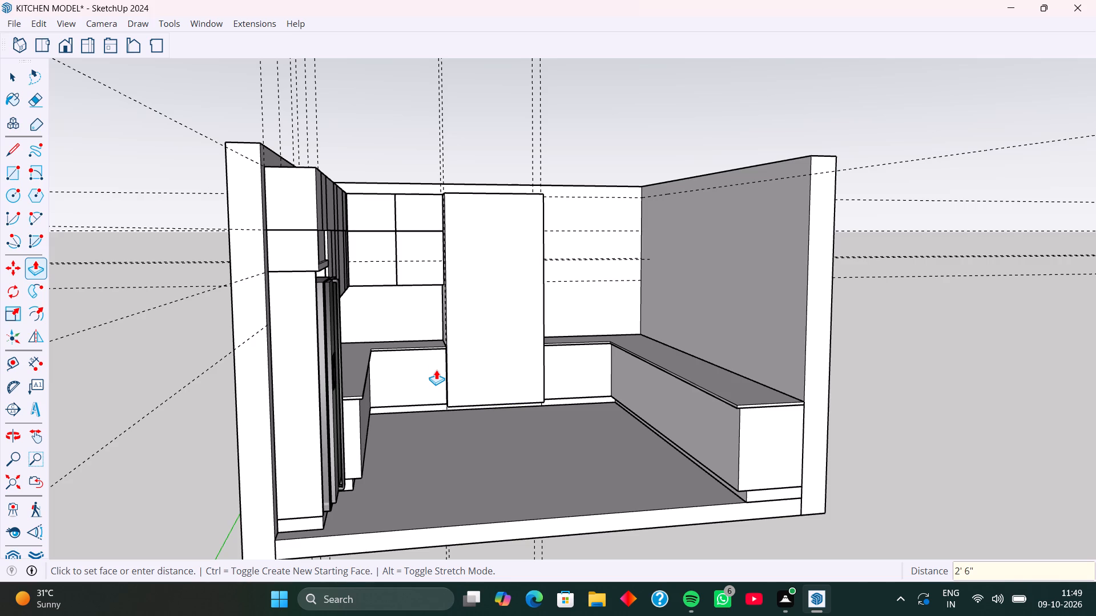
pyautogui.scroll(7, 471, 367)
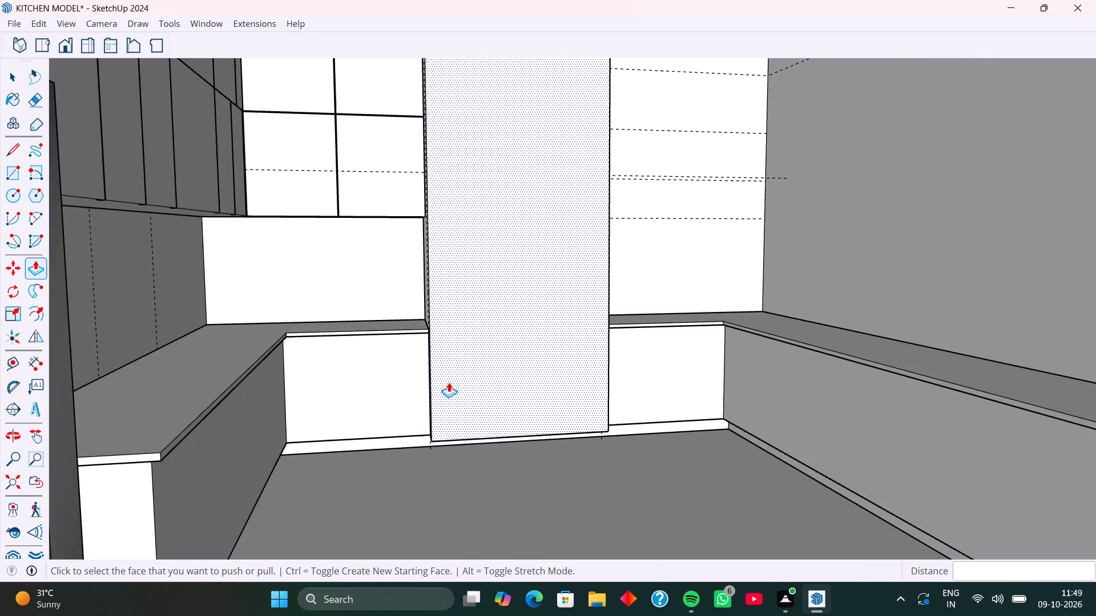
pyautogui.scroll(7, 449, 382)
pyautogui.moveTo(444, 400); pyautogui.dragTo(422, 417, button='middle')
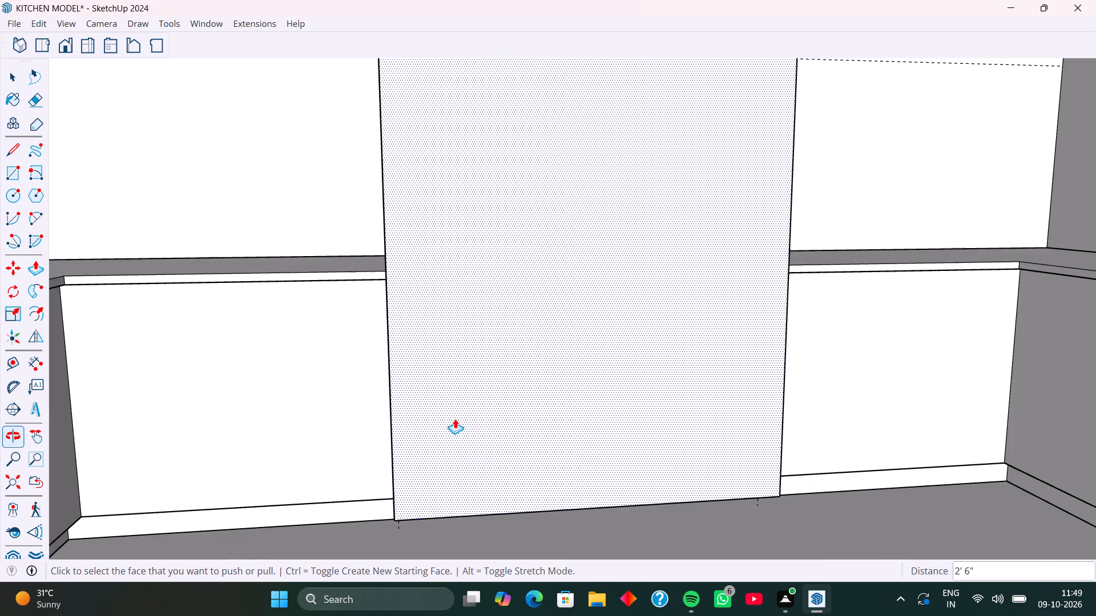
pyautogui.scroll(-10, 456, 419)
pyautogui.moveTo(533, 421); pyautogui.dragTo(515, 423, button='middle')
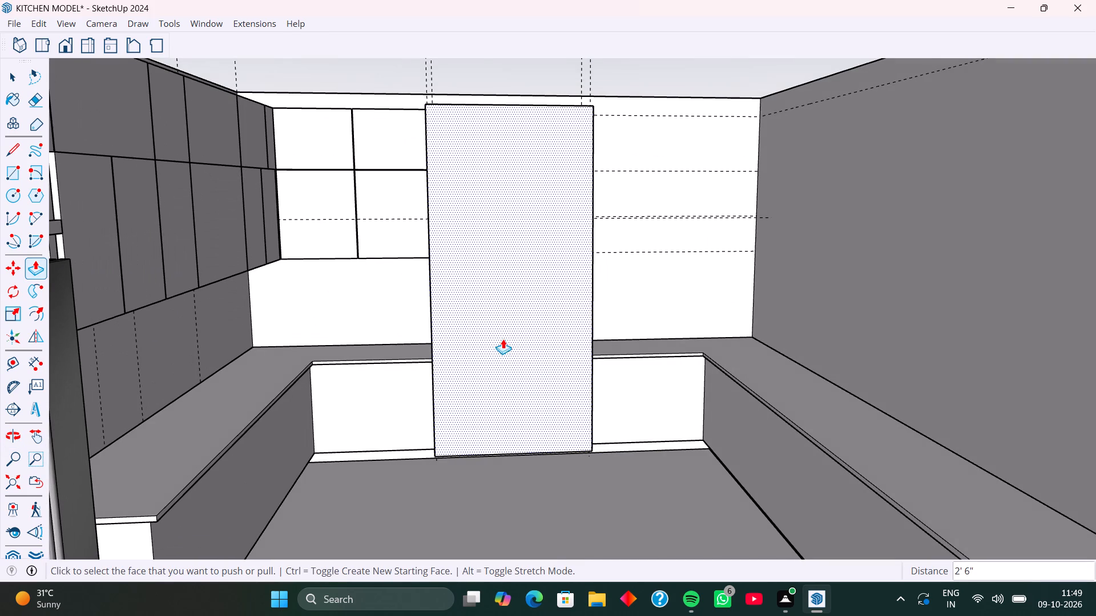
pyautogui.press('space')
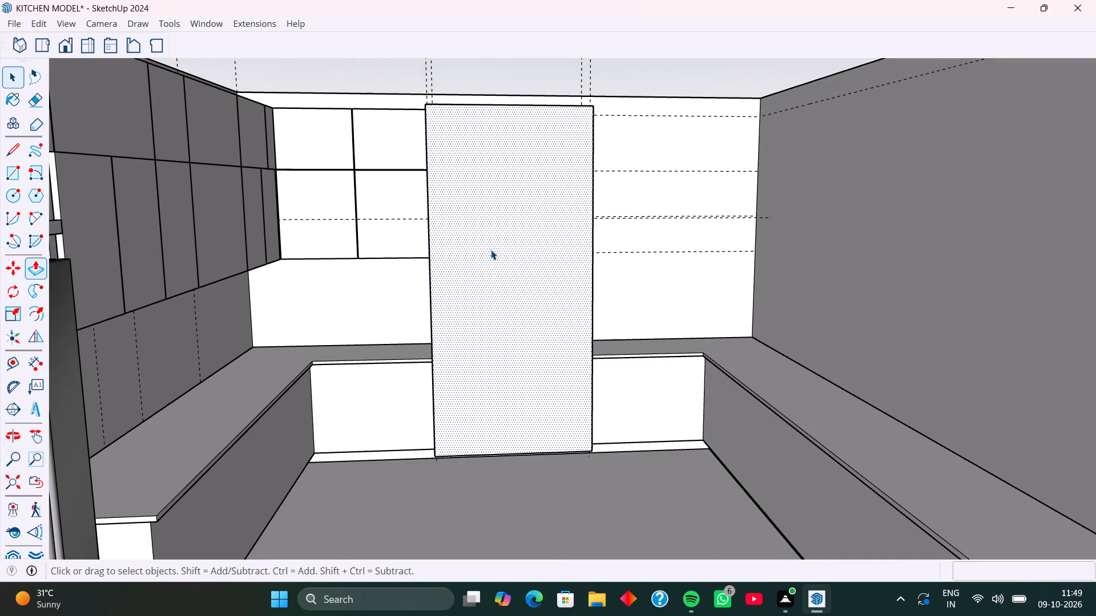
# Offset the horizontal guide on the wall cabinets' front 1' 4" along the green axis onto the tall unit's front face.
pyautogui.press('t')
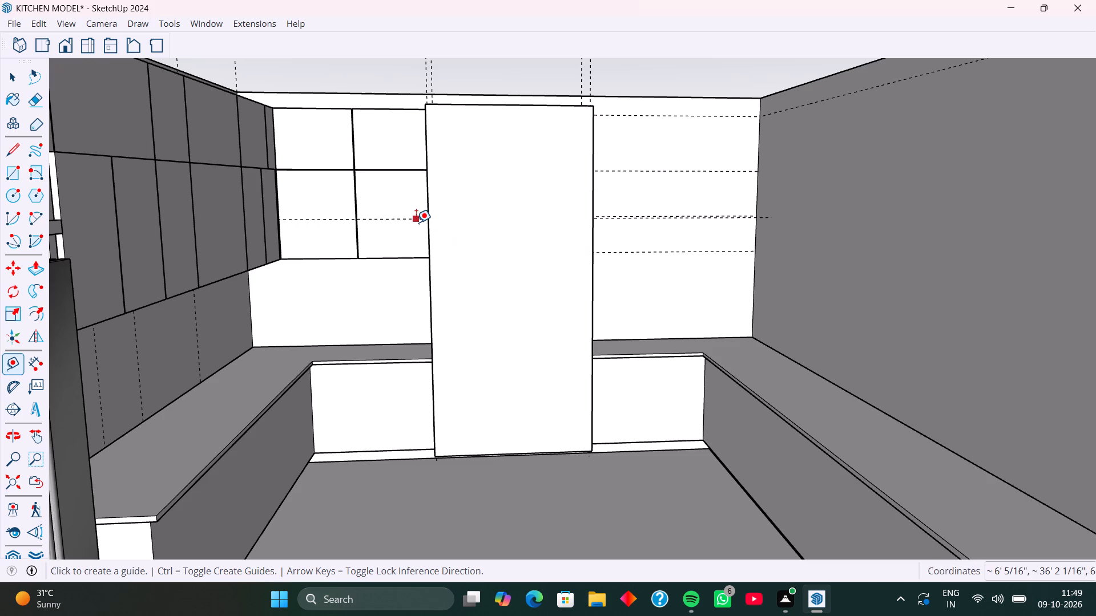
pyautogui.click(416, 222)
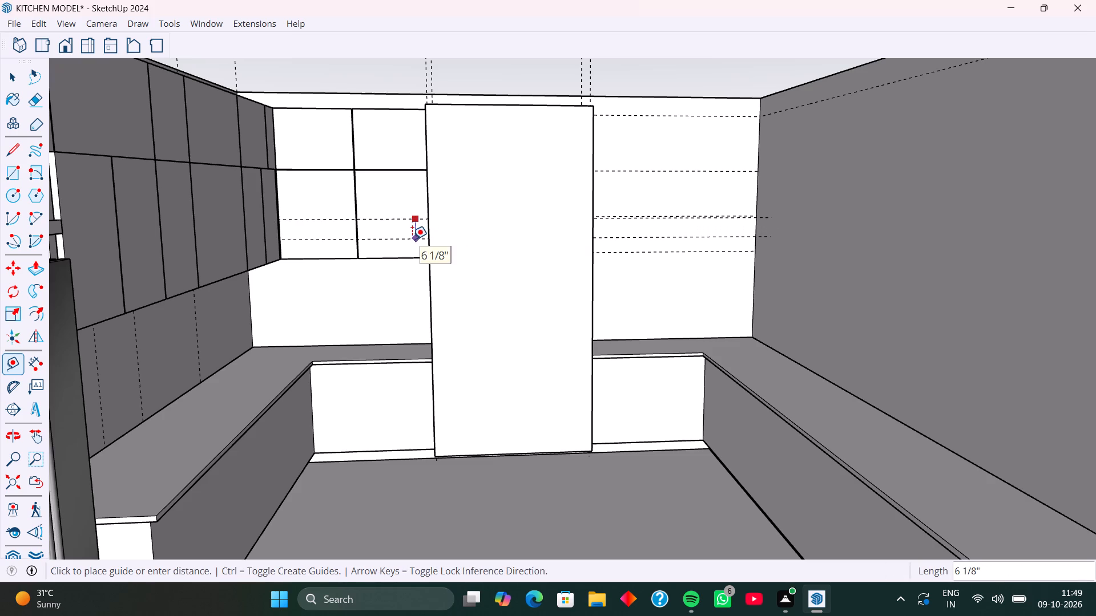
pyautogui.press('Left')
pyautogui.click(477, 237)
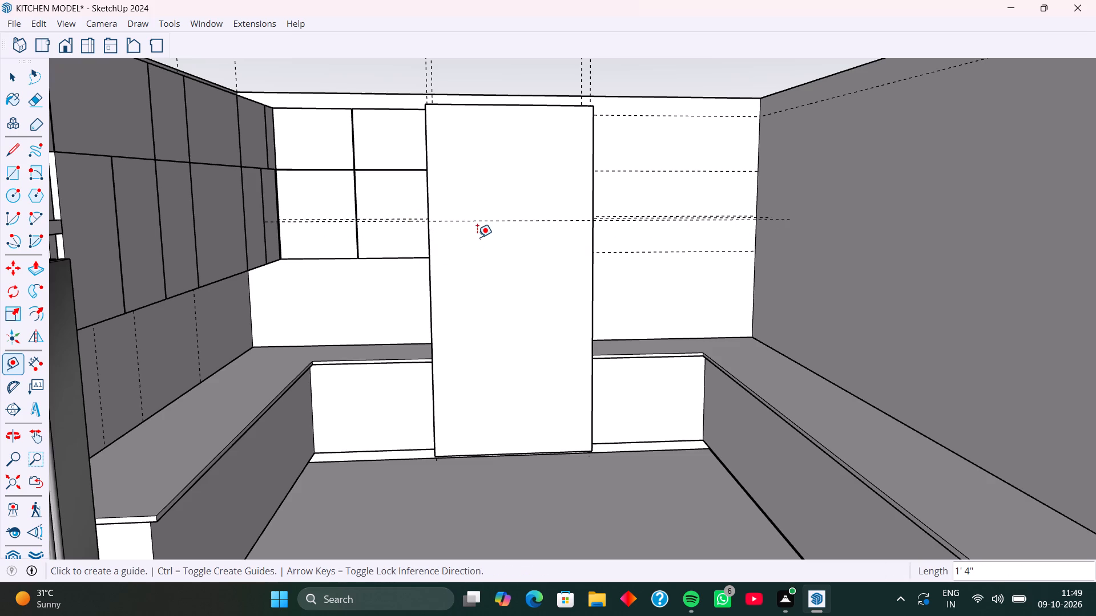
pyautogui.moveTo(454, 265); pyautogui.dragTo(487, 356, button='middle')
pyautogui.moveTo(462, 257); pyautogui.dragTo(504, 446, button='middle')
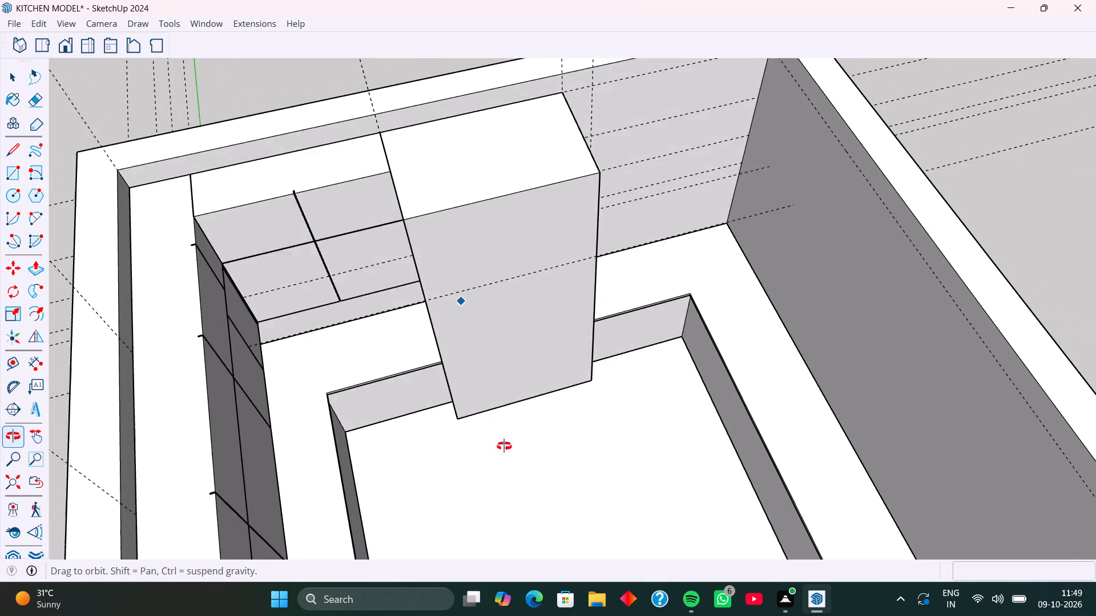
pyautogui.moveTo(504, 446); pyautogui.dragTo(457, 318, button='middle')
pyautogui.moveTo(497, 303); pyautogui.dragTo(466, 285, button='middle')
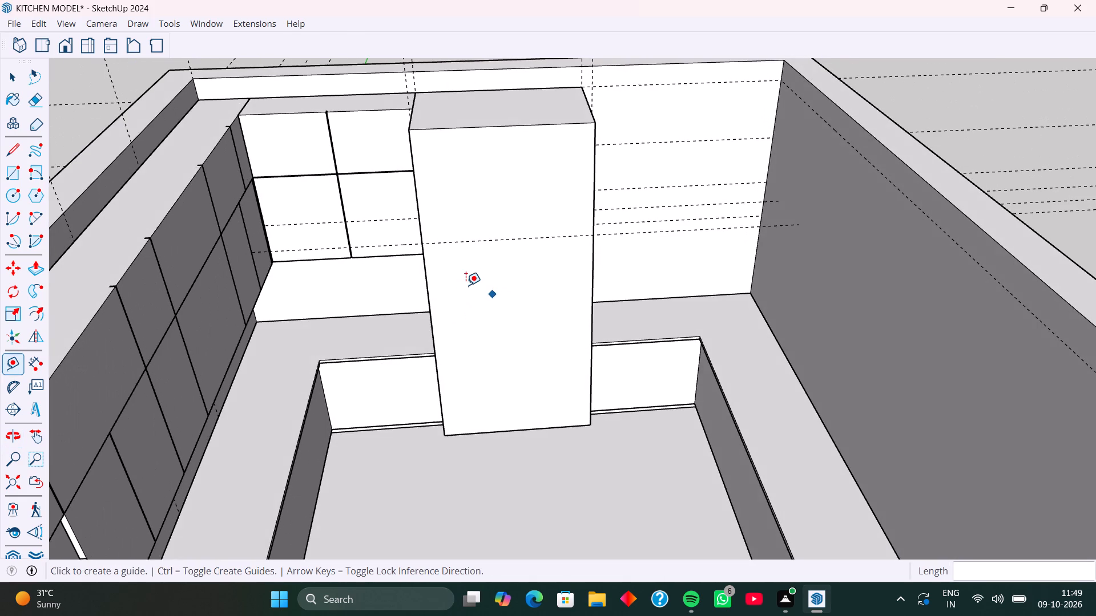
pyautogui.press('space')
# Draw a 2' 9" by 4' rectangle on the tall unit's front, from its top corner down to the new guide.
pyautogui.moveTo(485, 238); pyautogui.dragTo(476, 228, button='middle')
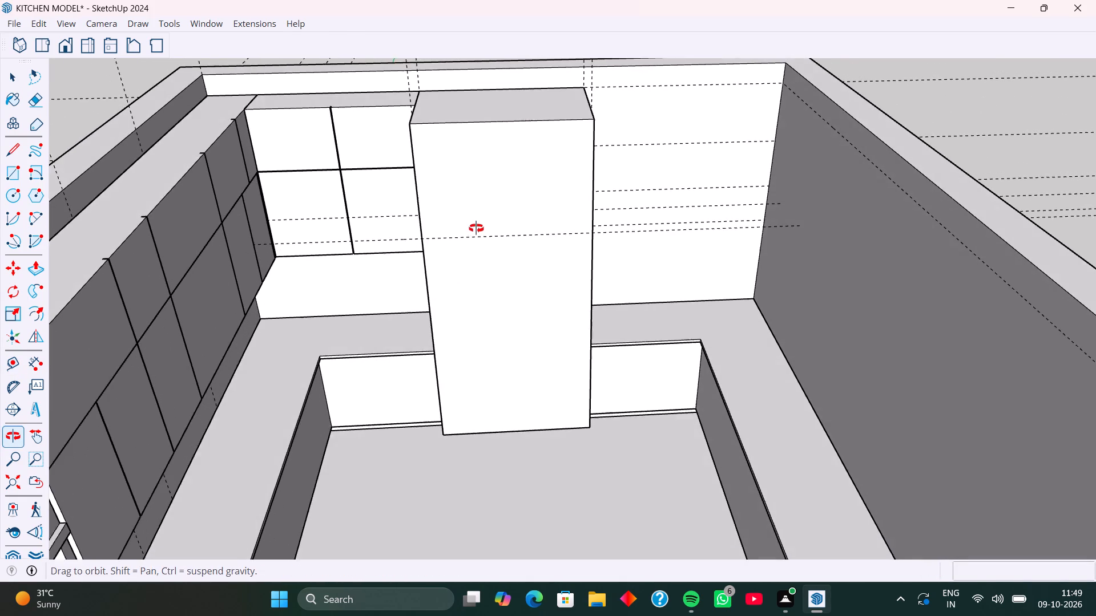
pyautogui.moveTo(476, 228); pyautogui.dragTo(472, 211, button='middle')
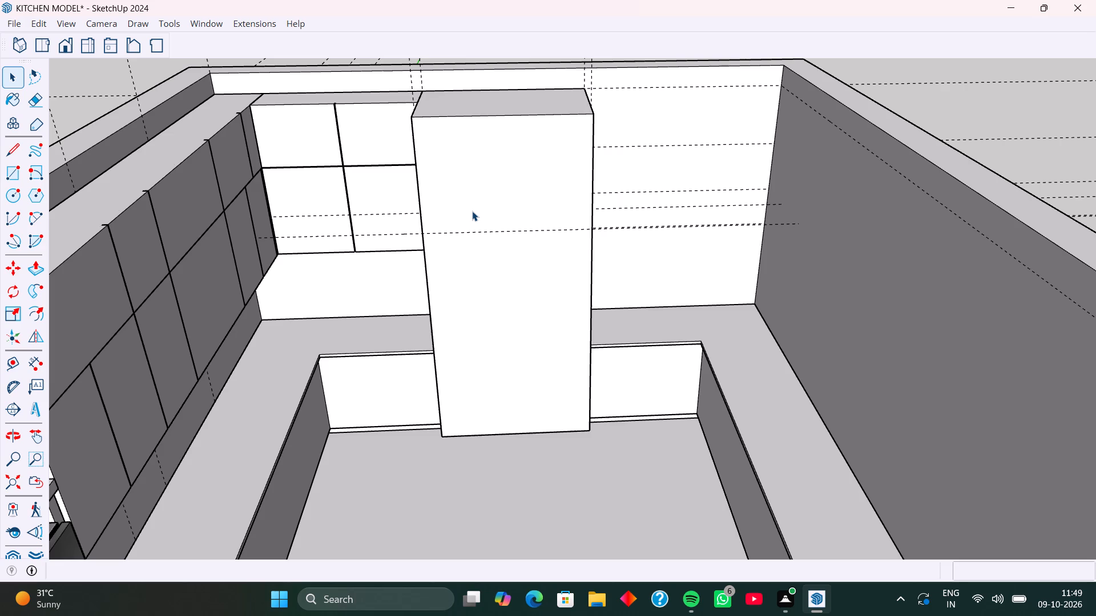
pyautogui.press('r')
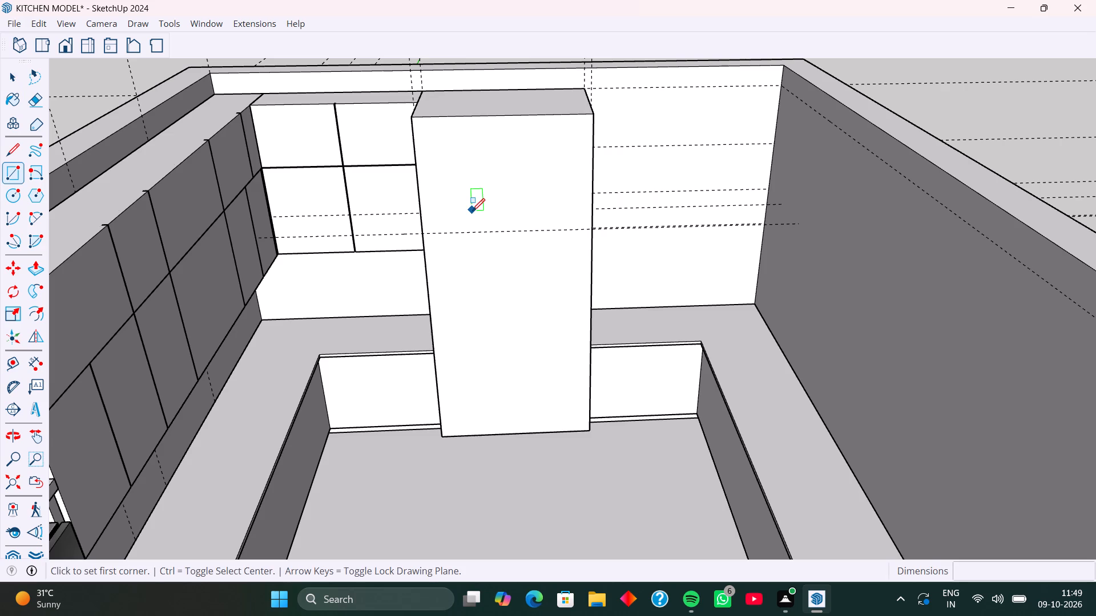
pyautogui.click(414, 119)
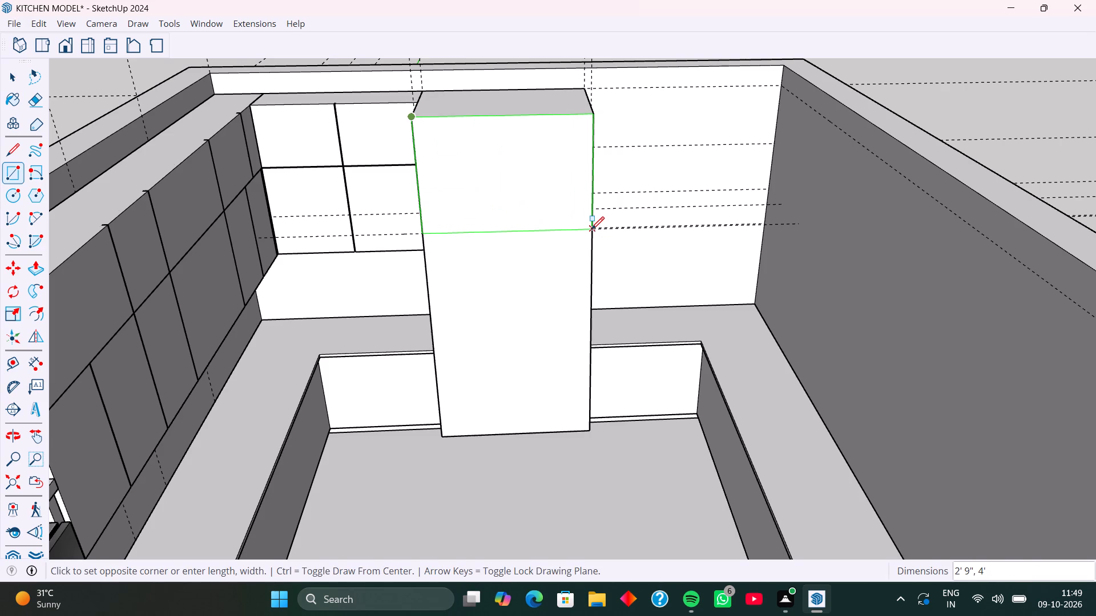
pyautogui.click(591, 229)
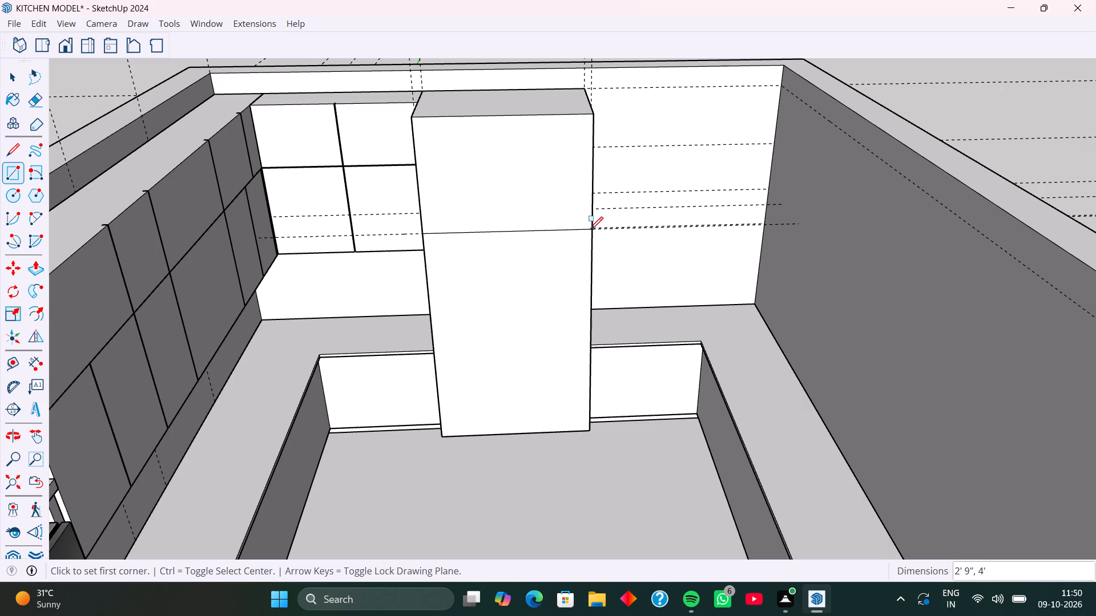
pyautogui.press('space')
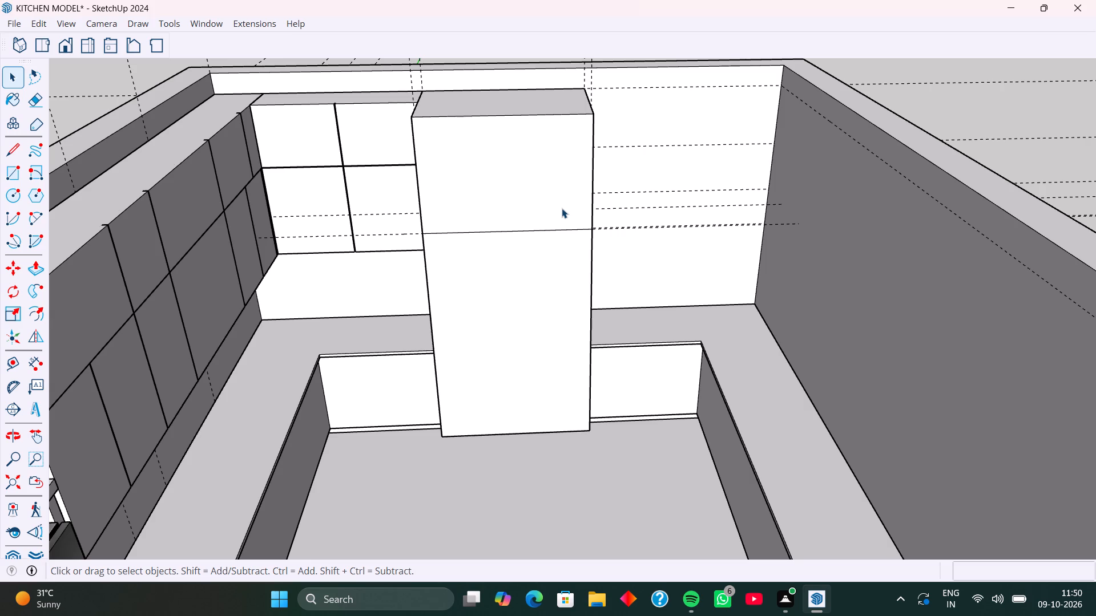
# Offset the outline of the tall unit's upper front face 2" inward.
pyautogui.click(562, 208)
pyautogui.click(537, 205)
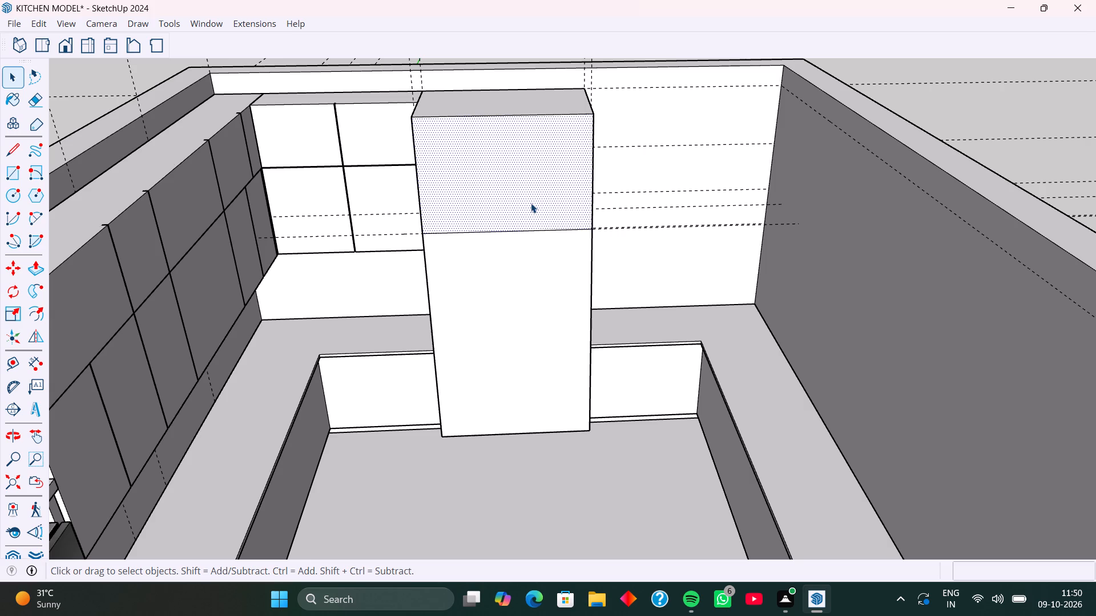
pyautogui.press('f')
pyautogui.click(531, 203)
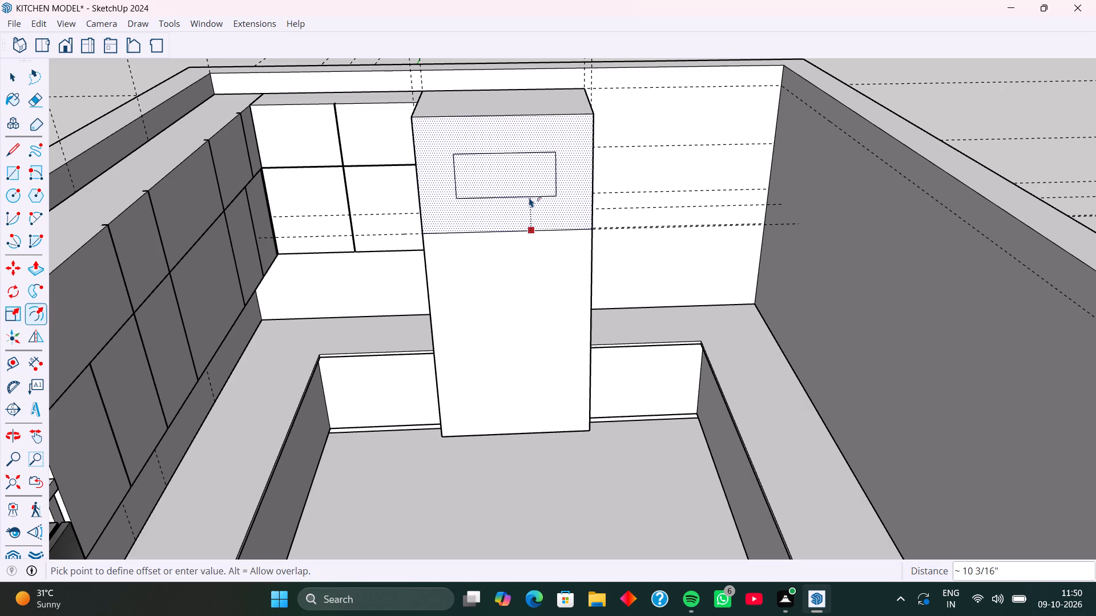
pyautogui.press('2')
pyautogui.press('Return')
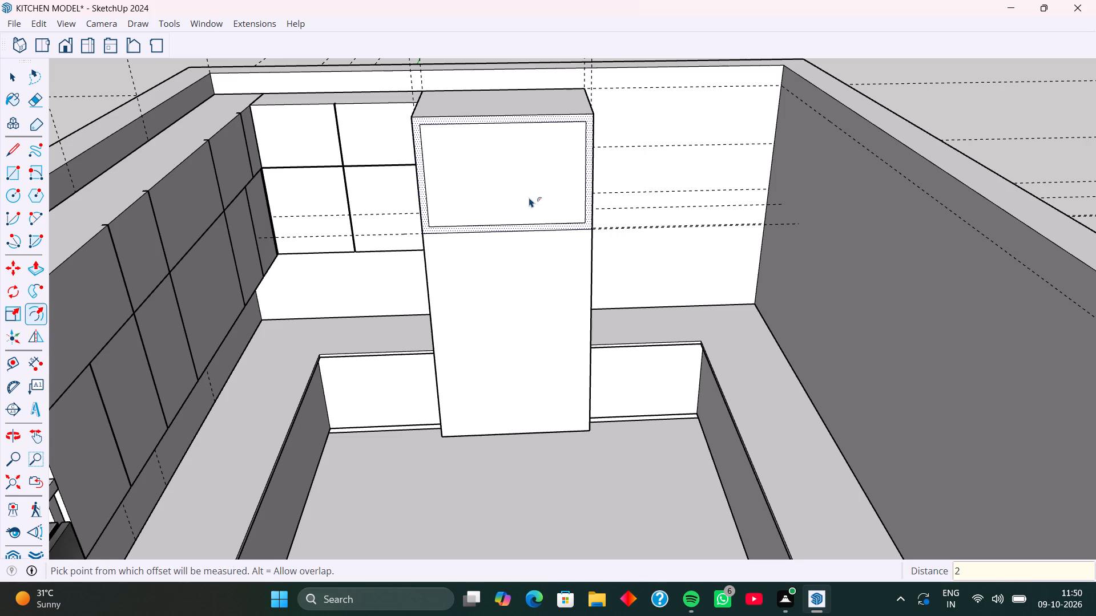
pyautogui.press('space')
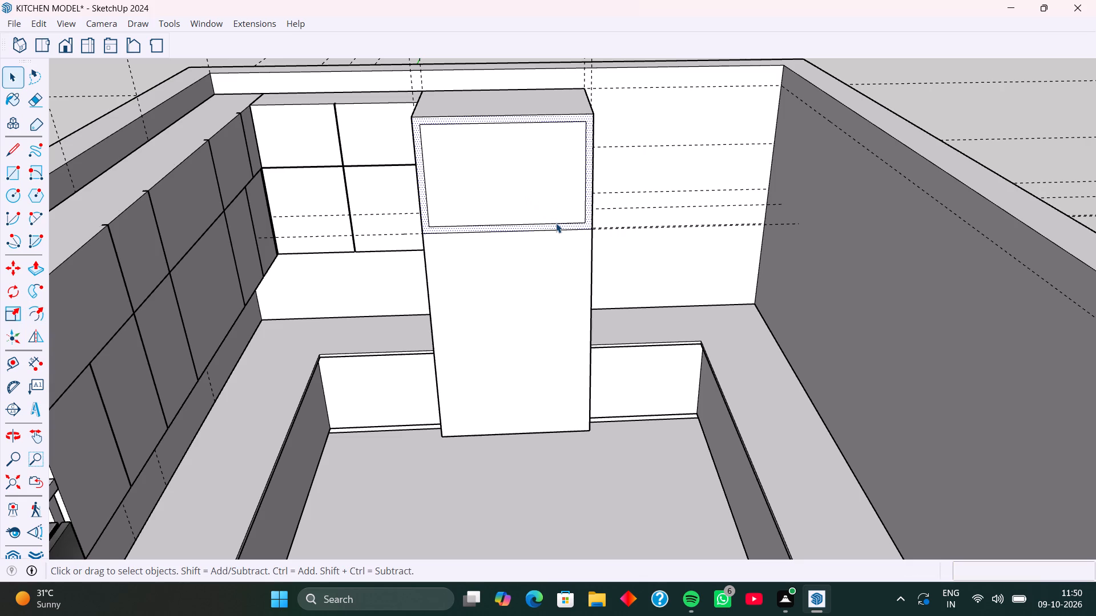
# Move the bottom edge of the inset outline 2" down along the blue axis onto the unit's horizontal dividing line.
pyautogui.click(556, 223)
pyautogui.moveTo(540, 217); pyautogui.dragTo(535, 153, button='middle')
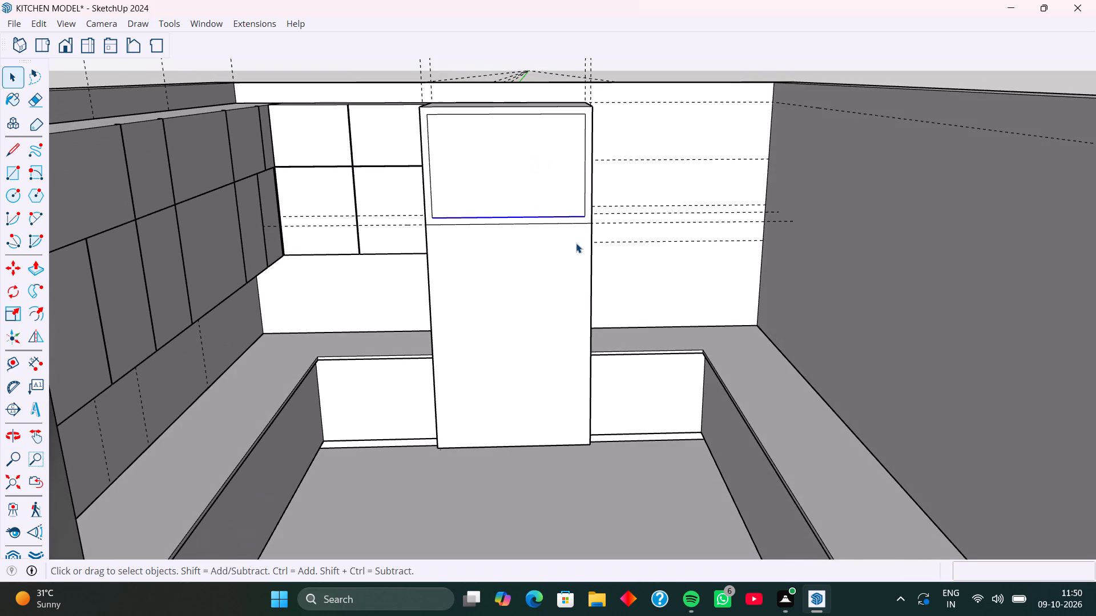
pyautogui.press('m')
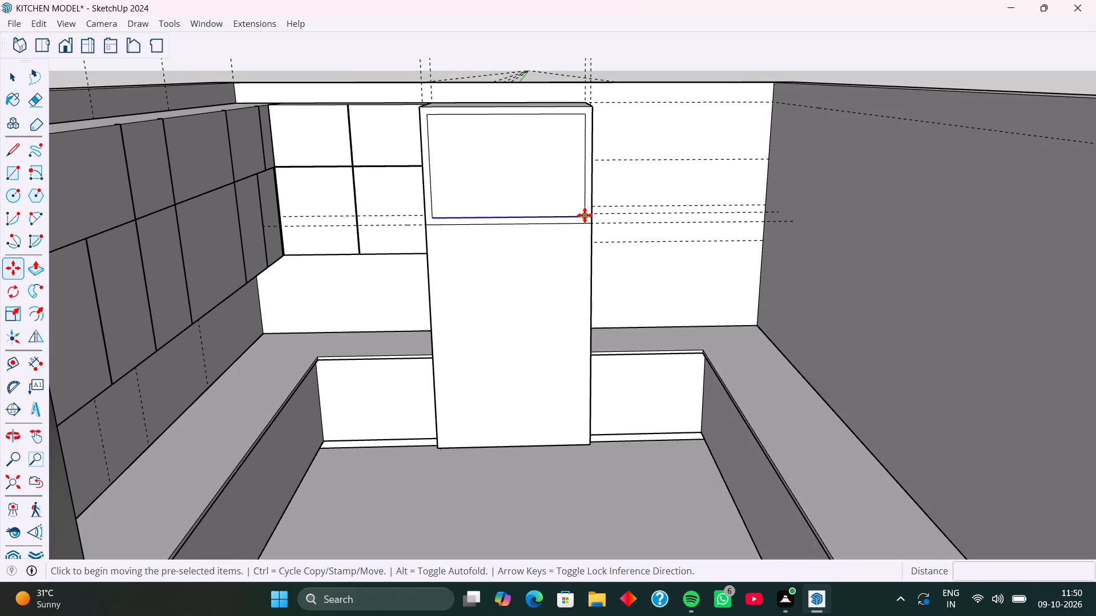
pyautogui.click(585, 215)
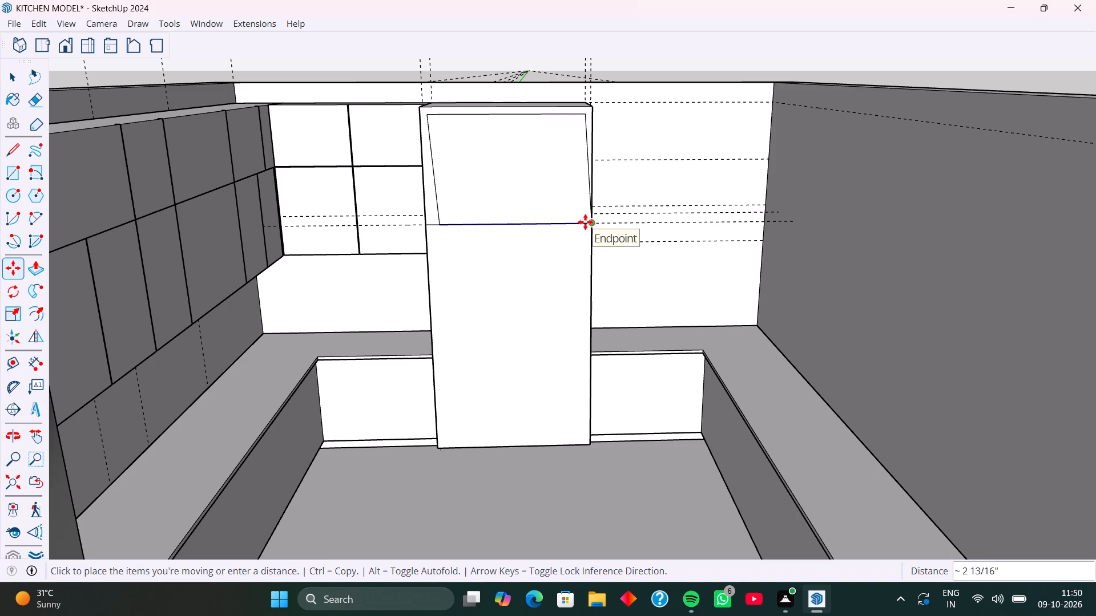
pyautogui.press('Up')
pyautogui.click(583, 225)
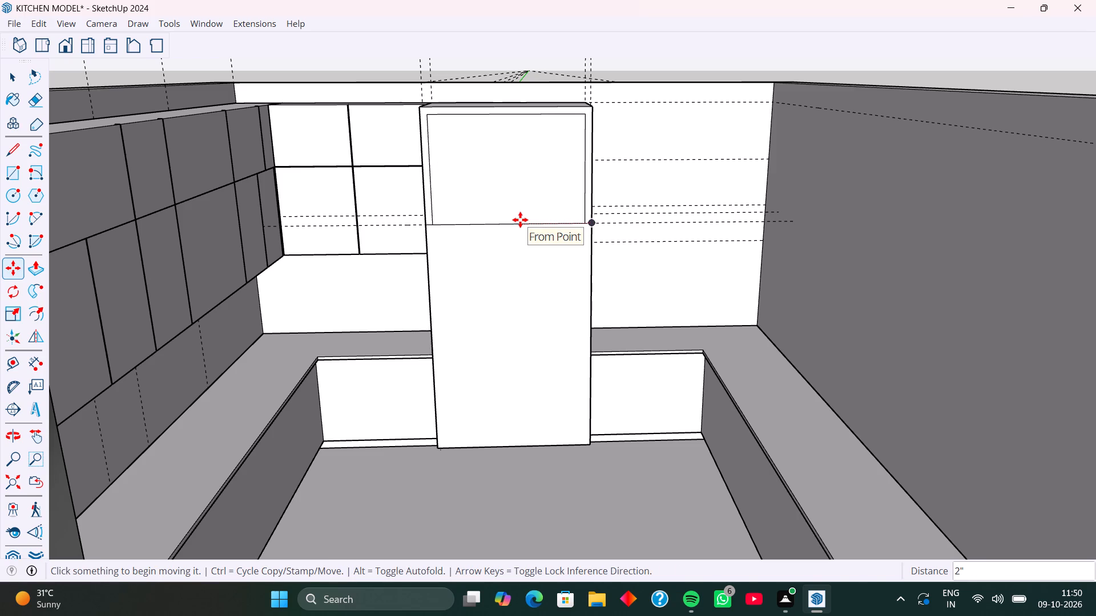
# Copy the inset outline's vertical side edge 1' 10" across to the midpoint of the tall unit's upper panel.
pyautogui.press('space')
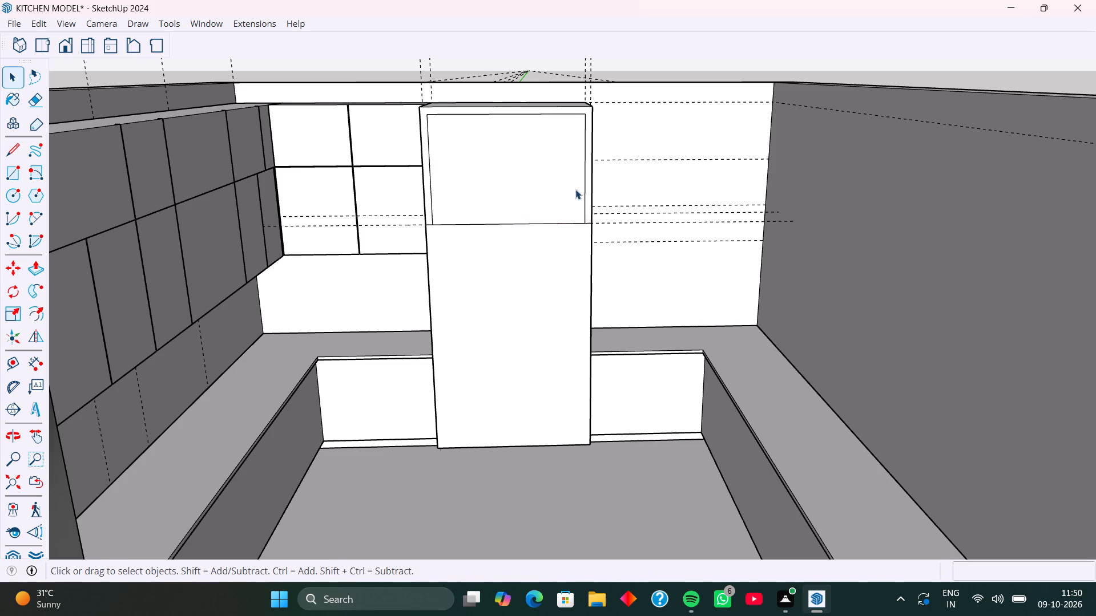
pyautogui.click(586, 191)
pyautogui.press('m')
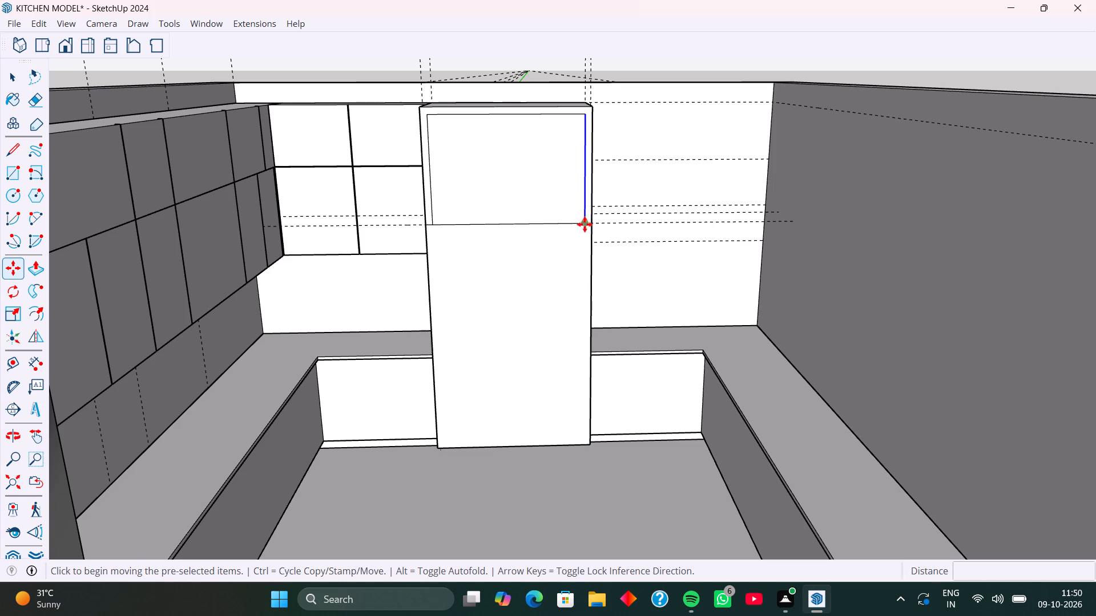
pyautogui.click(585, 220)
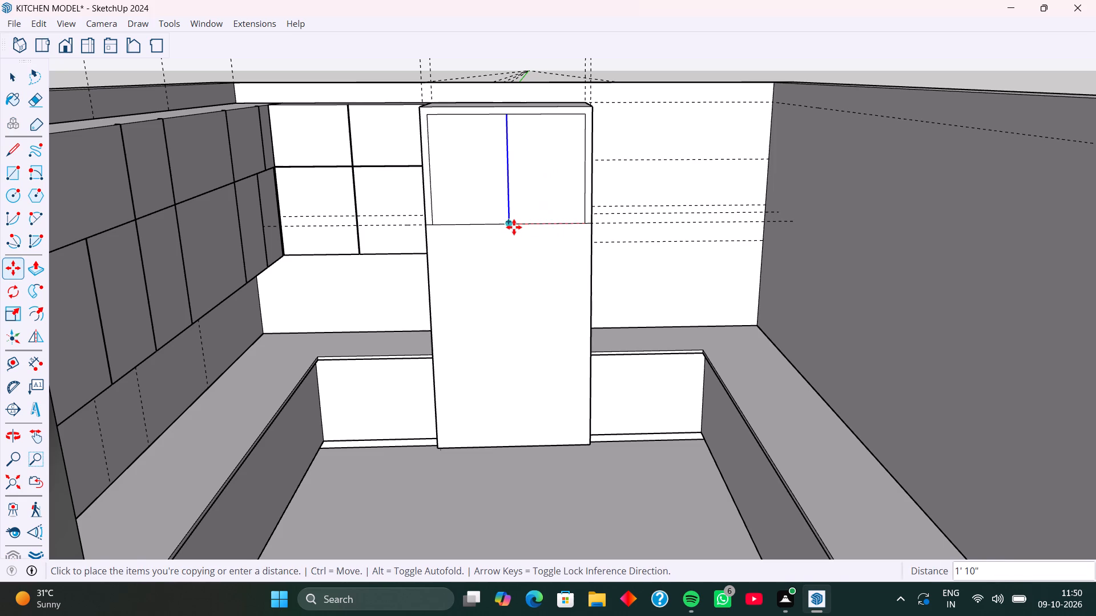
pyautogui.click(510, 223)
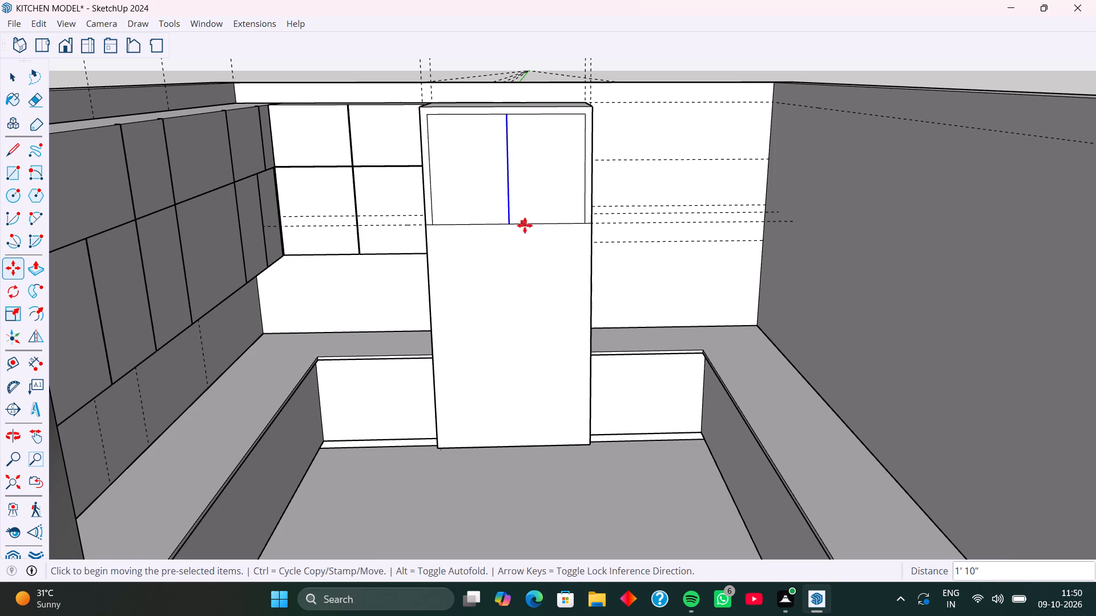
# Replace the upper panel's centre line with two lines 6 mm apart, by copying it 3 mm, copying back 6 mm, and erasing the original.
pyautogui.click(509, 224)
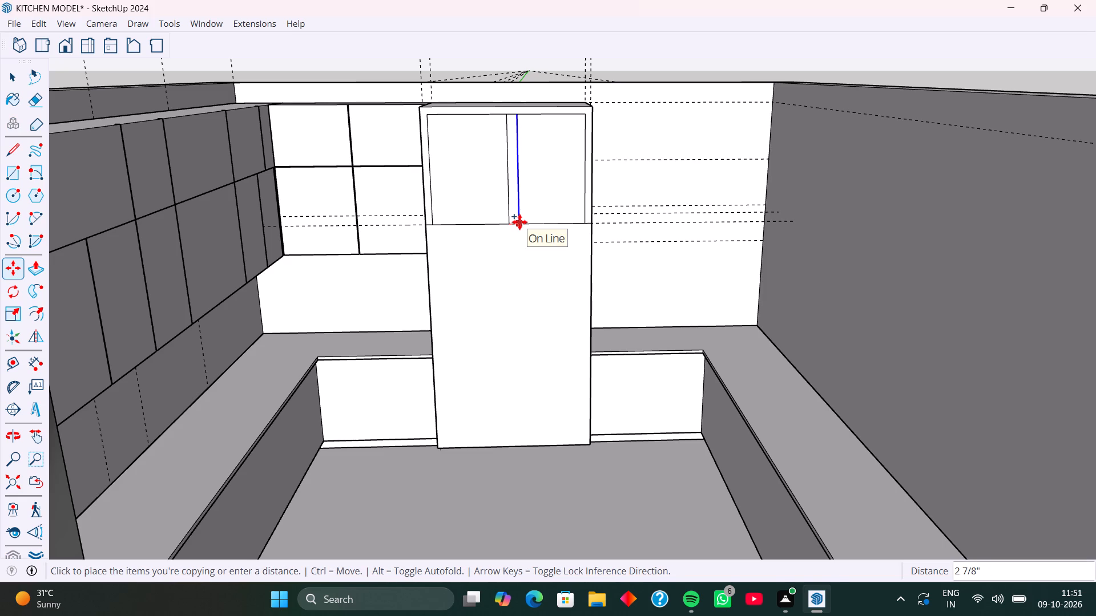
pyautogui.write('3mm')
pyautogui.press('Return')
pyautogui.scroll(7, 506, 240)
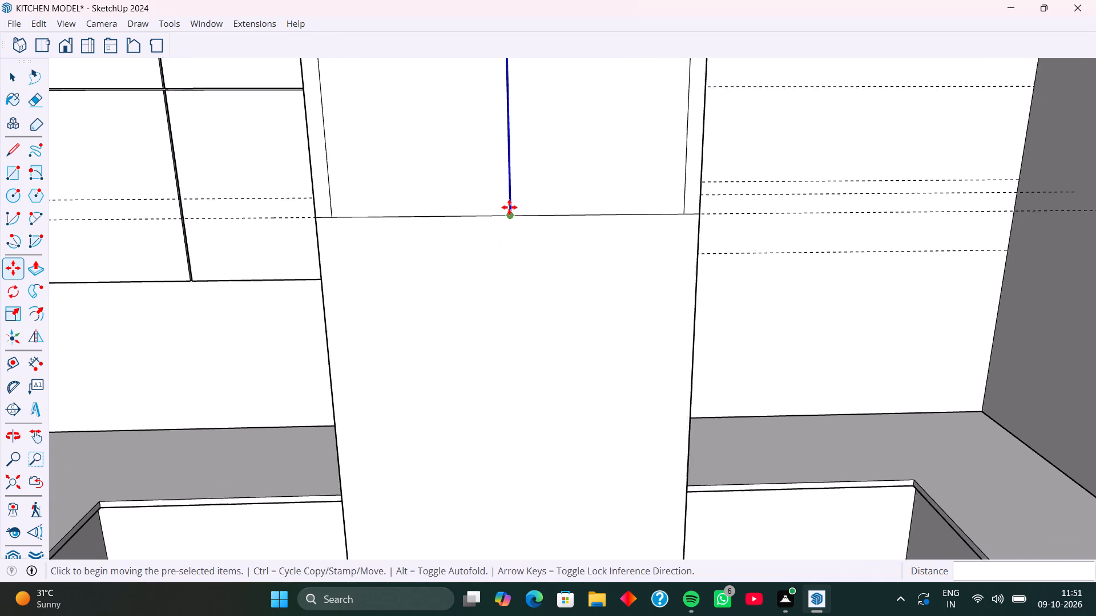
pyautogui.scroll(2, 509, 207)
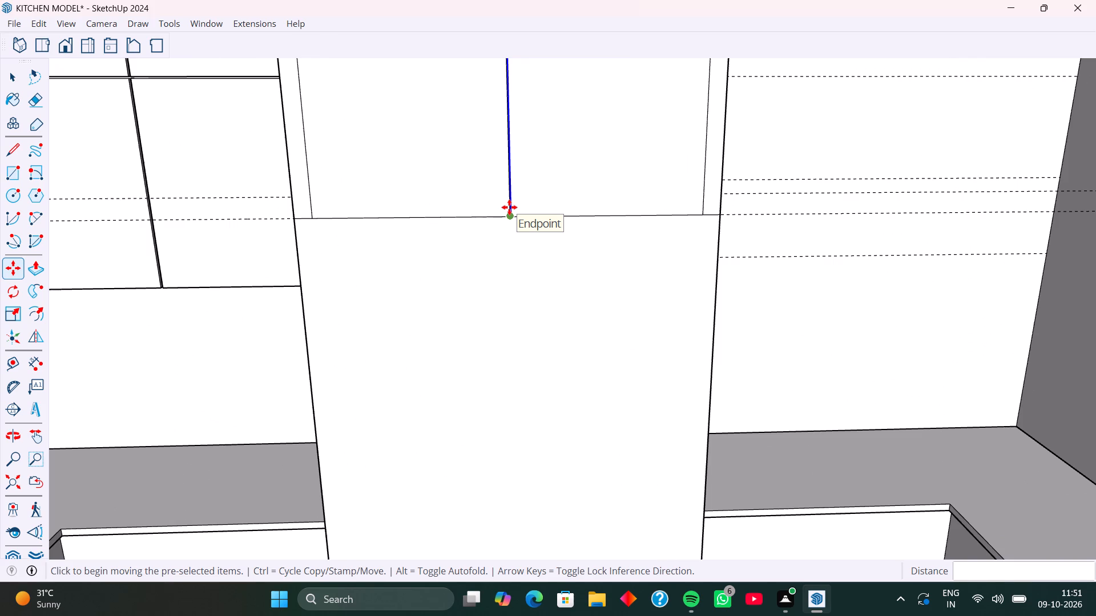
pyautogui.scroll(17, 509, 207)
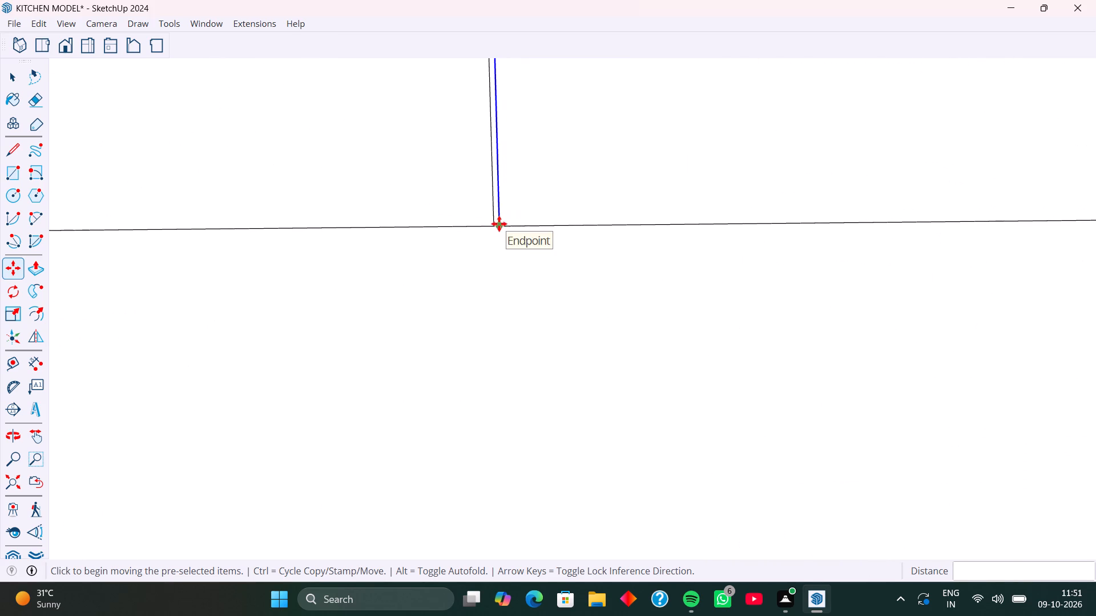
pyautogui.click(499, 224)
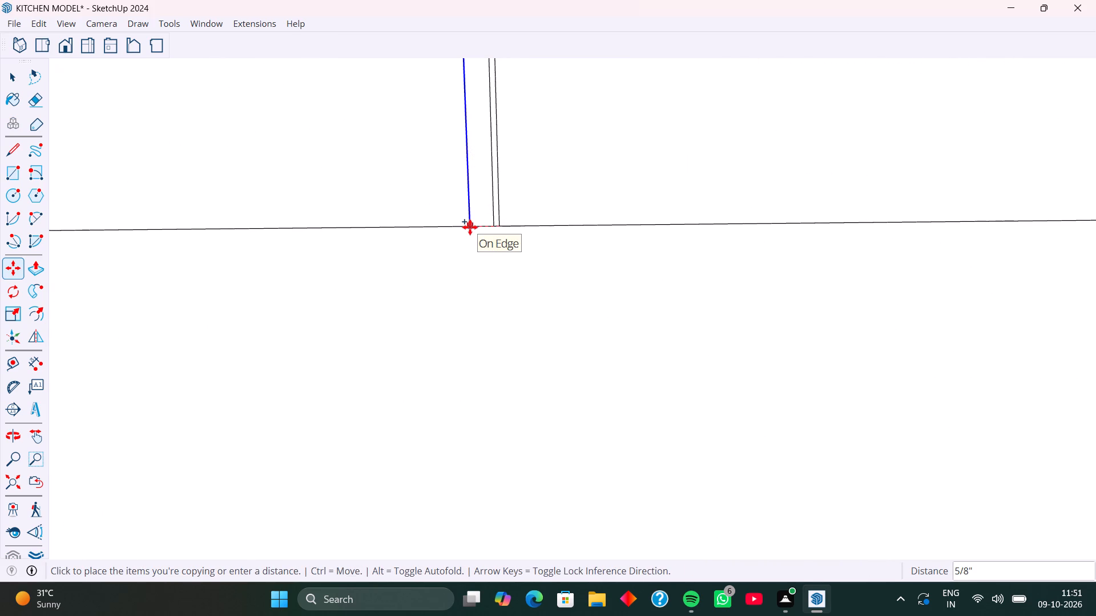
pyautogui.write('6mm')
pyautogui.press('Return')
pyautogui.press('e')
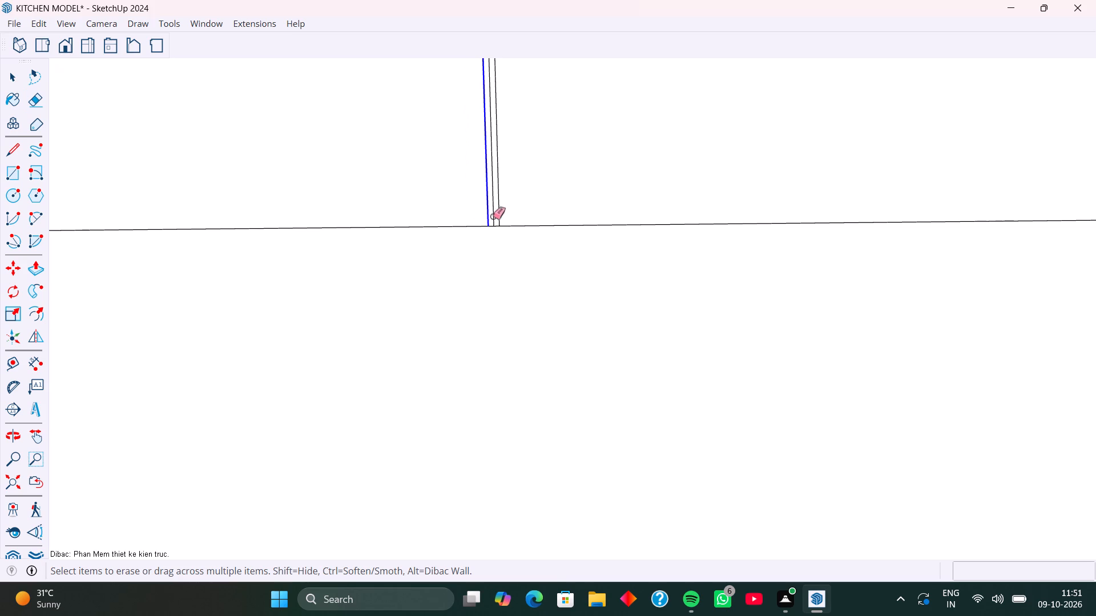
pyautogui.click(494, 216)
# Erase the leftover ends of the horizontal dividing line on both sides of the inset outline.
pyautogui.scroll(-17, 468, 209)
pyautogui.scroll(-1, 579, 221)
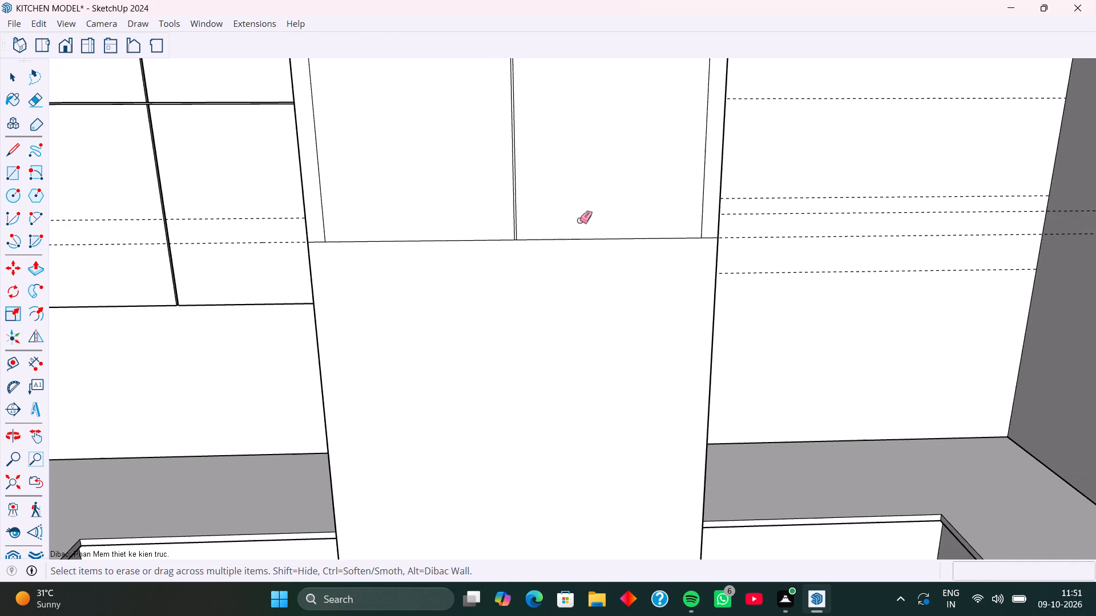
pyautogui.scroll(-4, 579, 220)
pyautogui.moveTo(524, 240); pyautogui.dragTo(531, 270, button='middle')
pyautogui.moveTo(491, 240); pyautogui.dragTo(468, 224, button='middle')
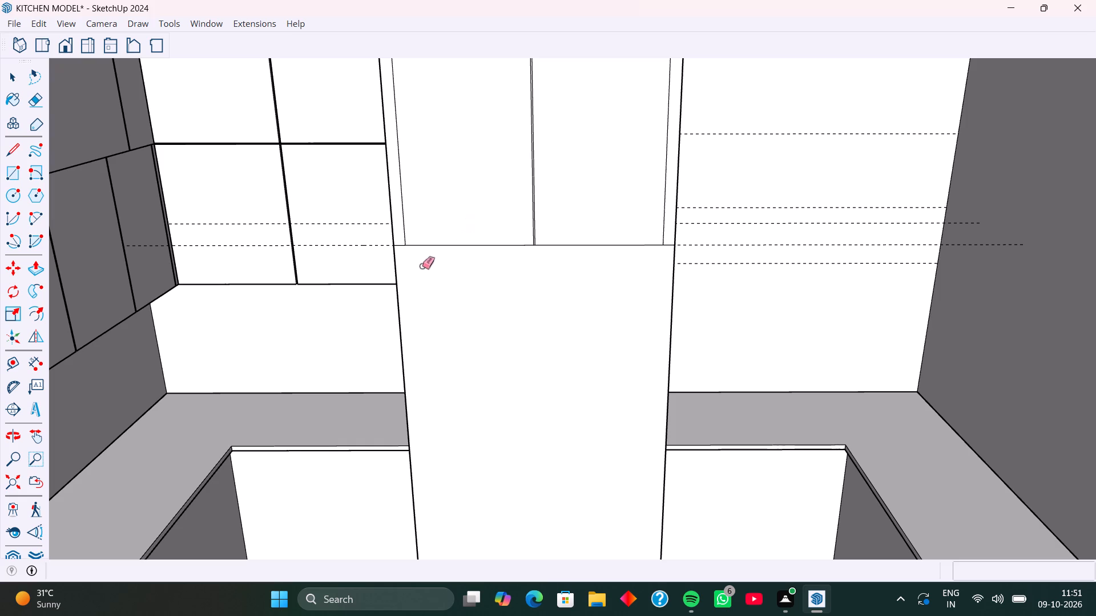
pyautogui.moveTo(456, 251); pyautogui.dragTo(477, 218, button='middle')
pyautogui.scroll(4, 412, 232)
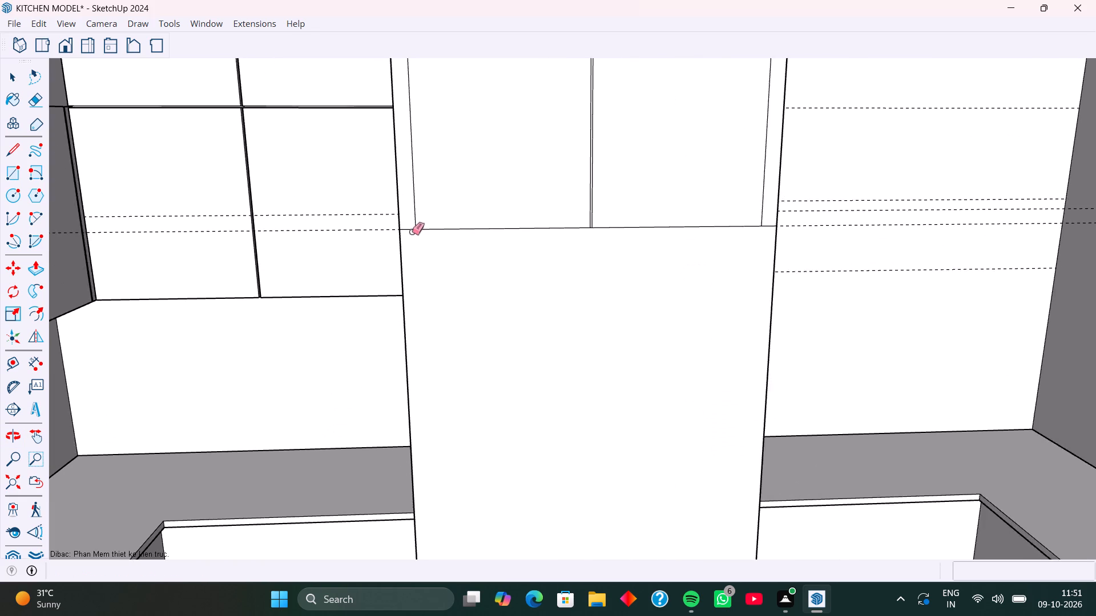
pyautogui.scroll(3, 412, 232)
pyautogui.click(409, 227)
pyautogui.scroll(-9, 397, 287)
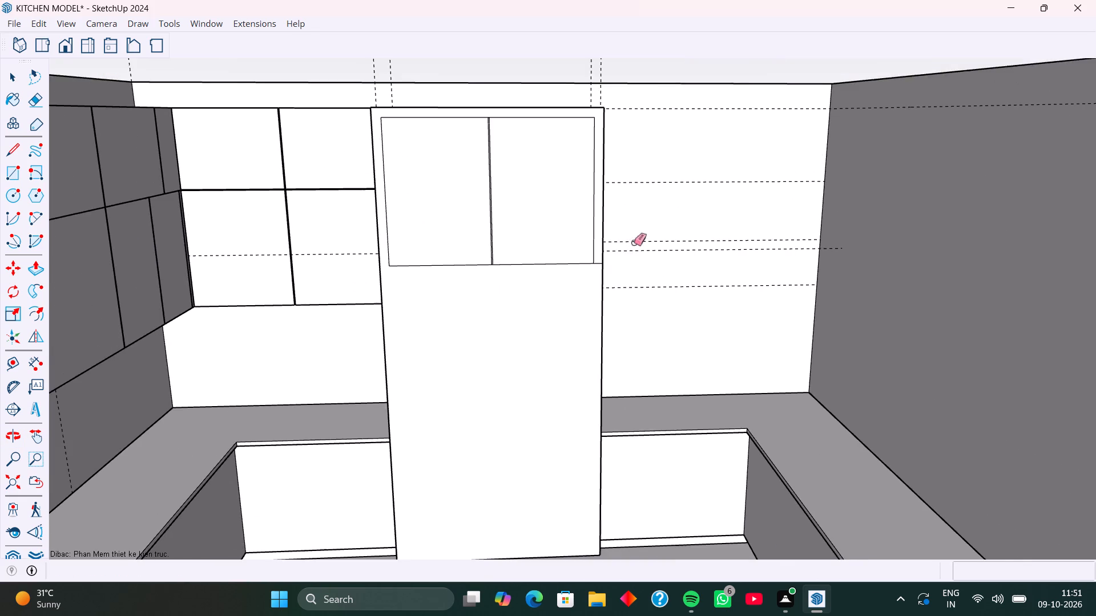
pyautogui.scroll(11, 607, 255)
pyautogui.moveTo(593, 267); pyautogui.dragTo(592, 276)
# Push both door panels of the tall unit's upper section 1" inward.
pyautogui.scroll(-5, 559, 294)
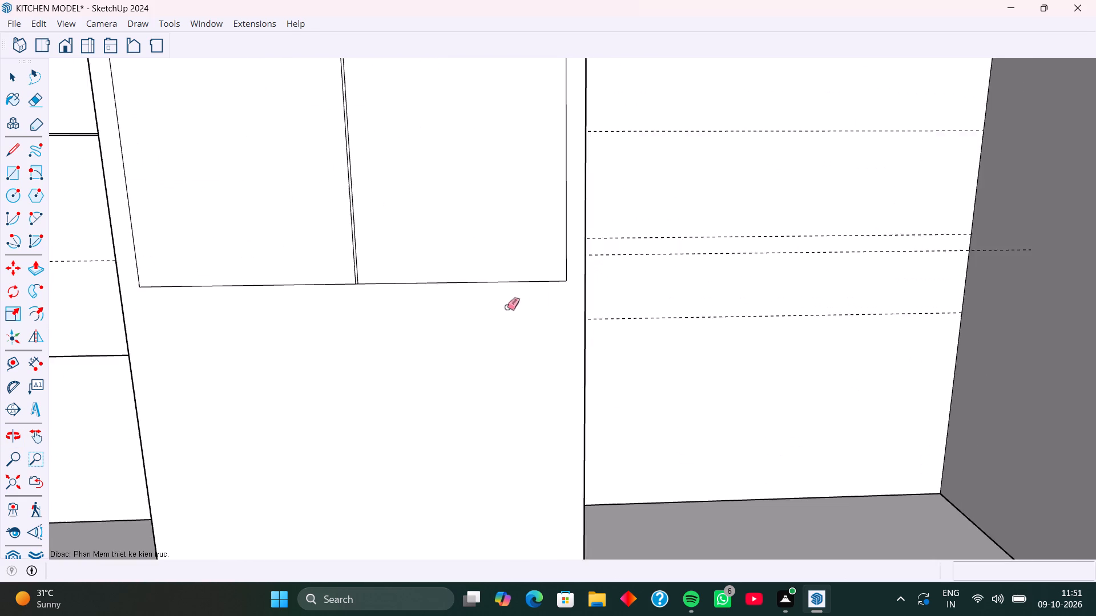
pyautogui.scroll(-5, 507, 307)
pyautogui.moveTo(485, 321); pyautogui.dragTo(487, 306, button='middle')
pyautogui.moveTo(479, 300); pyautogui.dragTo(479, 282, button='middle')
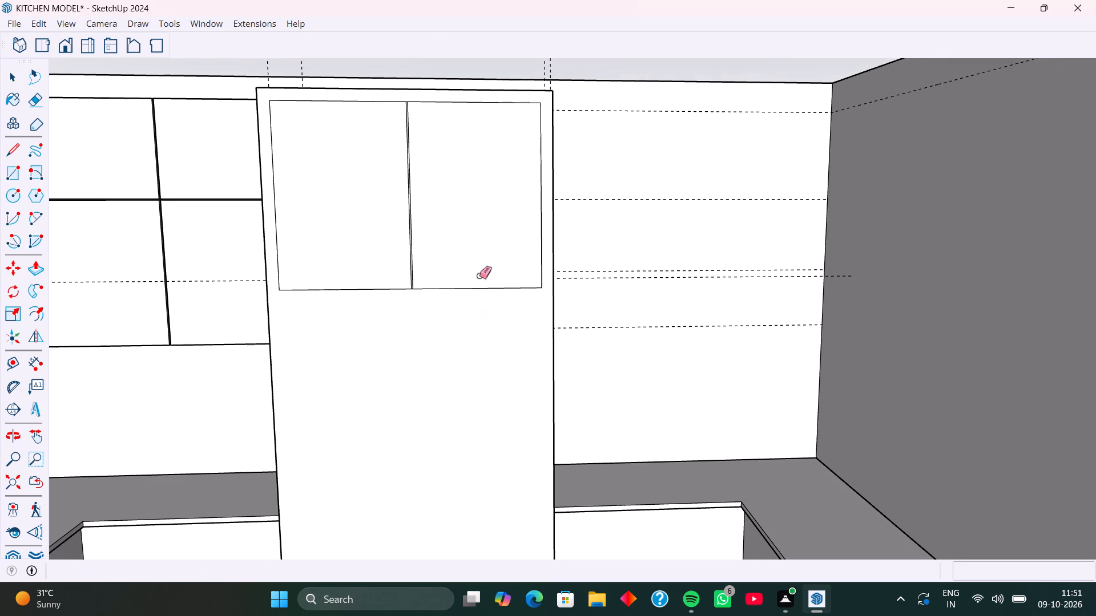
pyautogui.press('space')
pyautogui.click(477, 269)
pyautogui.press('o')
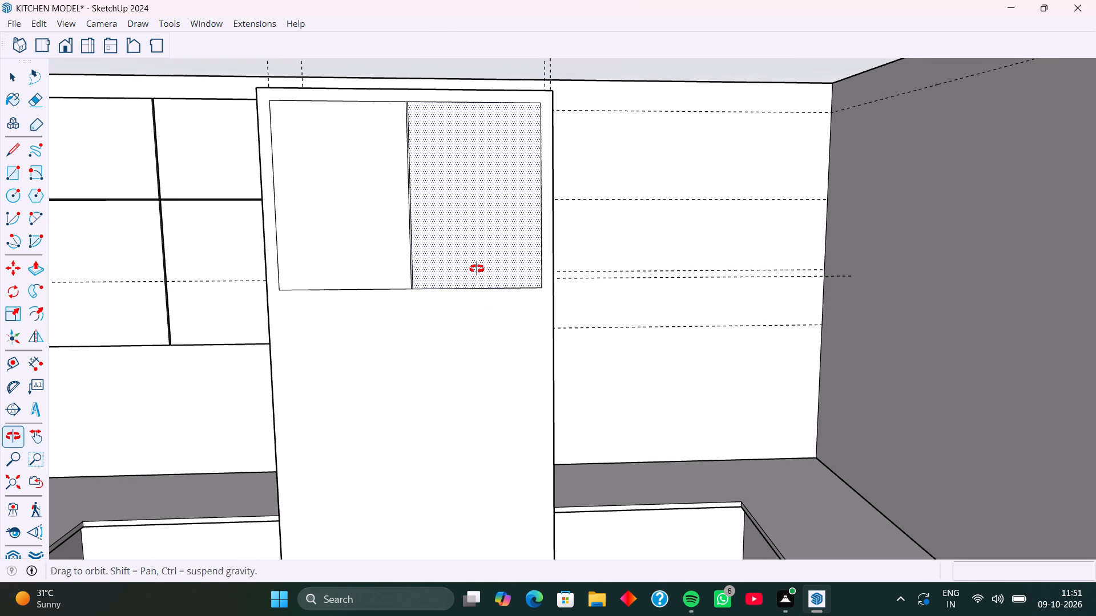
pyautogui.press('p')
pyautogui.click(477, 269)
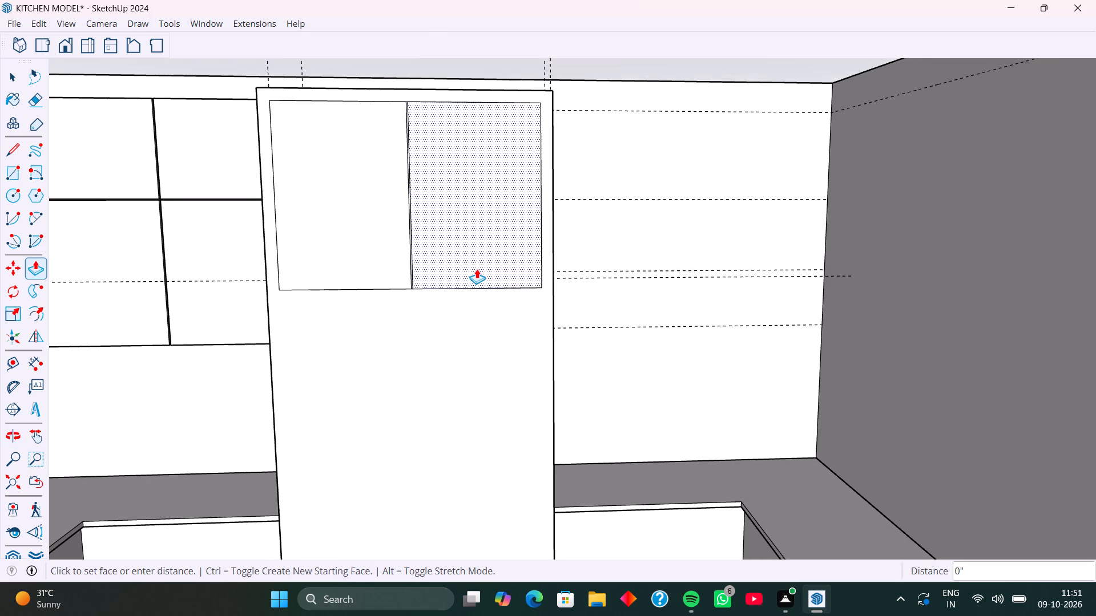
pyautogui.press('1')
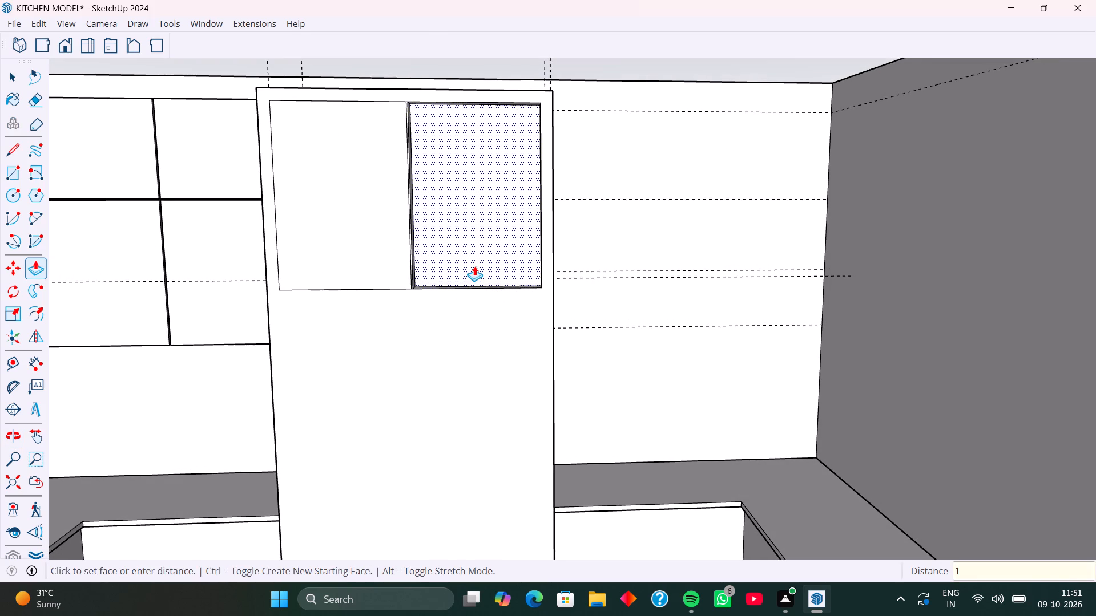
pyautogui.press('Return')
pyautogui.doubleClick(382, 248)
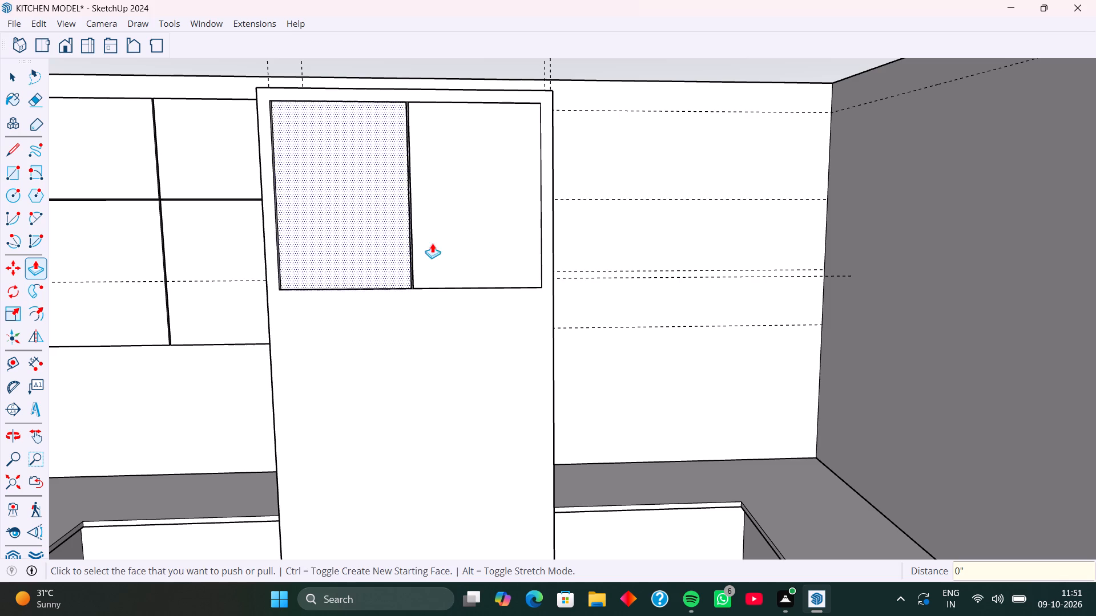
# Push the narrow strip between the two door panels in 1" flush with them, and a further 1" as a groove.
pyautogui.scroll(7, 418, 256)
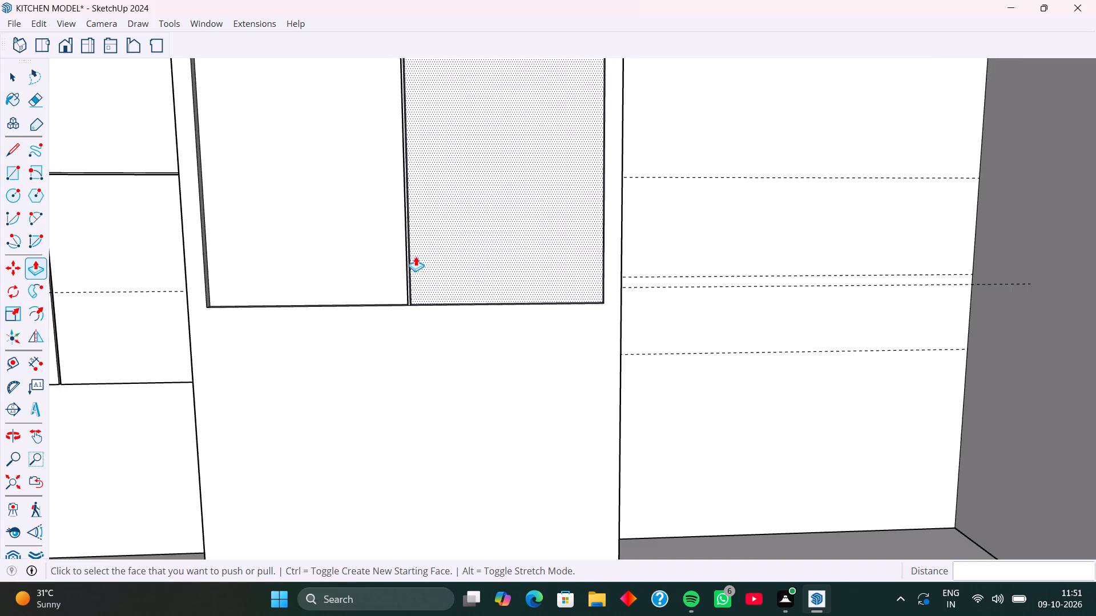
pyautogui.scroll(9, 416, 256)
pyautogui.moveTo(423, 312); pyautogui.dragTo(480, 338, button='middle')
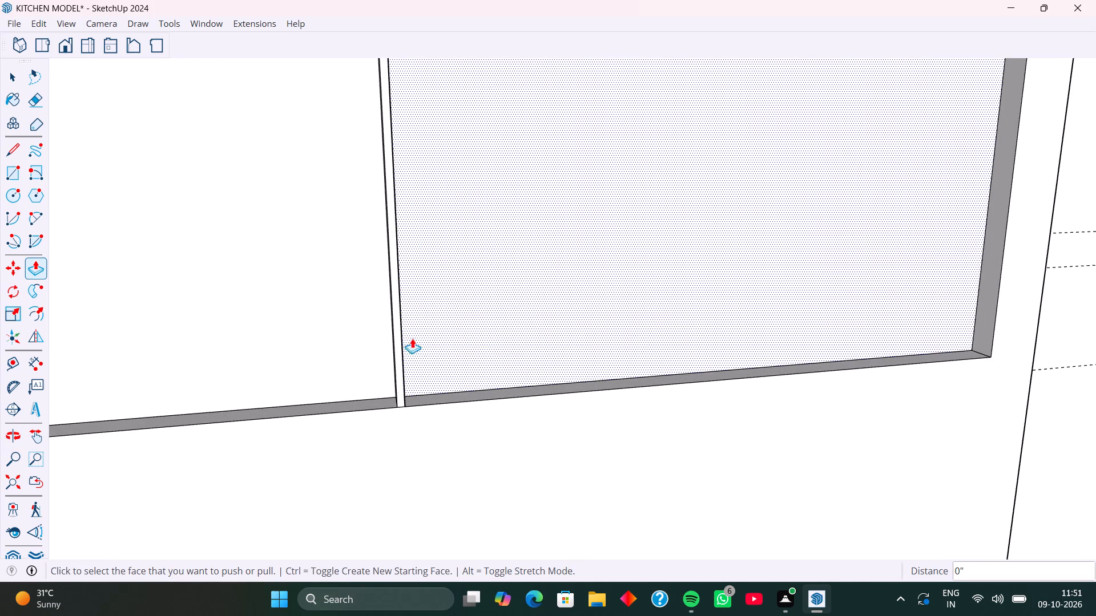
pyautogui.click(399, 341)
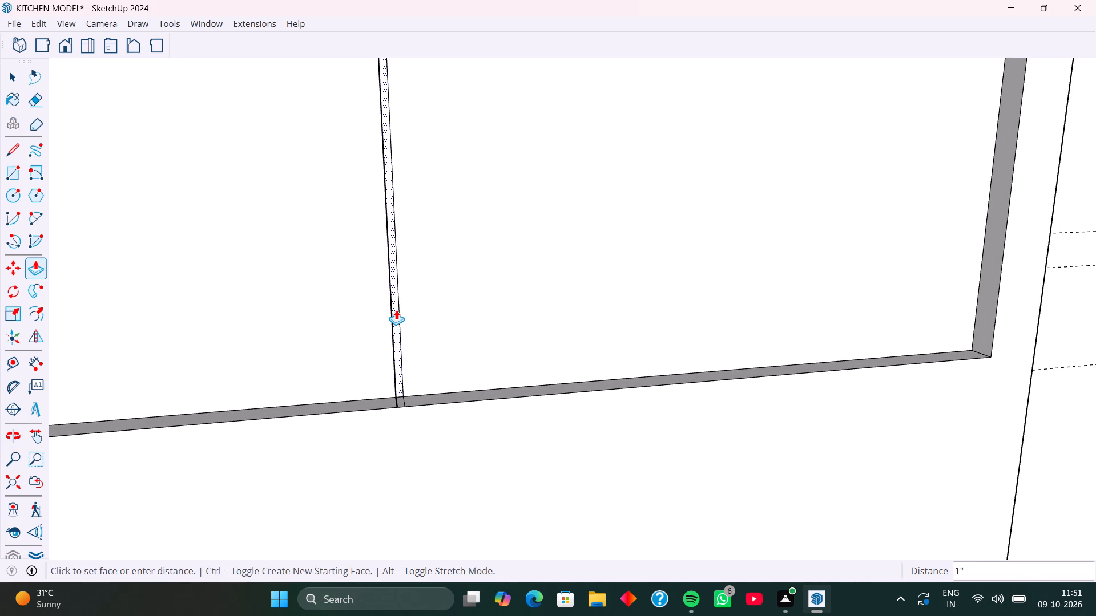
pyautogui.click(396, 310)
pyautogui.click(396, 310)
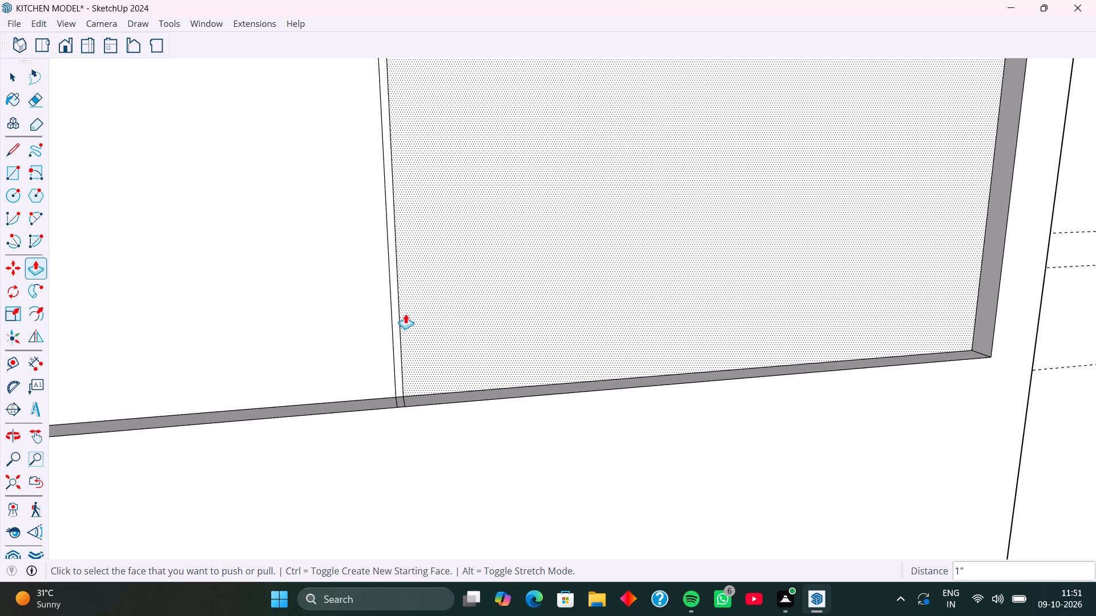
pyautogui.scroll(-5, 397, 325)
pyautogui.click(397, 346)
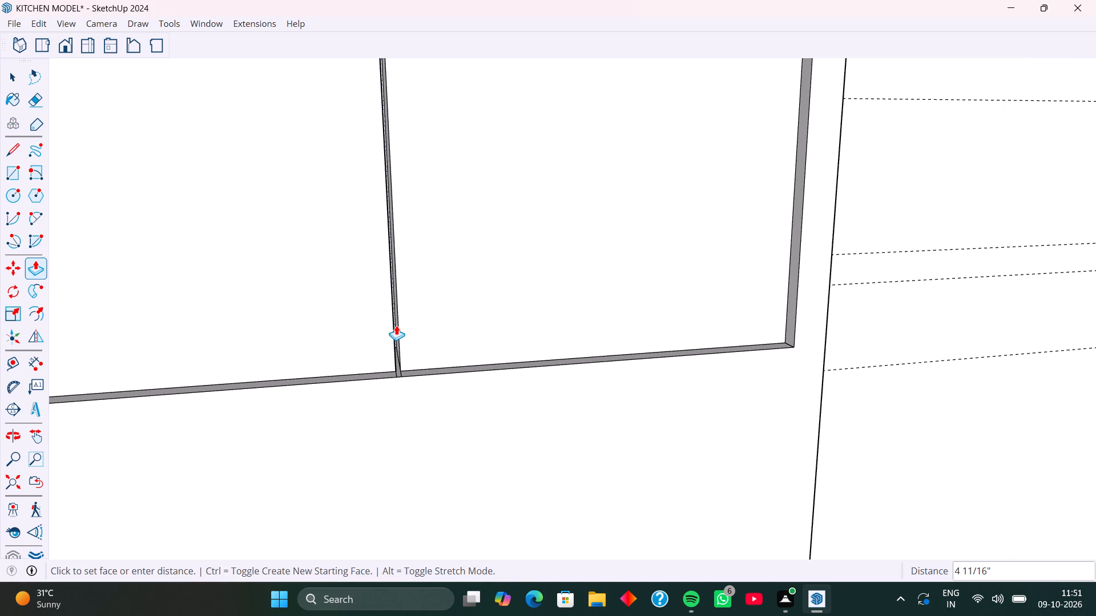
pyautogui.press('1')
pyautogui.press('Return')
# Erase the leftover short edges across the ledge at the bottom of the groove between the doors.
pyautogui.scroll(-15, 446, 362)
pyautogui.moveTo(381, 380); pyautogui.dragTo(350, 362, button='middle')
pyautogui.scroll(1, 414, 395)
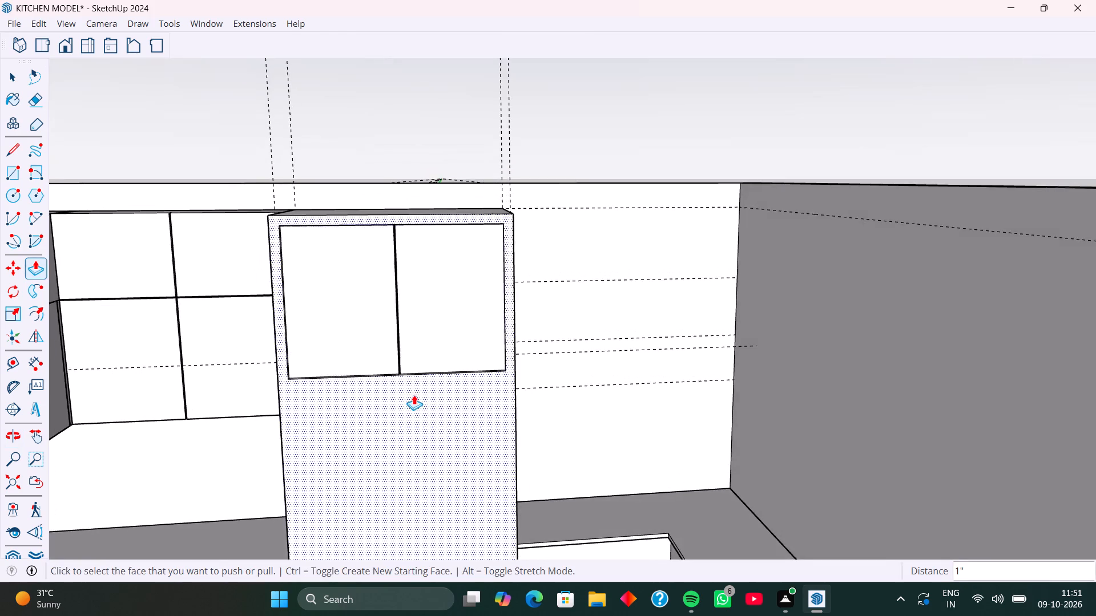
pyautogui.scroll(8, 414, 395)
pyautogui.moveTo(400, 373); pyautogui.dragTo(403, 425, button='middle')
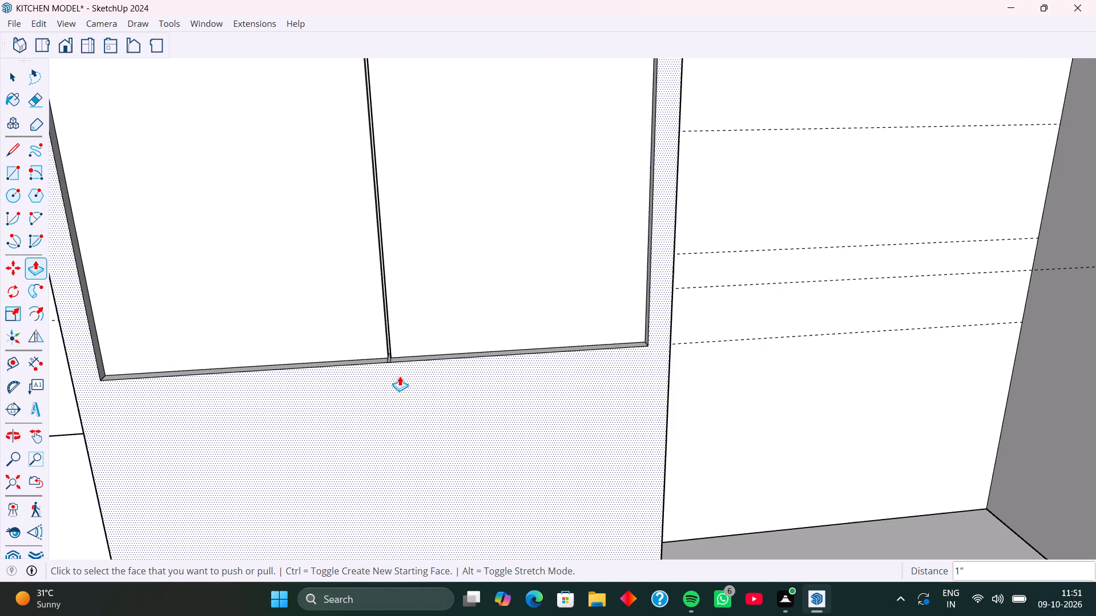
pyautogui.press('e')
pyautogui.scroll(8, 396, 370)
pyautogui.moveTo(397, 364); pyautogui.dragTo(402, 422, button='middle')
pyautogui.scroll(7, 385, 356)
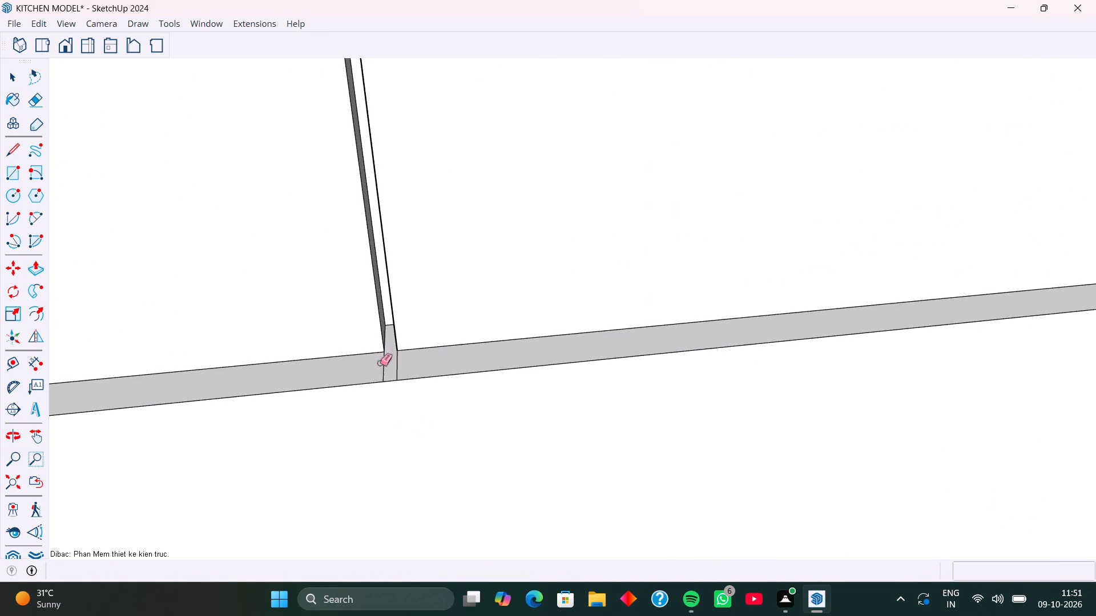
pyautogui.scroll(1, 380, 363)
pyautogui.moveTo(371, 365); pyautogui.dragTo(417, 363)
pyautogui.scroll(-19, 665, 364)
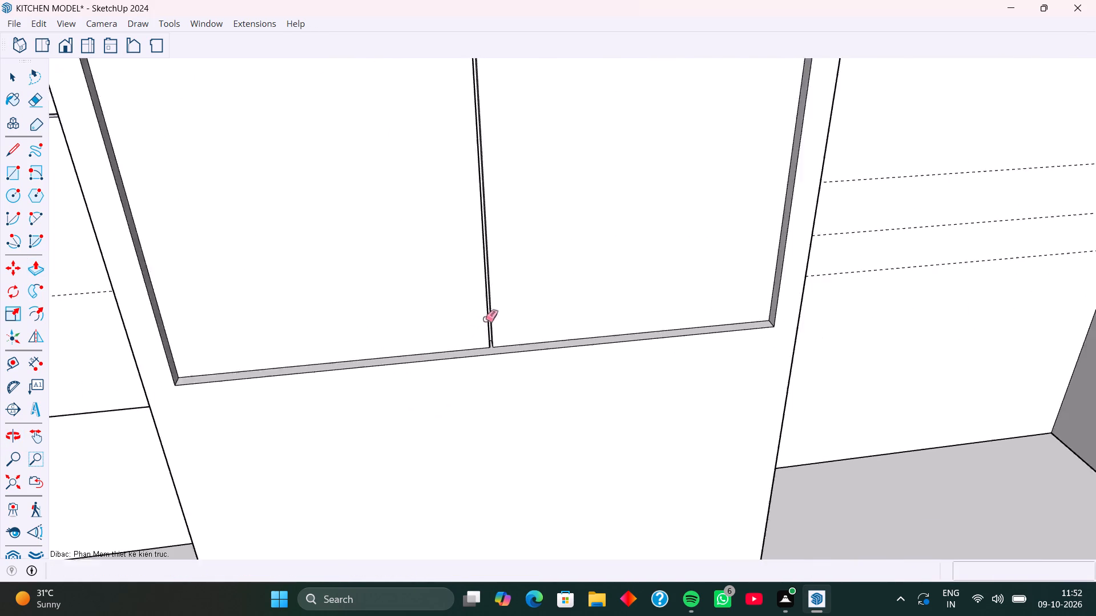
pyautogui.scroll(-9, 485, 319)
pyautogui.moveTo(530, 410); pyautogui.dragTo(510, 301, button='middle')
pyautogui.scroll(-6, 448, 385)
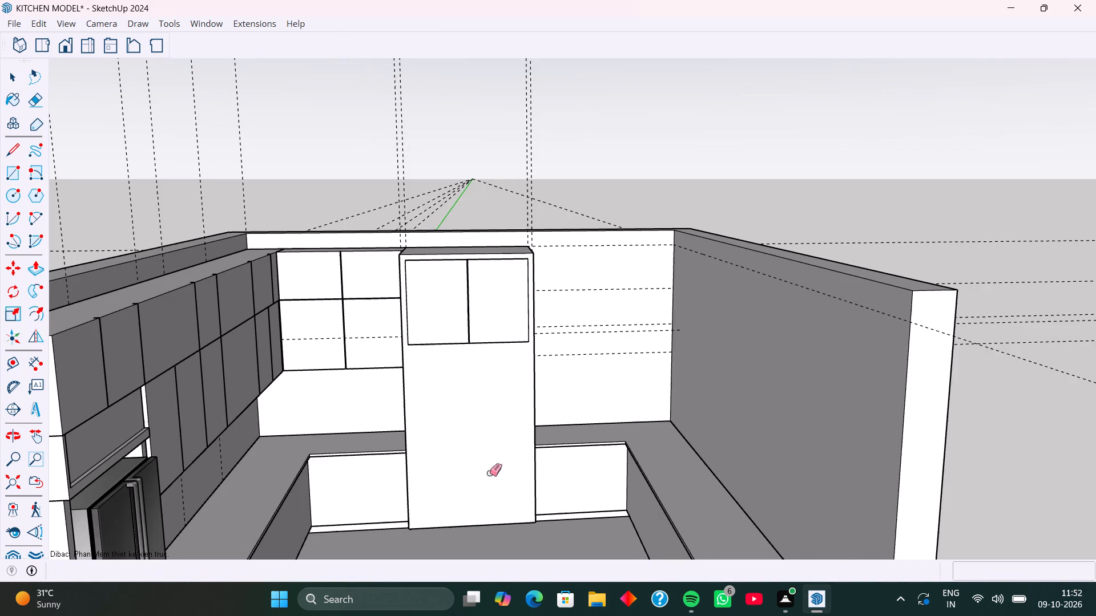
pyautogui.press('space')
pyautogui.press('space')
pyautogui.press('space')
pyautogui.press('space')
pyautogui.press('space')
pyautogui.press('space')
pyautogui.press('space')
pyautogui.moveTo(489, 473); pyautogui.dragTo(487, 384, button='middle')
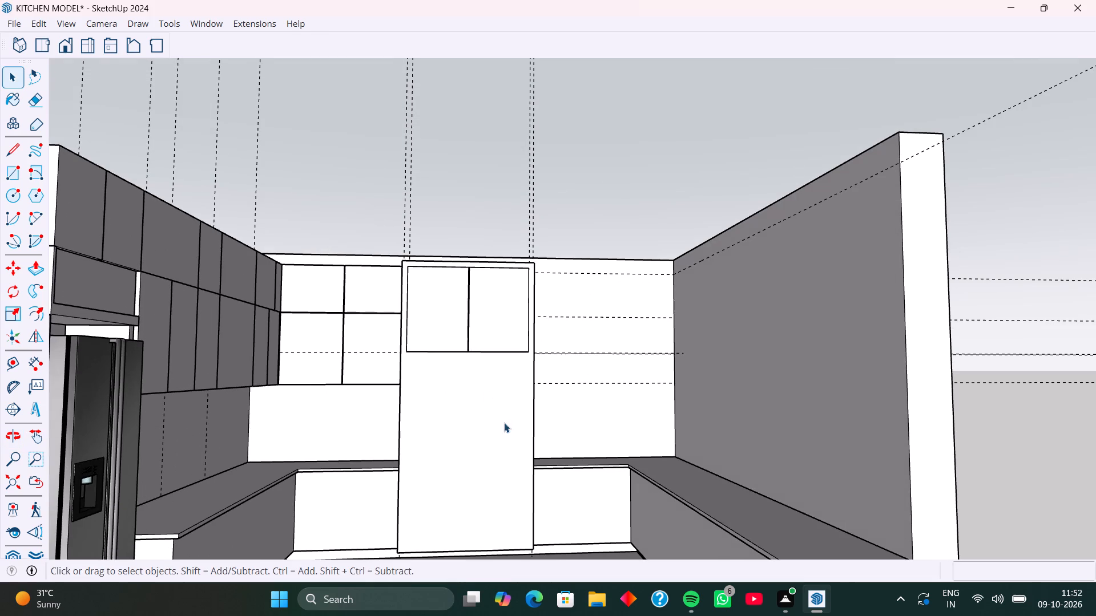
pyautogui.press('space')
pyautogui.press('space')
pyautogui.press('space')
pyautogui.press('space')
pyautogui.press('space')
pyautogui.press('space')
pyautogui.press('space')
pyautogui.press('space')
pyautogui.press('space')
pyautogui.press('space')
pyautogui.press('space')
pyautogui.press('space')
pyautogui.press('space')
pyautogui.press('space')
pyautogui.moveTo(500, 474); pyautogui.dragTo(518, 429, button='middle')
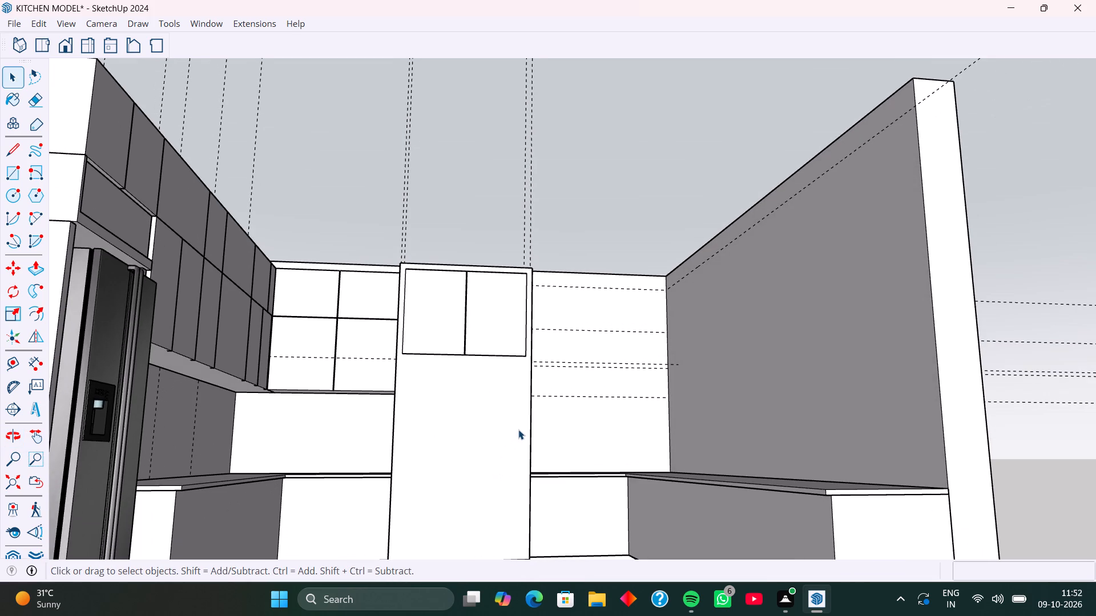
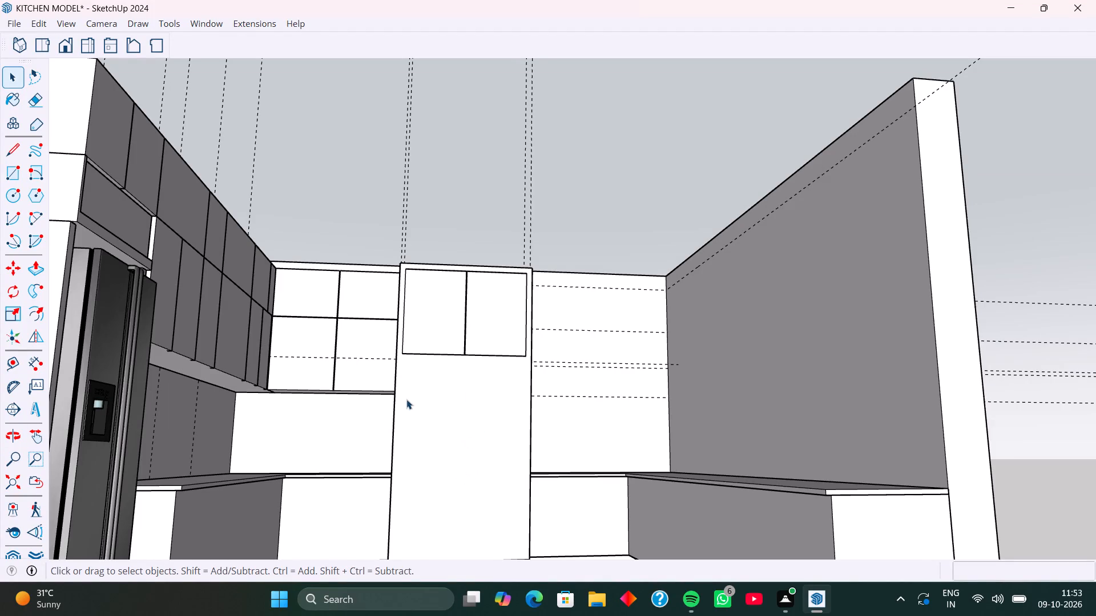
# Examine the tall unit's recessed upper doors, their bottom edge and the plain front below from several distances and angles.
pyautogui.scroll(-4, 426, 383)
pyautogui.moveTo(450, 396); pyautogui.dragTo(446, 488, button='middle')
pyautogui.scroll(4, 434, 372)
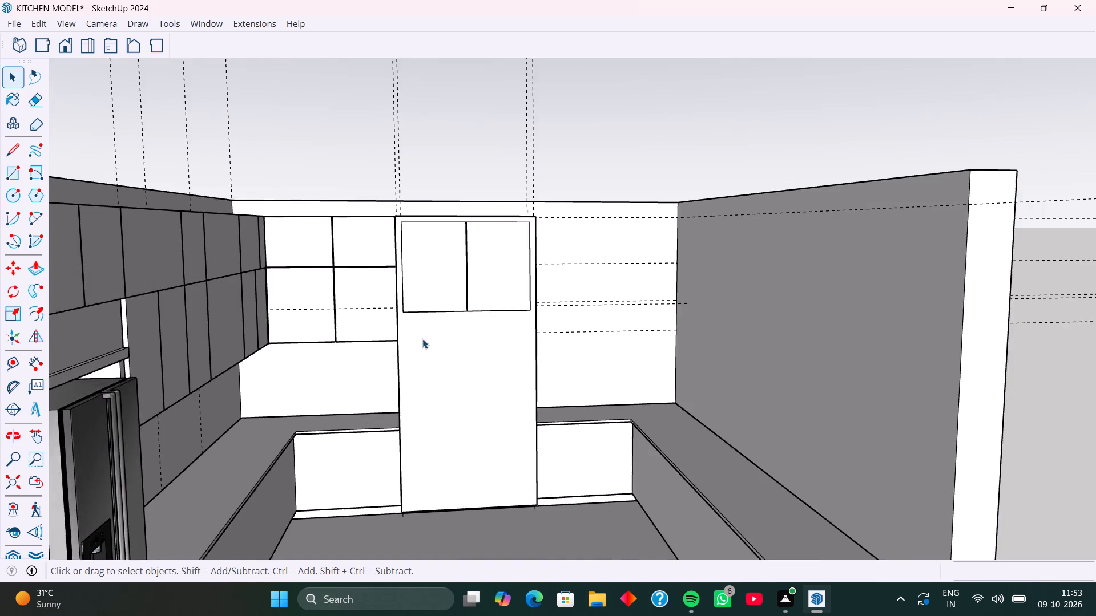
pyautogui.scroll(3, 422, 339)
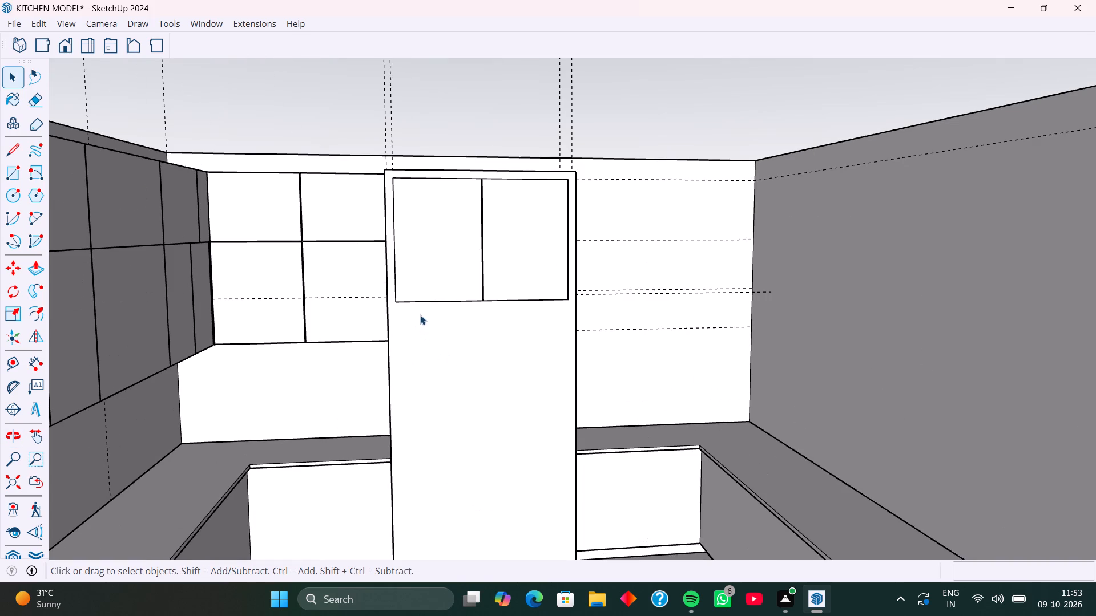
pyautogui.scroll(3, 417, 315)
pyautogui.scroll(-4, 412, 321)
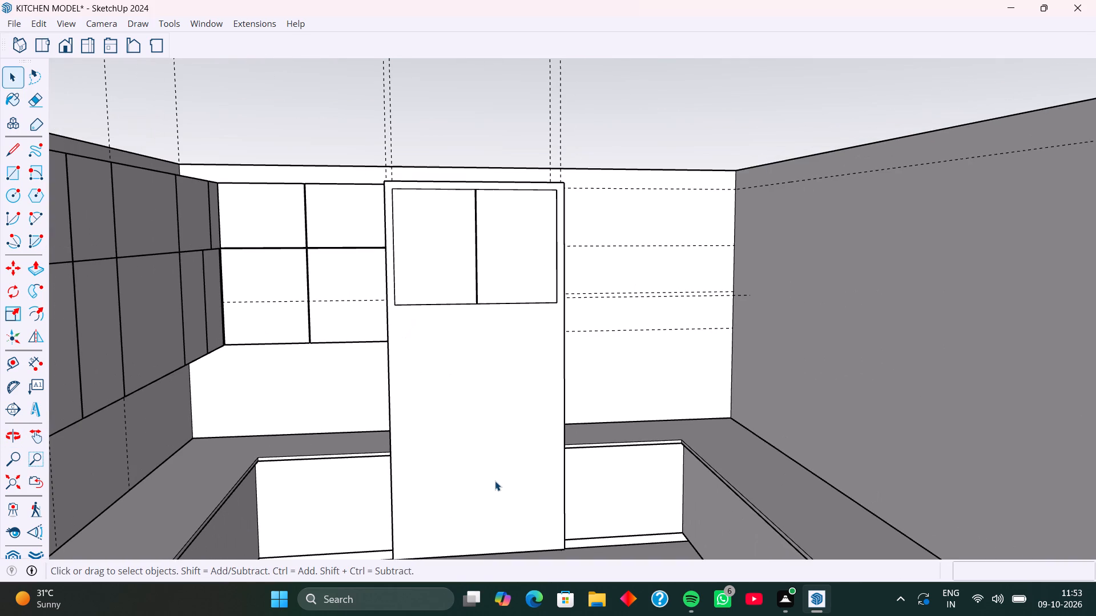
pyautogui.moveTo(417, 334); pyautogui.dragTo(384, 339, button='middle')
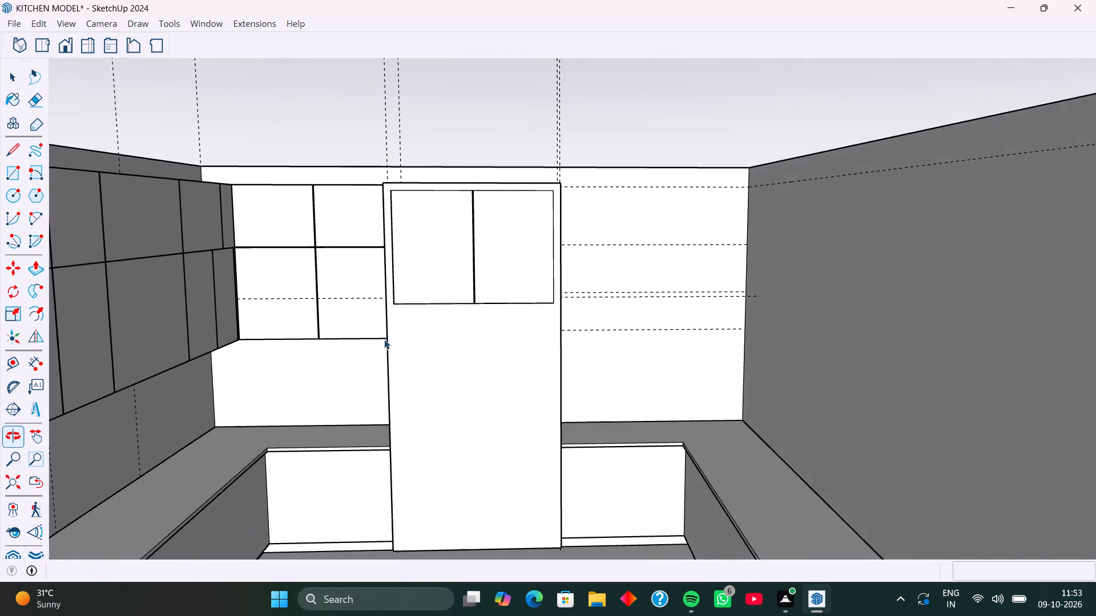
pyautogui.scroll(6, 408, 321)
pyautogui.moveTo(413, 304); pyautogui.dragTo(413, 370, button='middle')
pyautogui.scroll(3, 496, 304)
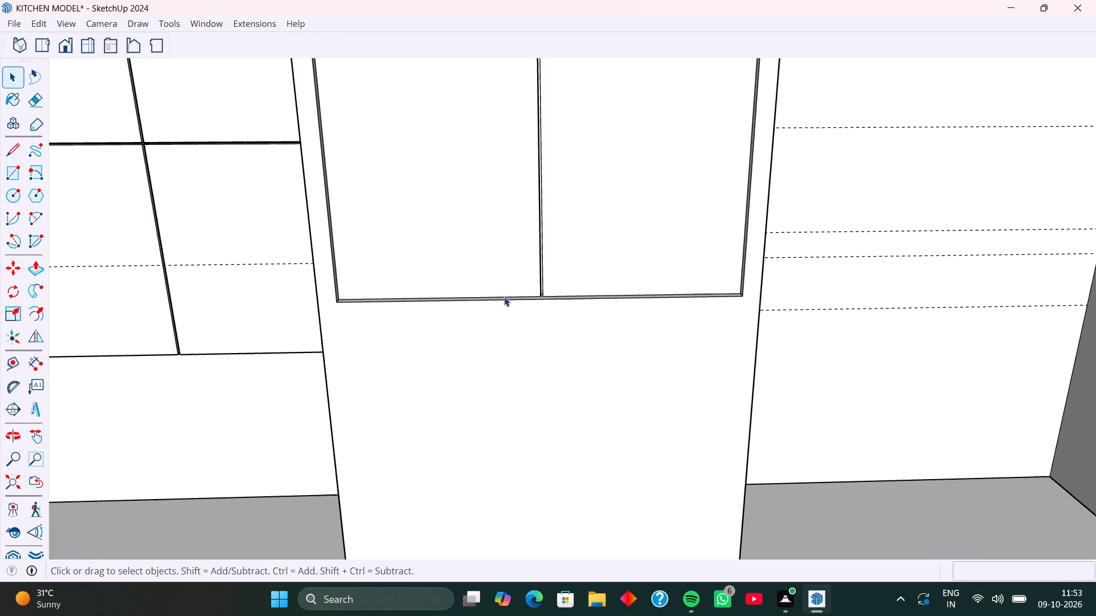
pyautogui.scroll(3, 352, 317)
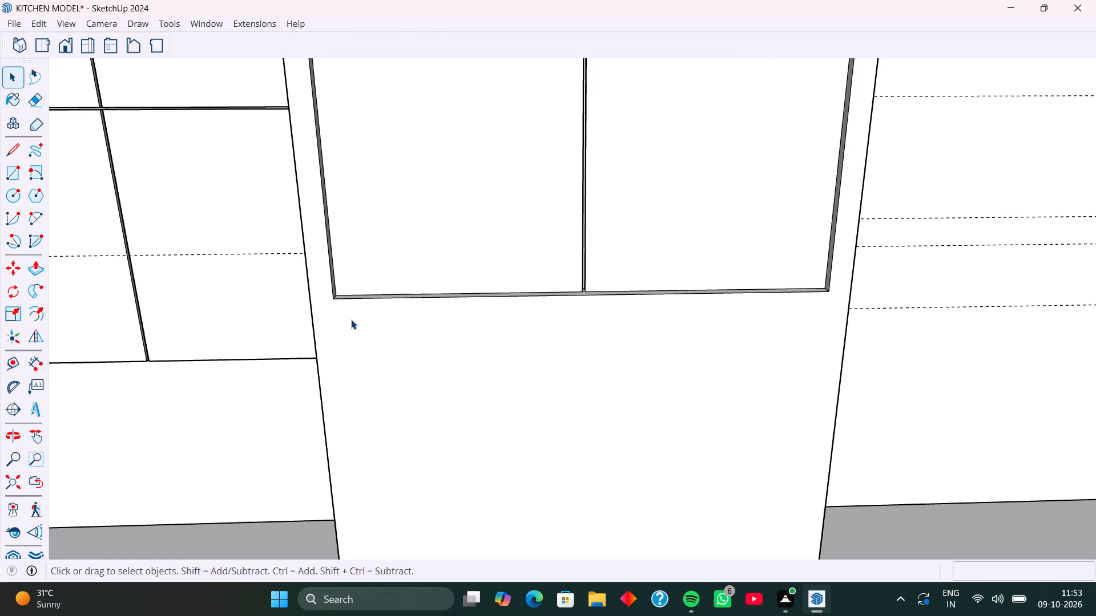
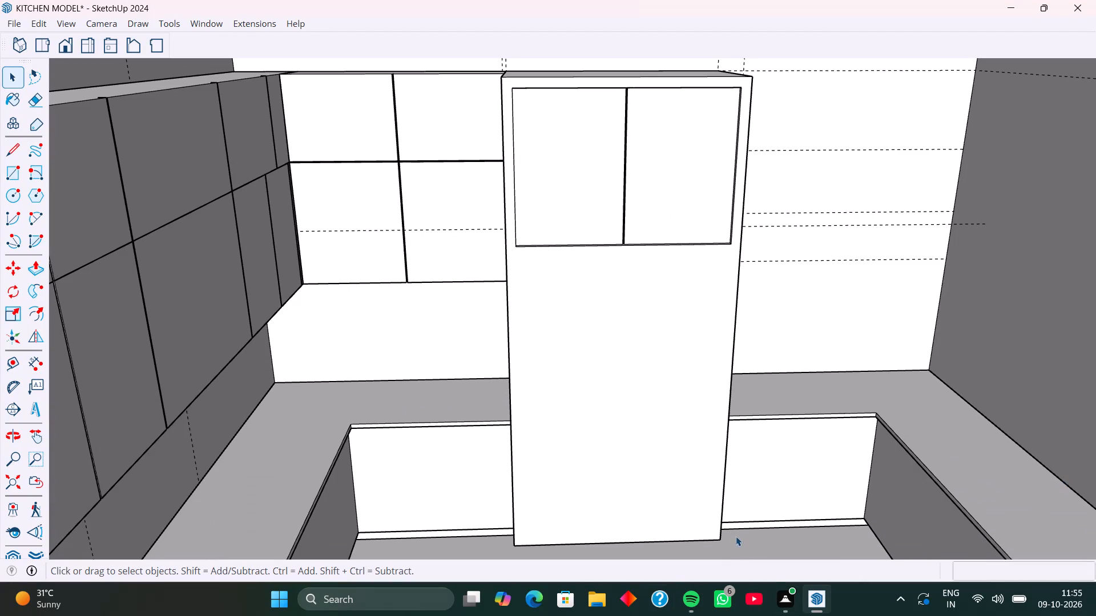
# Place vertical guide lines on both side edges of the upper door recess, running down the tall unit's front.
pyautogui.press('t')
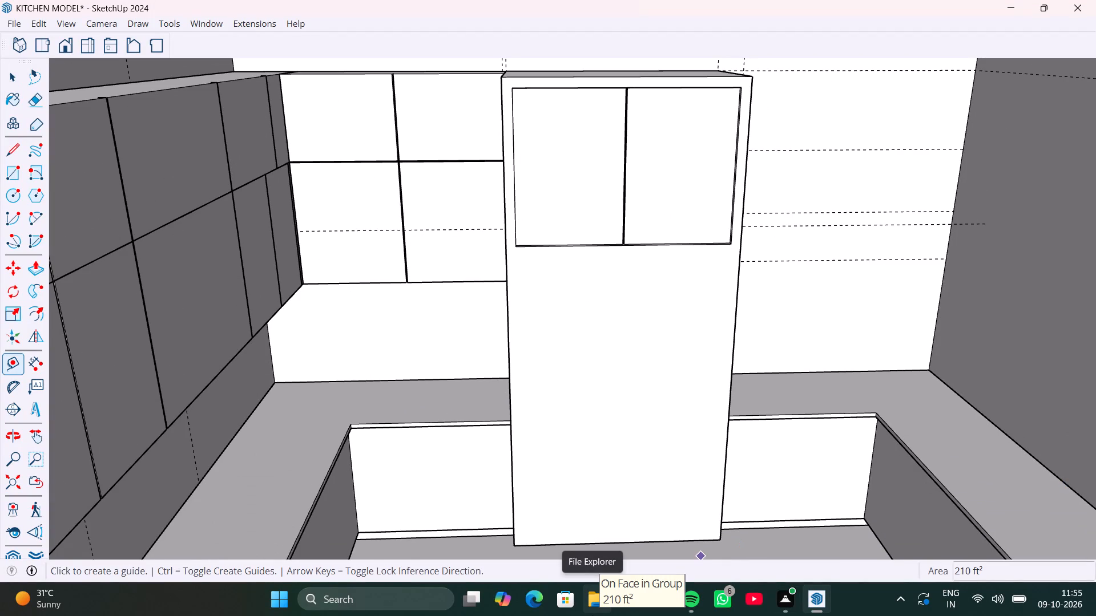
pyautogui.click(511, 156)
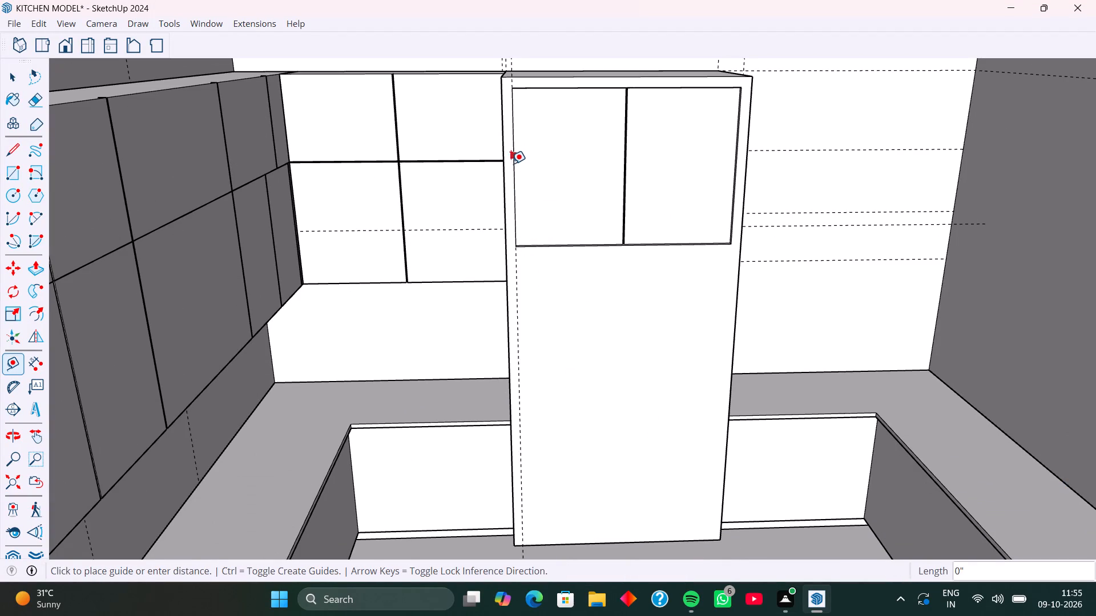
pyautogui.click(517, 198)
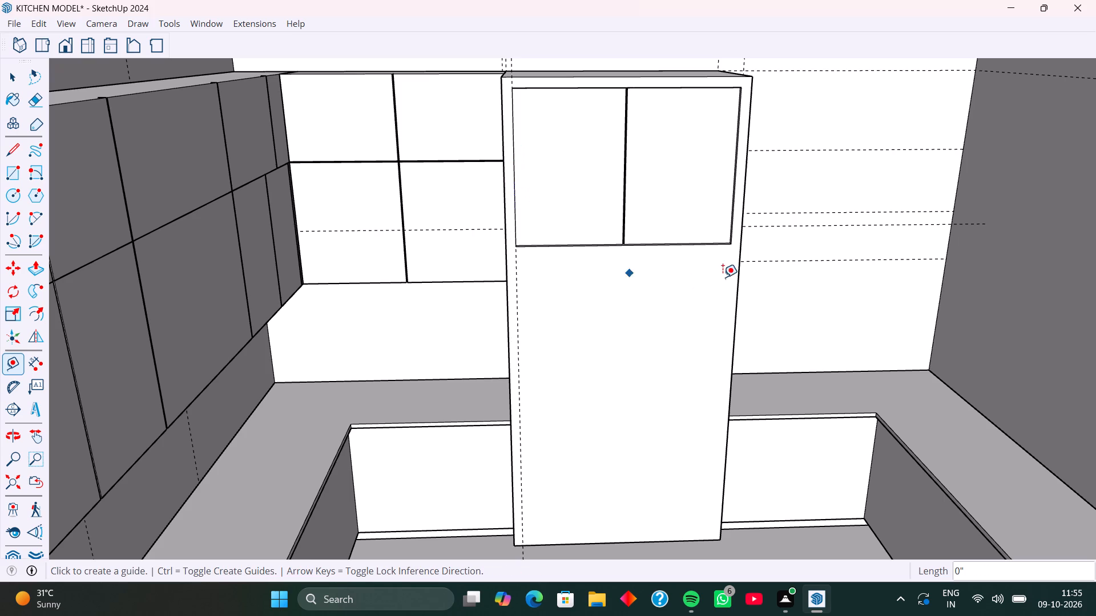
pyautogui.moveTo(739, 159); pyautogui.dragTo(698, 160, button='middle')
pyautogui.moveTo(731, 169); pyautogui.dragTo(692, 171, button='middle')
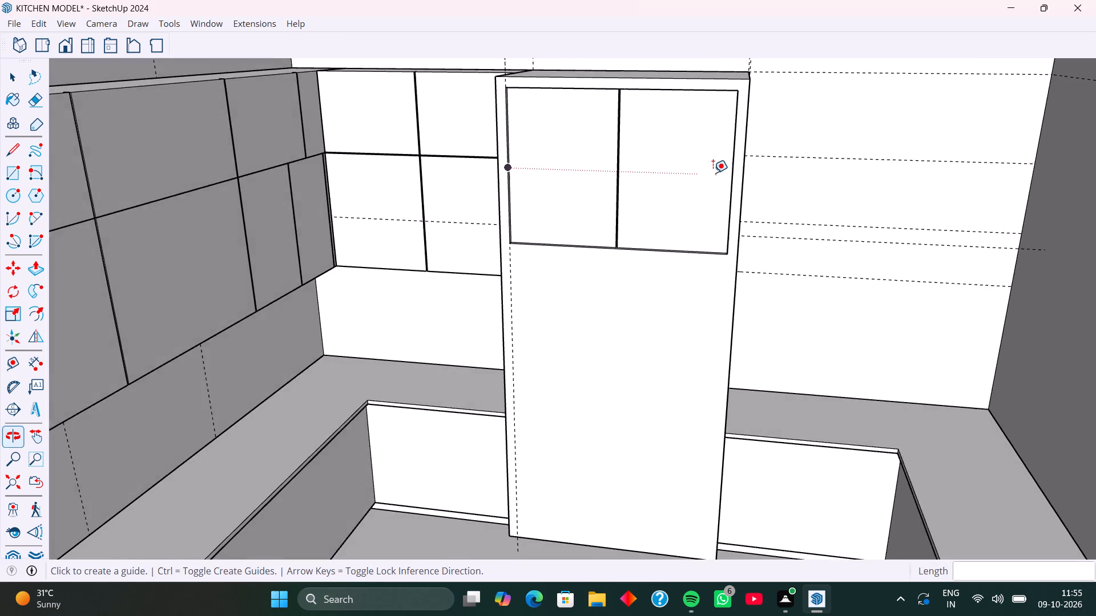
pyautogui.scroll(6, 723, 168)
pyautogui.click(739, 127)
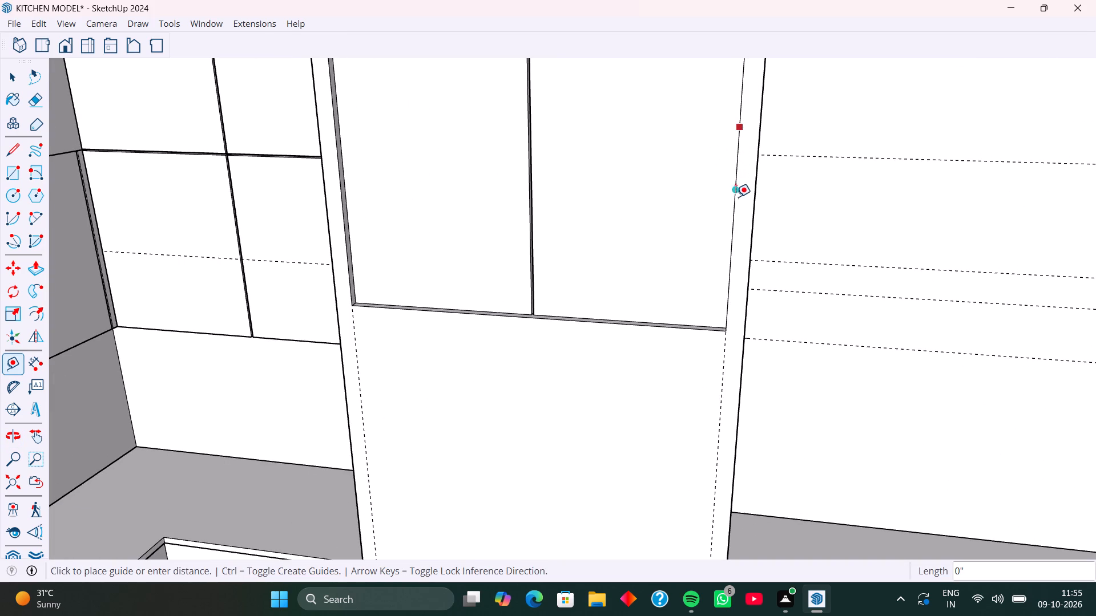
pyautogui.click(733, 213)
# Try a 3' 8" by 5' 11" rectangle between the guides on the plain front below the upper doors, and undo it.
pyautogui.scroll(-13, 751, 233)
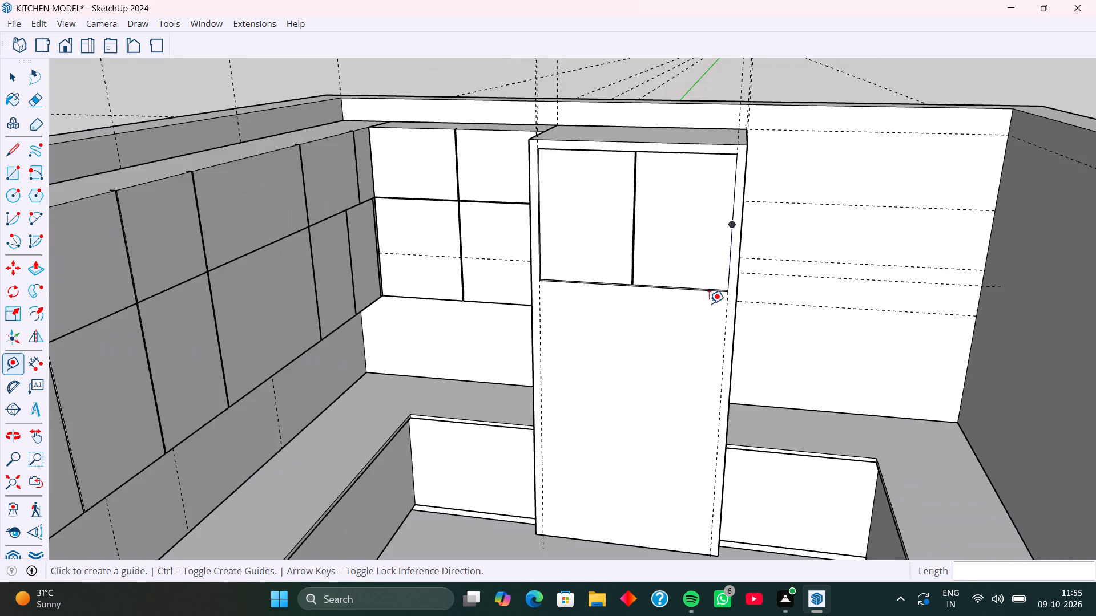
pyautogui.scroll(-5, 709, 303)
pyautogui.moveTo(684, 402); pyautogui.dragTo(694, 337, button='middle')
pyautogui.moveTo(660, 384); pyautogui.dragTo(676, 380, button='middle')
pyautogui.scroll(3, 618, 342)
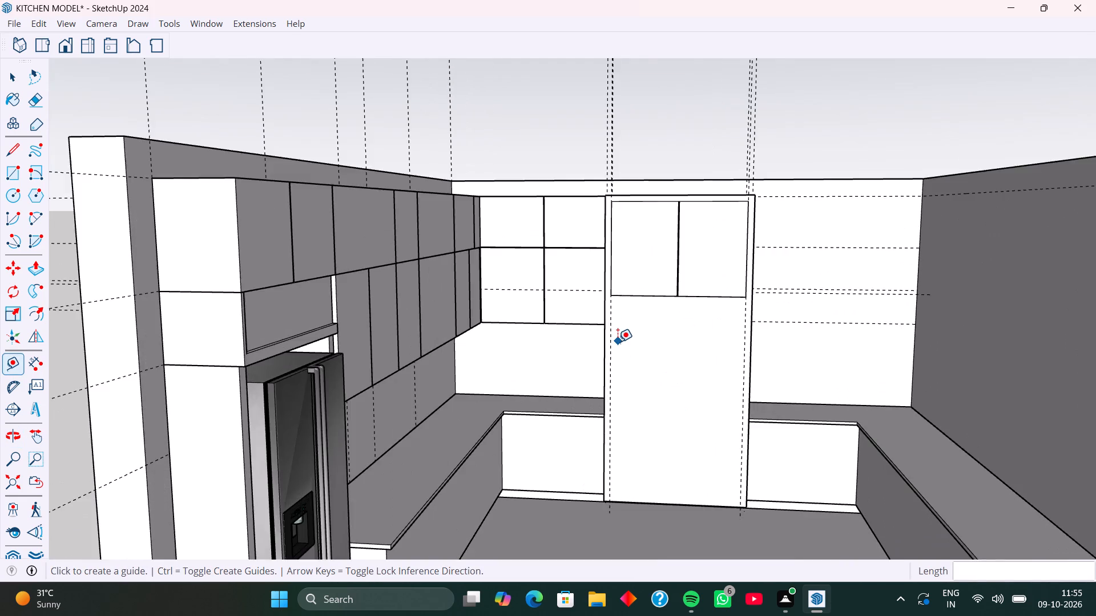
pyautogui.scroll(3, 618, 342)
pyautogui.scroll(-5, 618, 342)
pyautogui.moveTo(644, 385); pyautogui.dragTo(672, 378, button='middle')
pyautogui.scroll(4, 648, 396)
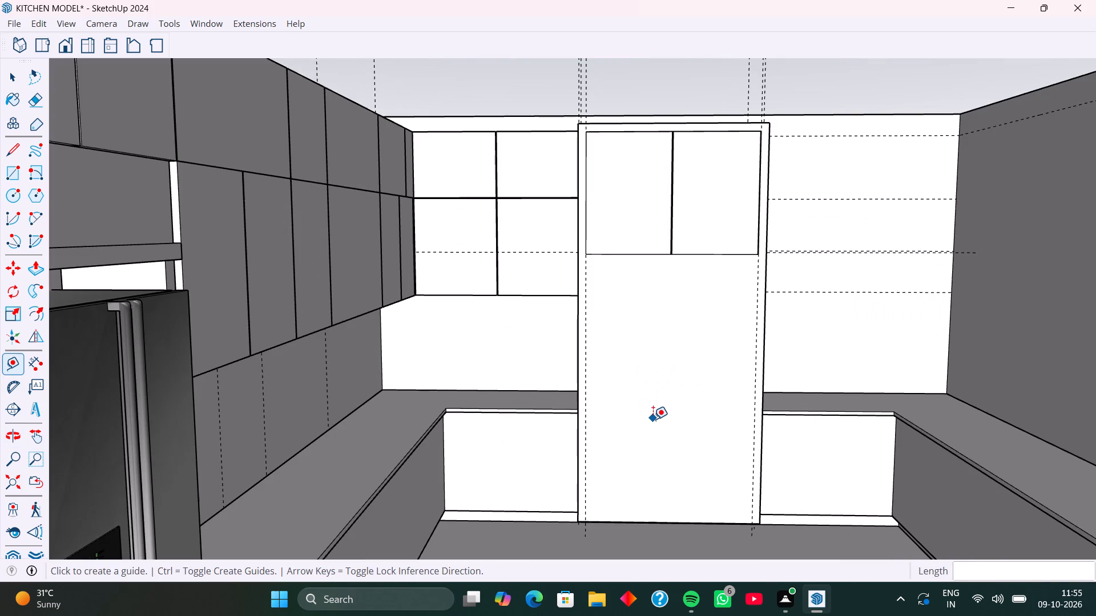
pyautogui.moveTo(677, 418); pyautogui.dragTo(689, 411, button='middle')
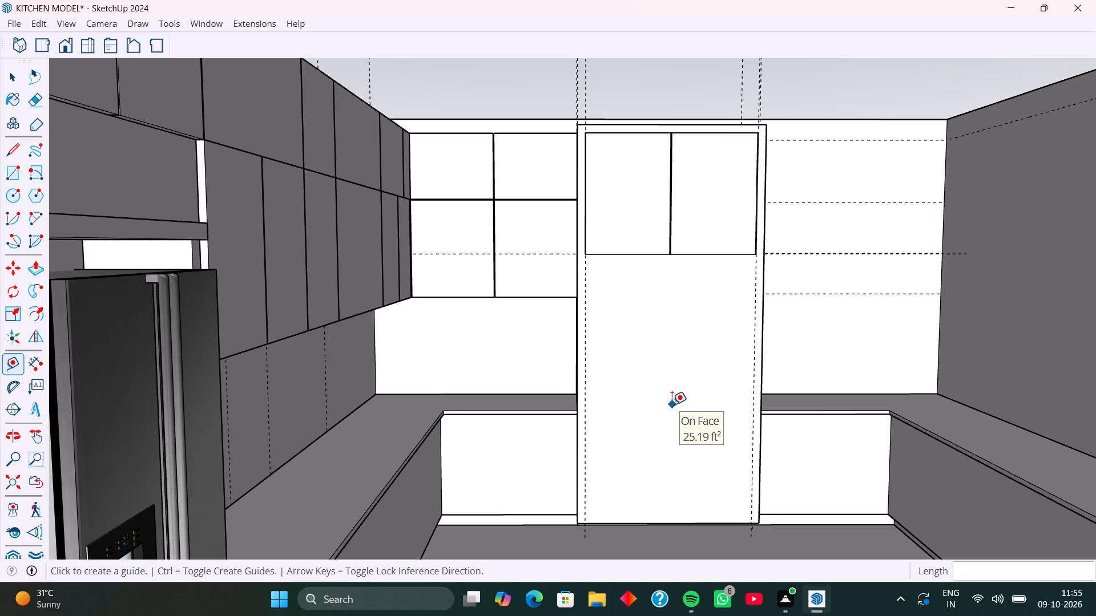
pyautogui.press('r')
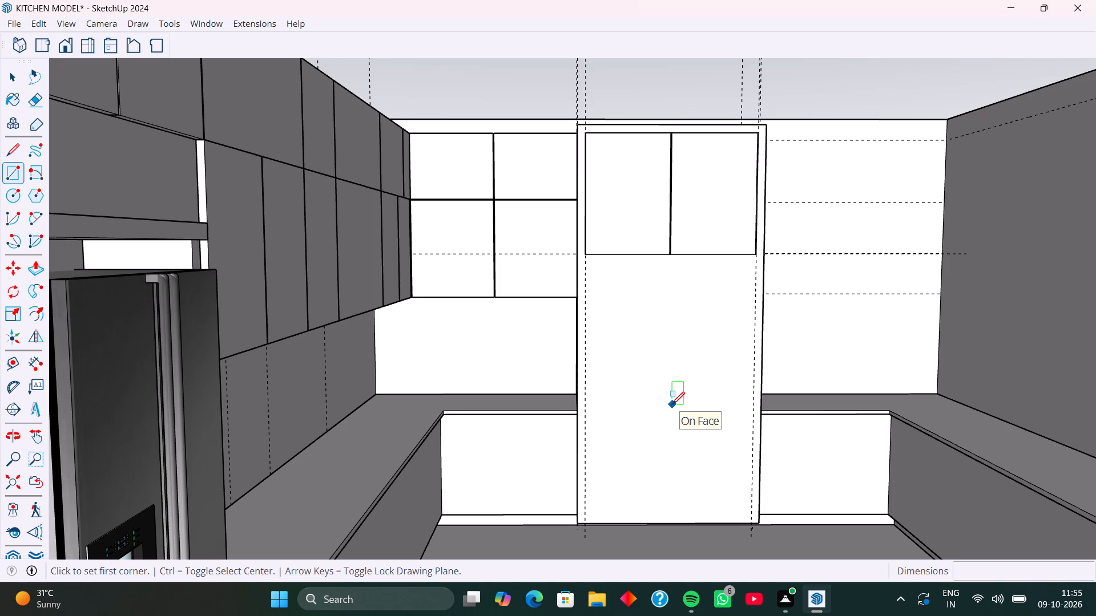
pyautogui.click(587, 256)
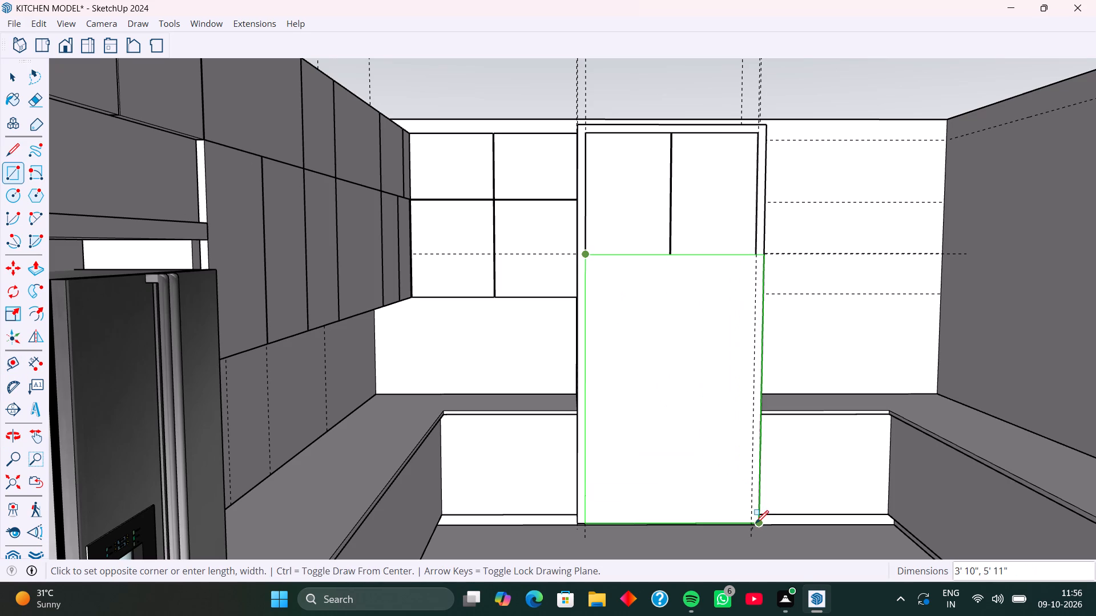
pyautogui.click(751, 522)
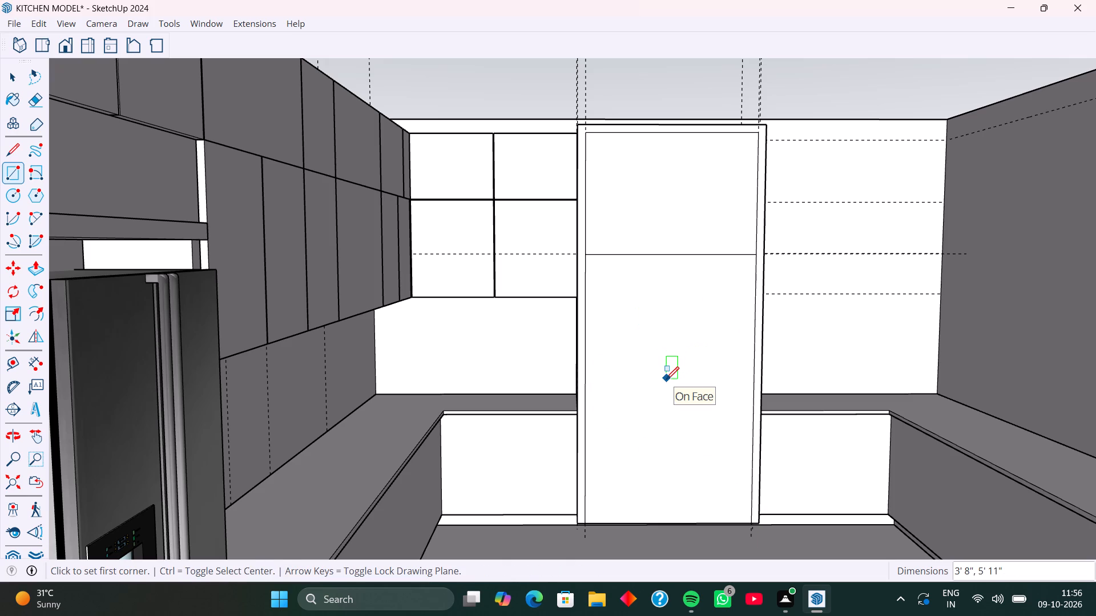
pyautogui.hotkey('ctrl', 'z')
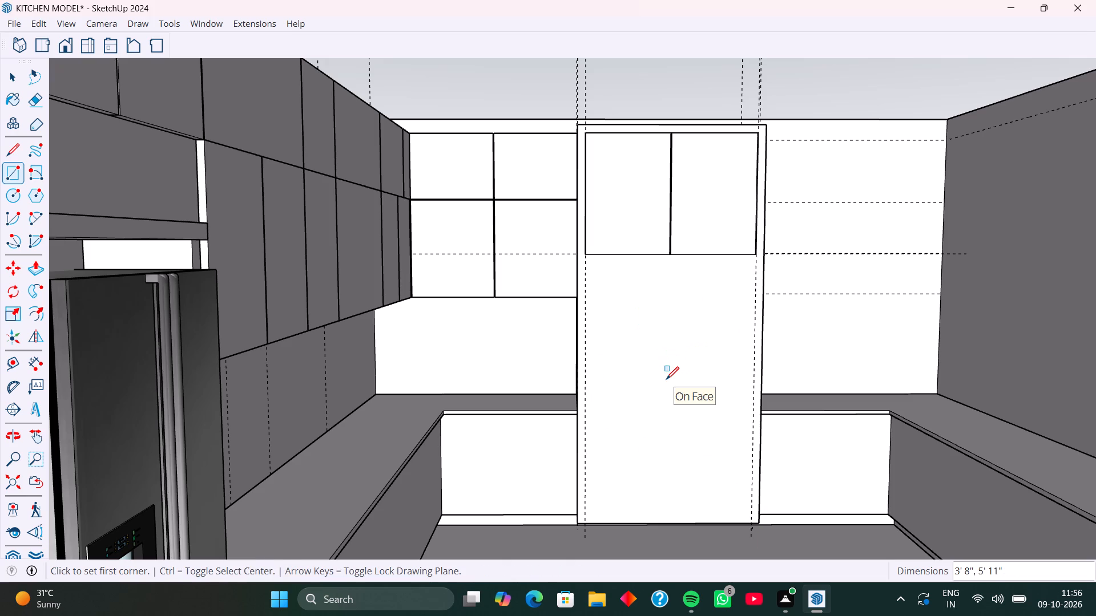
# Examine the tall unit's plain lower front and its base near the floor, between the two vertical guides.
pyautogui.scroll(-3, 660, 427)
pyautogui.moveTo(664, 449); pyautogui.dragTo(670, 415, button='middle')
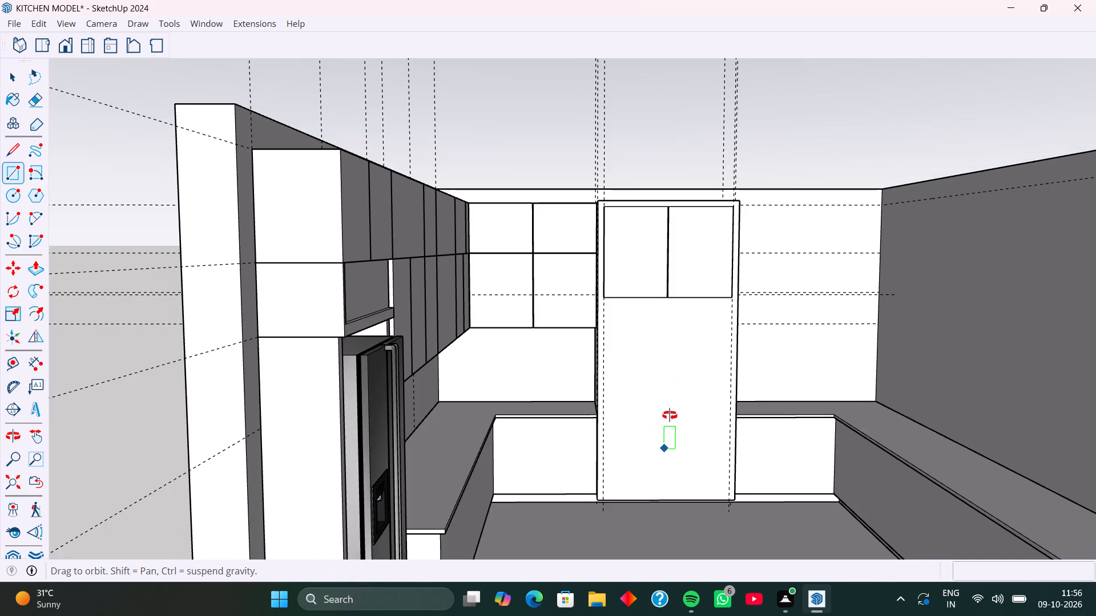
pyautogui.moveTo(670, 415); pyautogui.dragTo(679, 364, button='middle')
pyautogui.moveTo(632, 517); pyautogui.dragTo(648, 432, button='middle')
pyautogui.moveTo(648, 432); pyautogui.dragTo(649, 564, button='middle')
pyautogui.scroll(9, 690, 441)
pyautogui.moveTo(685, 278); pyautogui.dragTo(661, 374, button='middle')
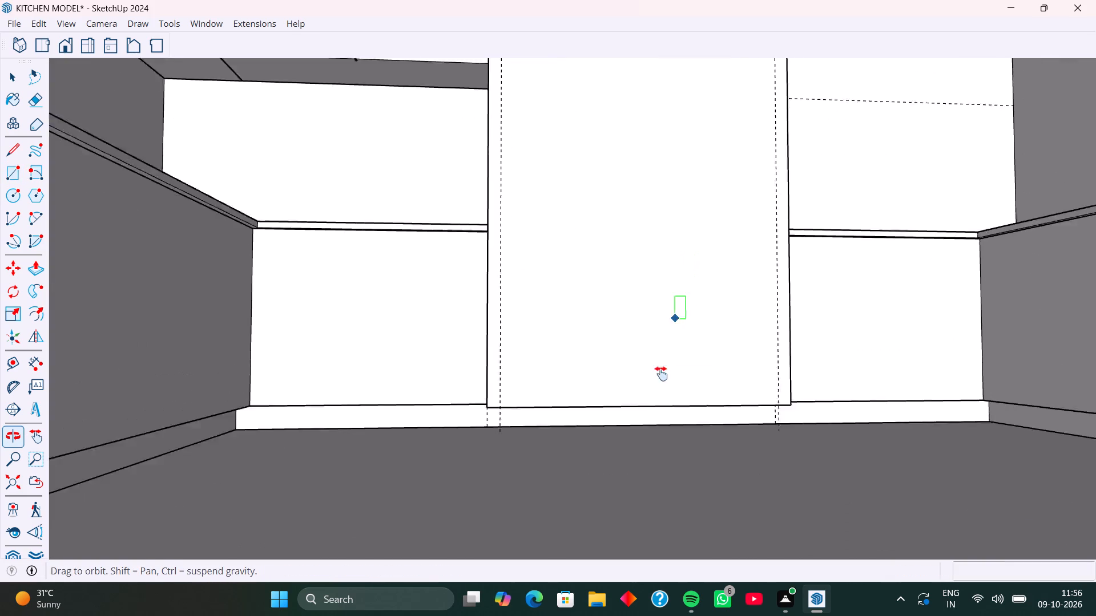
pyautogui.moveTo(661, 374); pyautogui.dragTo(655, 412, button='middle')
pyautogui.keyDown('shift'); pyautogui.moveTo(643, 295); pyautogui.dragTo(627, 356, button='middle'); pyautogui.keyUp('shift')
pyautogui.scroll(-3, 627, 349)
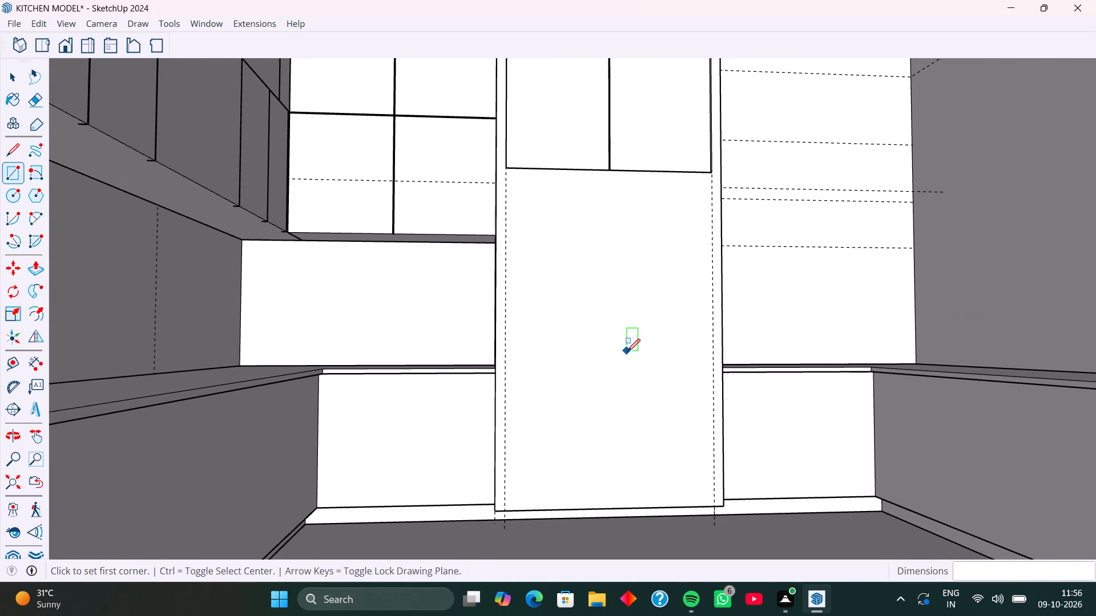
pyautogui.keyDown('shift'); pyautogui.moveTo(634, 309); pyautogui.dragTo(634, 321, button='middle'); pyautogui.keyUp('shift')
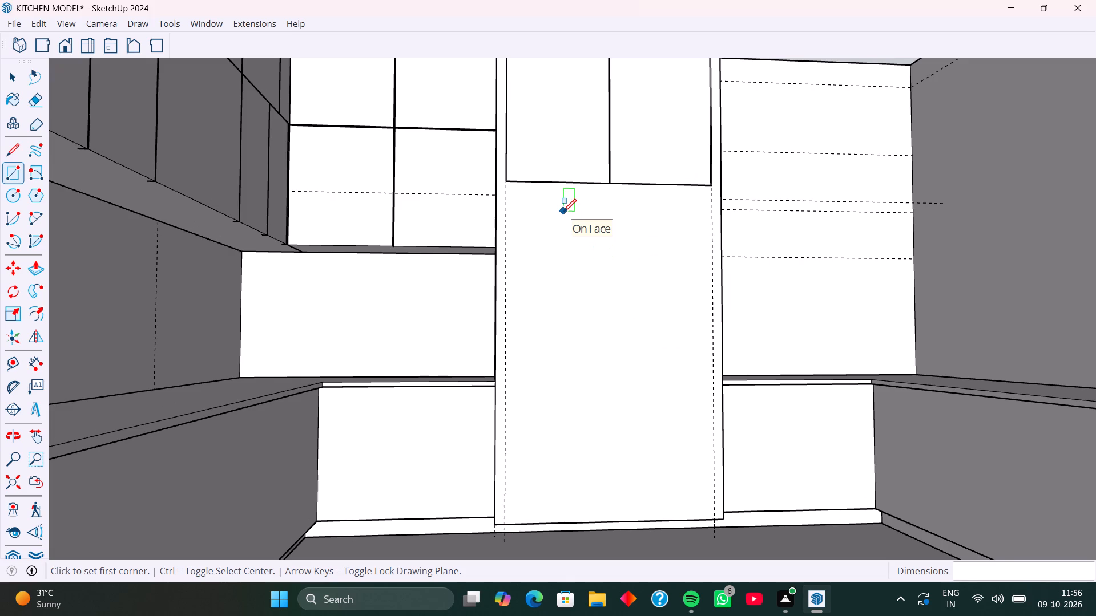
# Copy the bottom edge of the upper door recess 2" straight down onto the tall unit's plain front.
pyautogui.press('space')
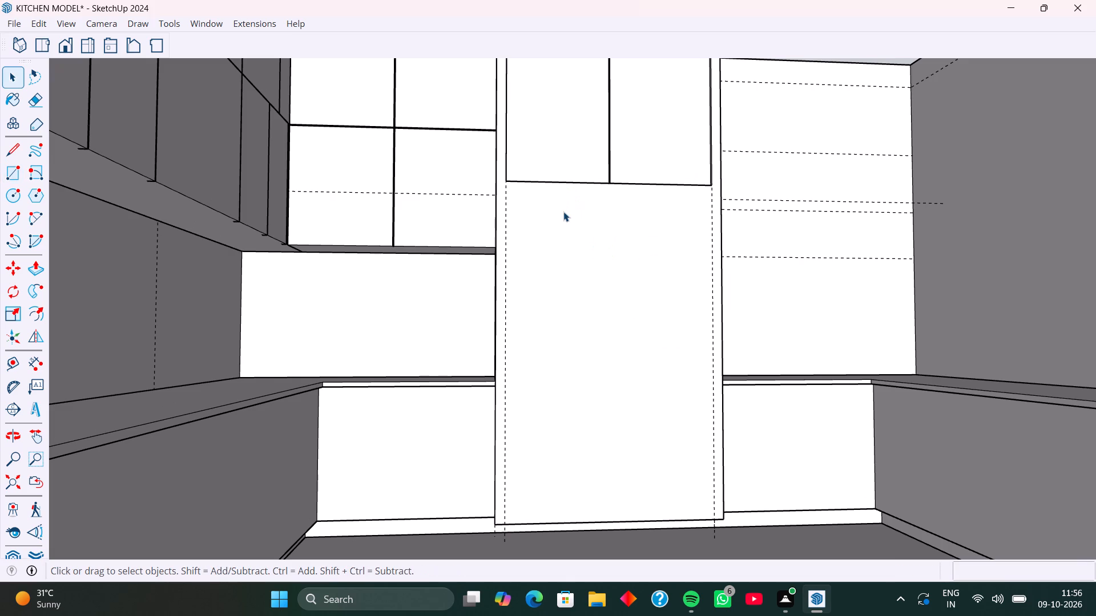
pyautogui.moveTo(574, 185); pyautogui.dragTo(565, 223, button='middle')
pyautogui.scroll(3, 659, 177)
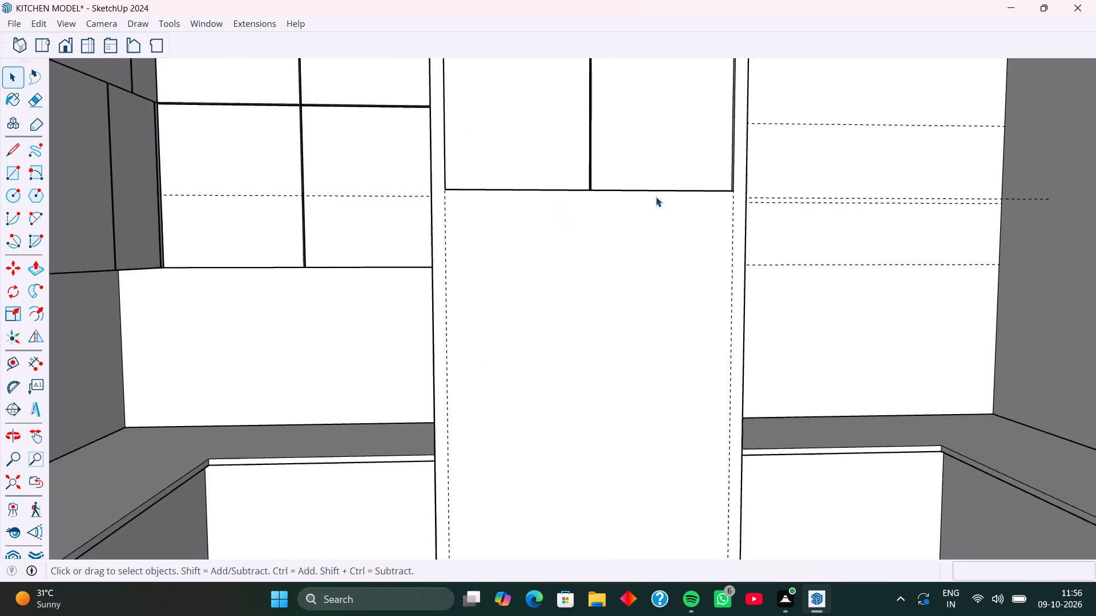
pyautogui.scroll(1, 656, 197)
pyautogui.moveTo(663, 197); pyautogui.dragTo(658, 274, button='middle')
pyautogui.scroll(2, 680, 194)
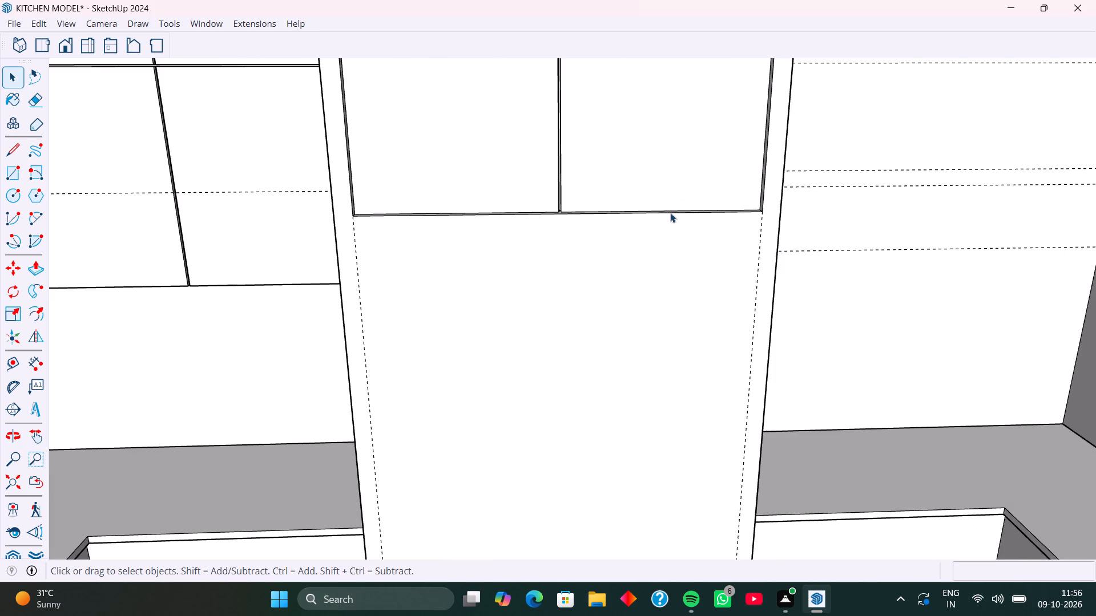
pyautogui.click(670, 213)
pyautogui.moveTo(659, 225); pyautogui.dragTo(655, 191, button='middle')
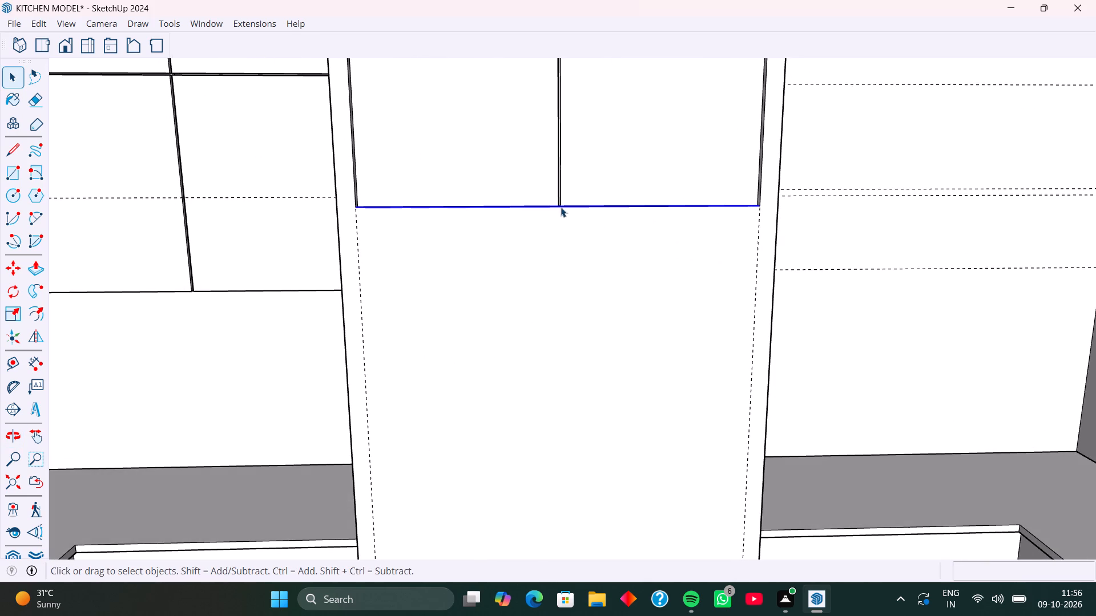
pyautogui.middleClick(752, 212)
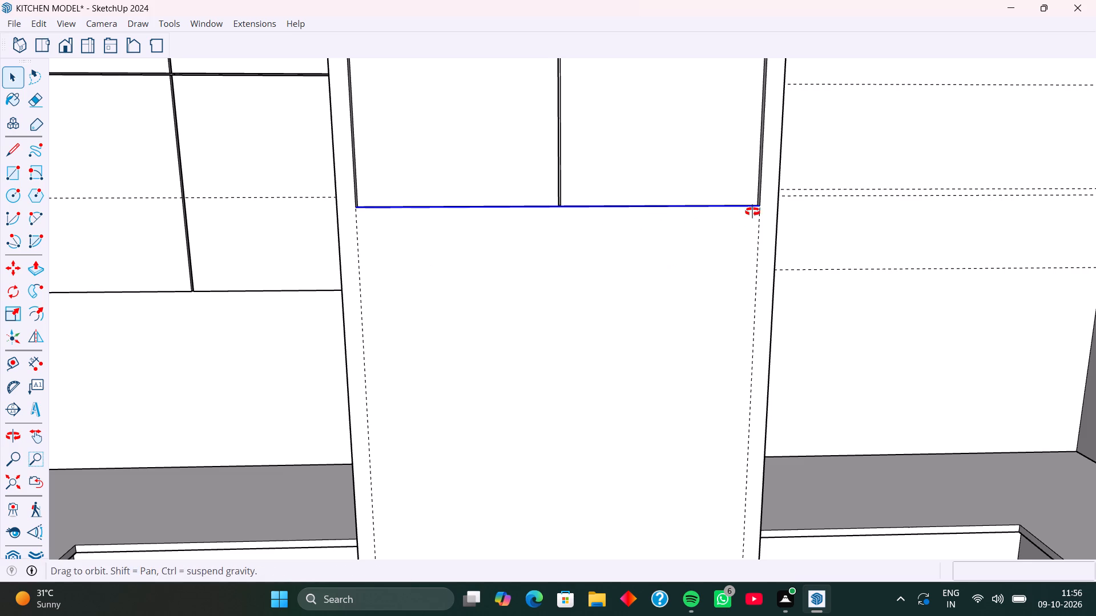
pyautogui.scroll(-4, 731, 219)
pyautogui.moveTo(723, 261); pyautogui.dragTo(758, 256, button='middle')
pyautogui.scroll(7, 477, 214)
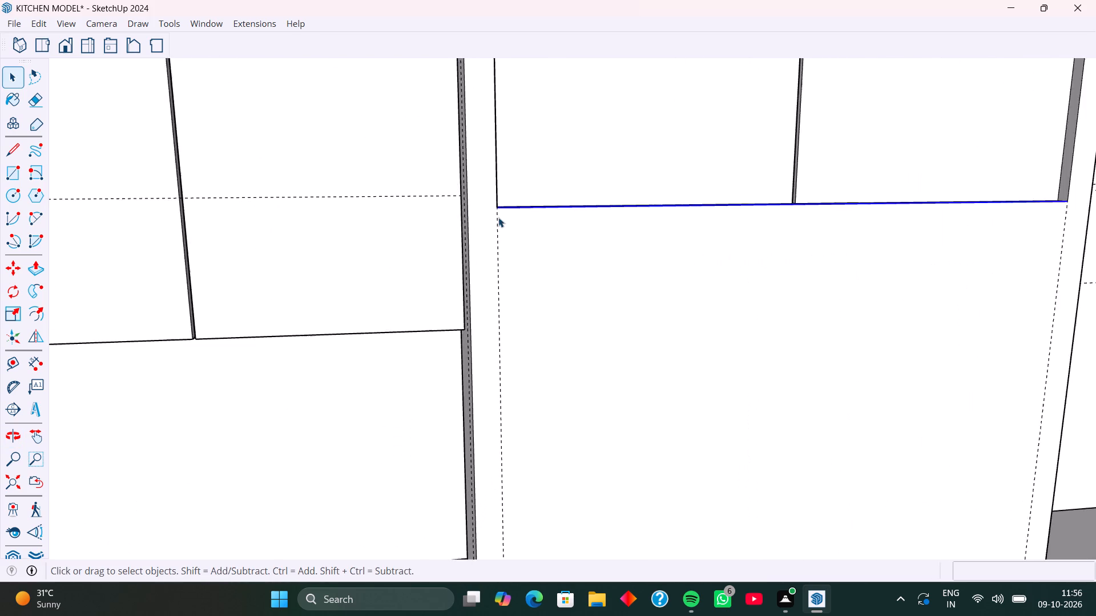
pyautogui.scroll(5, 498, 217)
pyautogui.scroll(-3, 499, 217)
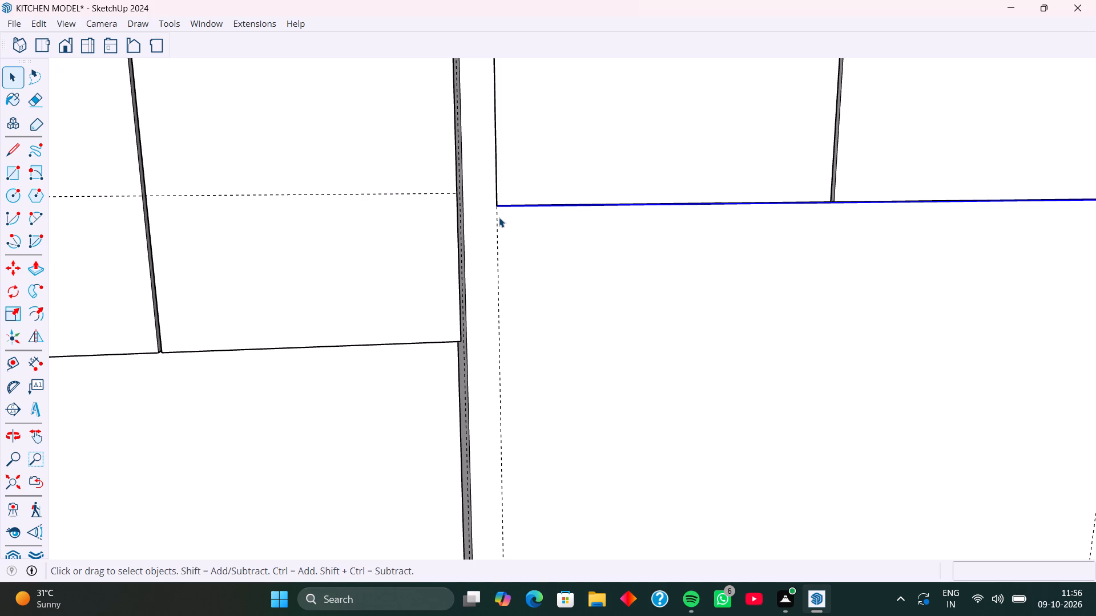
pyautogui.press('m')
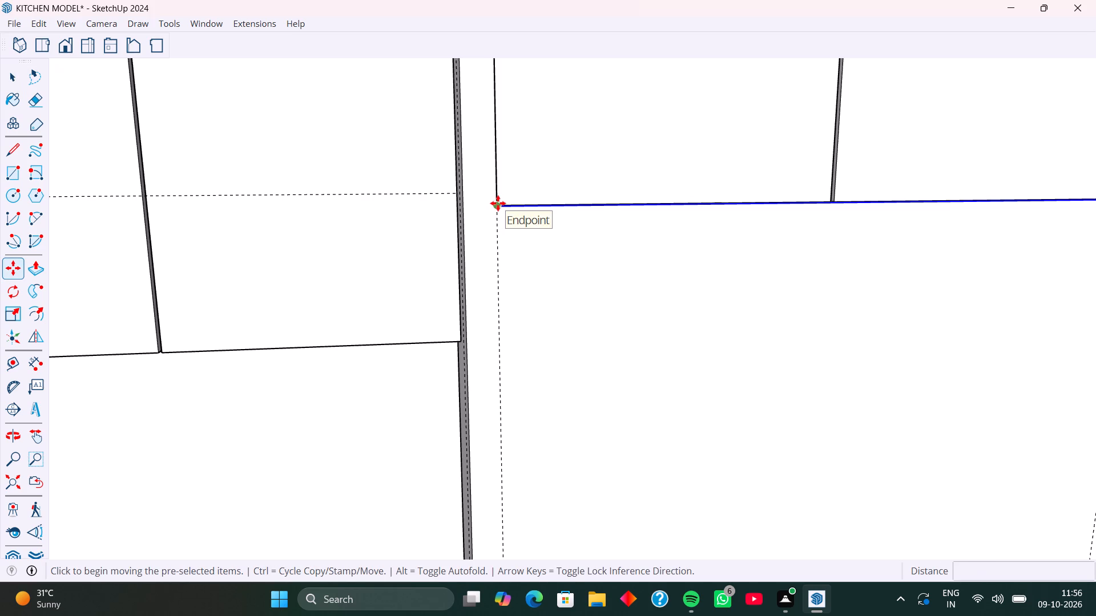
pyautogui.click(497, 203)
pyautogui.click(496, 206)
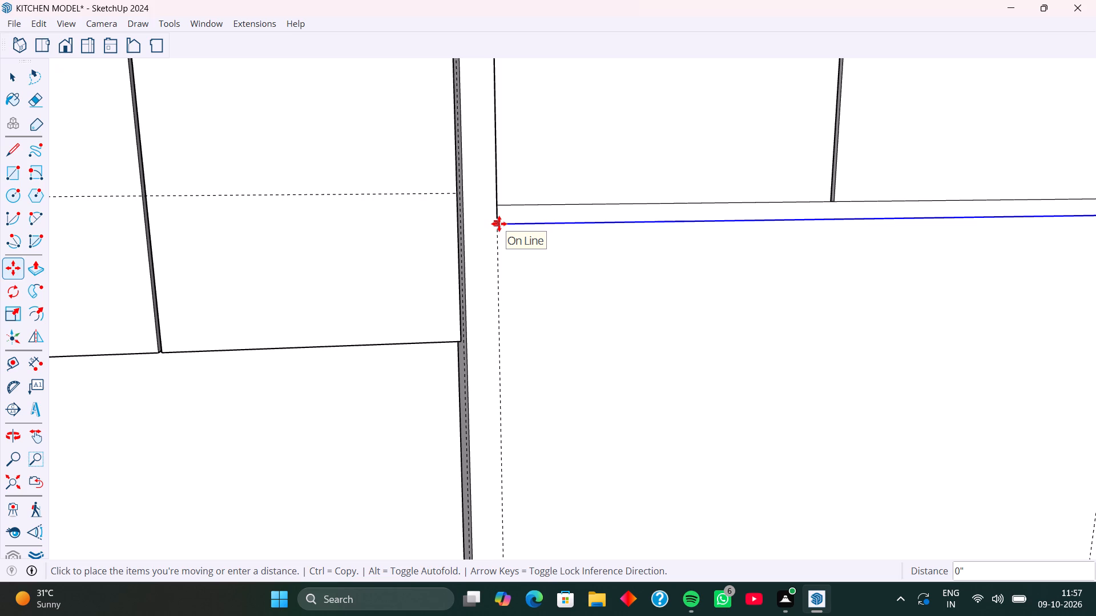
pyautogui.press('Up')
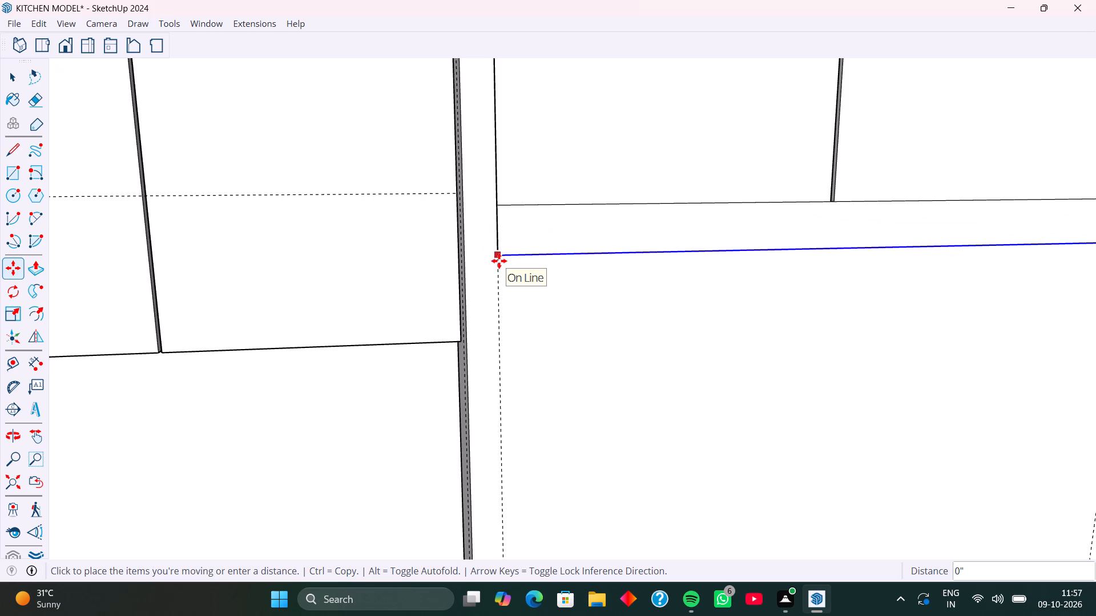
pyautogui.scroll(-5, 512, 190)
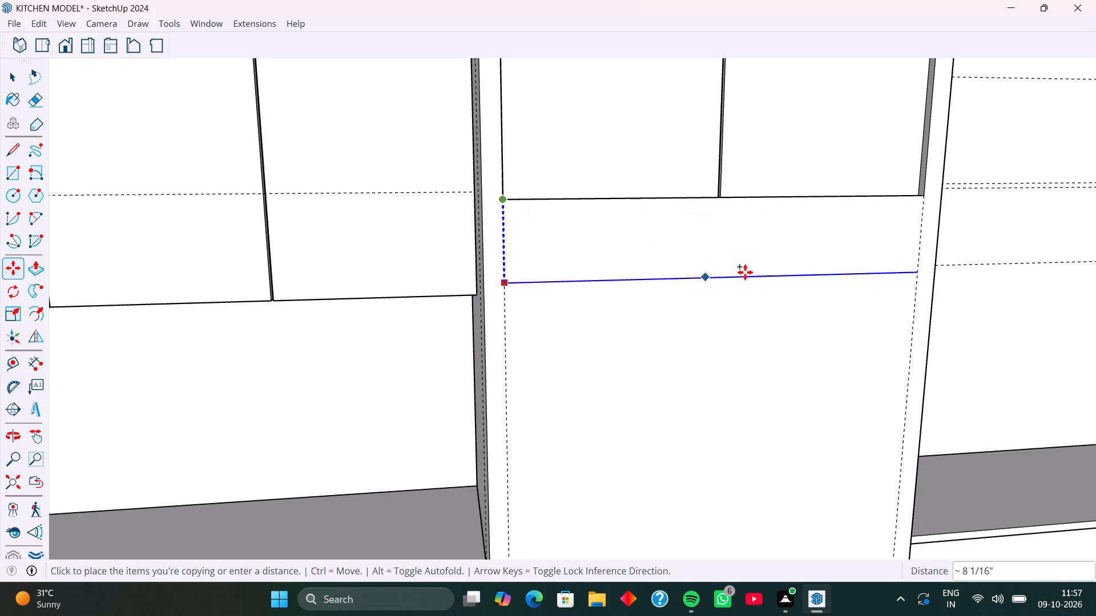
pyautogui.moveTo(577, 214); pyautogui.dragTo(574, 375, button='middle')
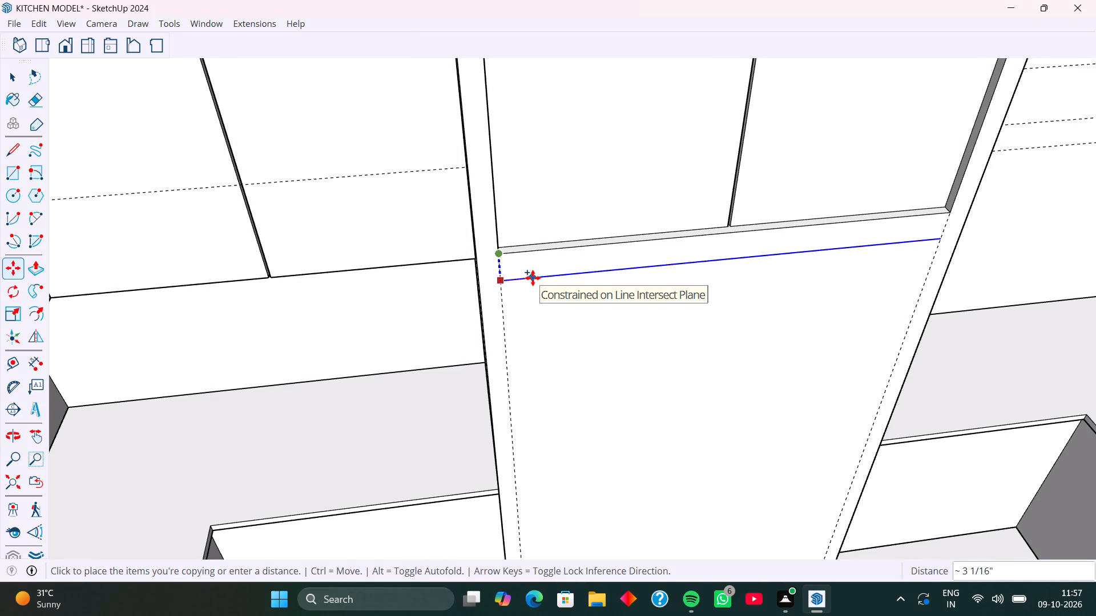
pyautogui.press('2')
pyautogui.press('Return')
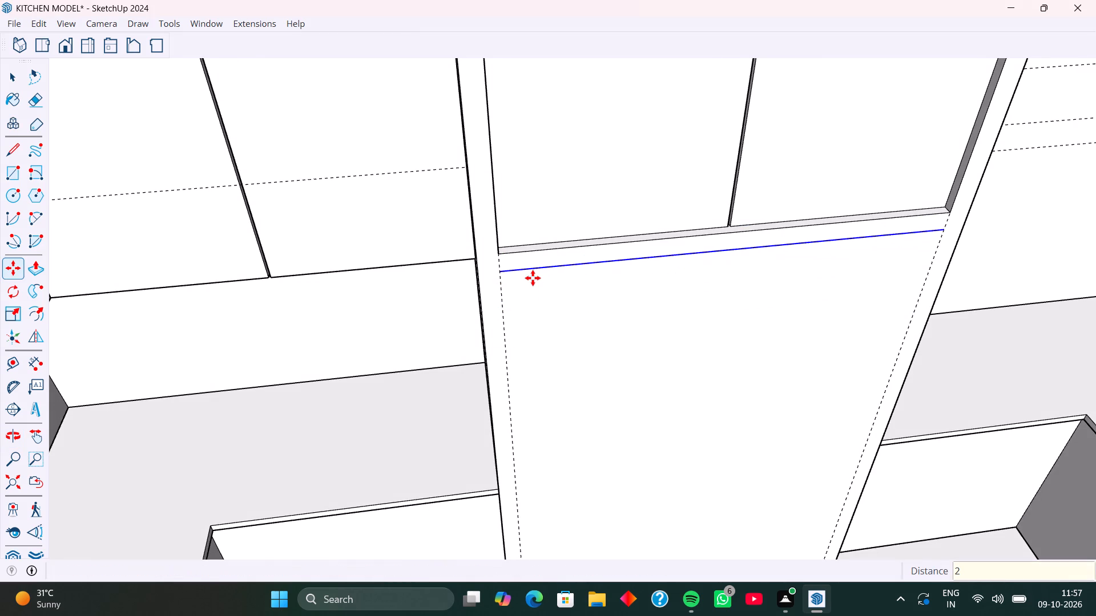
# Set the copied edge's distance below the recess to 1".
pyautogui.press('1')
pyautogui.press('Return')
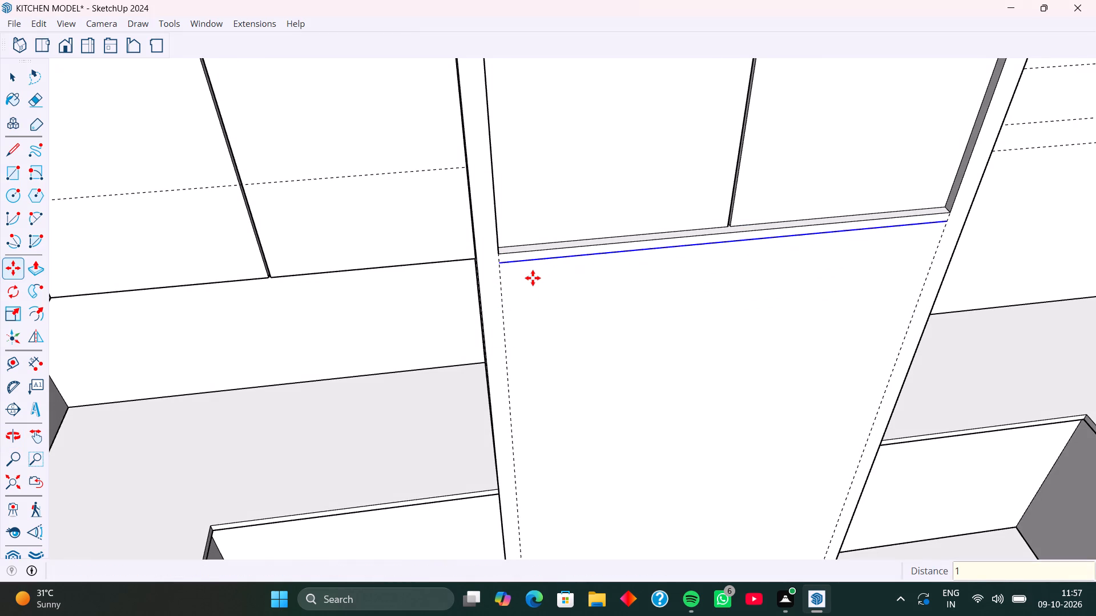
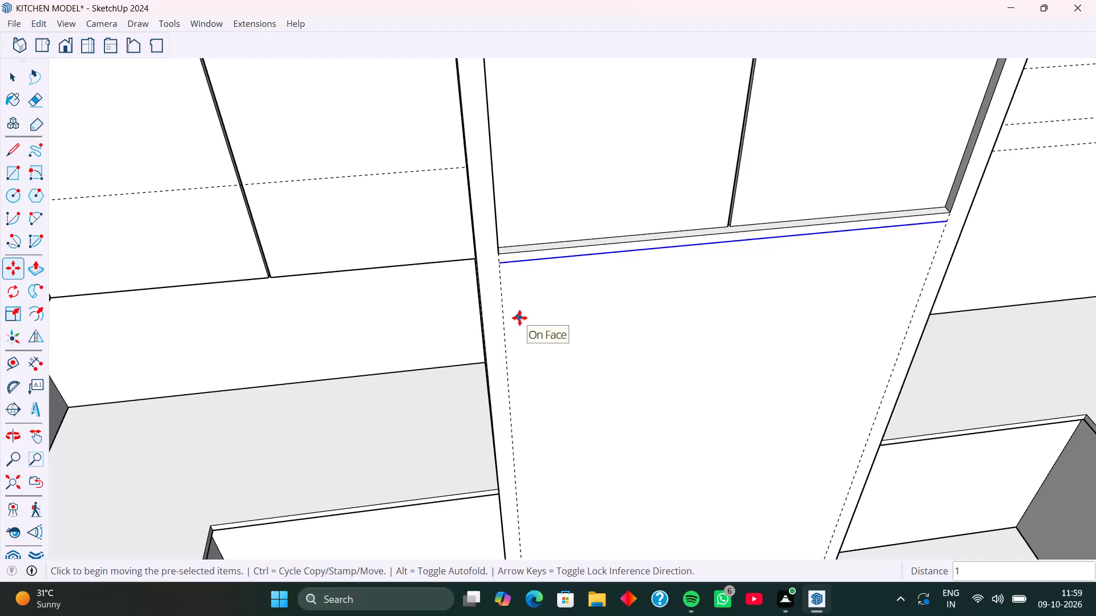
# Draw a 3' 8" by 5' 10" rectangle on the tall unit's lower front, from the copied edge down to the base between the guides.
pyautogui.press('r')
pyautogui.scroll(-4, 518, 283)
pyautogui.moveTo(529, 309); pyautogui.dragTo(526, 145, button='middle')
pyautogui.scroll(1, 527, 180)
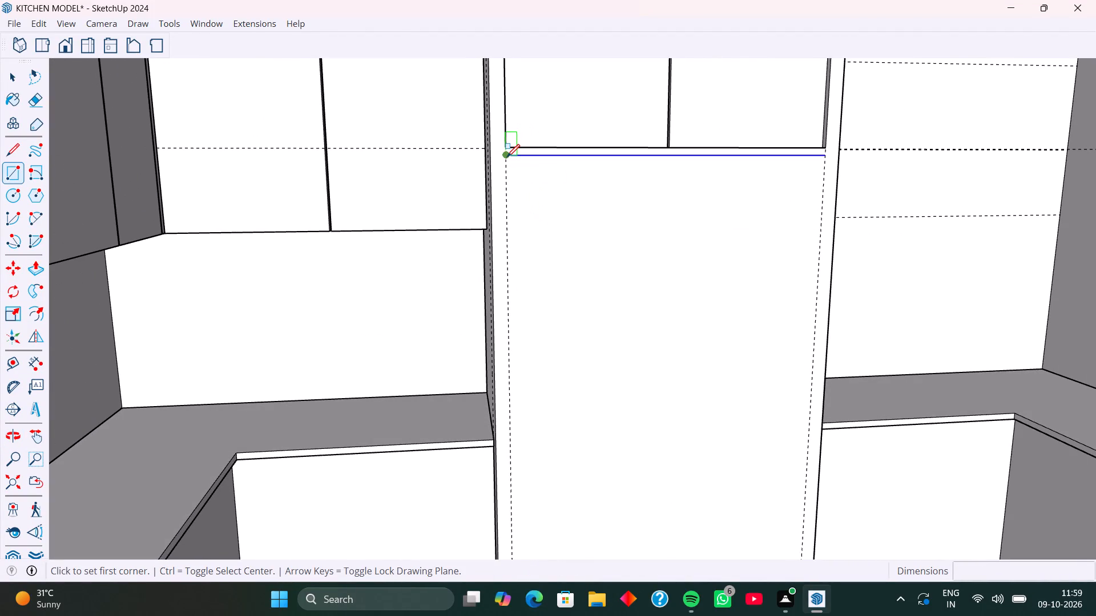
pyautogui.moveTo(507, 157); pyautogui.dragTo(513, 165)
pyautogui.scroll(-3, 691, 330)
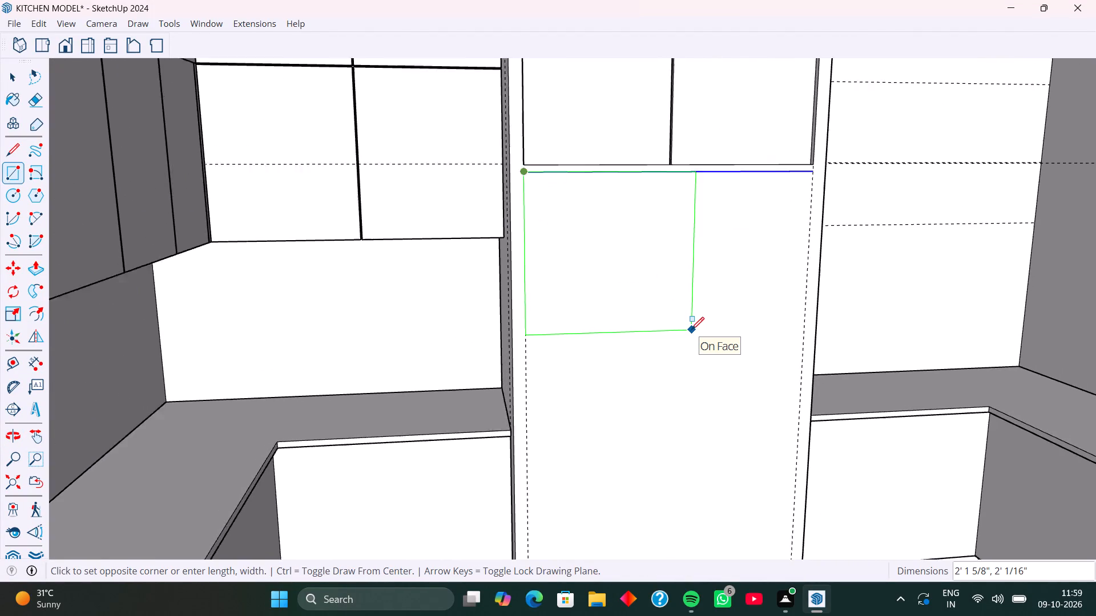
pyautogui.scroll(-2, 691, 330)
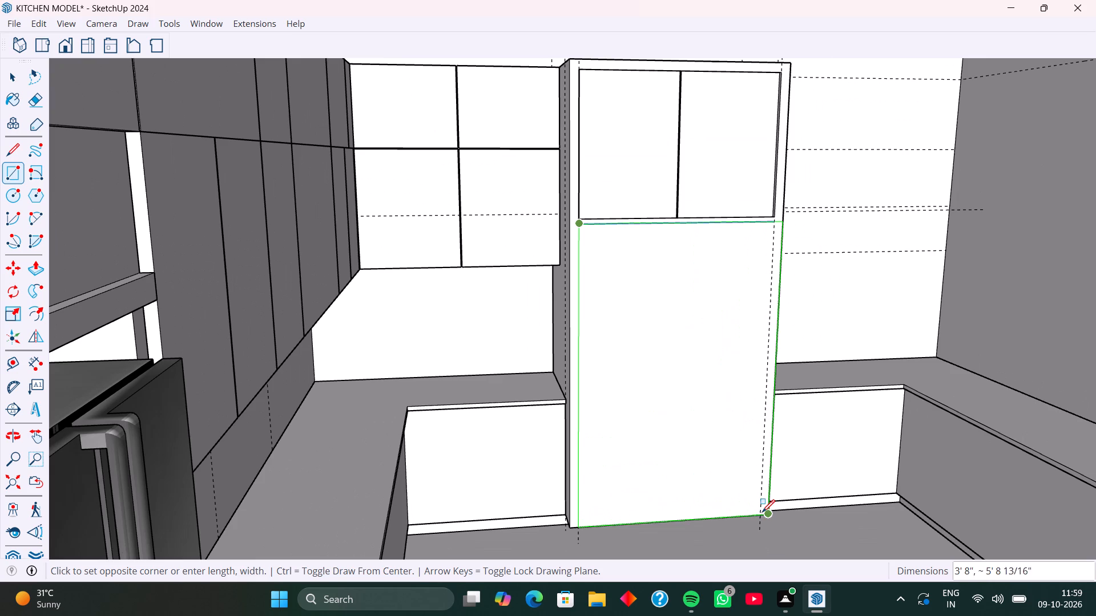
pyautogui.scroll(8, 756, 514)
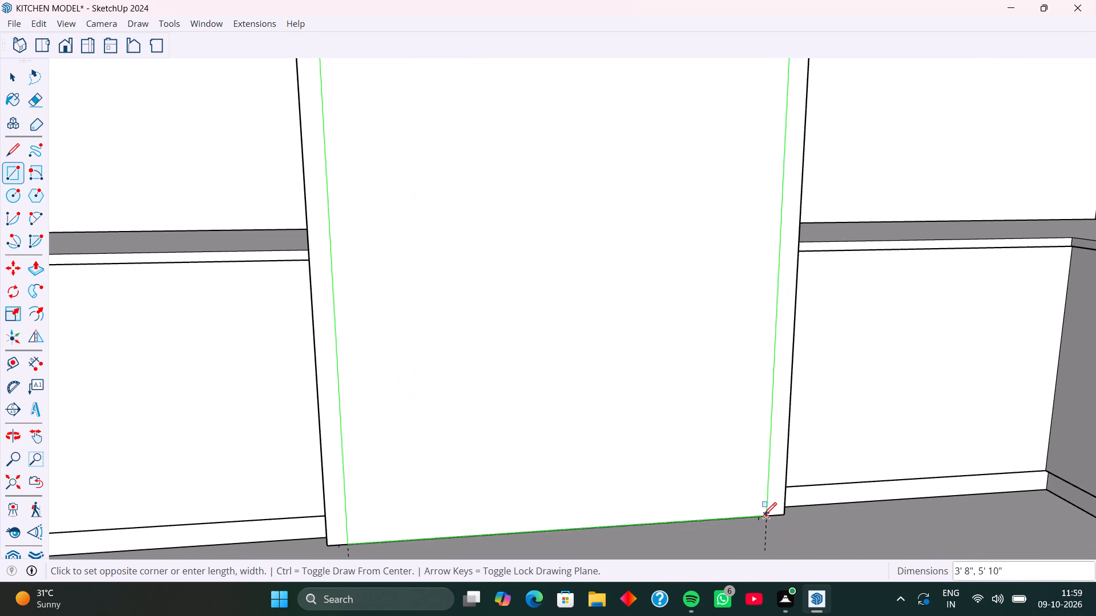
pyautogui.click(765, 515)
# Push the lower front rectangle 2' 6" back through the tall unit's full depth to cut an opening below the upper doors.
pyautogui.scroll(-9, 577, 382)
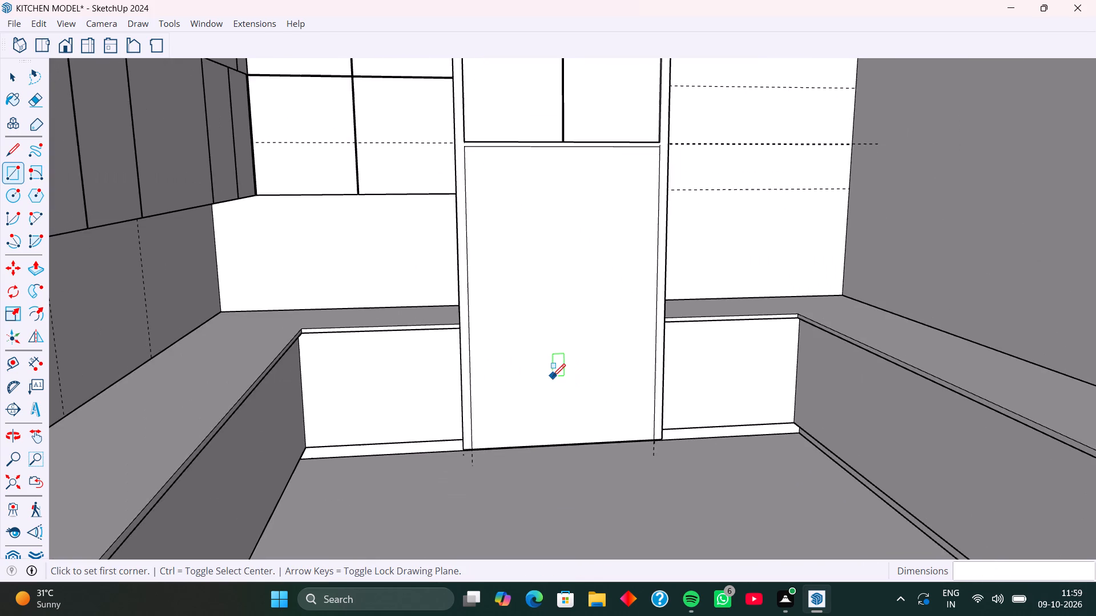
pyautogui.moveTo(553, 376); pyautogui.dragTo(517, 380, button='middle')
pyautogui.press('space')
pyautogui.click(517, 380)
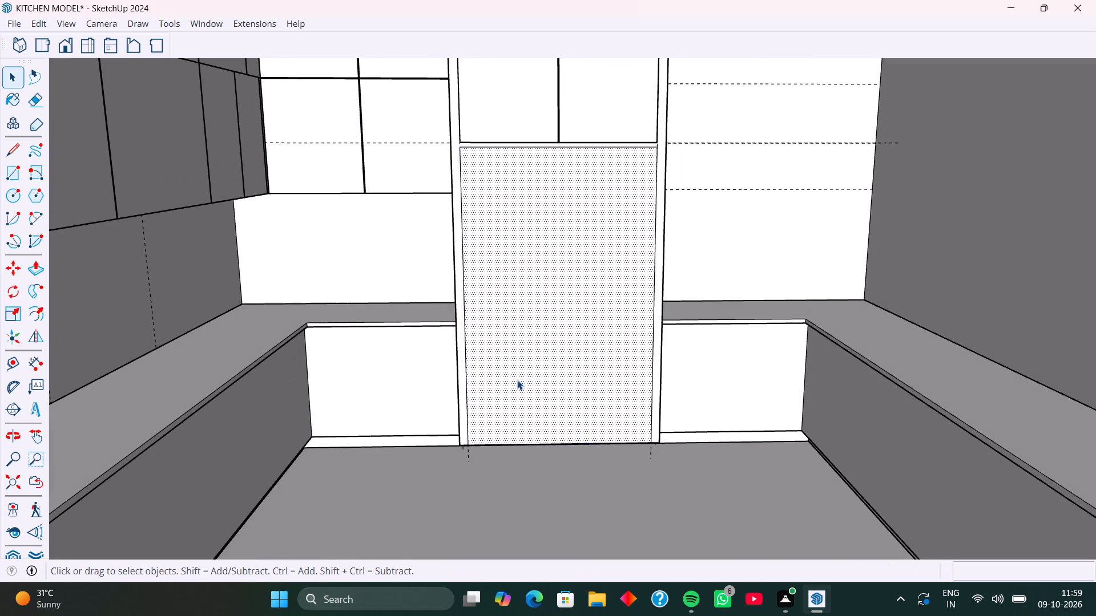
pyautogui.press('p')
pyautogui.click(517, 380)
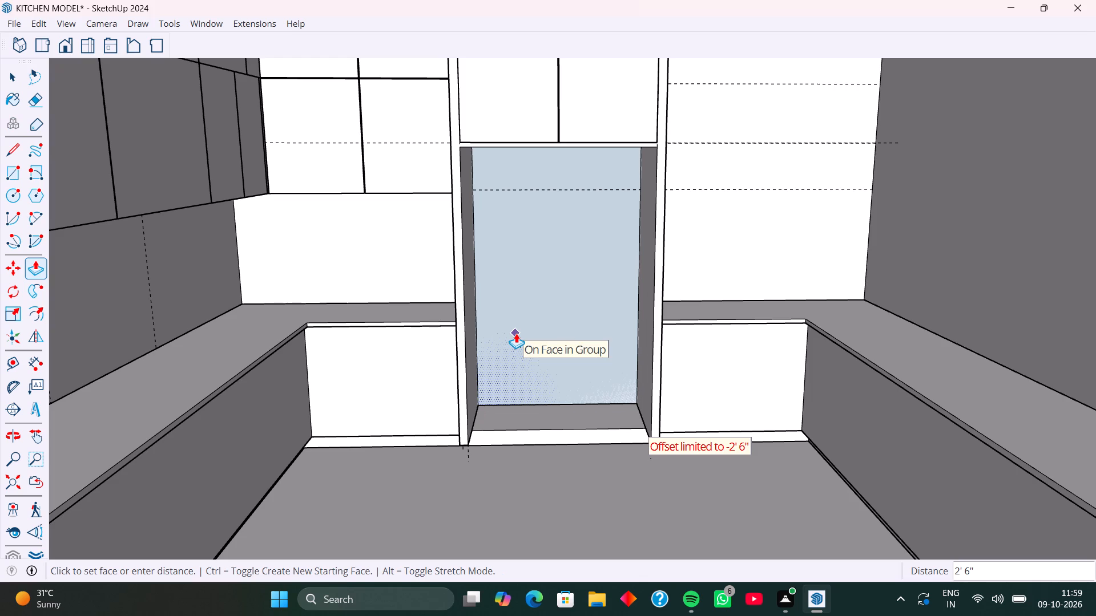
pyautogui.click(516, 333)
pyautogui.press('space')
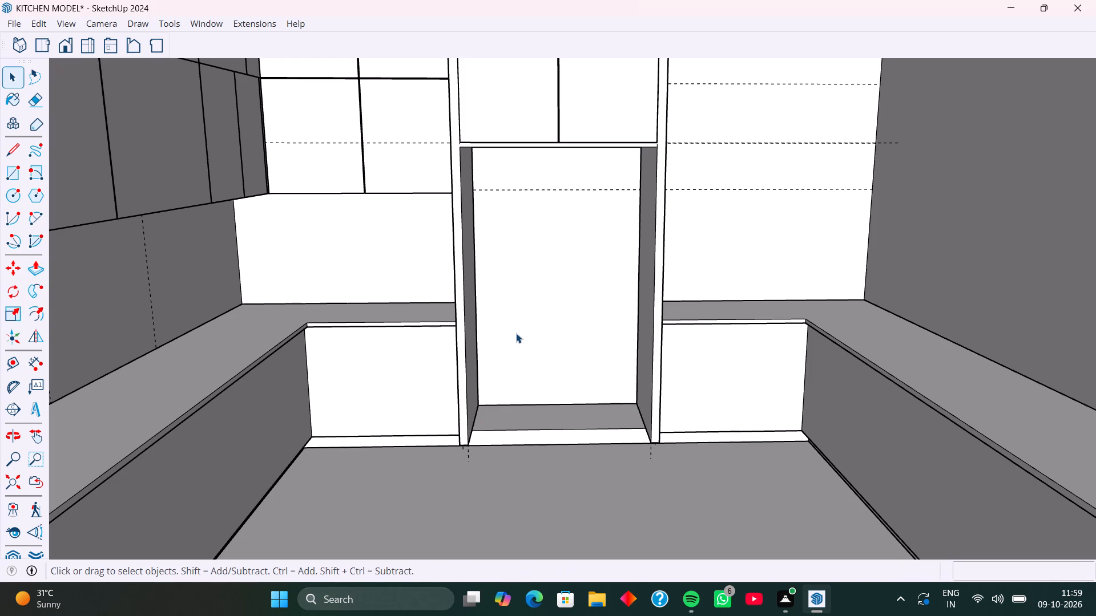
pyautogui.click(516, 333)
pyautogui.scroll(-3, 597, 339)
pyautogui.moveTo(586, 402); pyautogui.dragTo(581, 352, button='middle')
pyautogui.click(714, 92)
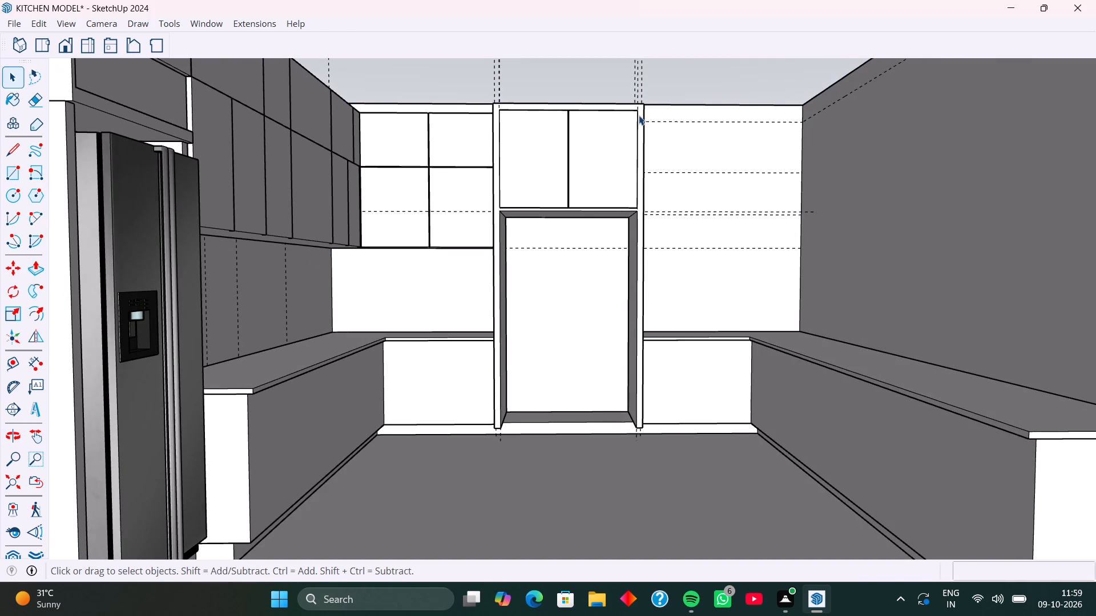
pyautogui.scroll(1, 638, 113)
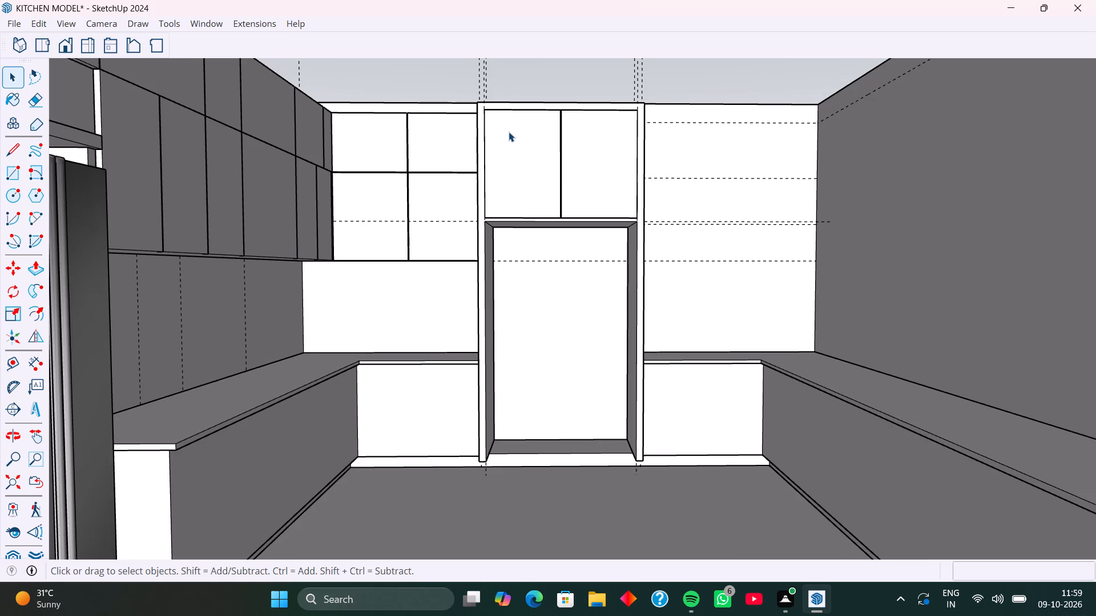
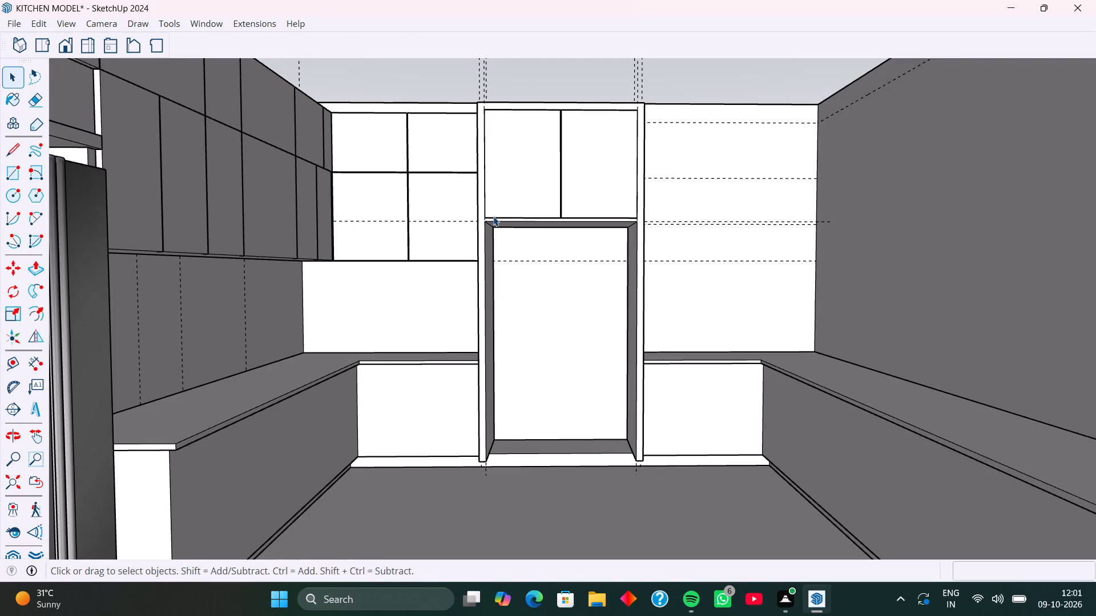
# Examine the tall unit's top, upper doors and lower opening from above, together with the adjoining wall cabinets and counters.
pyautogui.scroll(-14, 488, 256)
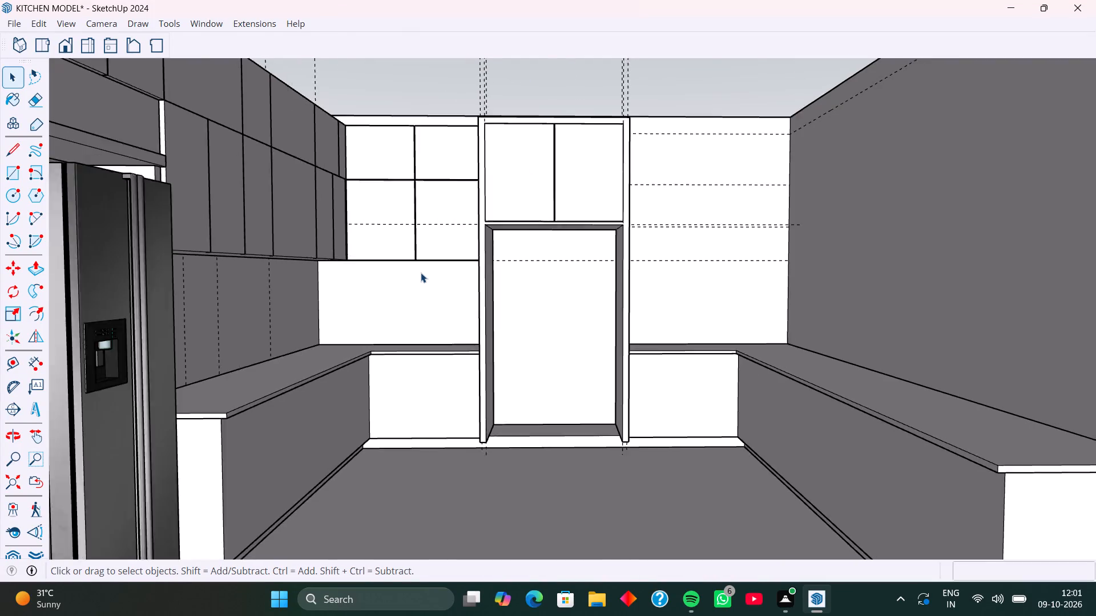
pyautogui.scroll(-4, 421, 273)
pyautogui.moveTo(676, 247); pyautogui.dragTo(653, 355, button='middle')
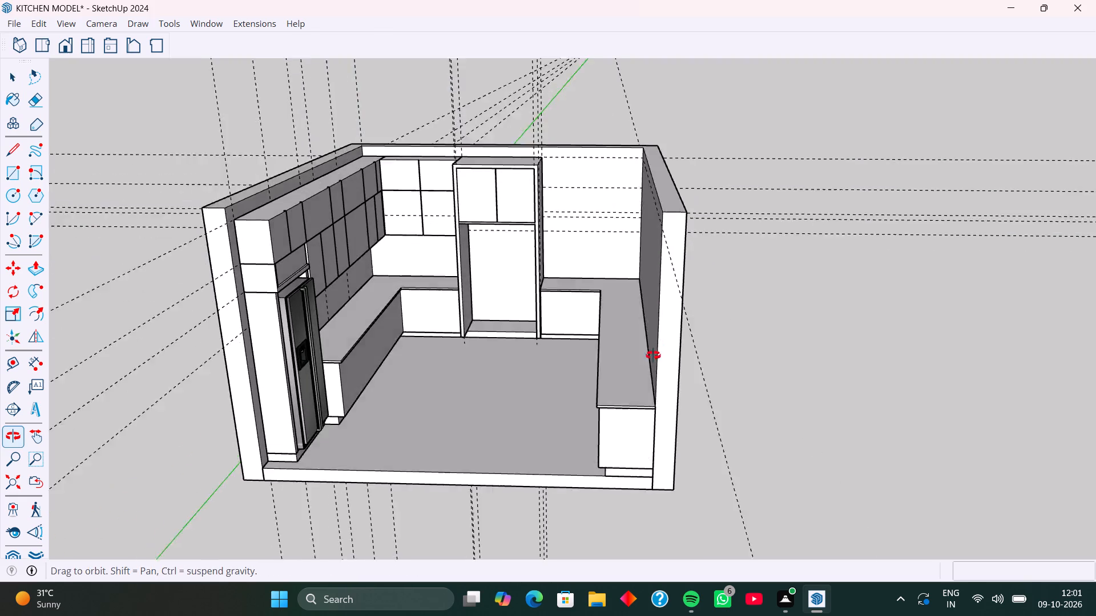
pyautogui.moveTo(653, 355); pyautogui.dragTo(648, 390, button='middle')
pyautogui.moveTo(619, 223); pyautogui.dragTo(657, 306, button='middle')
pyautogui.scroll(6, 513, 157)
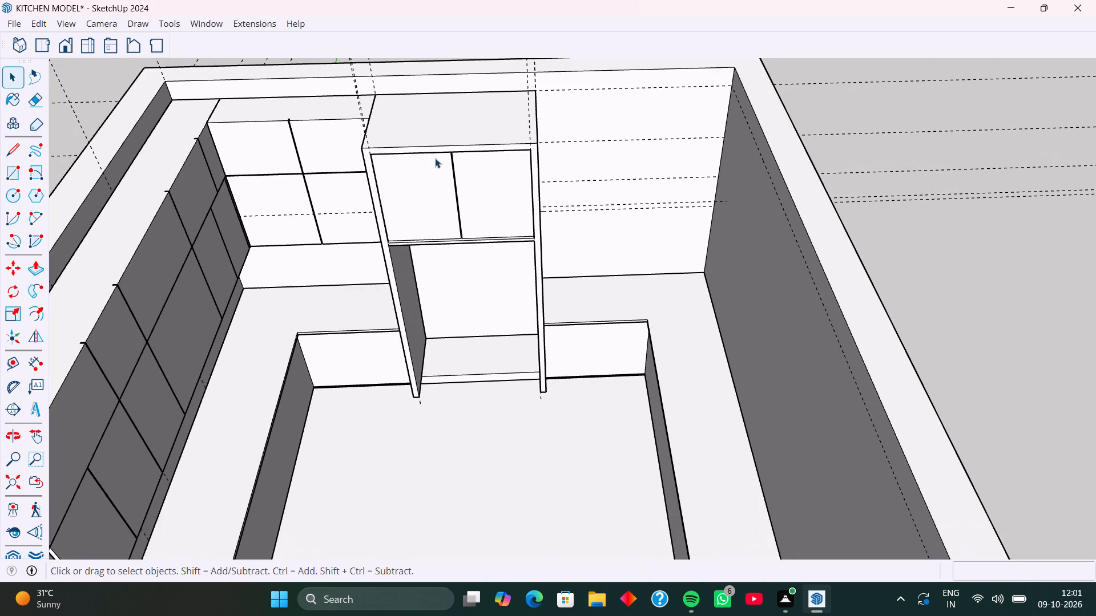
pyautogui.moveTo(429, 158); pyautogui.dragTo(503, 127, button='middle')
pyautogui.moveTo(396, 176); pyautogui.dragTo(445, 165, button='middle')
pyautogui.moveTo(412, 153); pyautogui.dragTo(482, 144, button='middle')
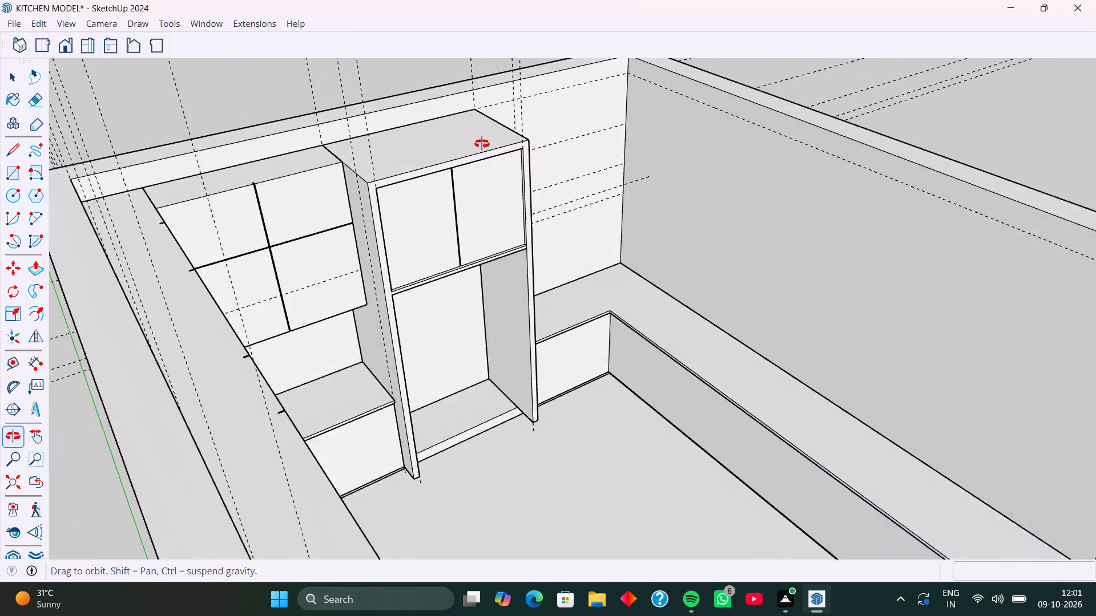
pyautogui.moveTo(482, 144); pyautogui.dragTo(432, 152, button='middle')
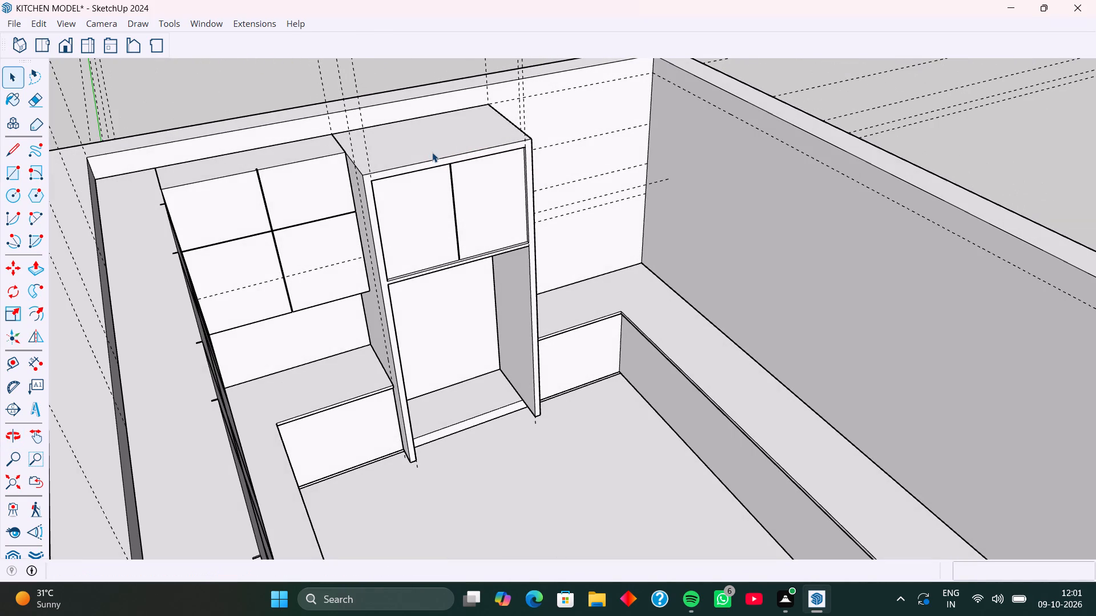
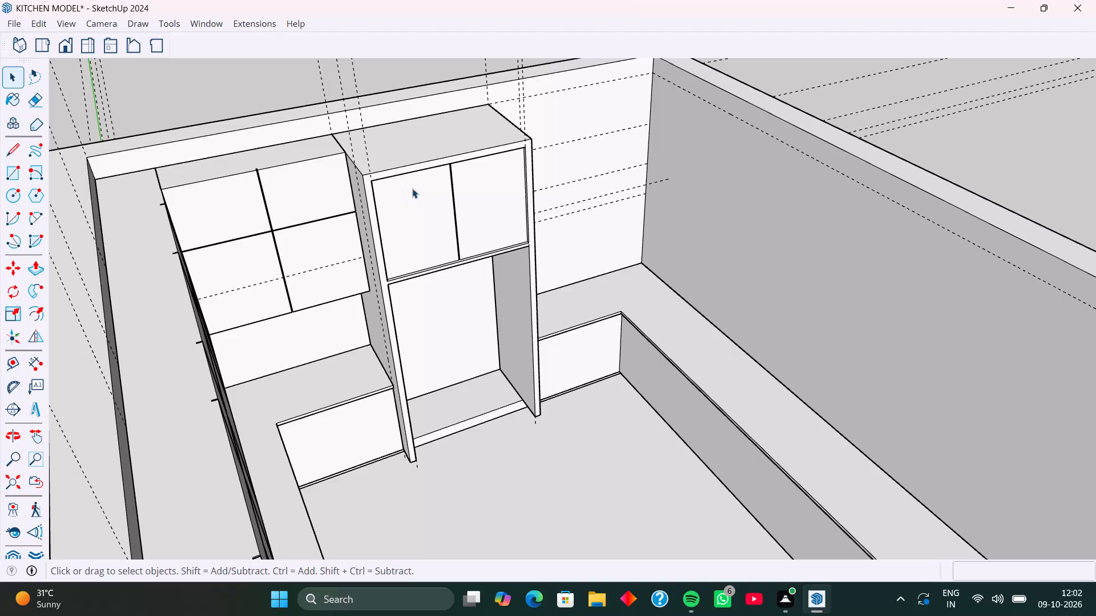
# Delete the surplus guide line that runs past the corner of the back wall beside the tall unit.
pyautogui.scroll(-1, 419, 198)
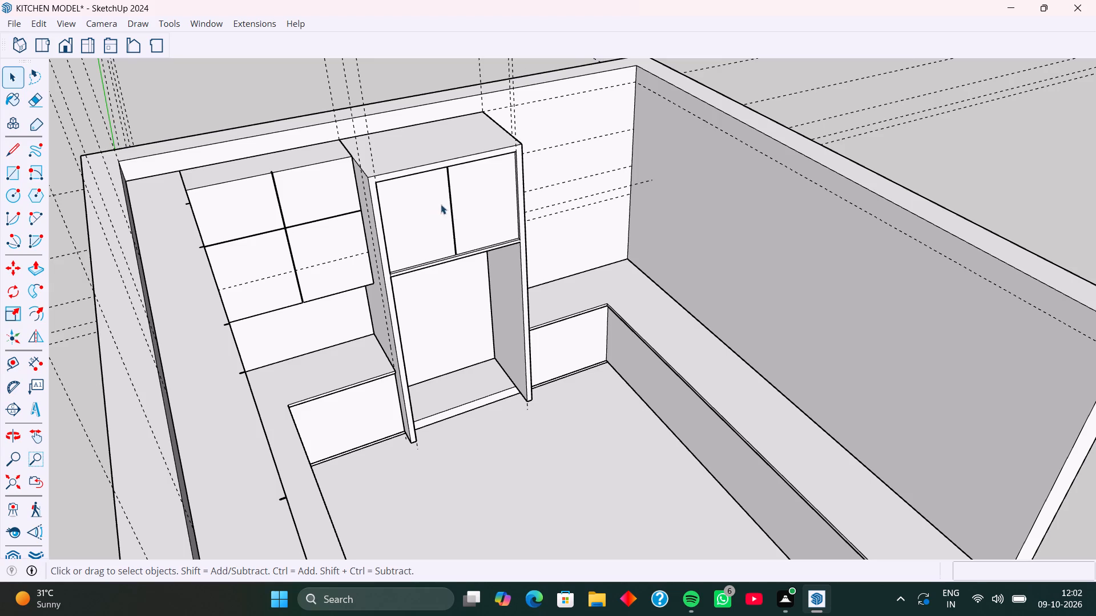
pyautogui.moveTo(578, 263); pyautogui.dragTo(514, 140, button='middle')
pyautogui.moveTo(599, 285); pyautogui.dragTo(554, 278, button='middle')
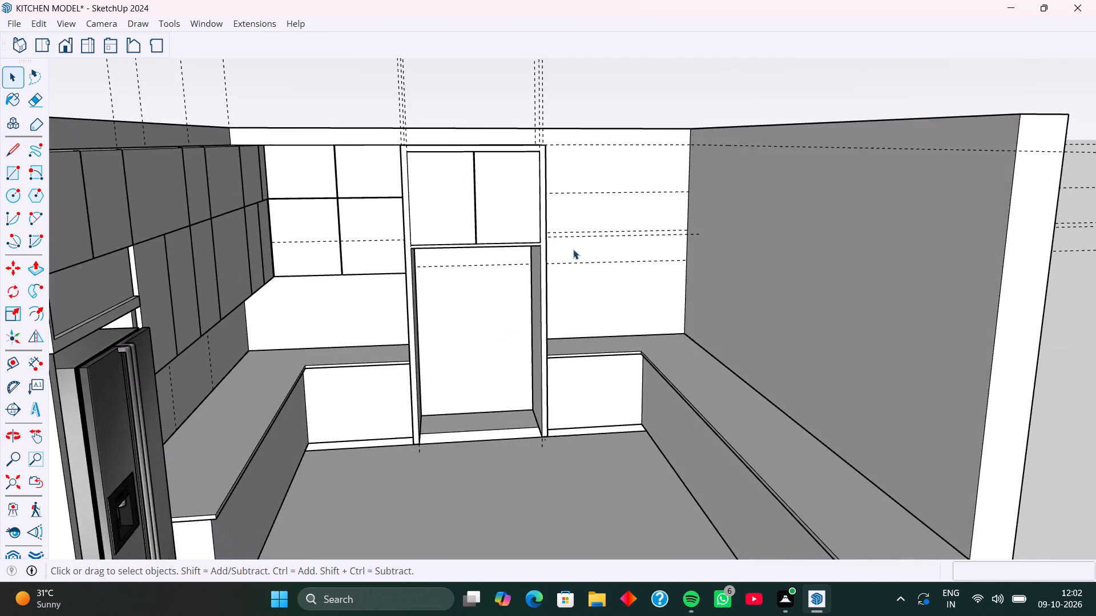
pyautogui.scroll(7, 573, 249)
pyautogui.click(561, 221)
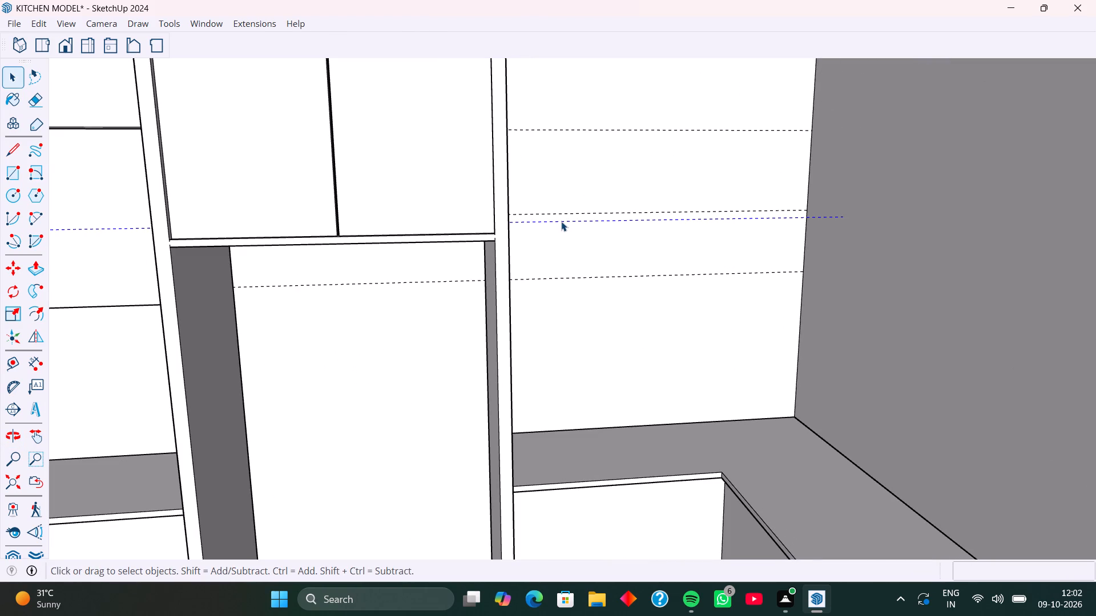
pyautogui.press('Delete')
# Examine the tall unit and the empty back-wall section between it and the side wall.
pyautogui.scroll(-5, 554, 221)
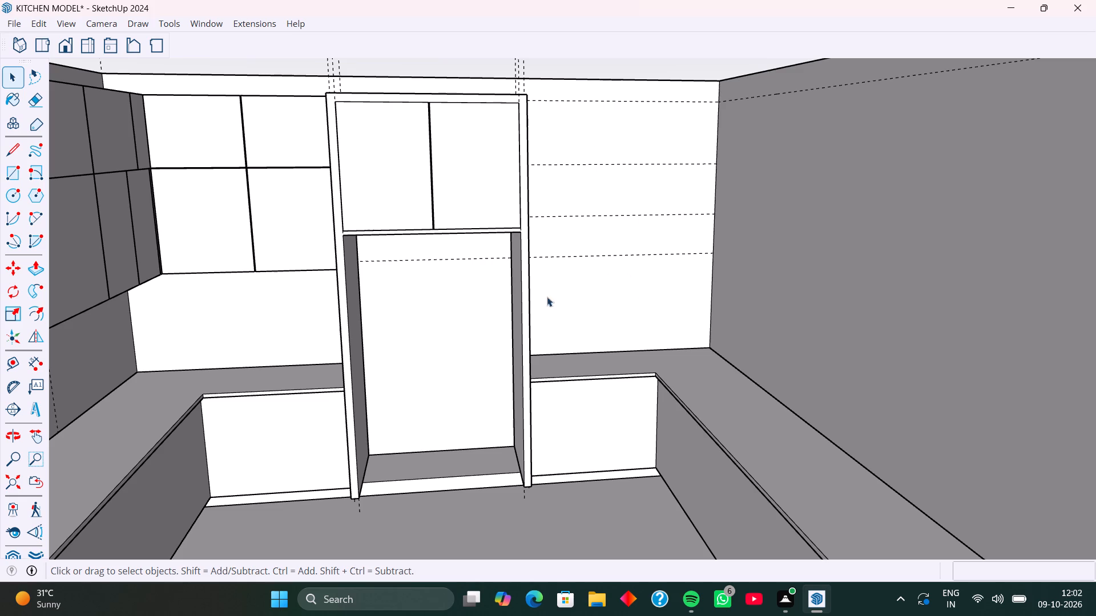
pyautogui.moveTo(335, 291); pyautogui.dragTo(358, 196, button='middle')
pyautogui.moveTo(440, 341); pyautogui.dragTo(361, 327, button='middle')
pyautogui.moveTo(373, 331); pyautogui.dragTo(639, 264, button='middle')
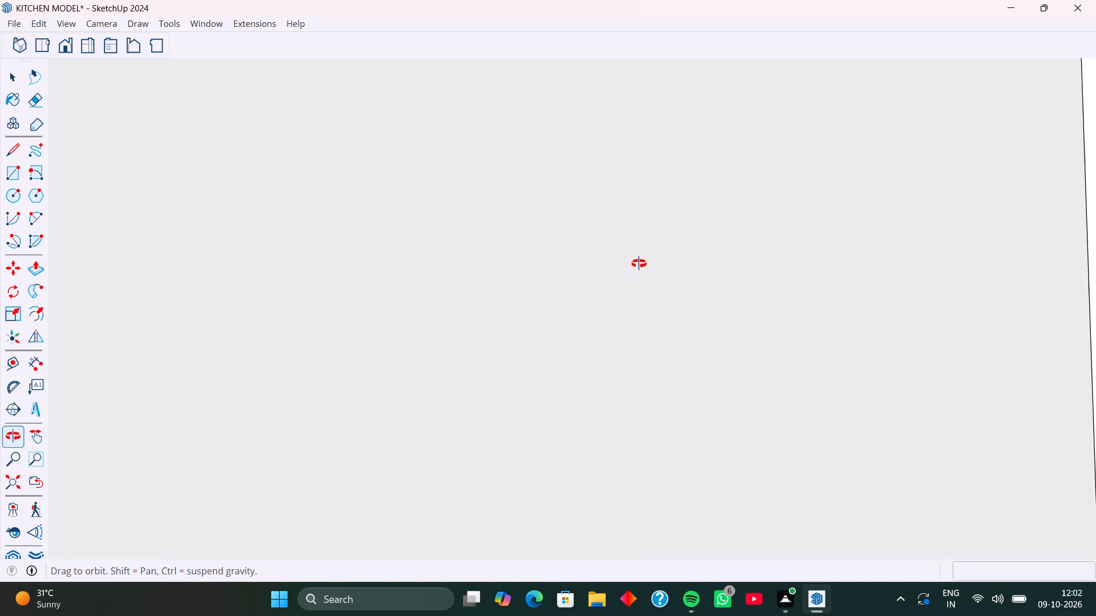
pyautogui.moveTo(639, 264); pyautogui.dragTo(388, 347, button='middle')
pyautogui.scroll(1, 327, 342)
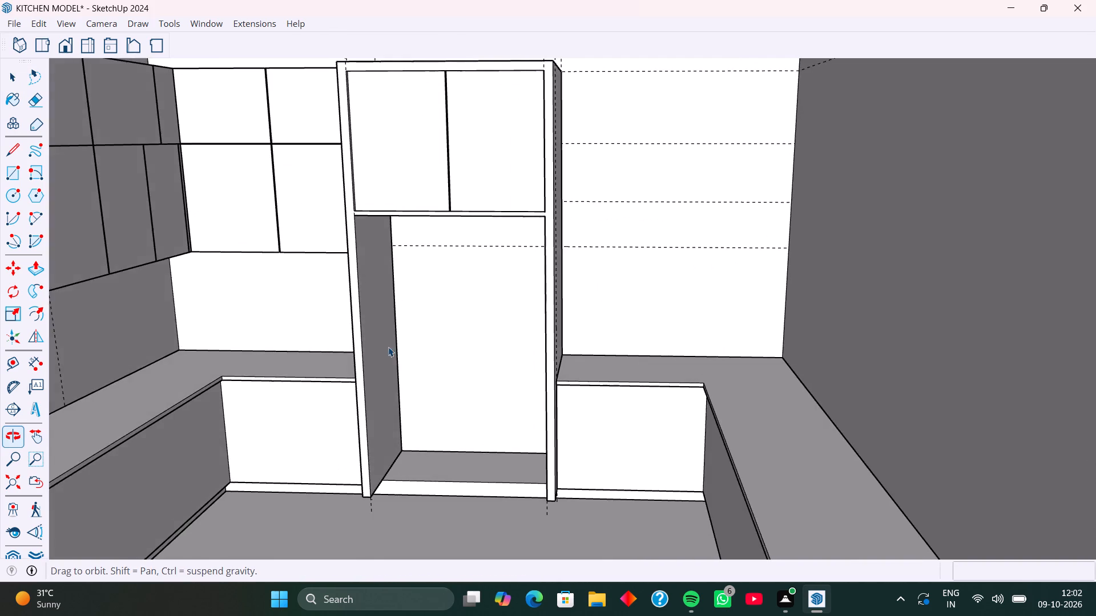
pyautogui.moveTo(388, 347); pyautogui.dragTo(386, 347, button='middle')
pyautogui.scroll(-4, 359, 330)
pyautogui.moveTo(380, 295); pyautogui.dragTo(462, 343, button='middle')
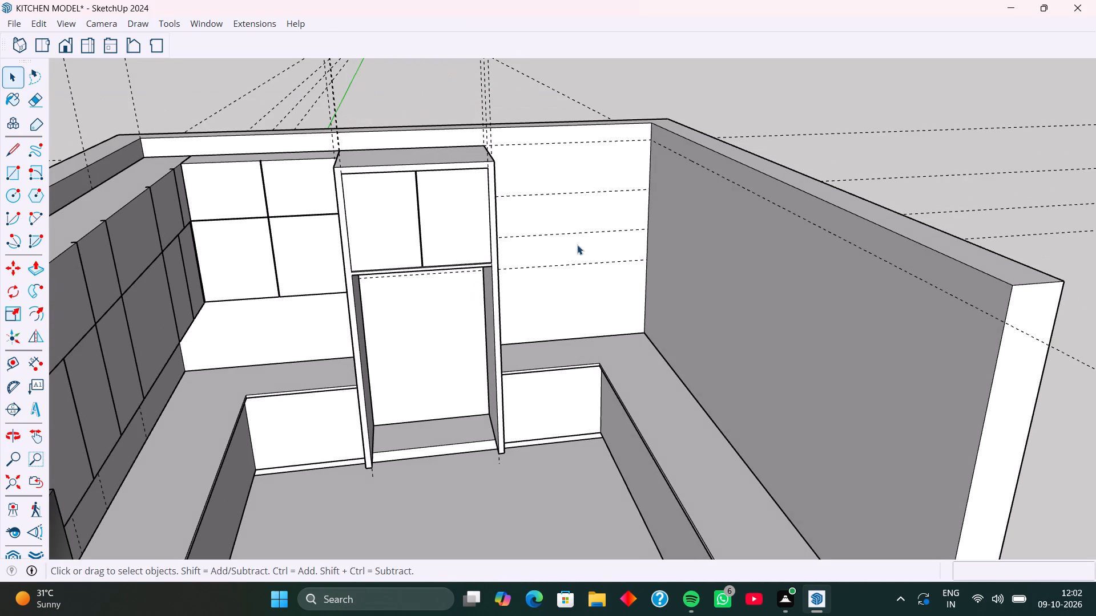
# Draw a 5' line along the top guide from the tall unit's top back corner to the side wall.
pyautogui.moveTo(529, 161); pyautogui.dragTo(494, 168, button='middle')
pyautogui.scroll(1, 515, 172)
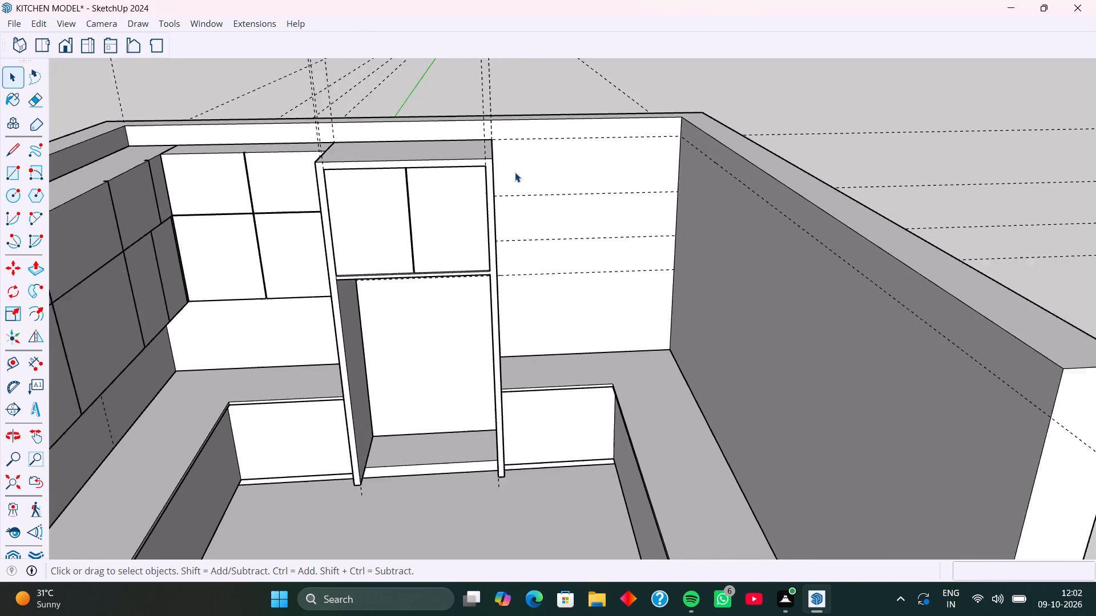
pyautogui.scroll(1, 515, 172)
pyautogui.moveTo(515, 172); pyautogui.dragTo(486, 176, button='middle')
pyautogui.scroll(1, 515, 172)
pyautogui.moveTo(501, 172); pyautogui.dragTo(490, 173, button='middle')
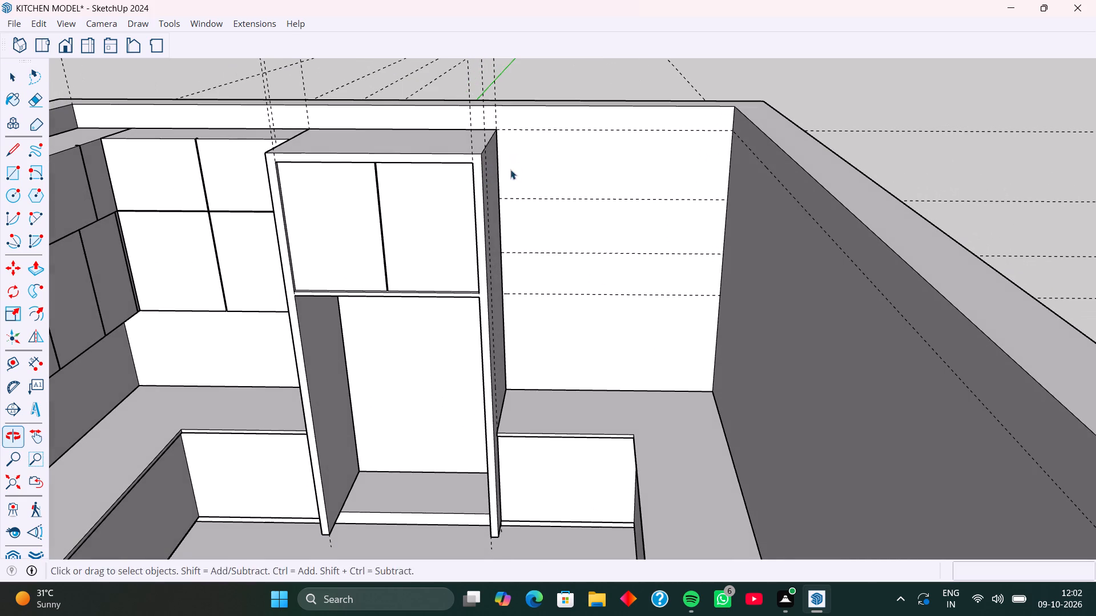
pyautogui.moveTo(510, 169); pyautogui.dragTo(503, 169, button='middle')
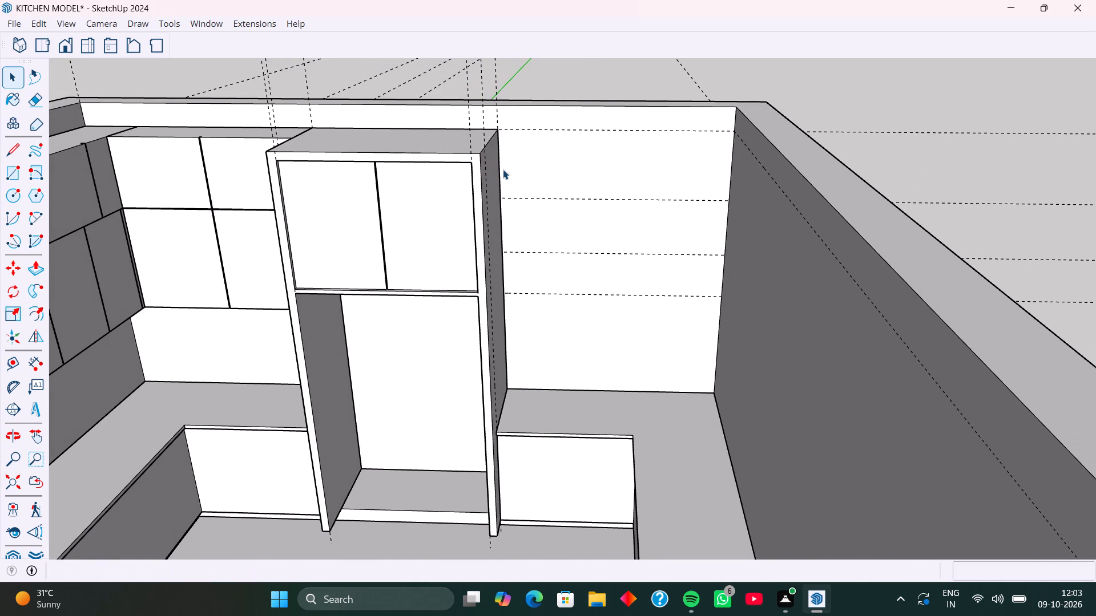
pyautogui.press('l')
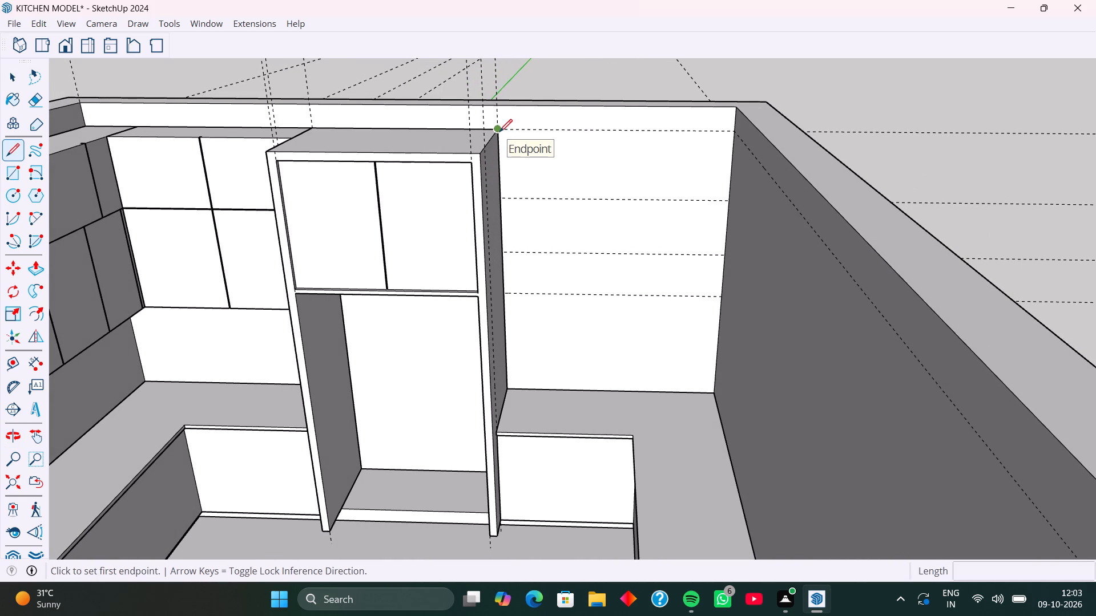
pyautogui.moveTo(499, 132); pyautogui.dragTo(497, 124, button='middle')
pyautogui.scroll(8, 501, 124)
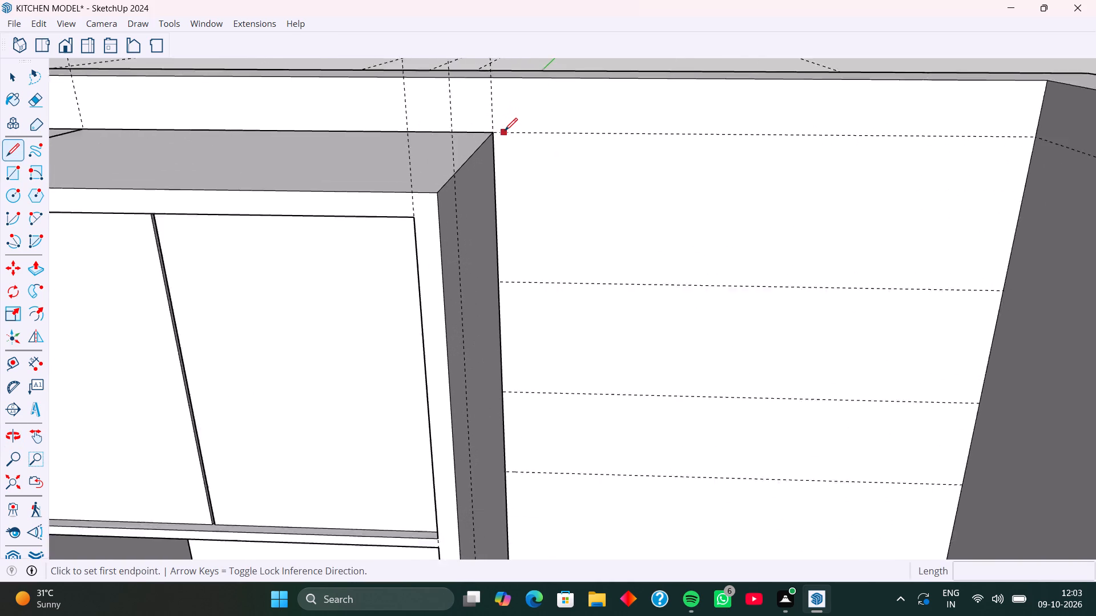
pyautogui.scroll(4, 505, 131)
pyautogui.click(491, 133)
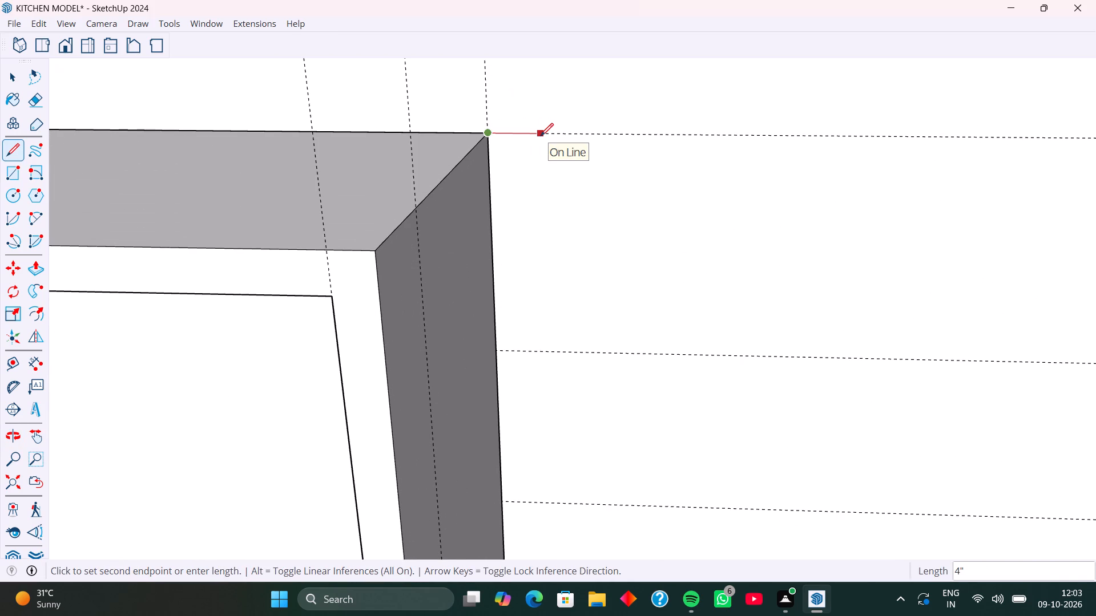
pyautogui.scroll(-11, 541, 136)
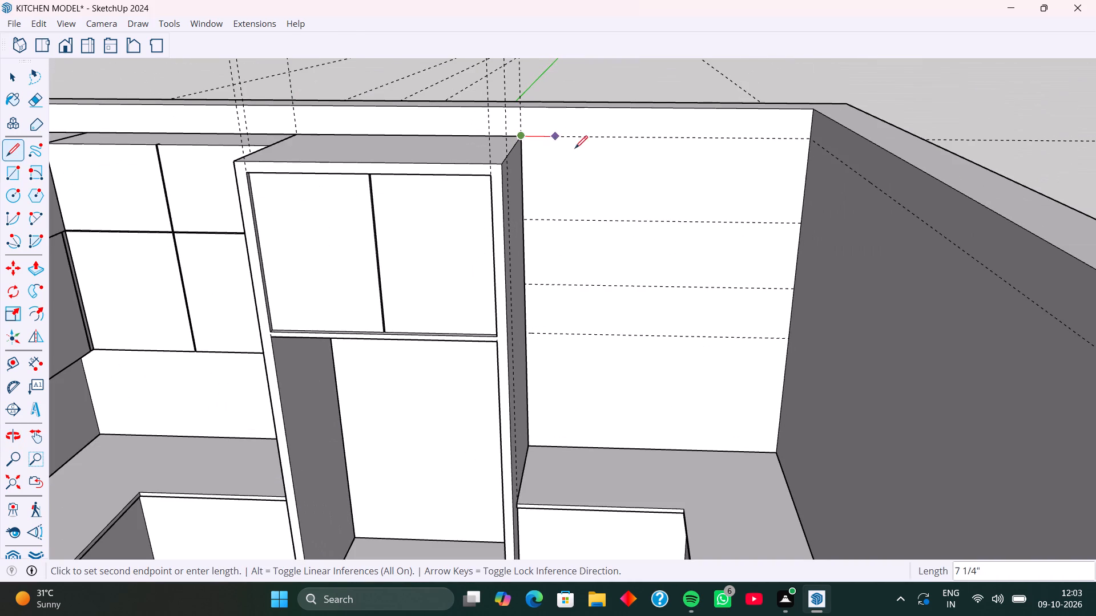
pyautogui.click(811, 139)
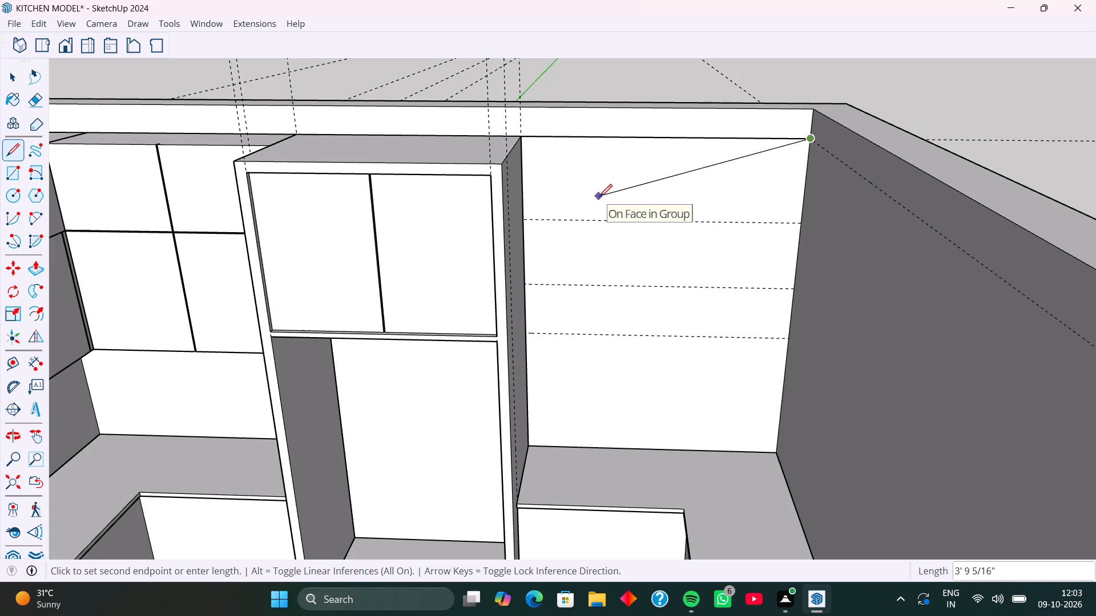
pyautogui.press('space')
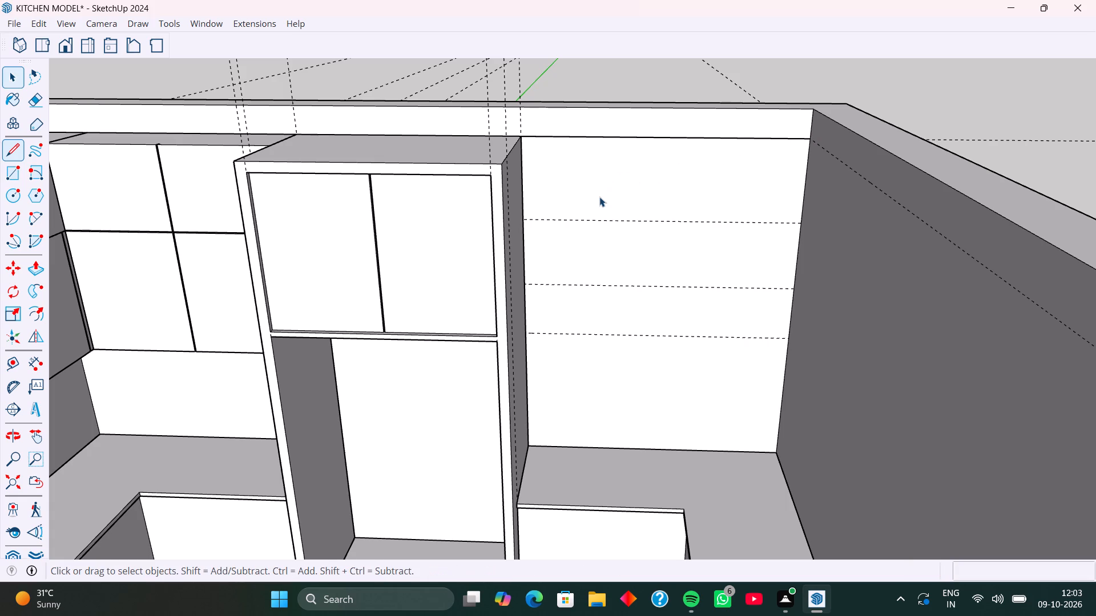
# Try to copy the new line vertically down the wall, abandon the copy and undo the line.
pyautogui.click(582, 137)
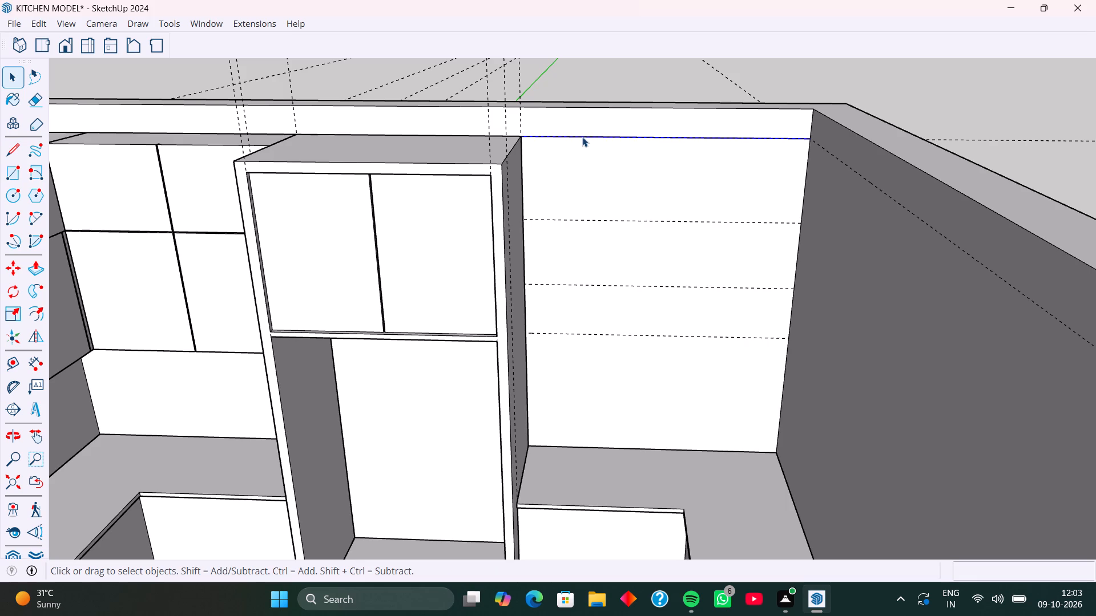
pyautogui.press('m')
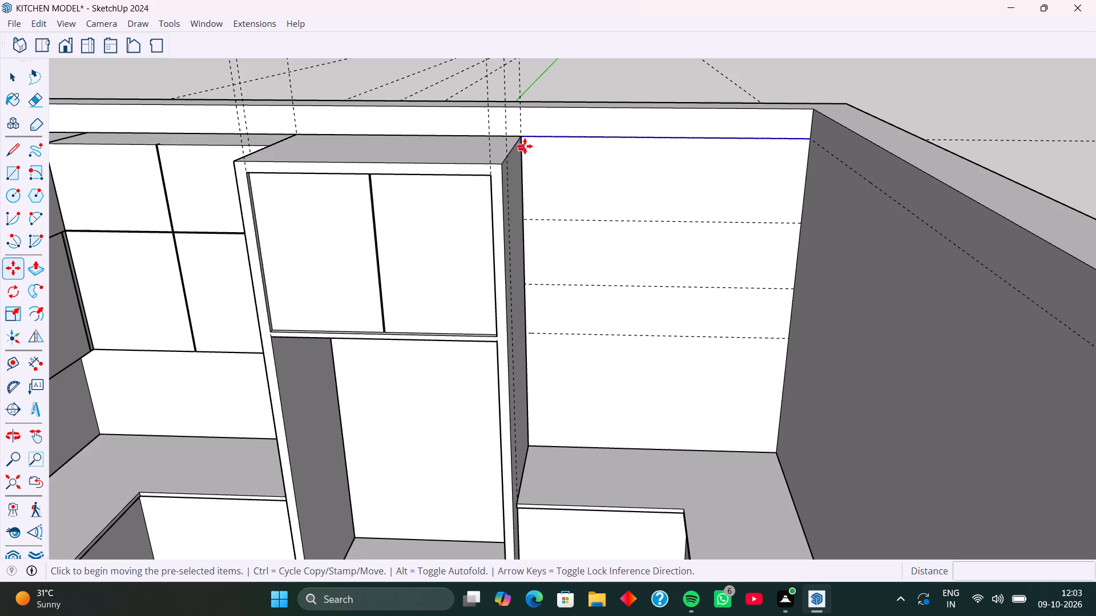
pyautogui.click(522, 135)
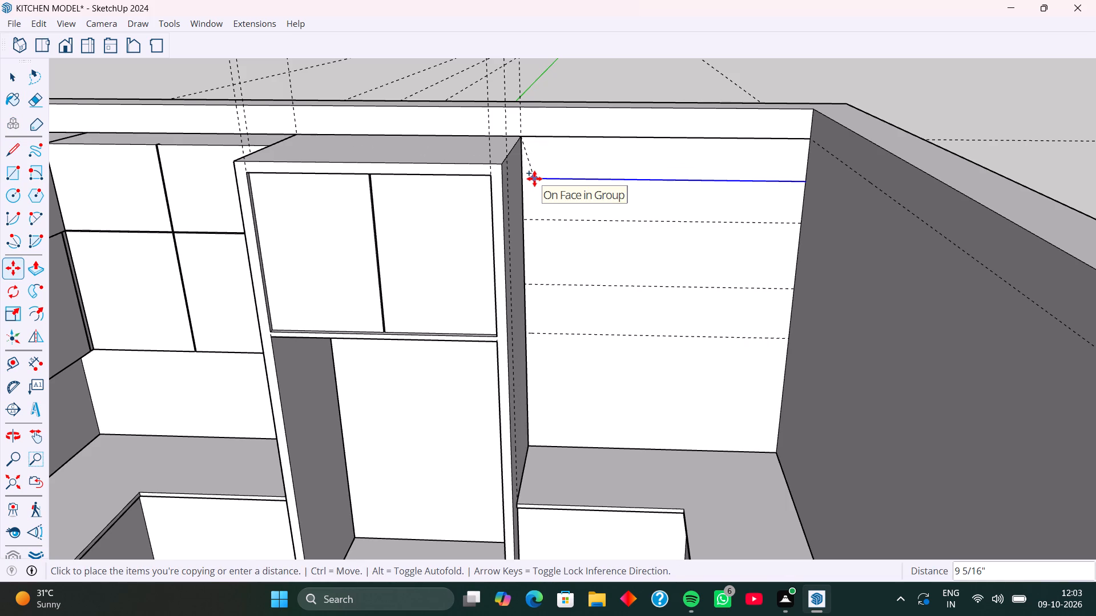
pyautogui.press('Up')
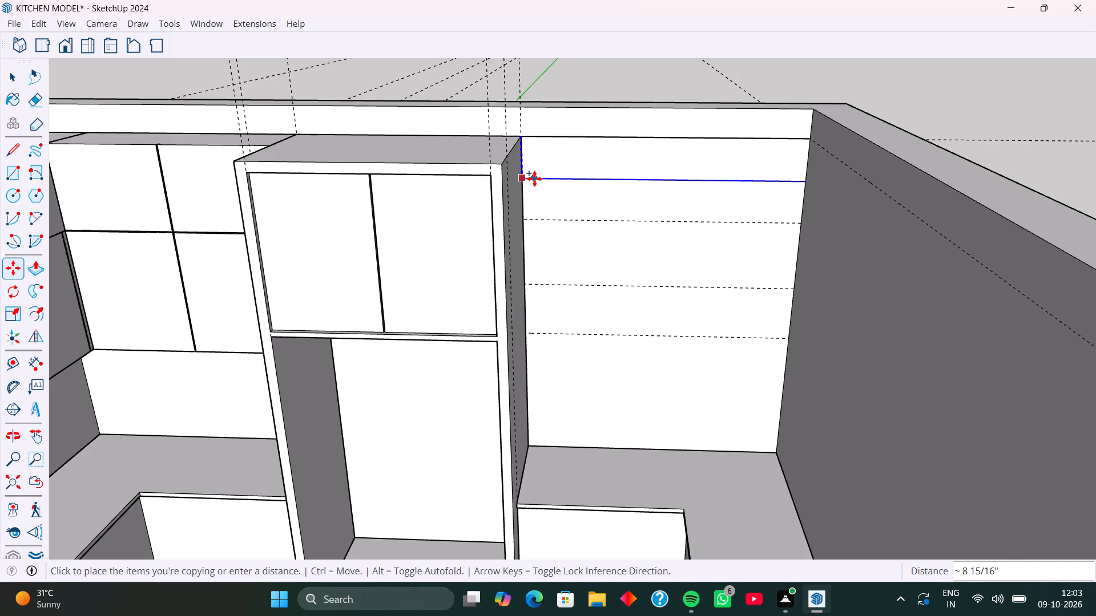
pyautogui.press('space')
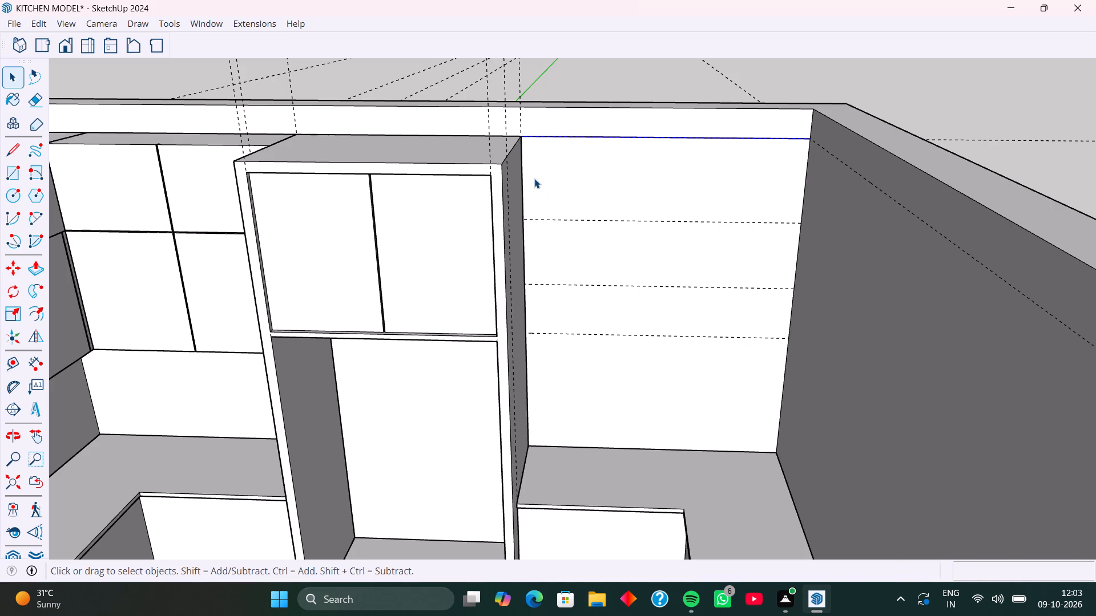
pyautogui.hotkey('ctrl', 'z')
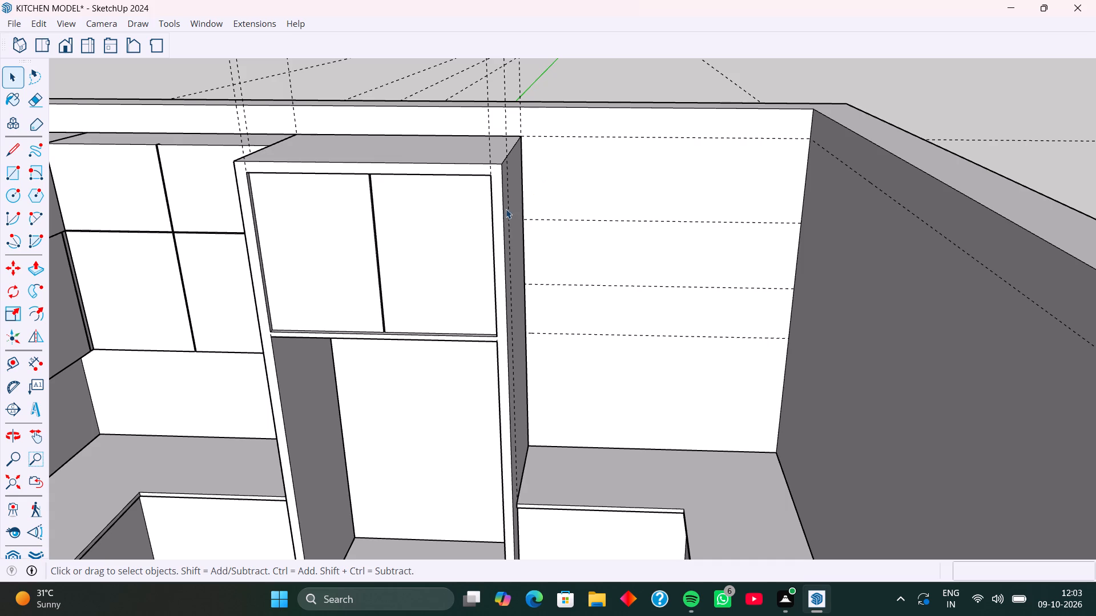
# Make the tall unit's connected geometry into a group.
pyautogui.tripleClick(472, 246)
pyautogui.tripleClick(472, 246)
pyautogui.click(472, 246)
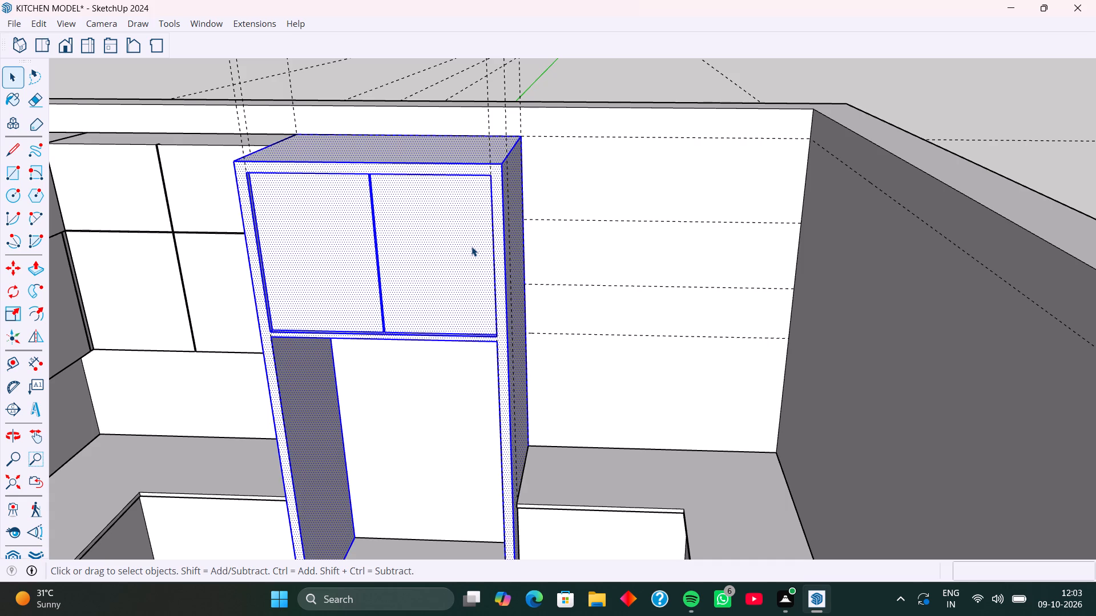
pyautogui.rightClick(472, 246)
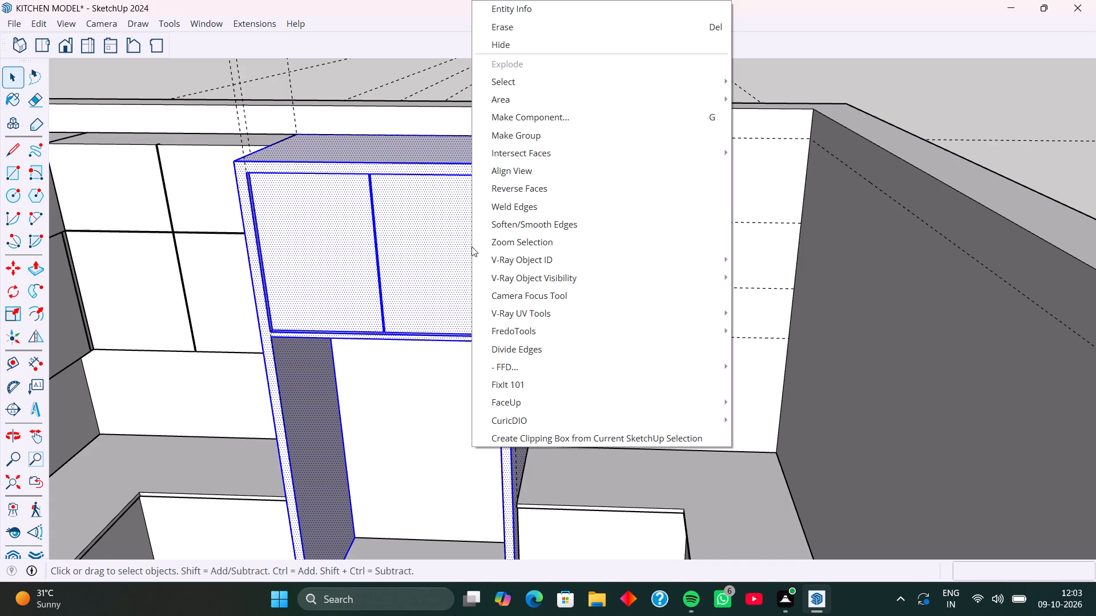
pyautogui.click(506, 137)
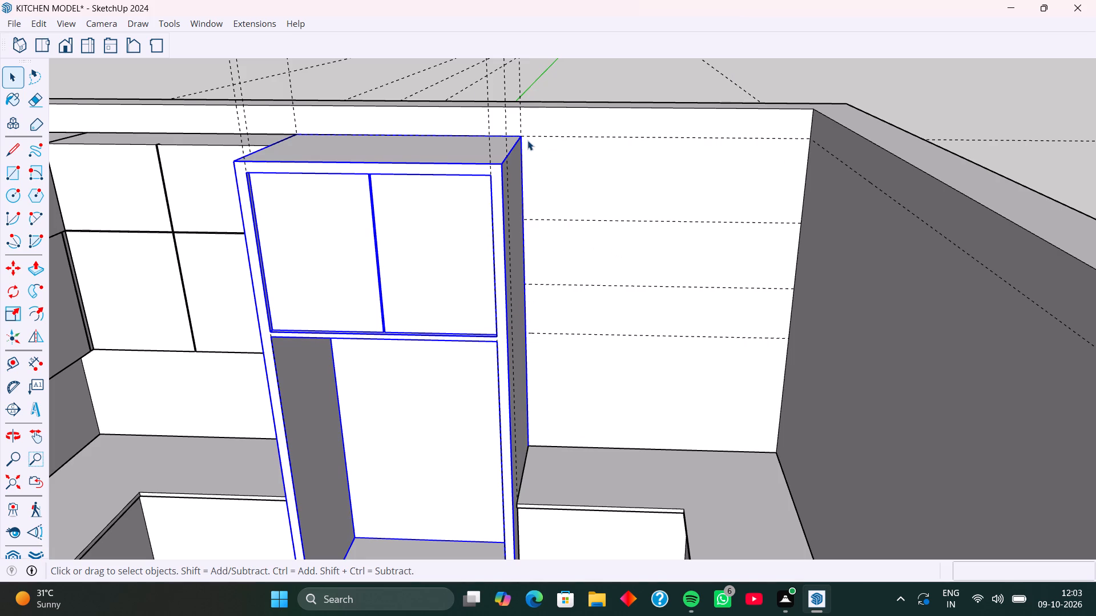
# Draw a 5' line along the top guide from the grouped tall unit's top back corner to the side wall.
pyautogui.press('l')
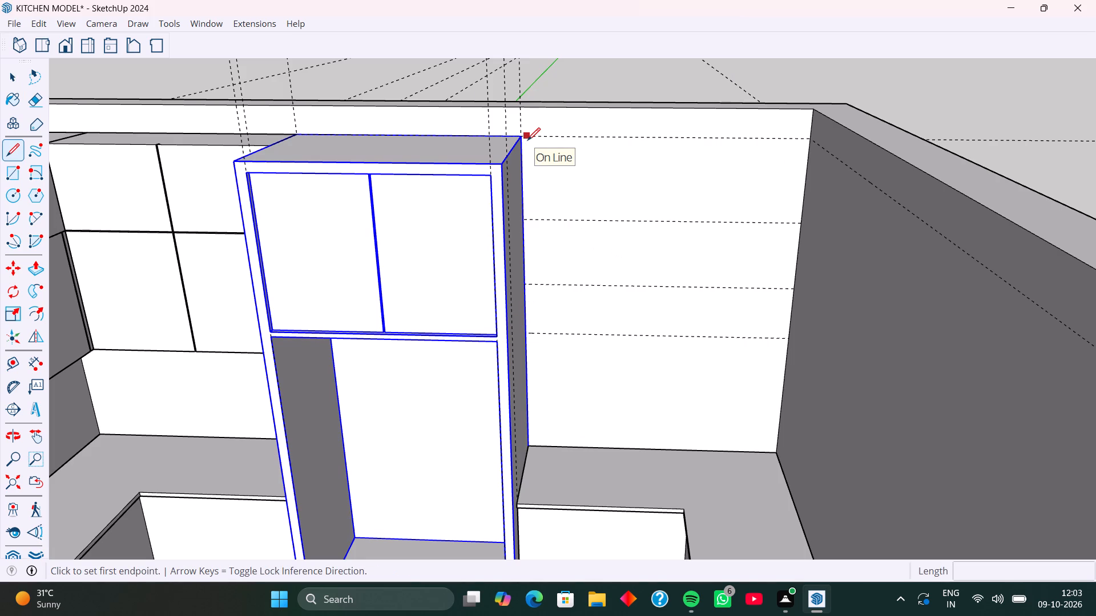
pyautogui.scroll(6, 522, 138)
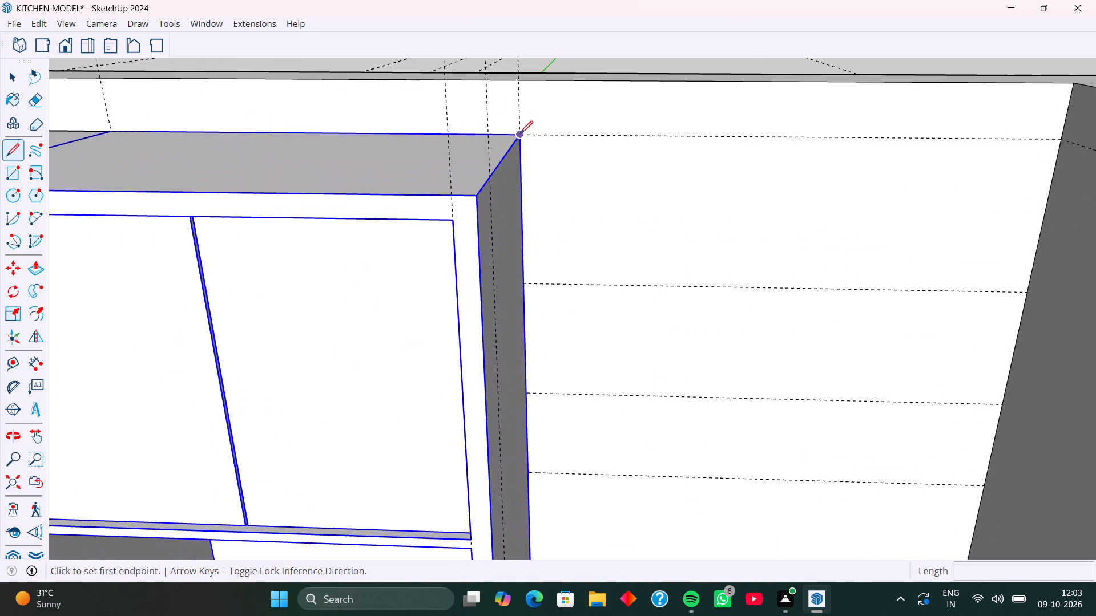
pyautogui.click(520, 135)
pyautogui.scroll(-8, 690, 142)
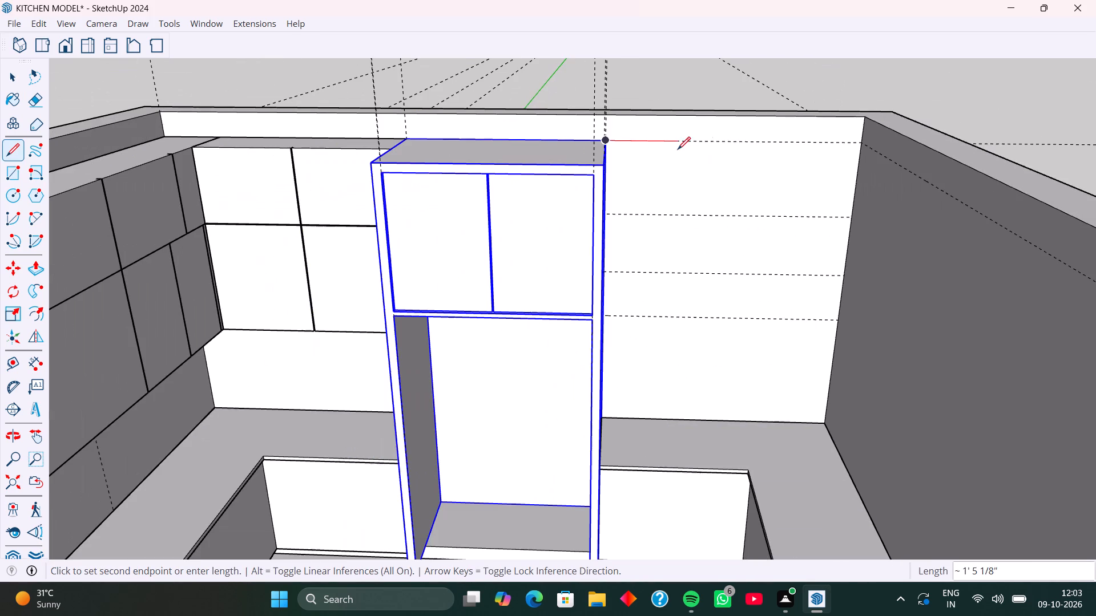
pyautogui.click(860, 144)
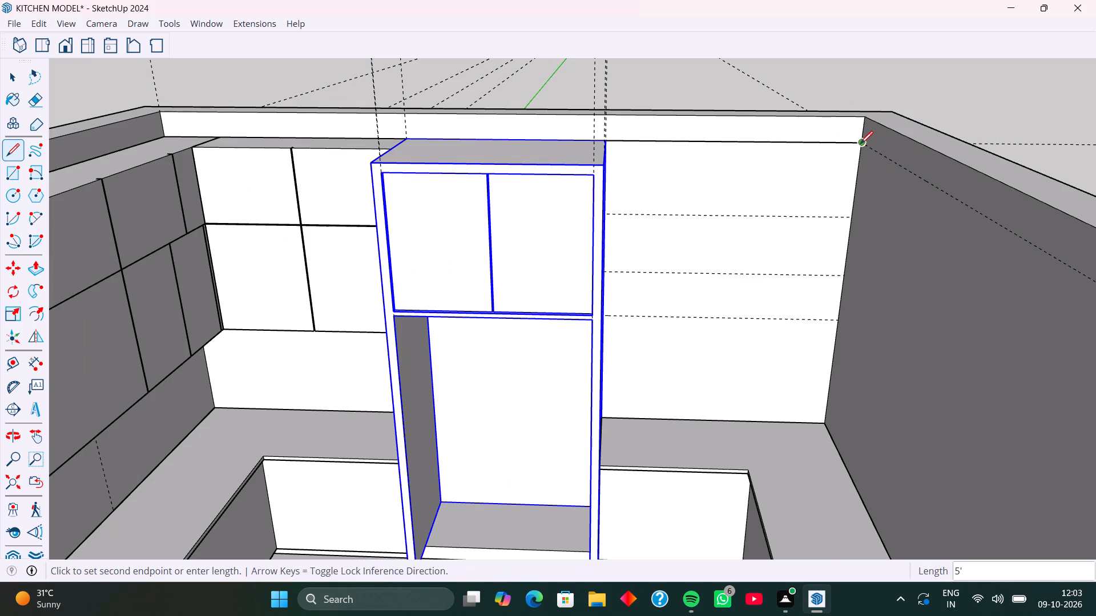
pyautogui.press('space')
# Copy the 5' line straight down 3' 9" onto the lowest guide on the back wall.
pyautogui.click(845, 144)
pyautogui.press('m')
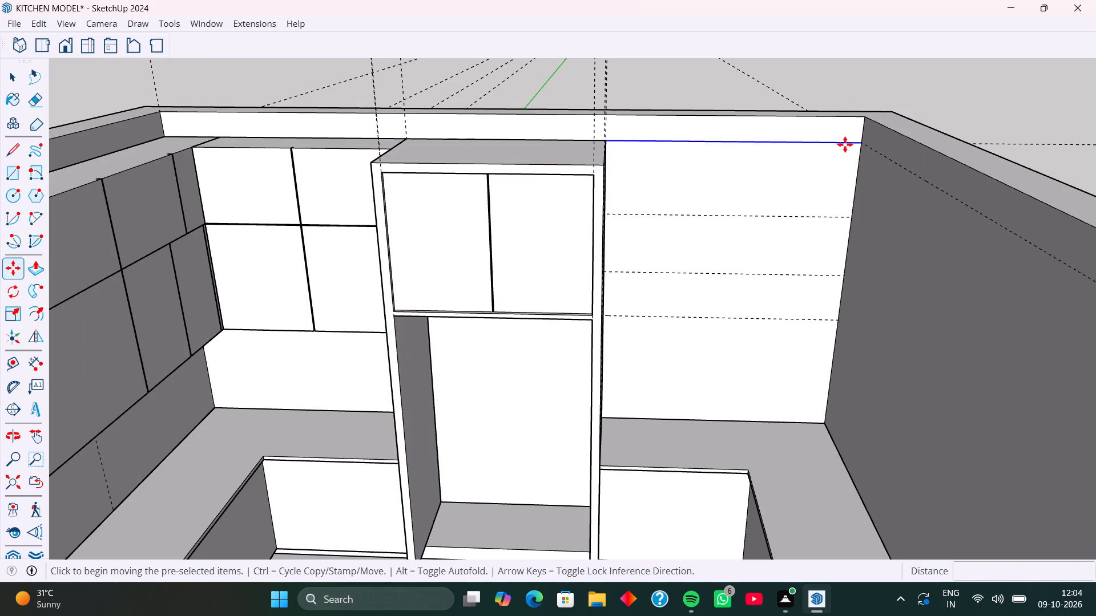
pyautogui.click(861, 141)
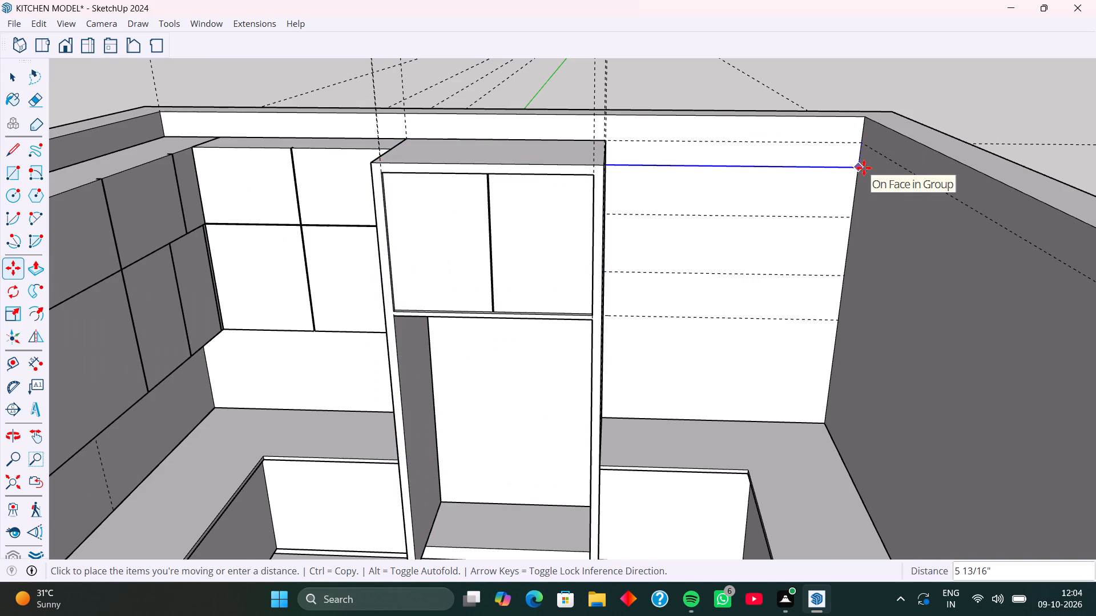
pyautogui.press('Up')
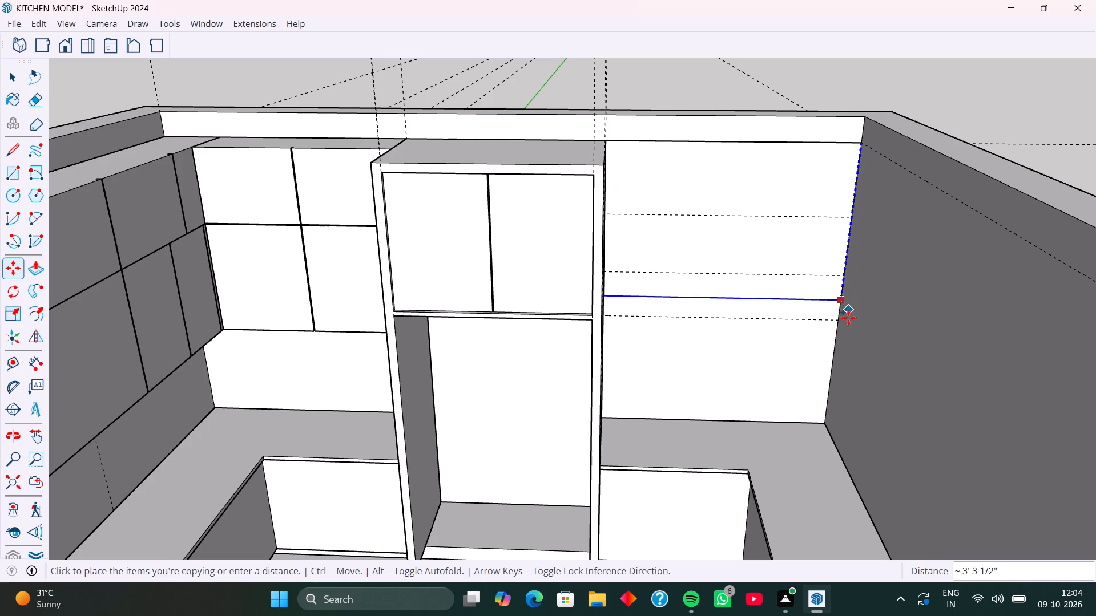
pyautogui.scroll(11, 840, 320)
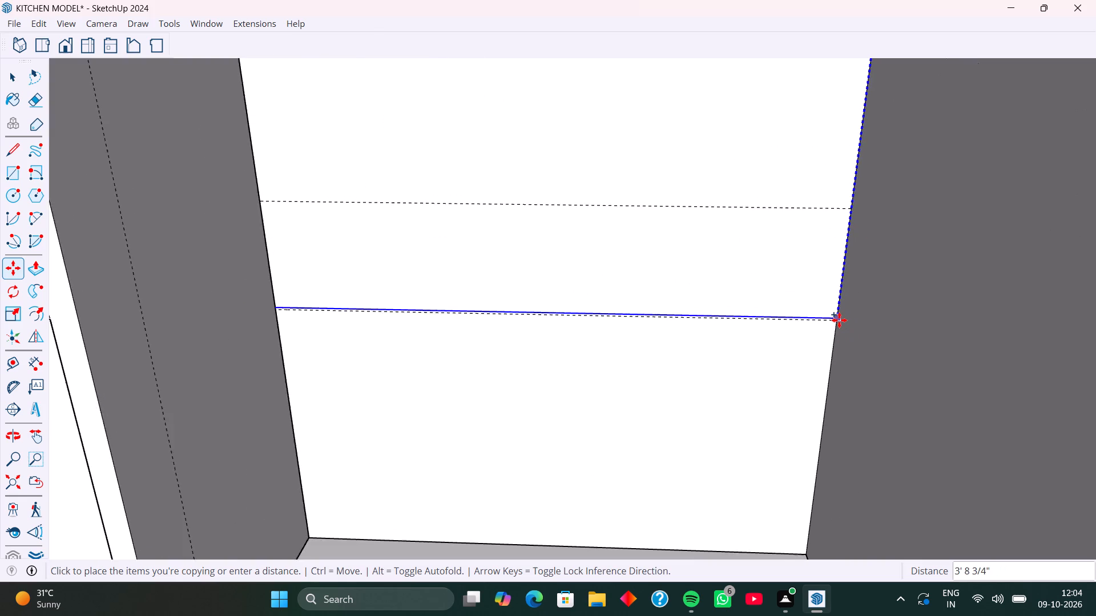
pyautogui.scroll(14, 839, 320)
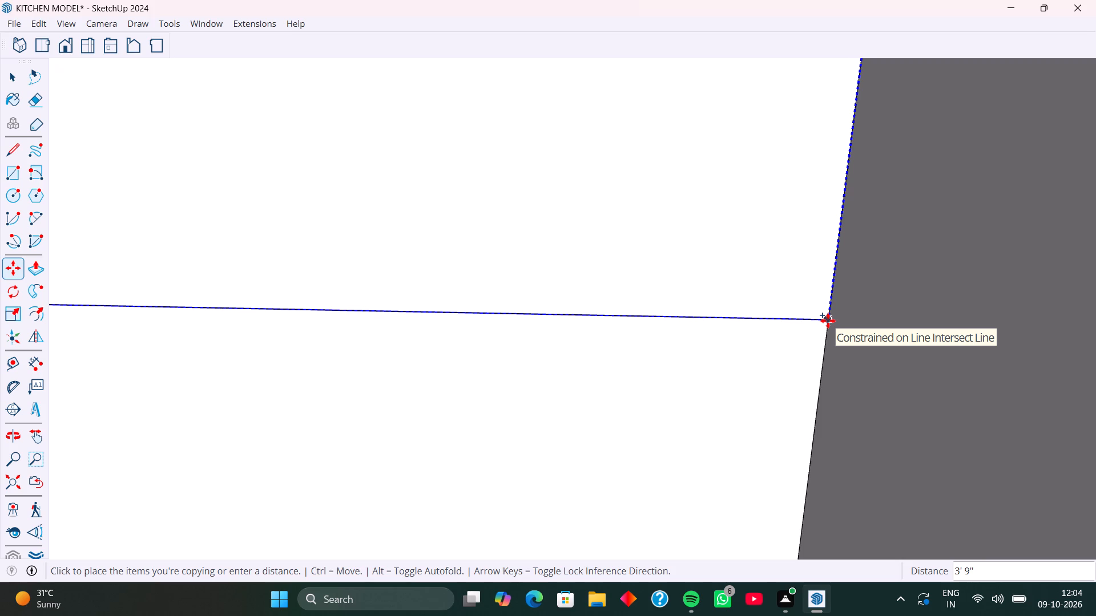
pyautogui.scroll(14, 828, 321)
pyautogui.scroll(14, 828, 321)
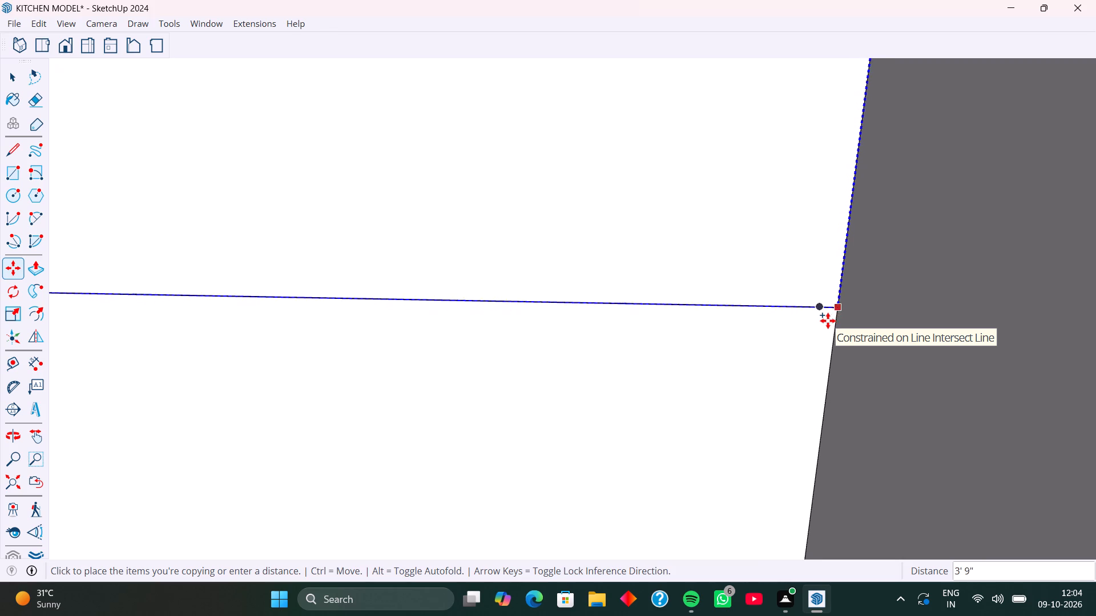
pyautogui.scroll(8, 828, 321)
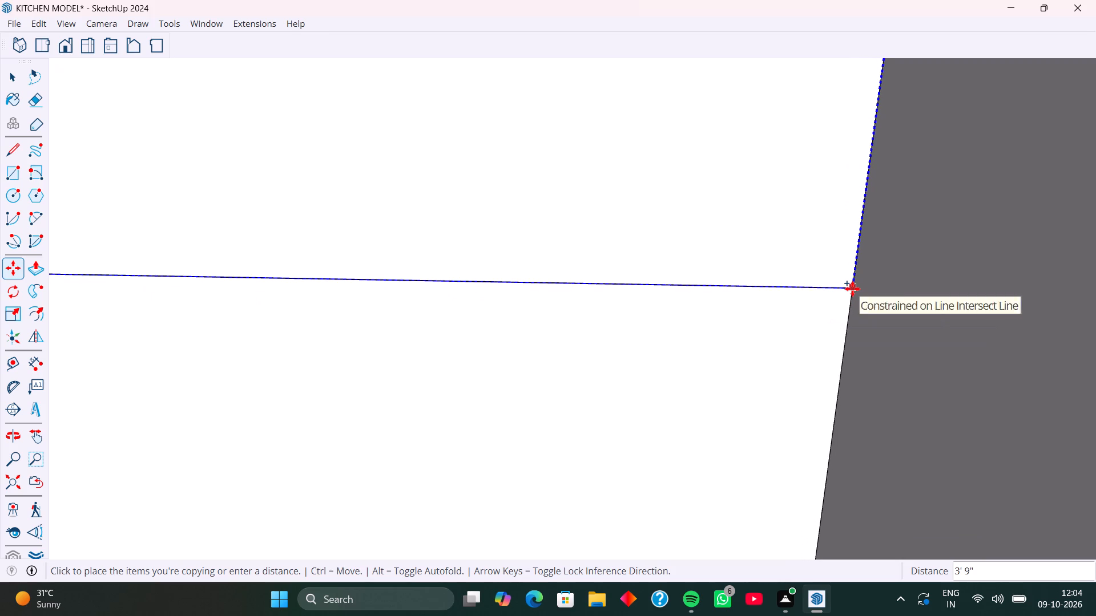
pyautogui.click(852, 289)
# Divide the copy distance with 4/ so evenly spaced lines split the wall area into four equal bands.
pyautogui.scroll(-20, 859, 288)
pyautogui.scroll(-9, 859, 288)
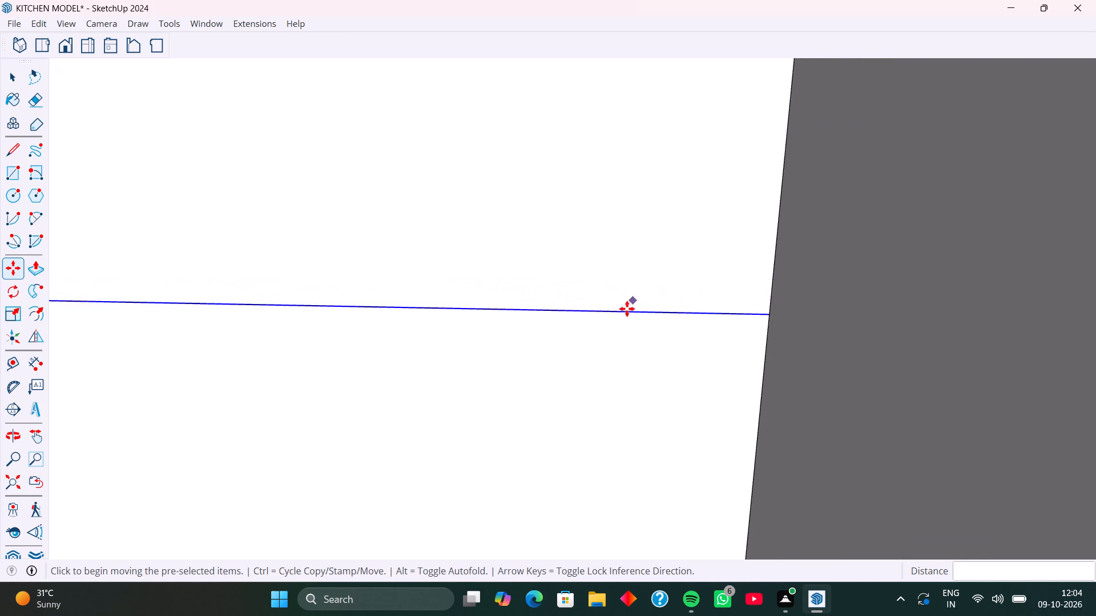
pyautogui.scroll(-20, 627, 309)
pyautogui.scroll(-20, 627, 309)
pyautogui.scroll(-5, 627, 309)
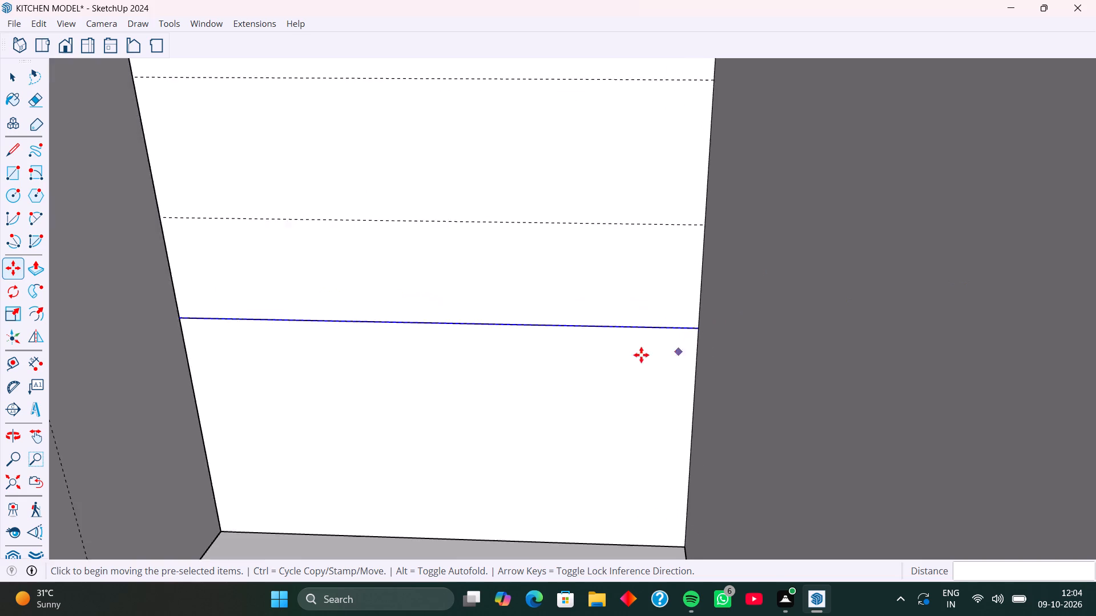
pyautogui.scroll(-4, 641, 355)
pyautogui.moveTo(646, 343); pyautogui.dragTo(652, 318, button='middle')
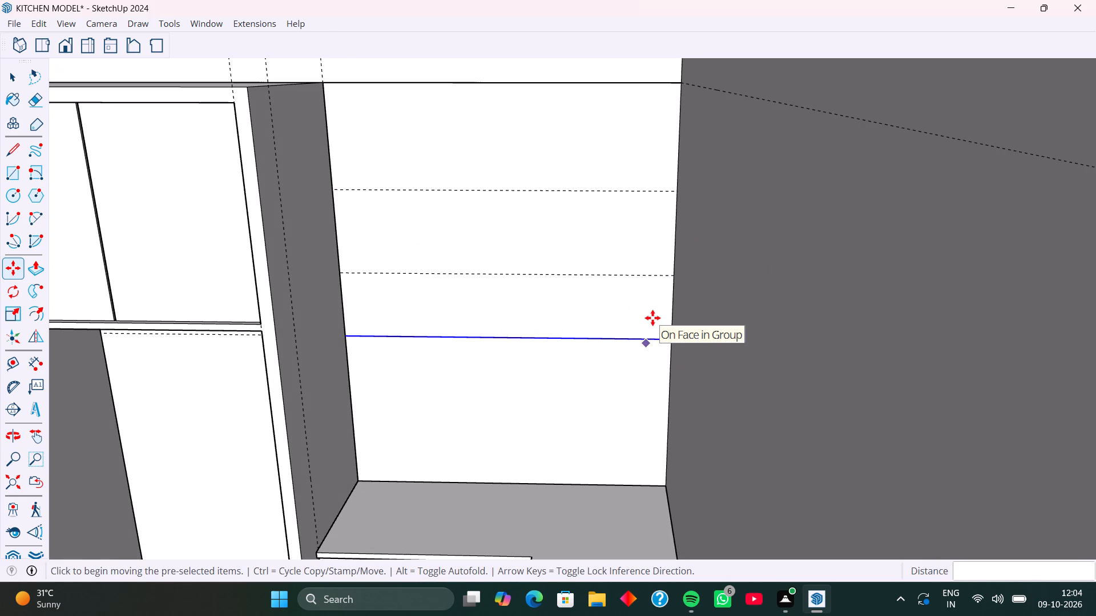
pyautogui.write('4/')
pyautogui.press('Return')
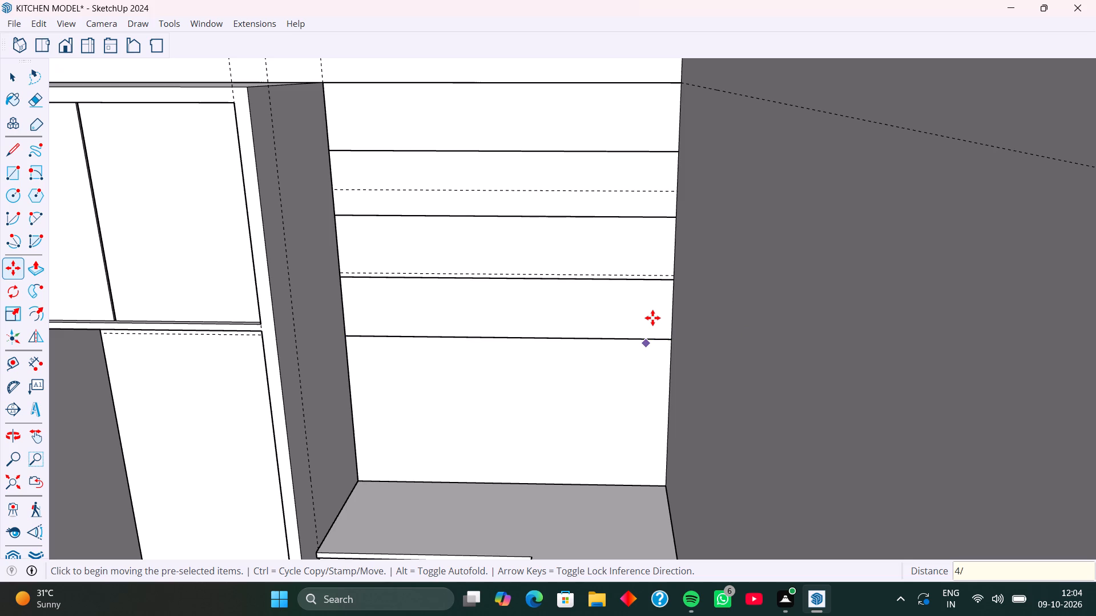
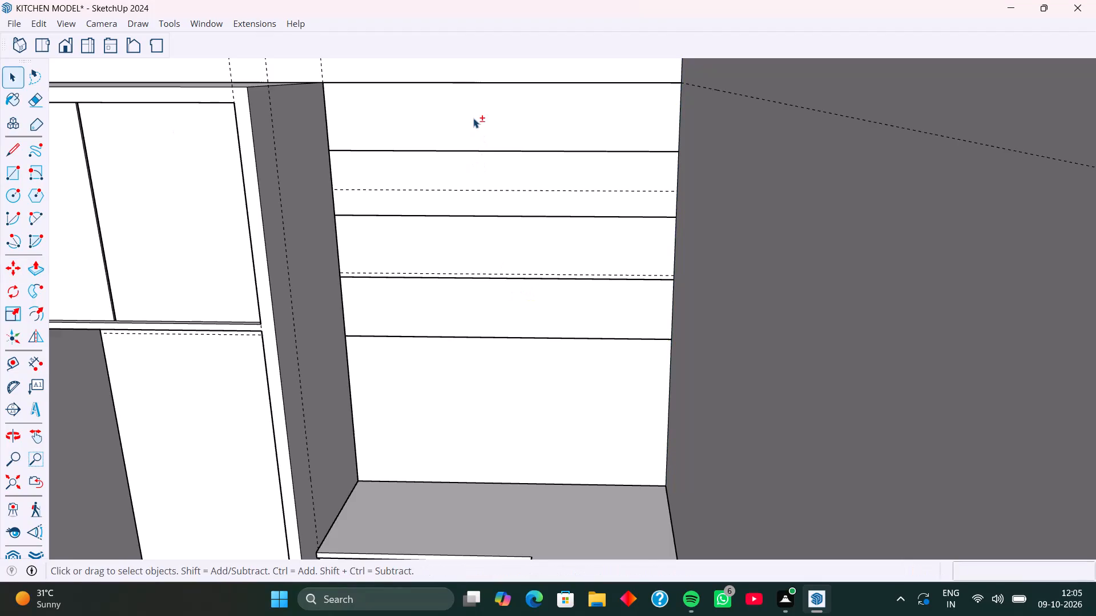
# Copy the three intermediate horizontal lines on the wall beside the tall unit straight down 1".
pyautogui.keyDown('shift'); pyautogui.moveTo(473, 118); pyautogui.dragTo(461, 177, button='middle'); pyautogui.keyUp('shift')
pyautogui.moveTo(520, 259); pyautogui.dragTo(539, 206, button='middle')
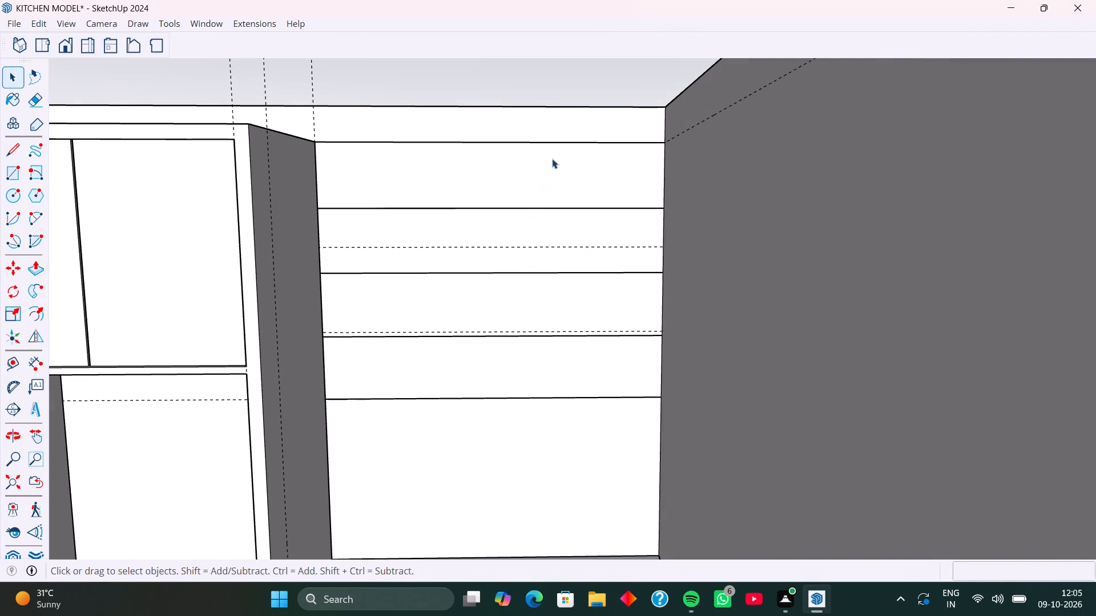
pyautogui.click(554, 141)
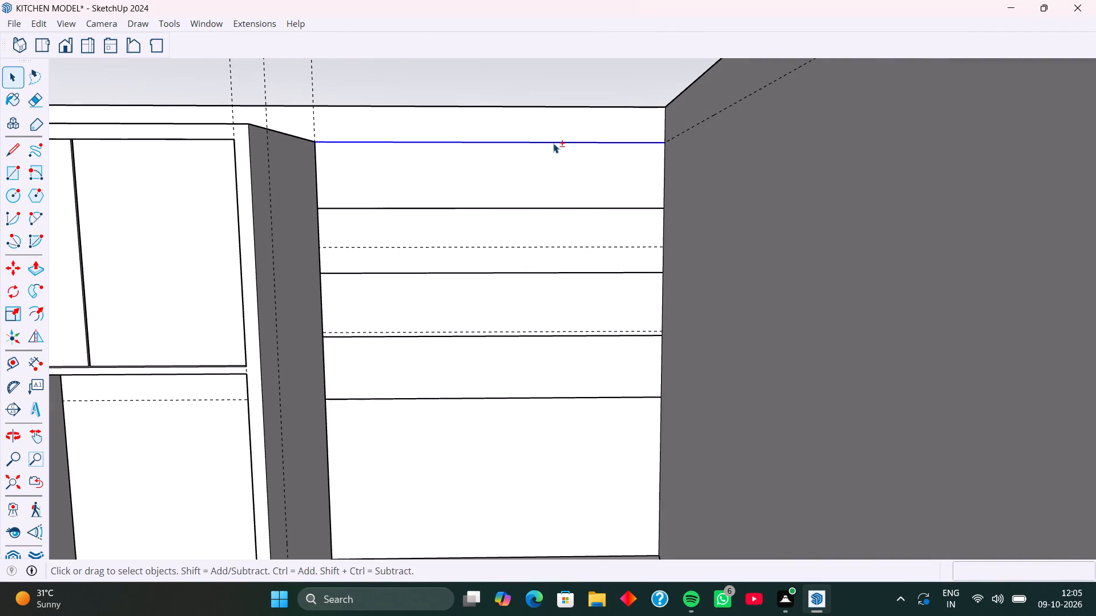
pyautogui.keyDown('shift'); pyautogui.click(579, 208); pyautogui.keyUp('shift')
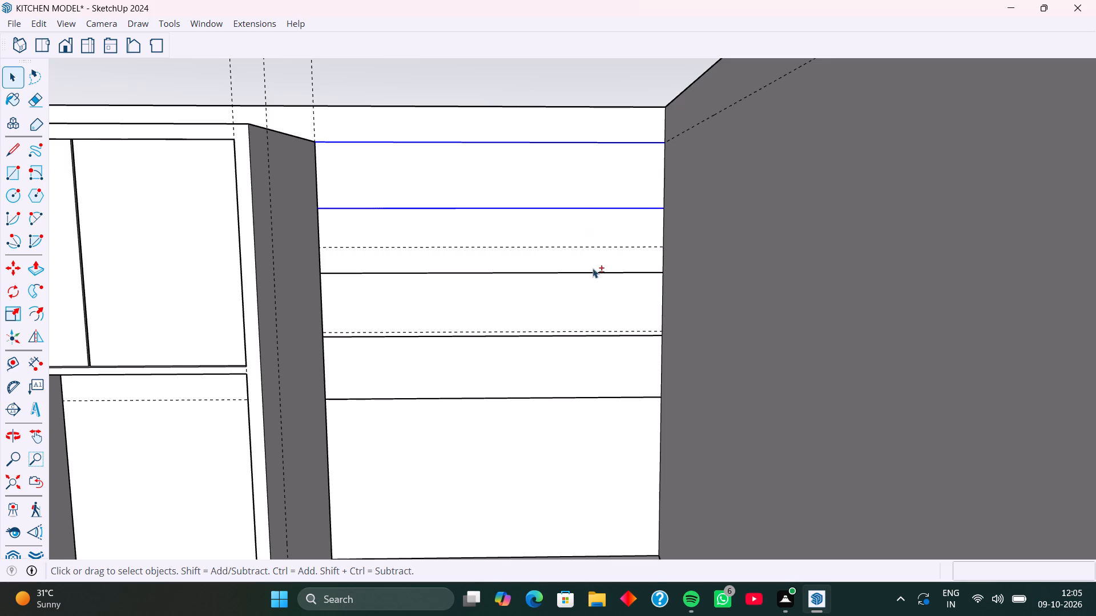
pyautogui.keyDown('shift'); pyautogui.click(595, 273); pyautogui.keyUp('shift')
pyautogui.keyDown('shift'); pyautogui.click(609, 337); pyautogui.keyUp('shift')
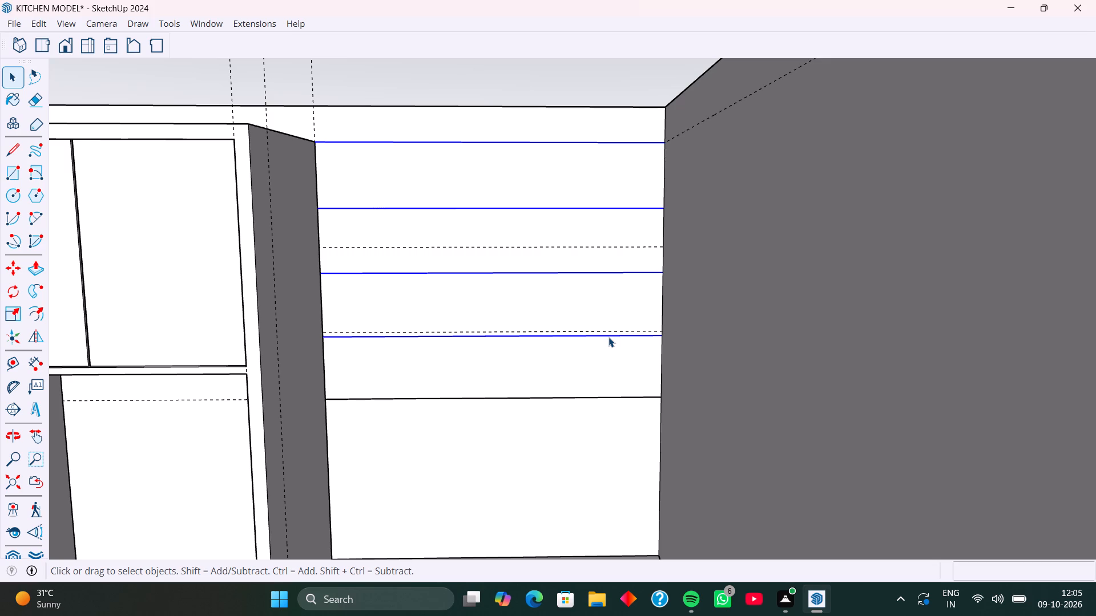
pyautogui.keyDown('shift'); pyautogui.click(589, 140); pyautogui.keyUp('shift')
pyautogui.keyDown('shift'); pyautogui.click(589, 140); pyautogui.keyUp('shift')
pyautogui.keyDown('shift'); pyautogui.click(590, 144); pyautogui.keyUp('shift')
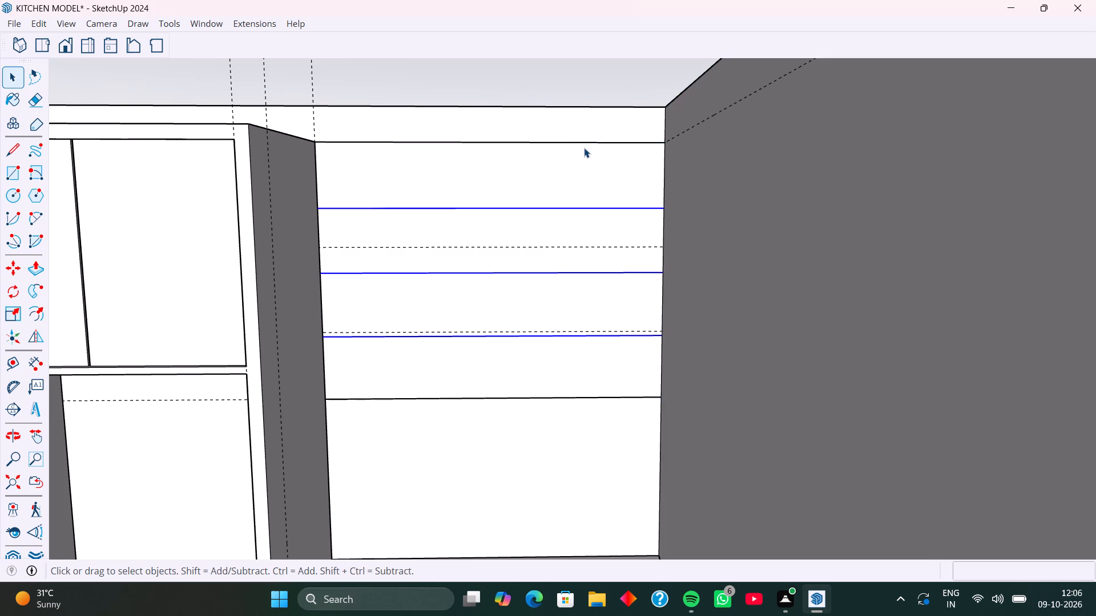
pyautogui.press('m')
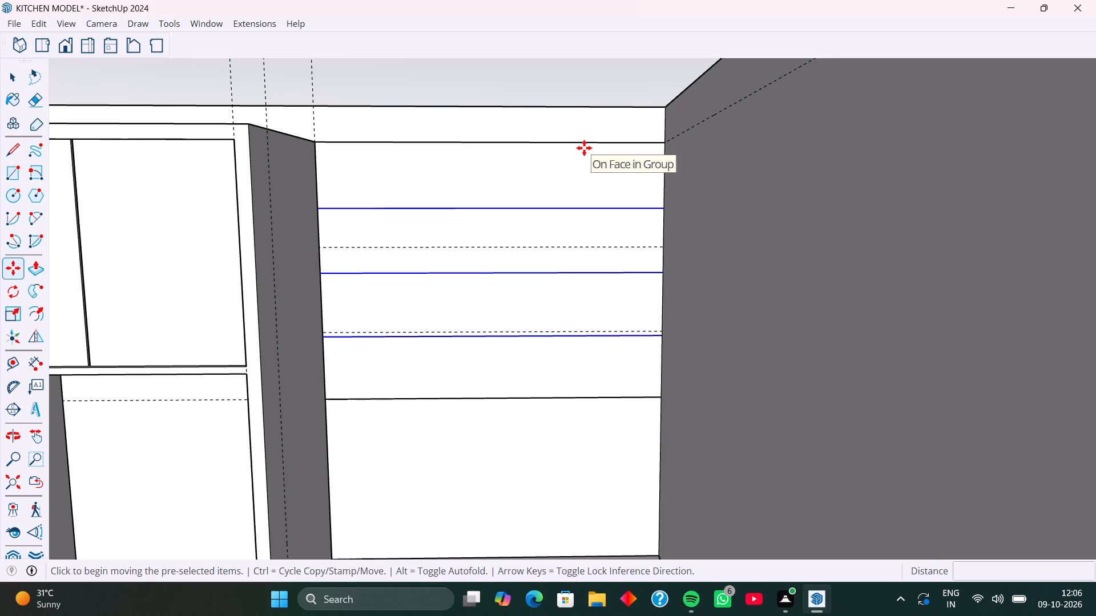
pyautogui.click(664, 207)
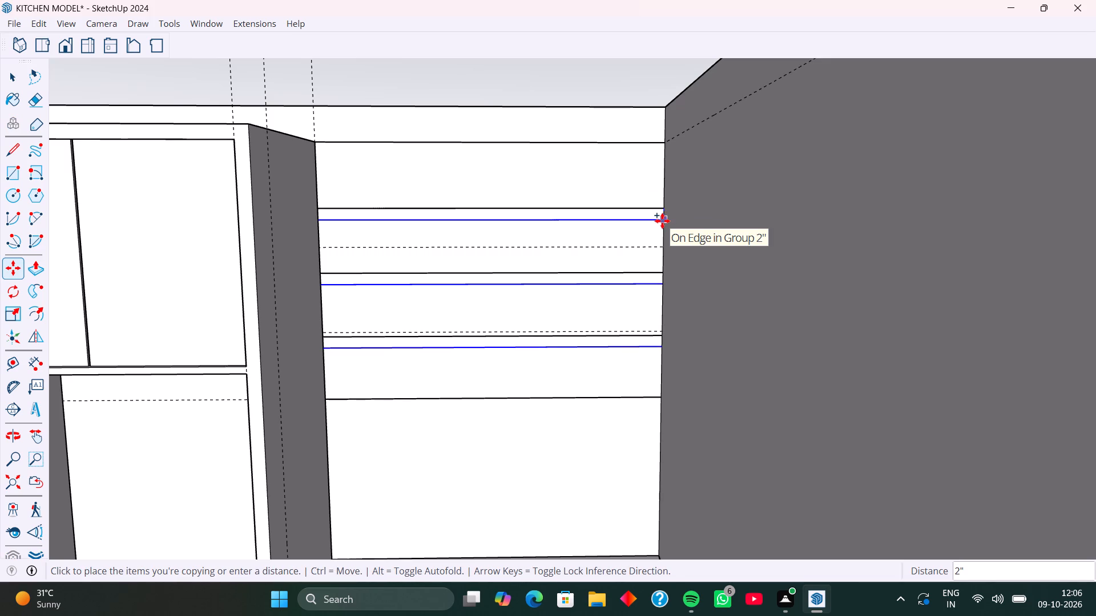
pyautogui.click(662, 221)
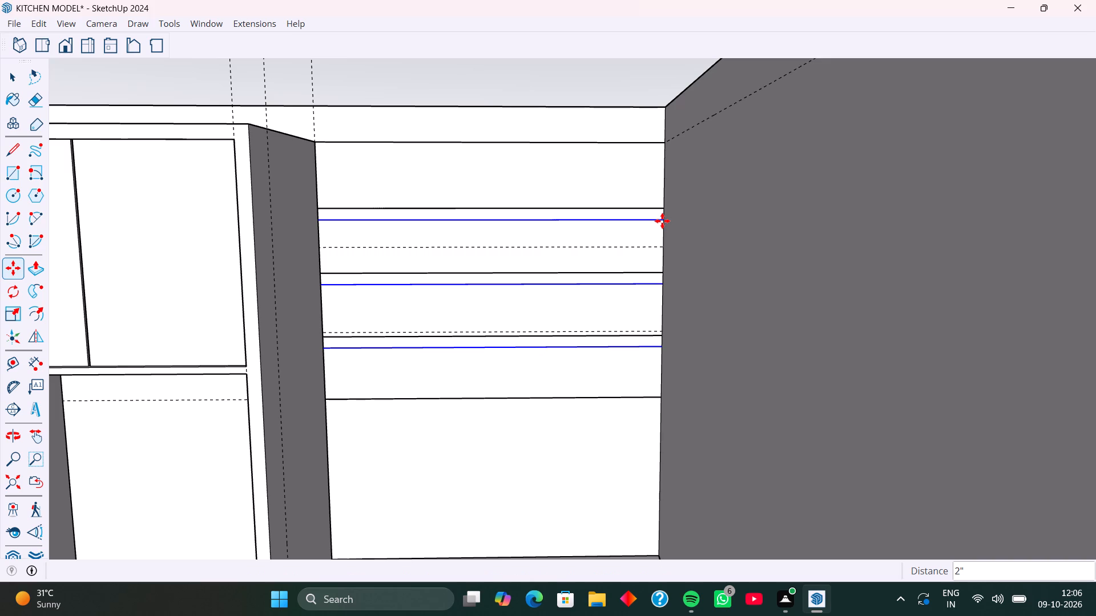
pyautogui.press('1')
pyautogui.press('Return')
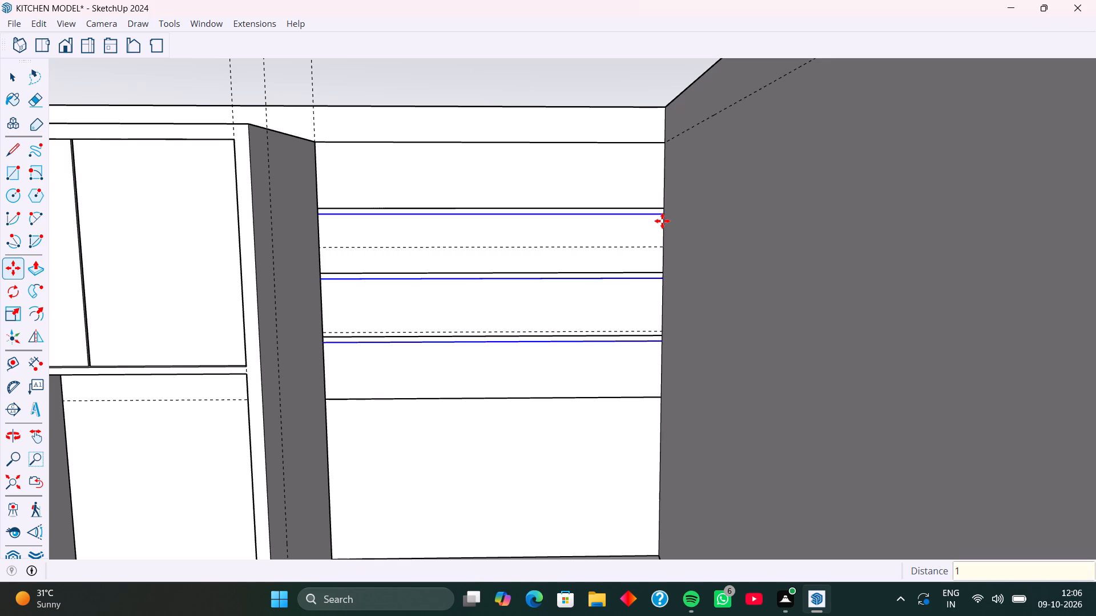
# Copy the three lowered lines straight up 2" so each pair straddles its original dividing line.
pyautogui.scroll(5, 662, 221)
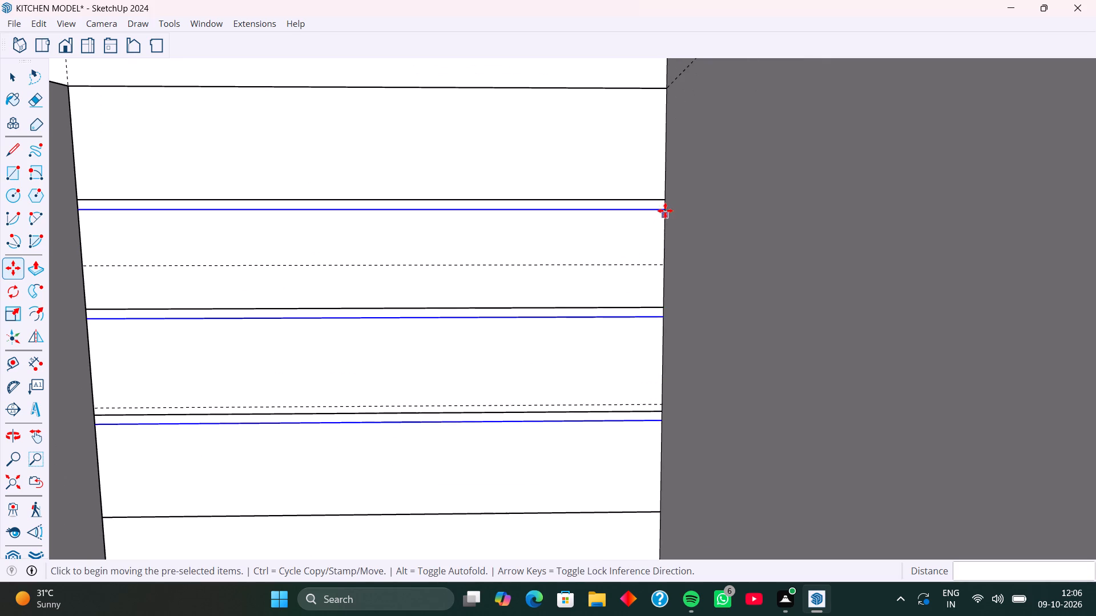
pyautogui.click(665, 208)
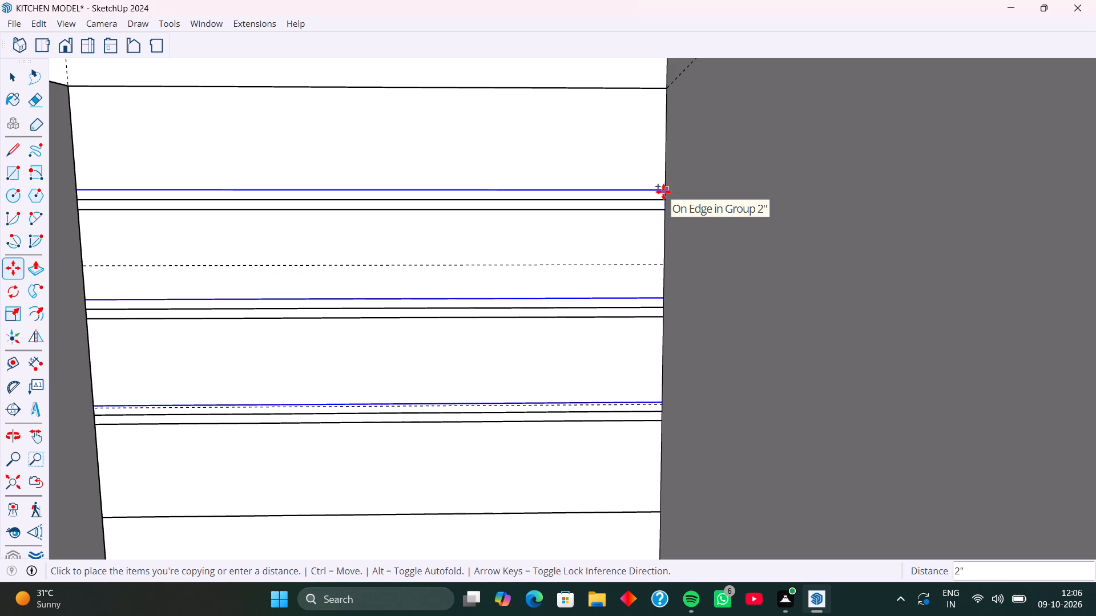
pyautogui.press('2')
pyautogui.press('Return')
# Erase the middle line from each of the three sets of intermediate lines, leaving 2" strips.
pyautogui.press('e')
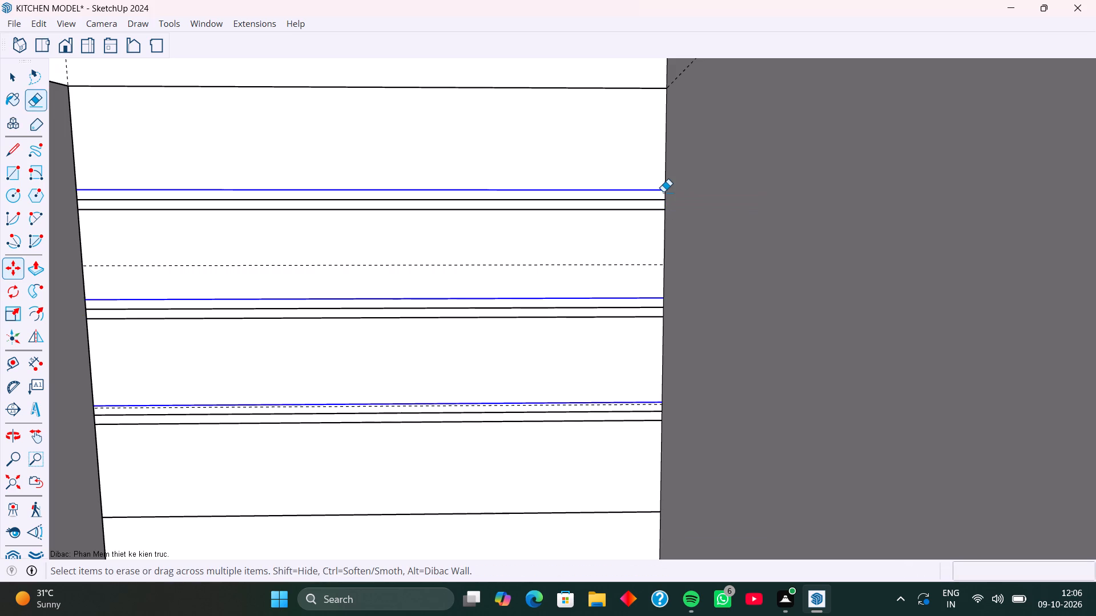
pyautogui.click(648, 199)
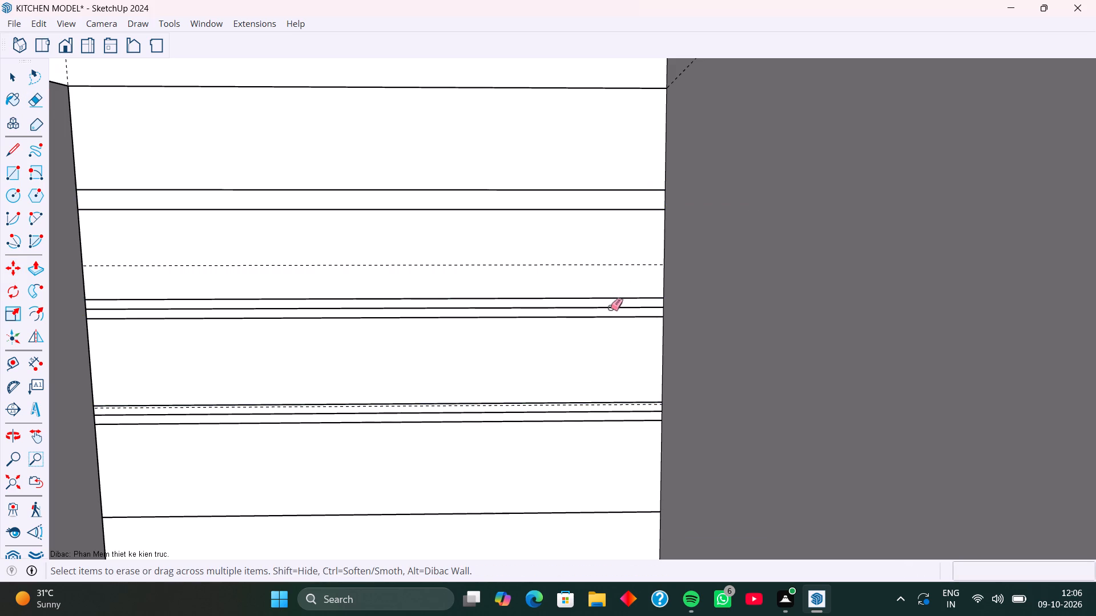
pyautogui.click(610, 307)
pyautogui.scroll(-5, 569, 233)
pyautogui.scroll(9, 579, 348)
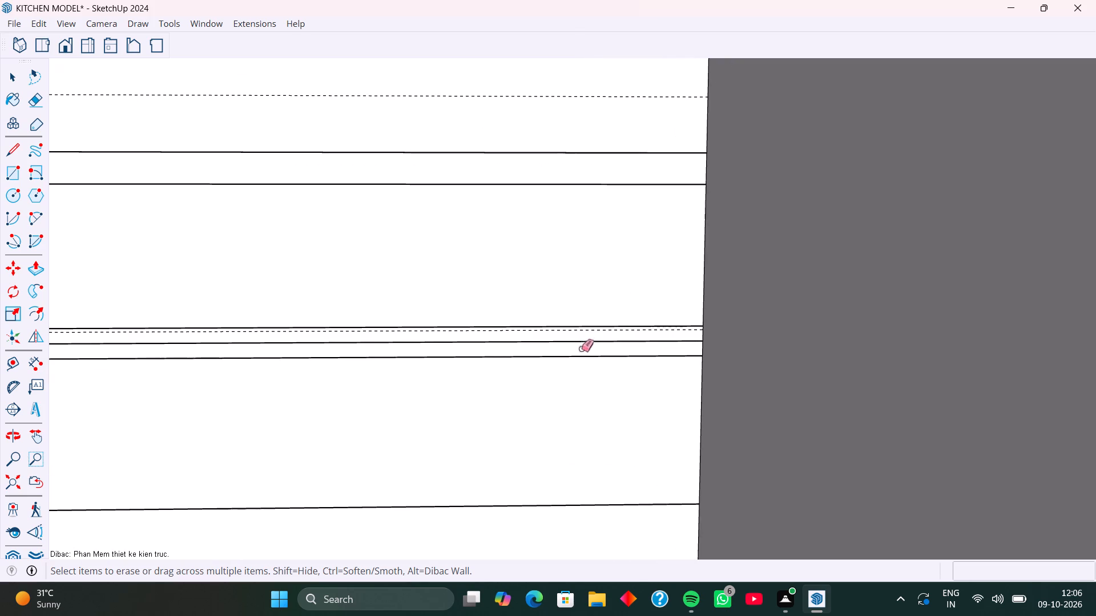
pyautogui.click(581, 342)
# Copy the lowest horizontal line on the wall straight up 1".
pyautogui.scroll(-3, 601, 289)
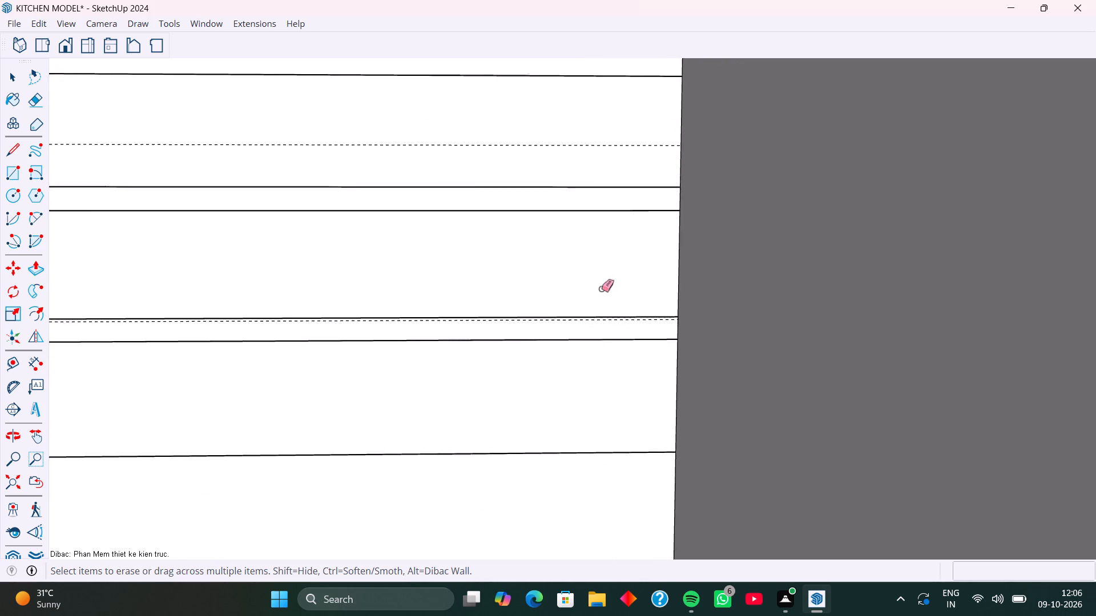
pyautogui.scroll(-8, 601, 289)
pyautogui.moveTo(590, 323); pyautogui.dragTo(587, 271, button='middle')
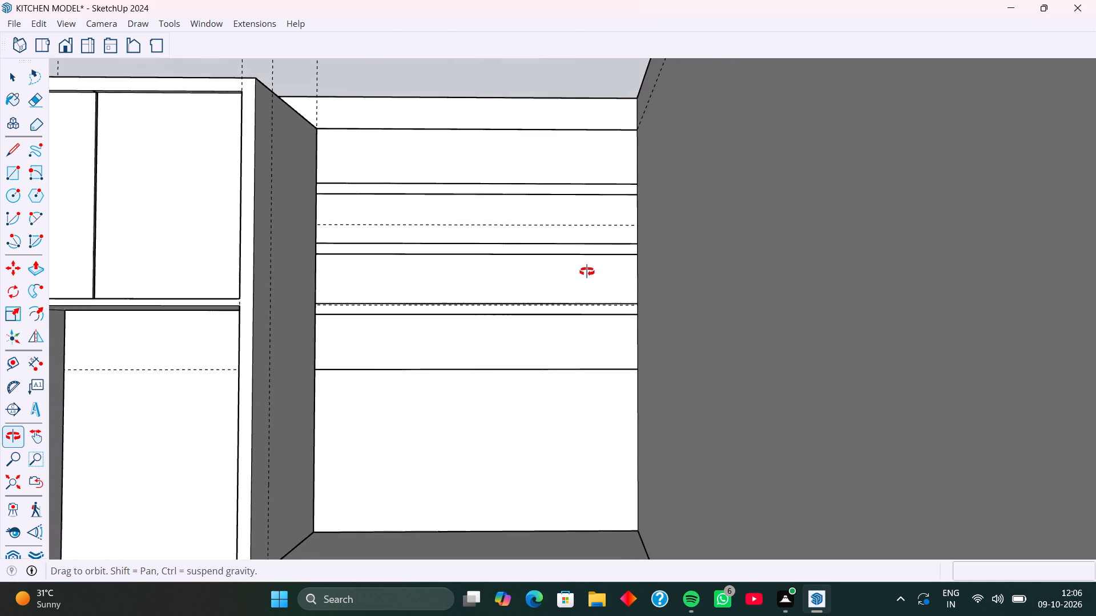
pyautogui.moveTo(587, 271); pyautogui.dragTo(594, 331, button='middle')
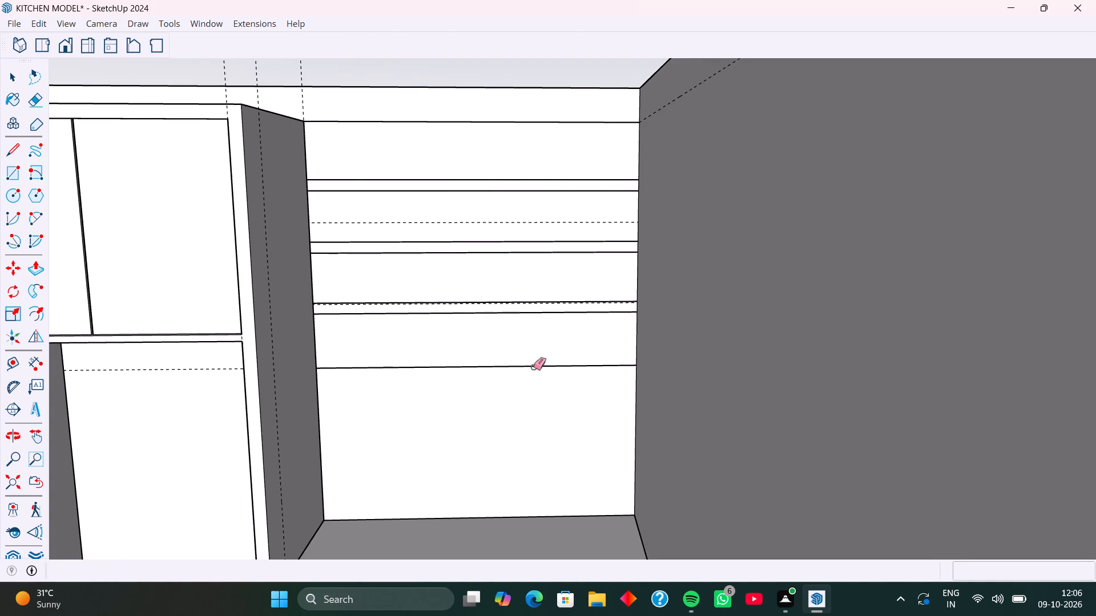
pyautogui.press('space')
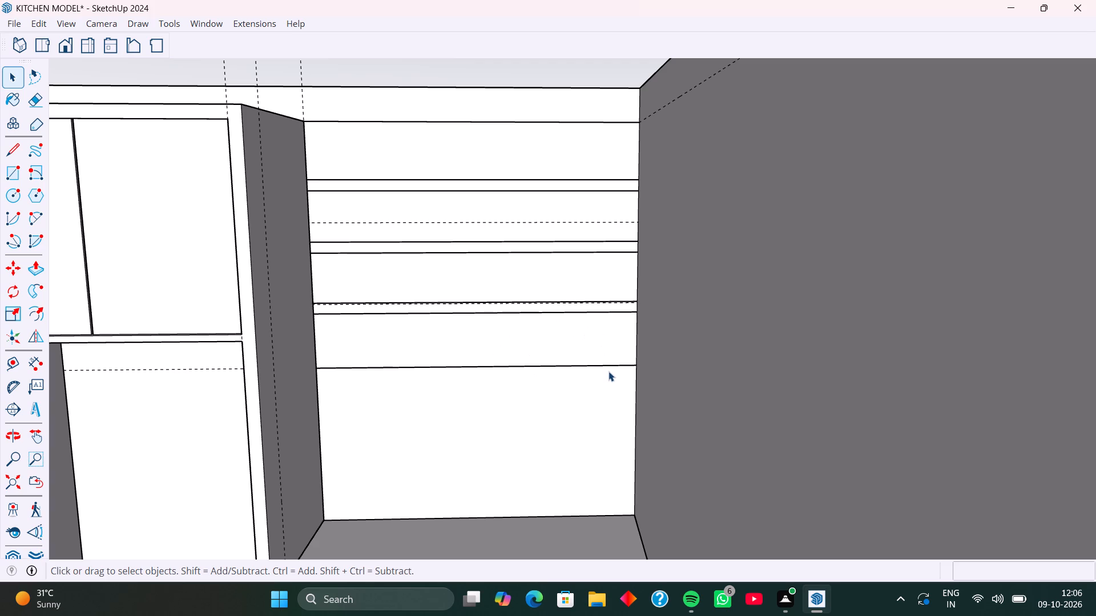
pyautogui.click(608, 366)
pyautogui.press('m')
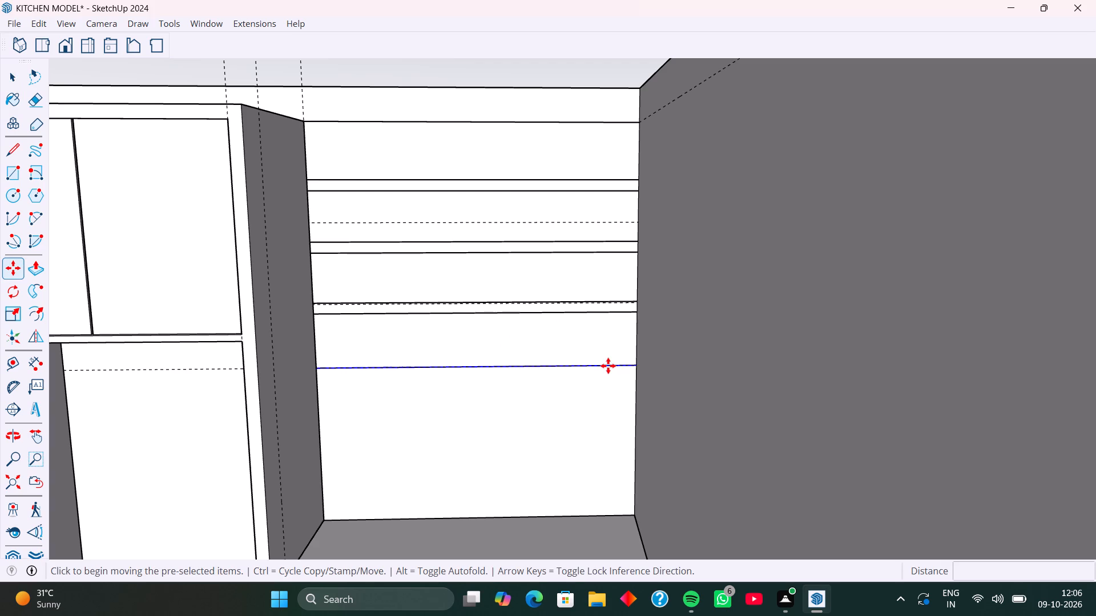
pyautogui.click(637, 366)
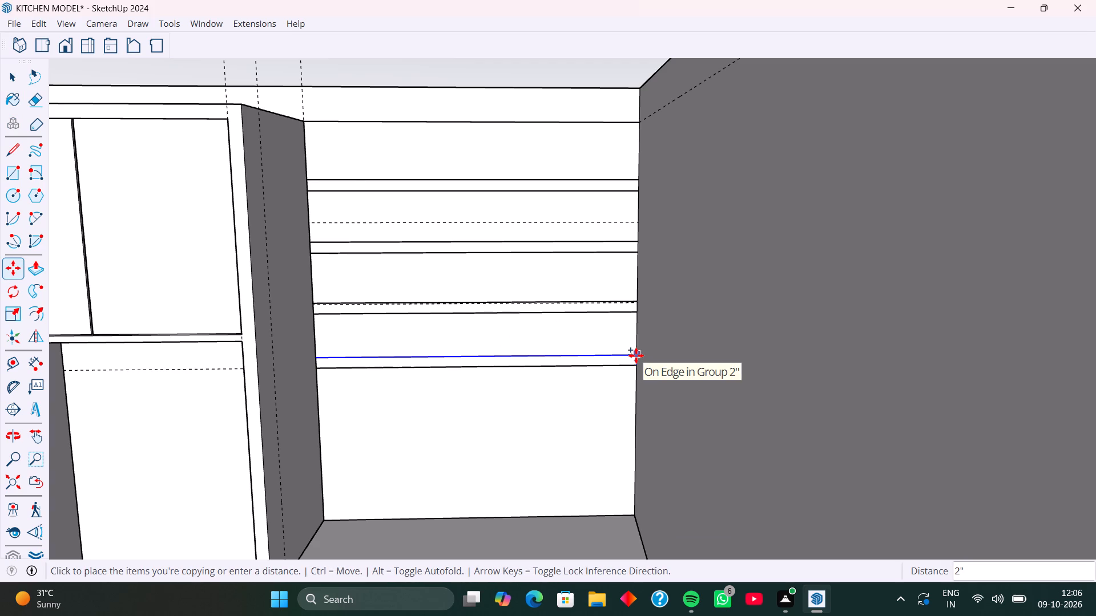
pyautogui.click(636, 355)
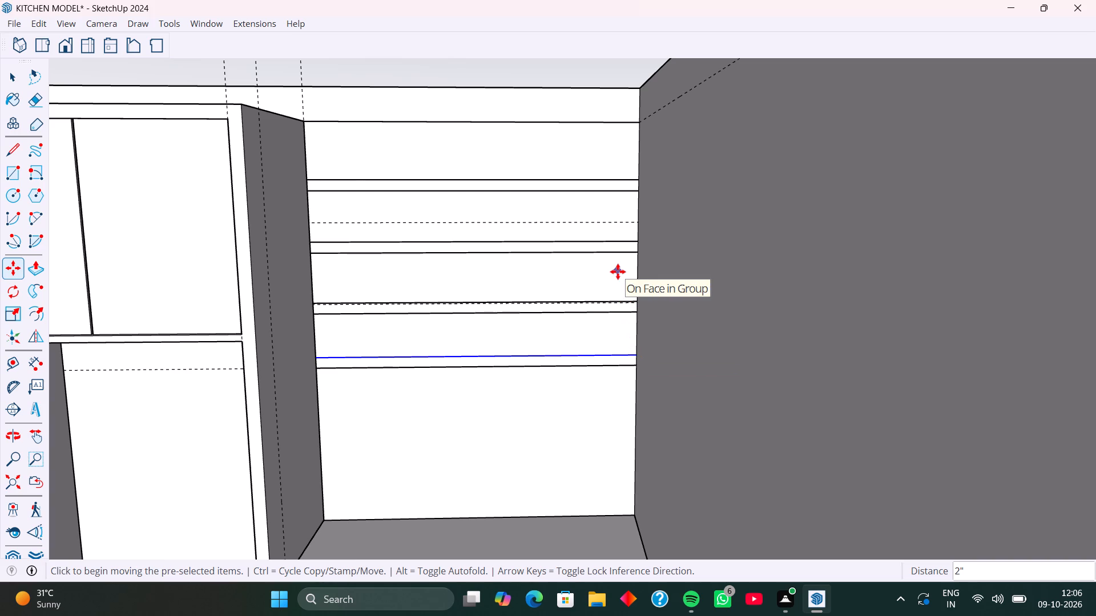
pyautogui.press('1')
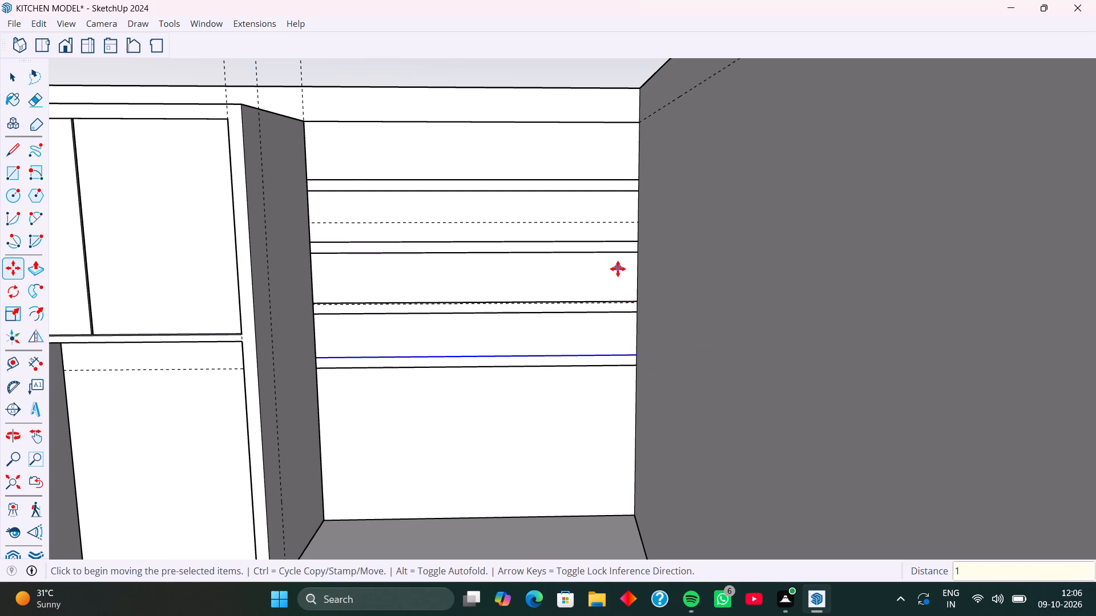
pyautogui.press('Return')
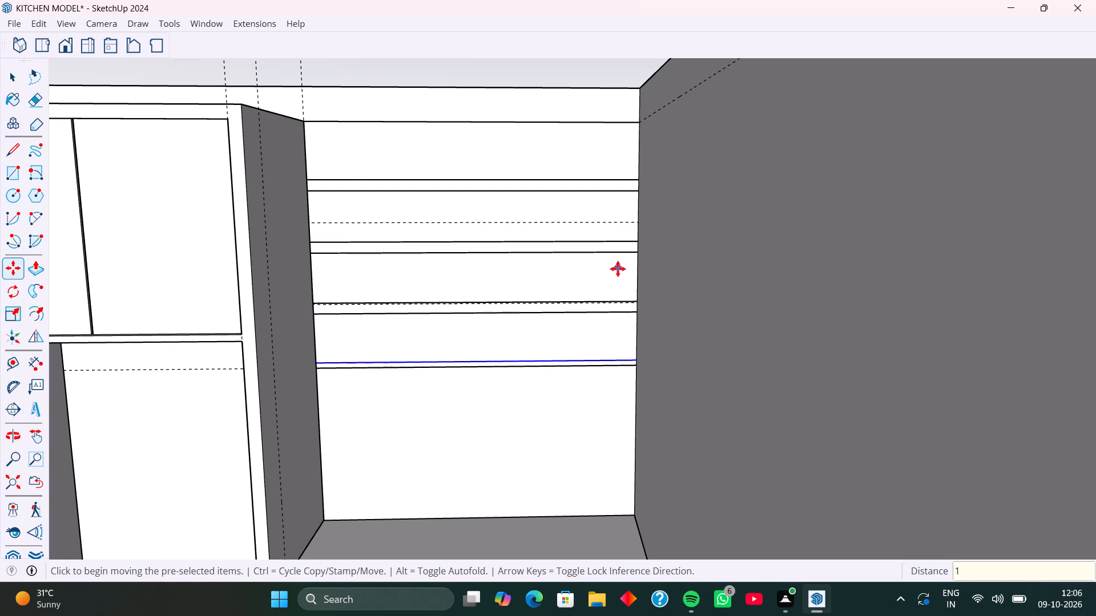
# Copy the top horizontal line on the wall straight down 2" from the tall unit's back corner.
pyautogui.press('space')
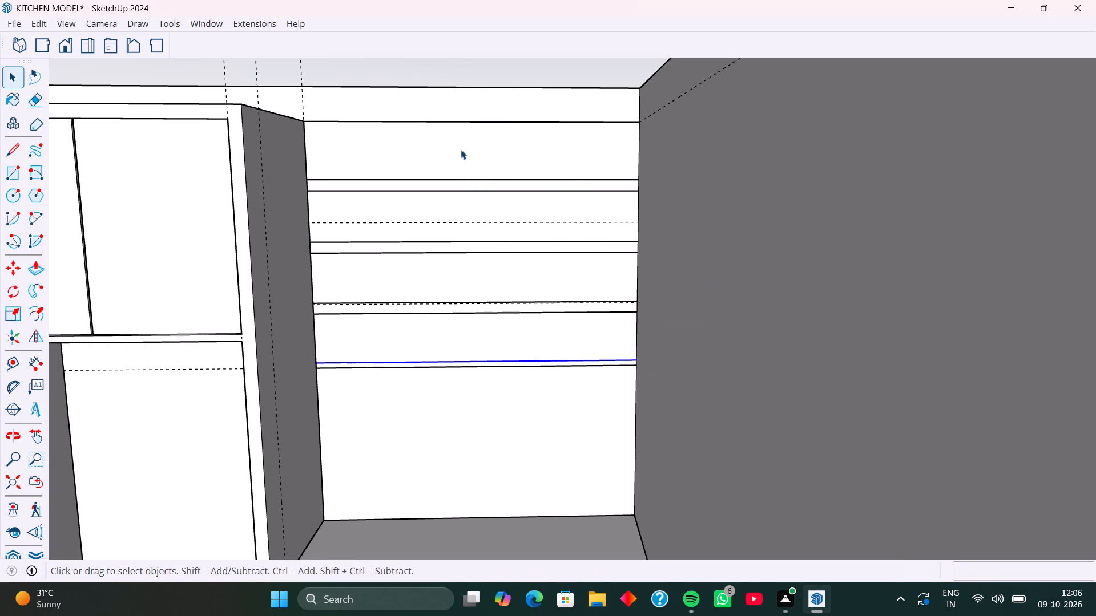
pyautogui.click(449, 120)
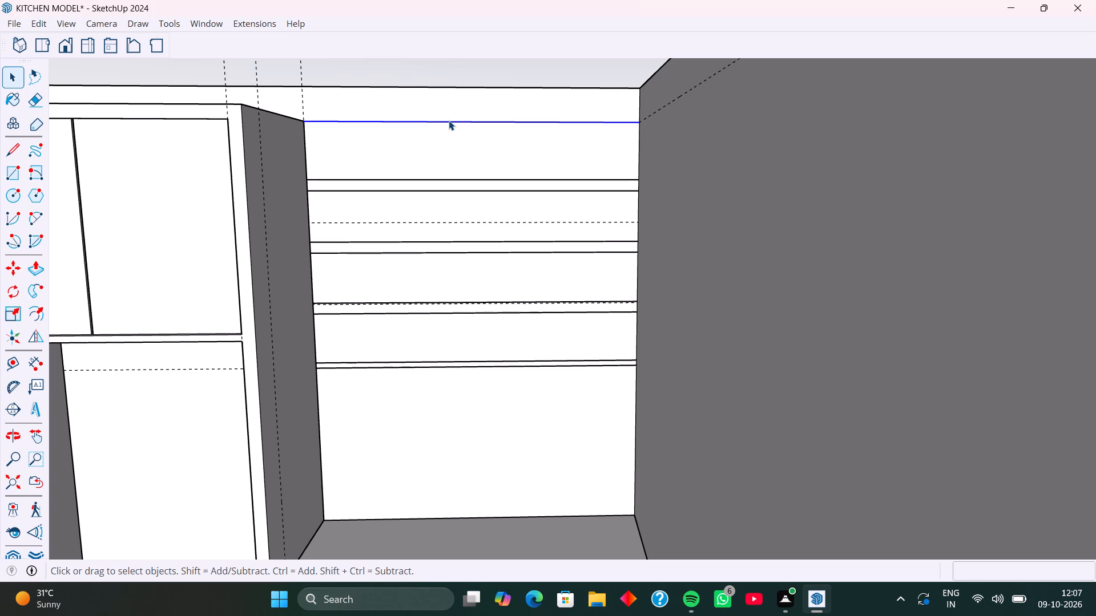
pyautogui.press('m')
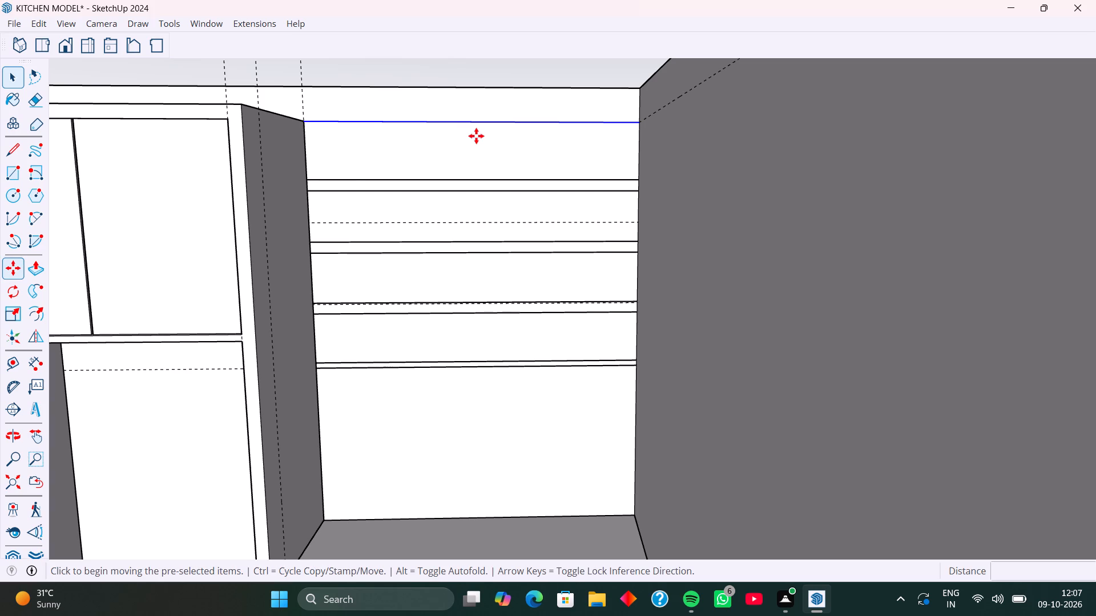
pyautogui.click(304, 119)
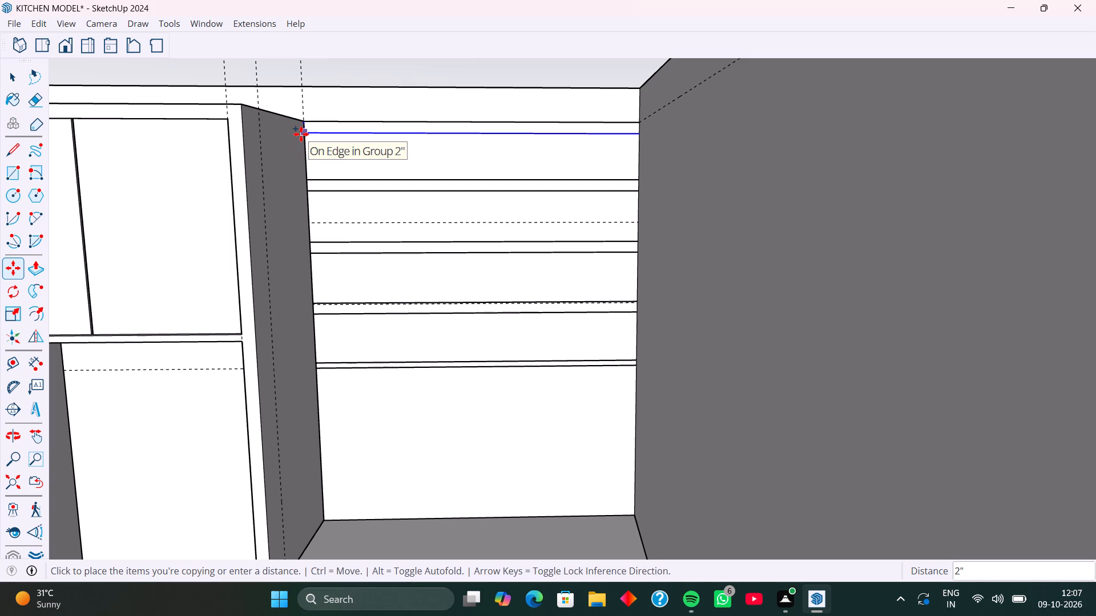
pyautogui.press('1')
pyautogui.press('Return')
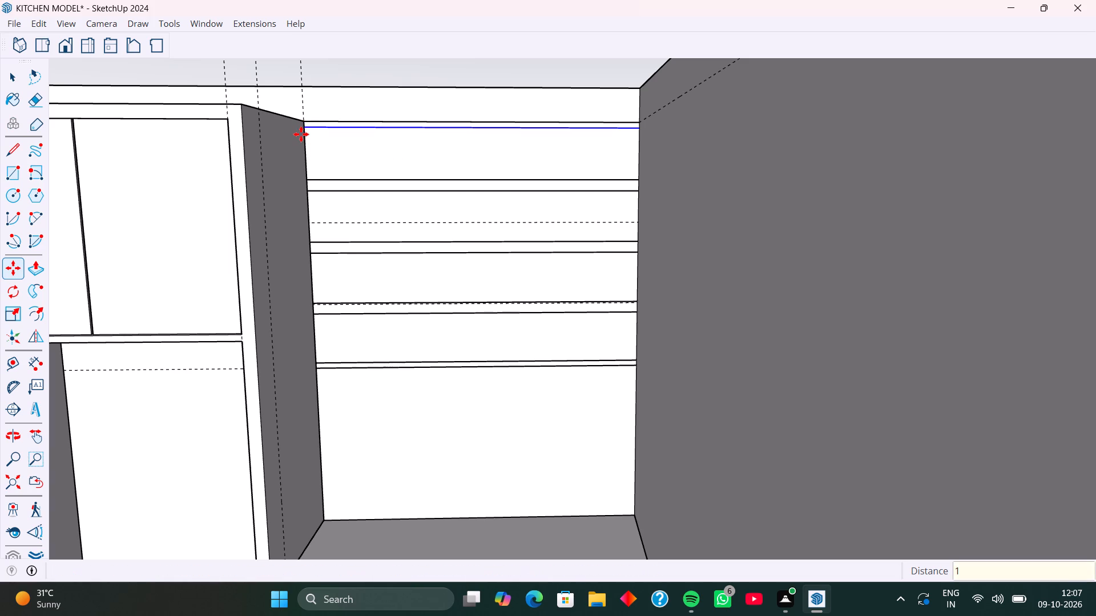
pyautogui.press('2')
pyautogui.press('Return')
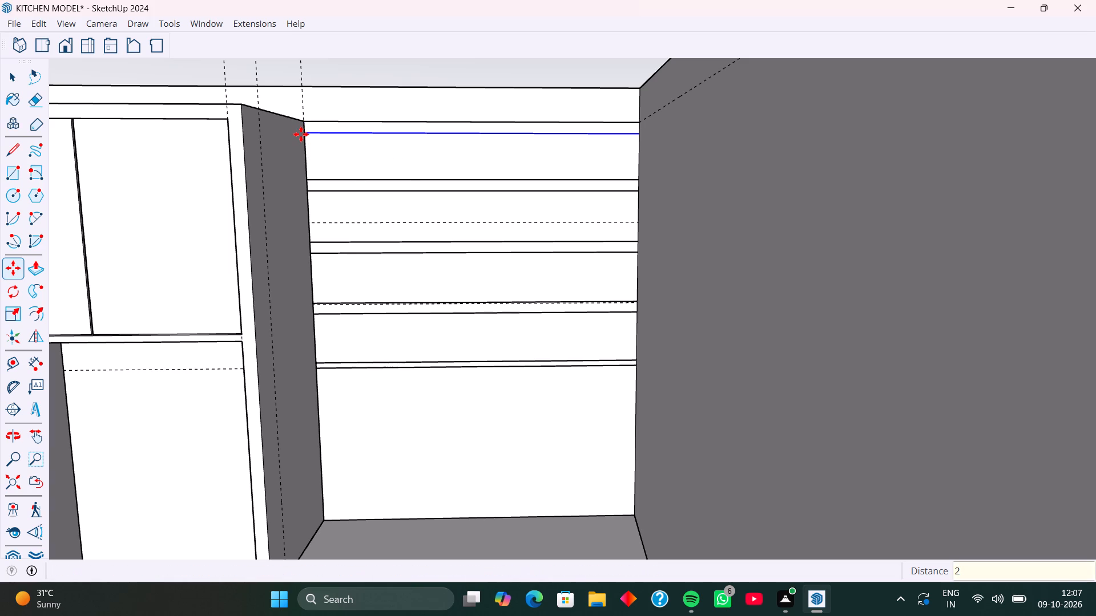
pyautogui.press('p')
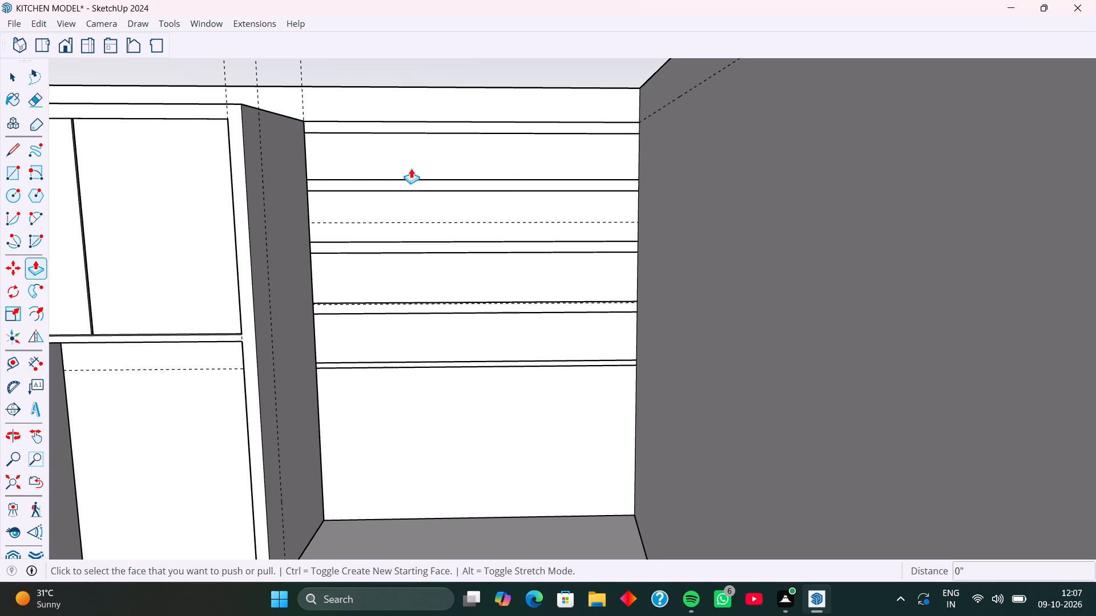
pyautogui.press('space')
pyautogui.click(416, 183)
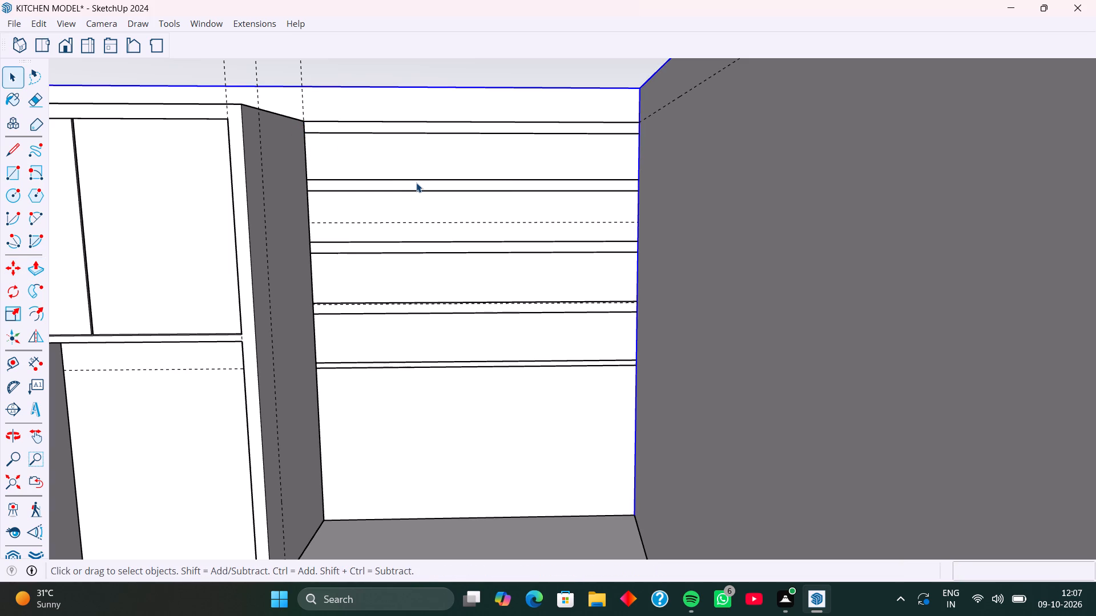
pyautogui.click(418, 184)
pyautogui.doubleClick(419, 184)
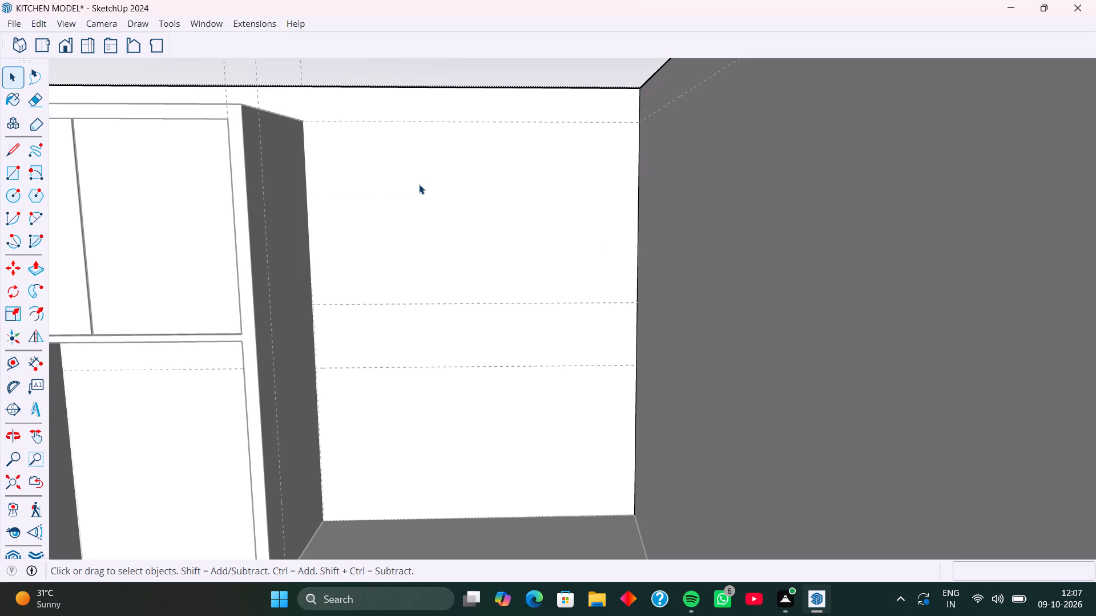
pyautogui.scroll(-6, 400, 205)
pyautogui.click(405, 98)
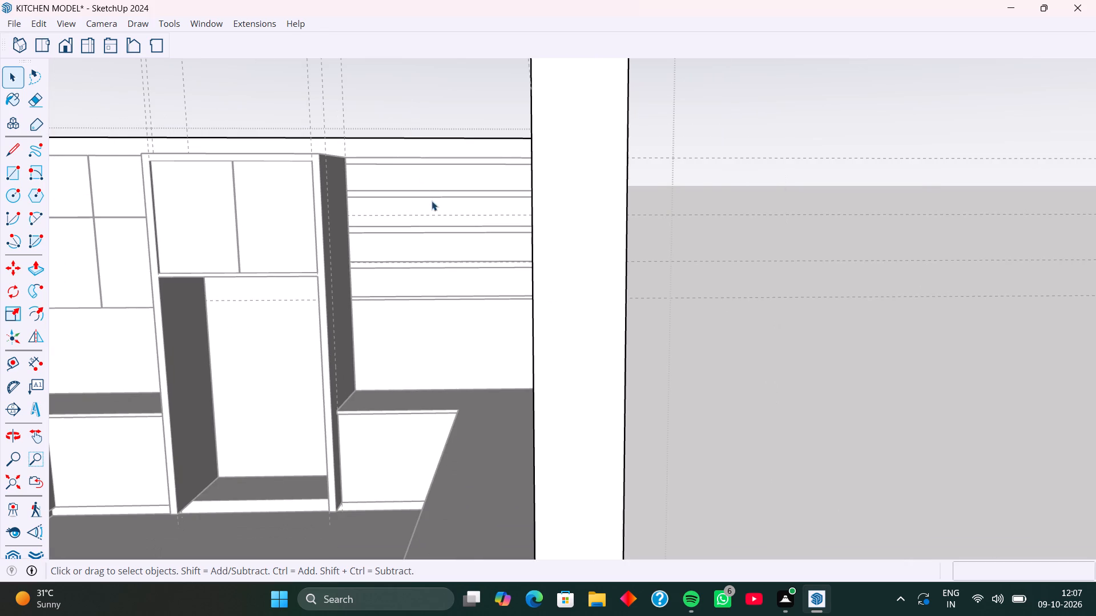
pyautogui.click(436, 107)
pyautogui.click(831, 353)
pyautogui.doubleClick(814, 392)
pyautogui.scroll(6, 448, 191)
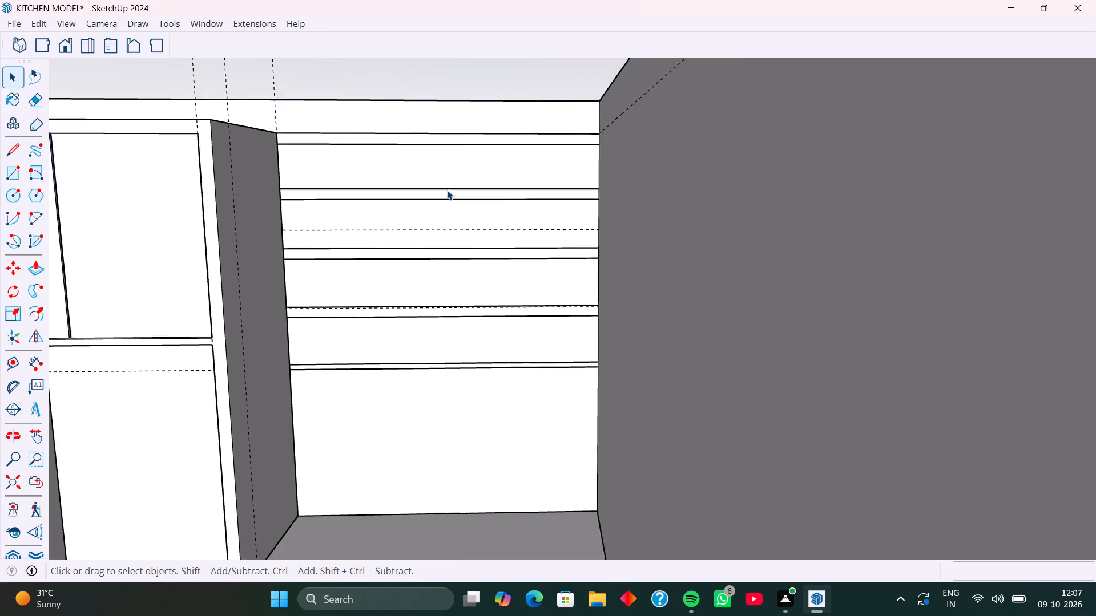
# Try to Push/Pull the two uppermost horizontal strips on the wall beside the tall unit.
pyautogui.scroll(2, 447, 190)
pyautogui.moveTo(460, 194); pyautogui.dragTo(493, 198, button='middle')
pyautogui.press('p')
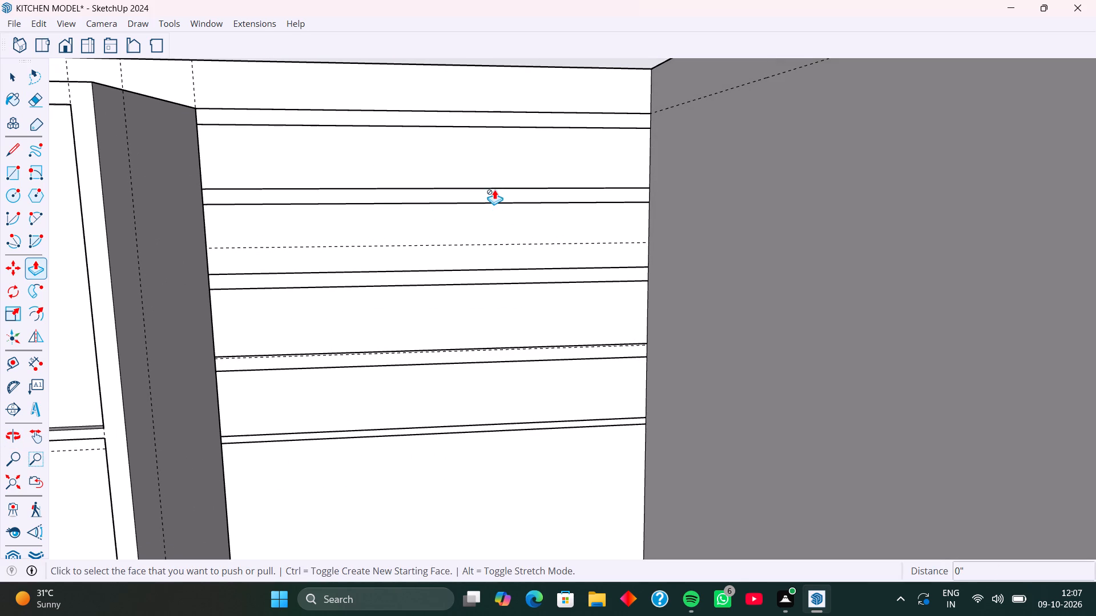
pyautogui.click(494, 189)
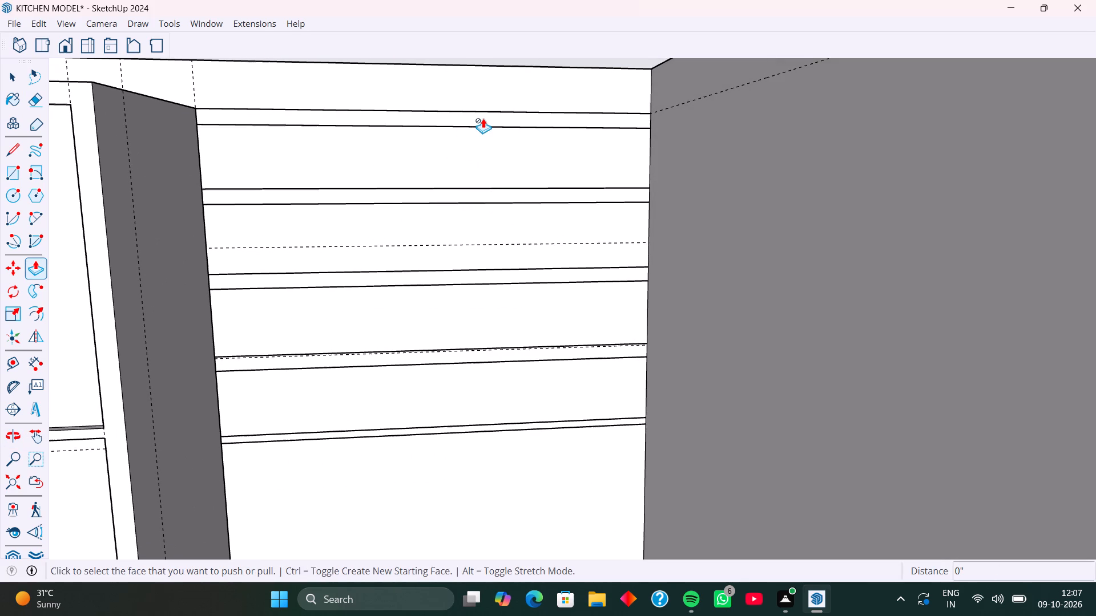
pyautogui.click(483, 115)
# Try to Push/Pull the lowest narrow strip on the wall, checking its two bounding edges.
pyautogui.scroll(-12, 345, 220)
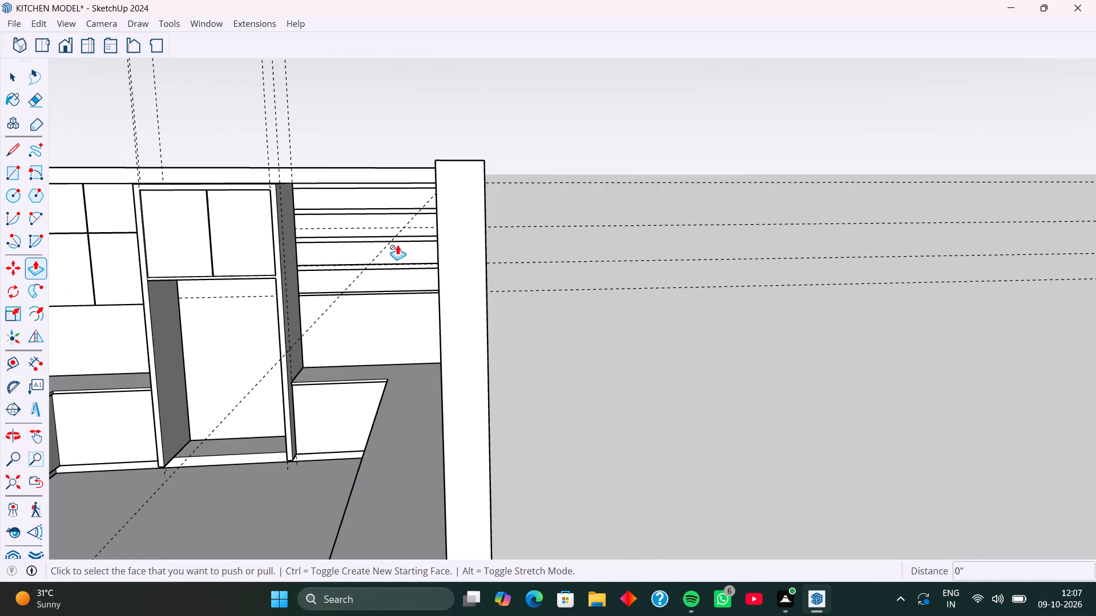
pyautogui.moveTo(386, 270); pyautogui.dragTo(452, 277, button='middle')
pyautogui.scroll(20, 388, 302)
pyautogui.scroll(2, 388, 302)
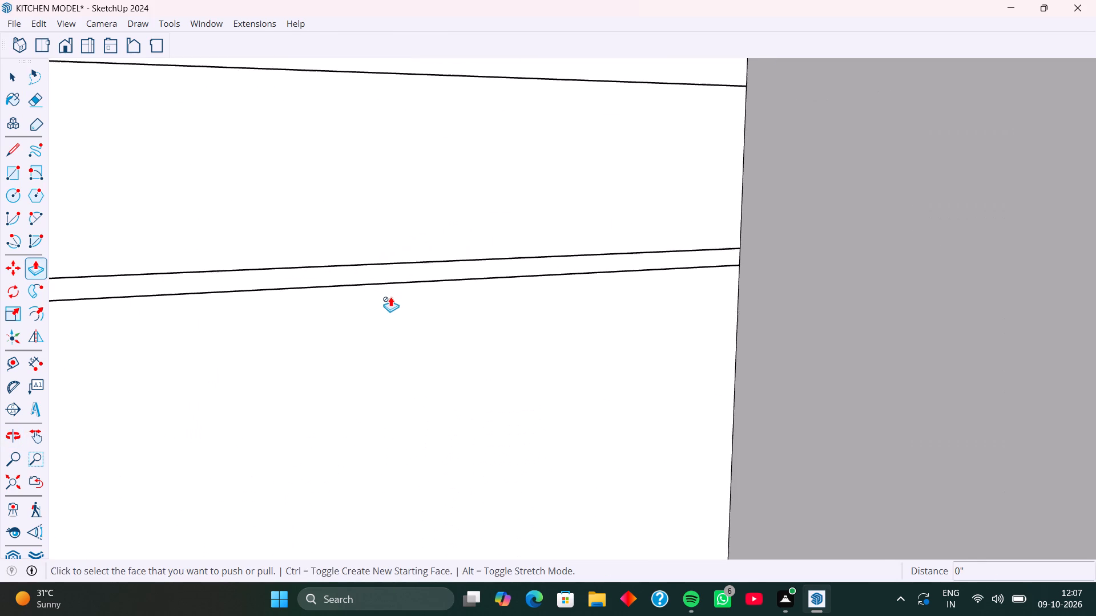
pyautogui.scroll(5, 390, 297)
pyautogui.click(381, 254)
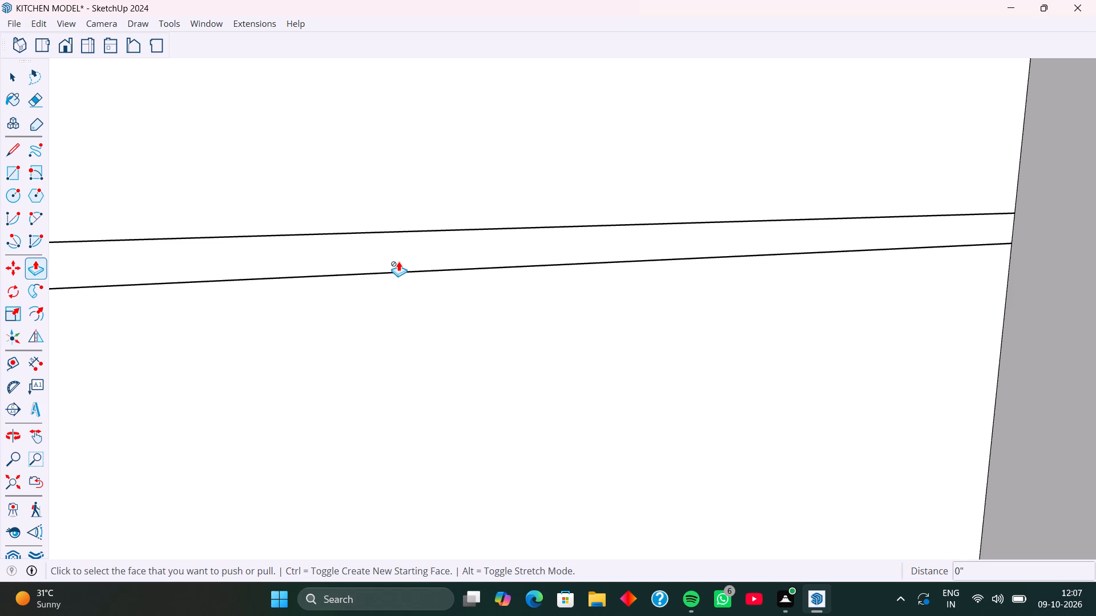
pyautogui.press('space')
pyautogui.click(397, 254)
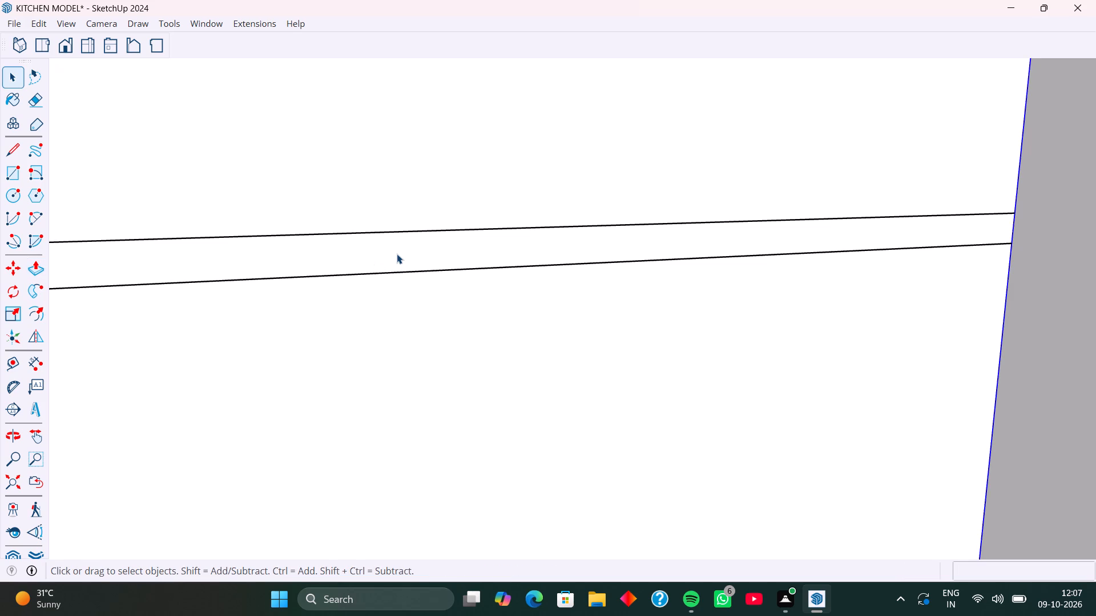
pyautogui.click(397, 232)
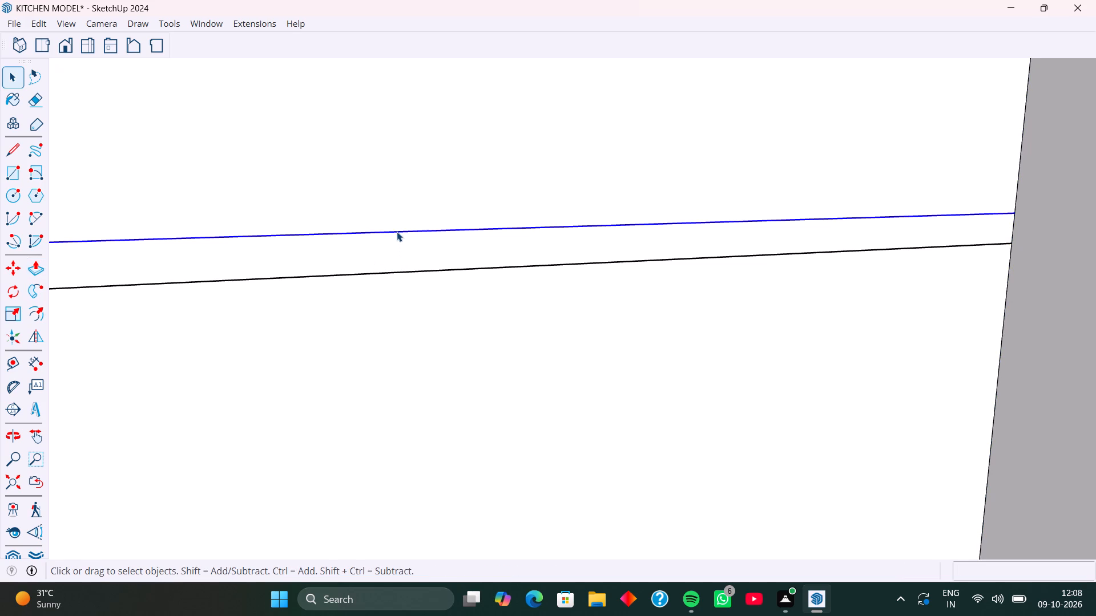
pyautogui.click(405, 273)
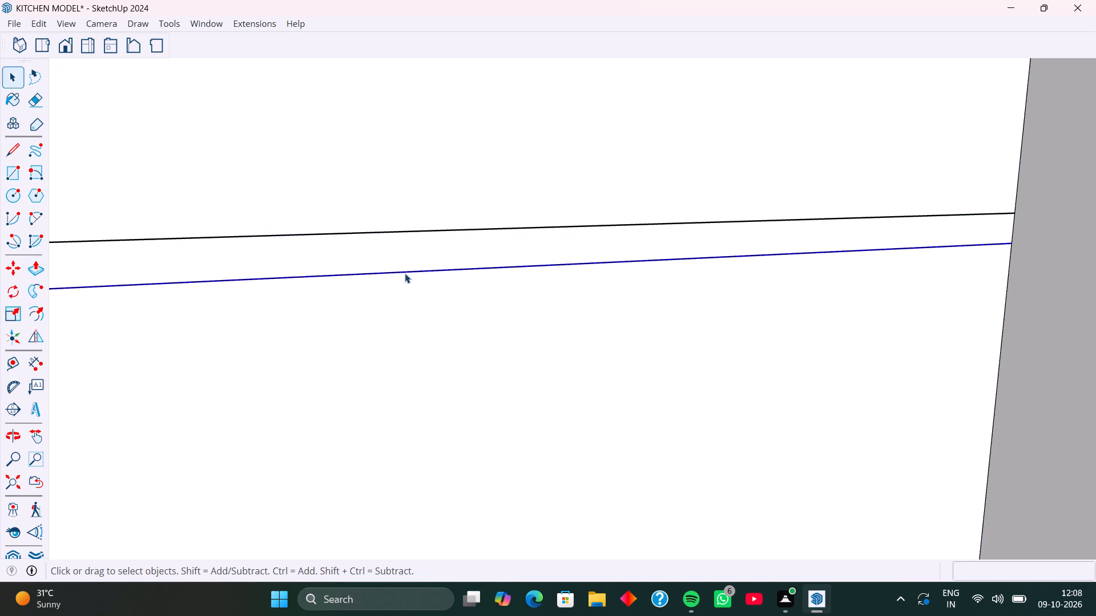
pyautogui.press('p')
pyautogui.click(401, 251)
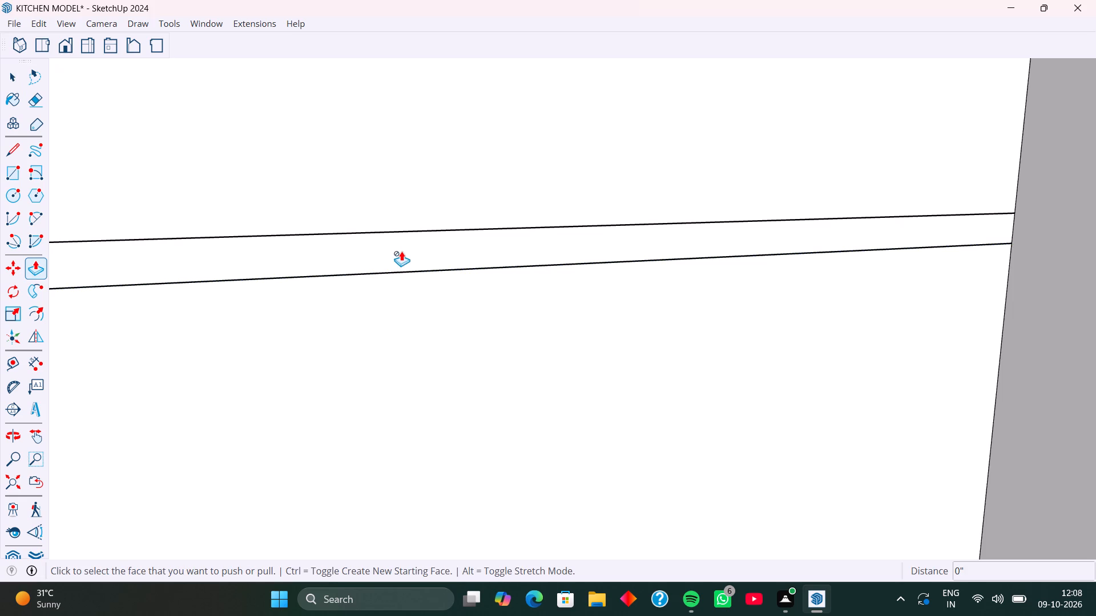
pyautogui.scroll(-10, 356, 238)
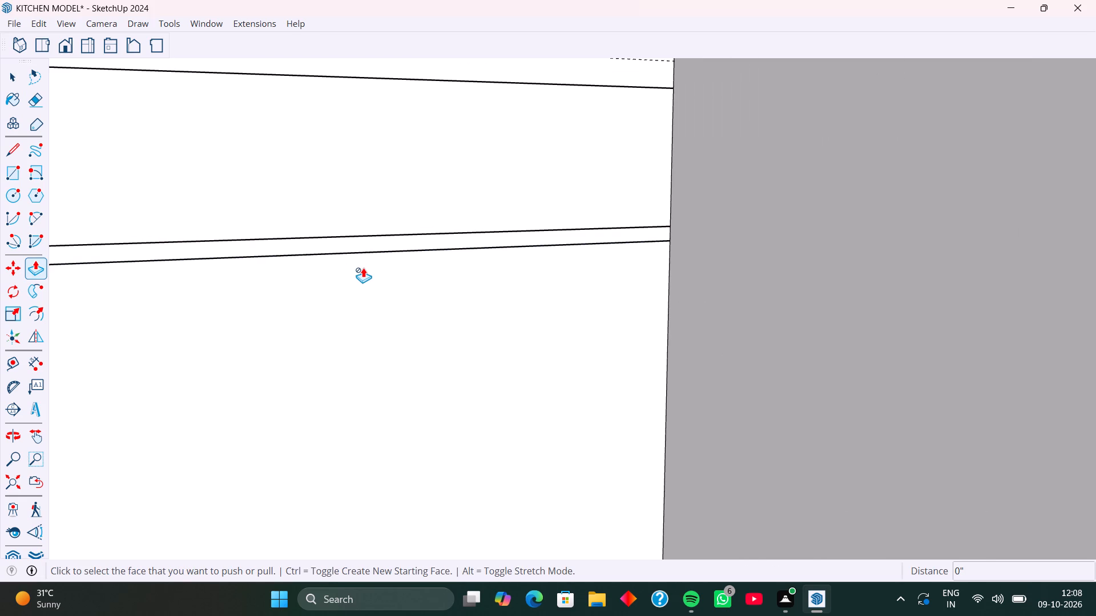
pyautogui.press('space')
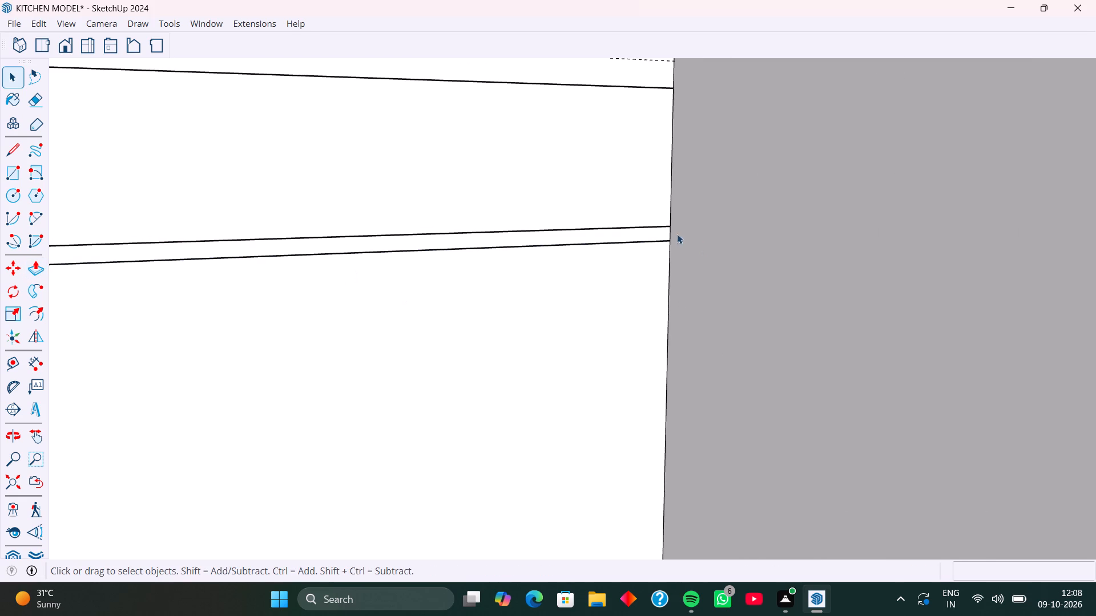
# Draw a short vertical line closing the lowest strip's end against the tall unit.
pyautogui.scroll(-9, 506, 296)
pyautogui.keyDown('shift'); pyautogui.moveTo(199, 322); pyautogui.dragTo(362, 345, button='middle'); pyautogui.keyUp('shift')
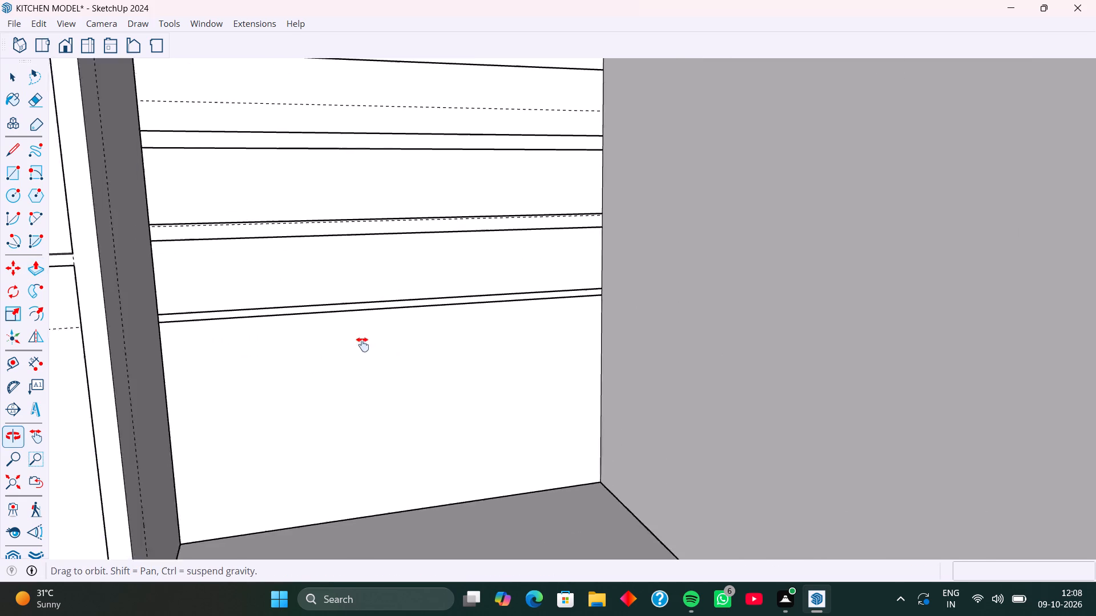
pyautogui.keyDown('shift'); pyautogui.moveTo(362, 345); pyautogui.dragTo(438, 355, button='middle'); pyautogui.keyUp('shift')
pyautogui.moveTo(373, 379); pyautogui.dragTo(279, 390, button='middle')
pyautogui.scroll(16, 330, 355)
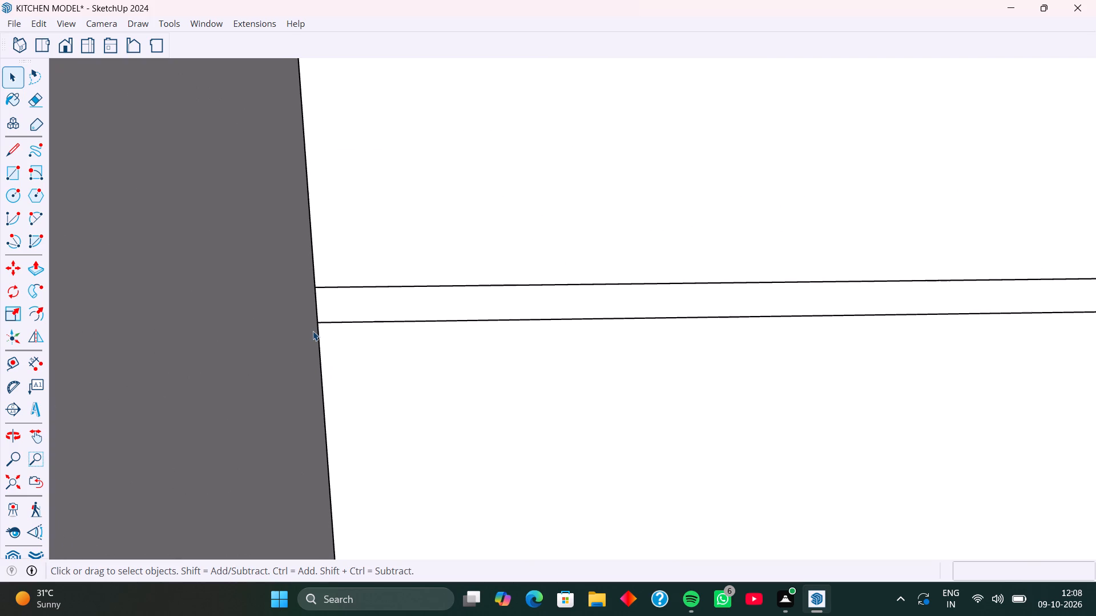
pyautogui.scroll(1, 313, 331)
pyautogui.press('l')
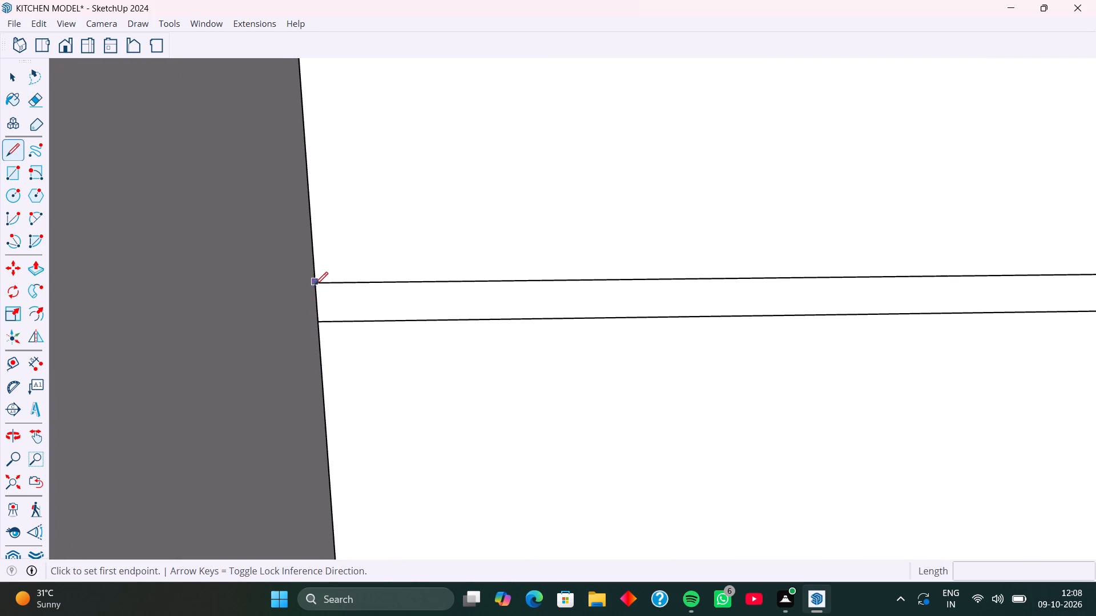
pyautogui.click(315, 285)
pyautogui.click(320, 324)
pyautogui.scroll(-2, 258, 325)
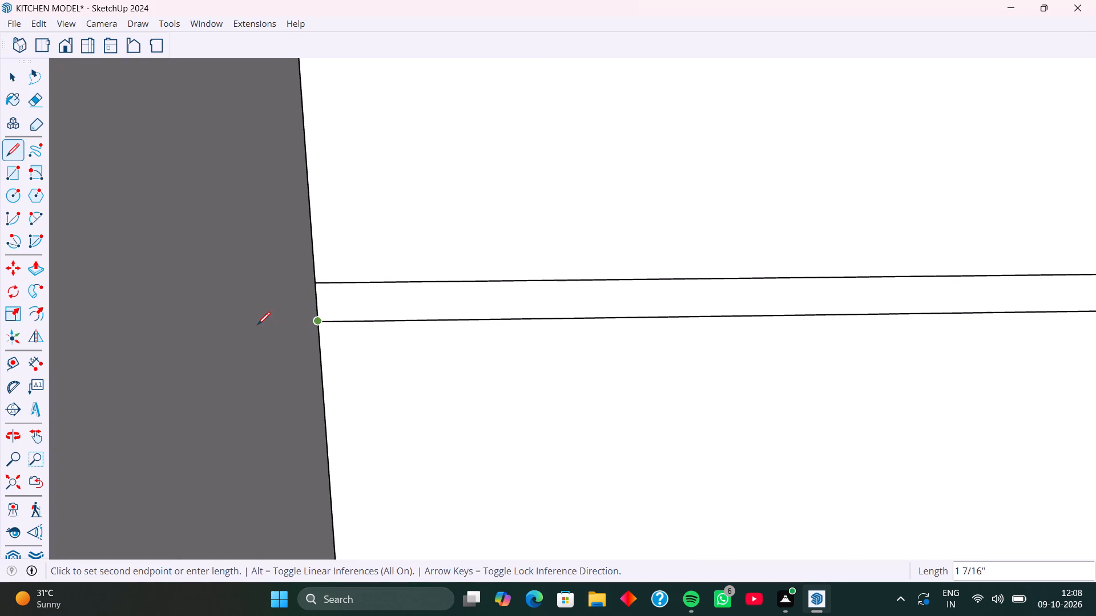
pyautogui.scroll(-4, 257, 325)
pyautogui.press('space')
# Draw a short vertical line closing the lowest strip's other end at the side wall corner.
pyautogui.scroll(-20, 240, 337)
pyautogui.scroll(-3, 240, 337)
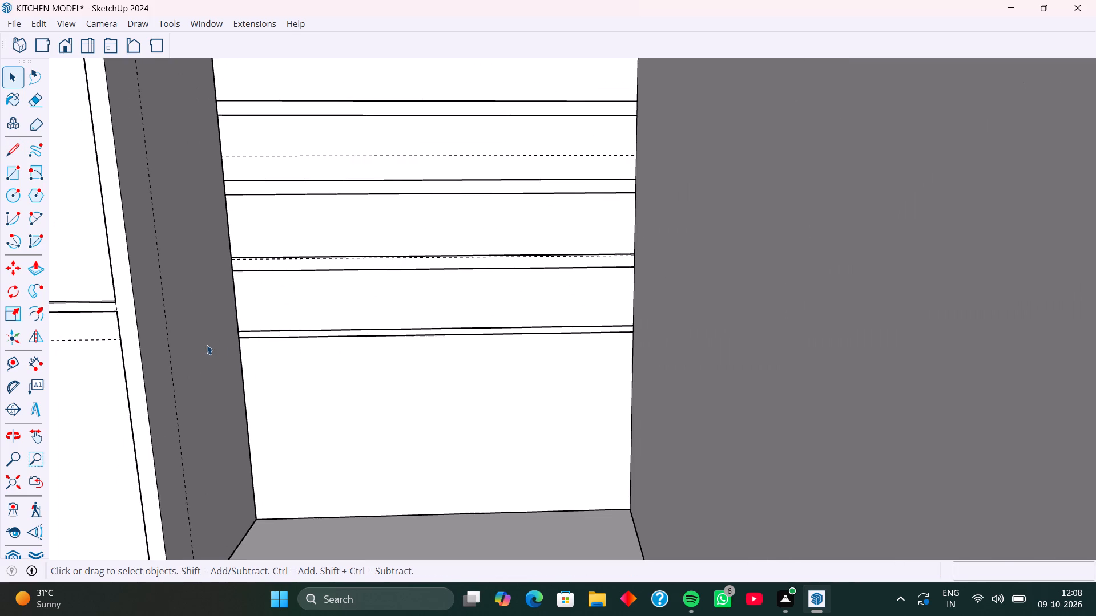
pyautogui.moveTo(434, 372); pyautogui.dragTo(559, 381, button='middle')
pyautogui.scroll(15, 576, 351)
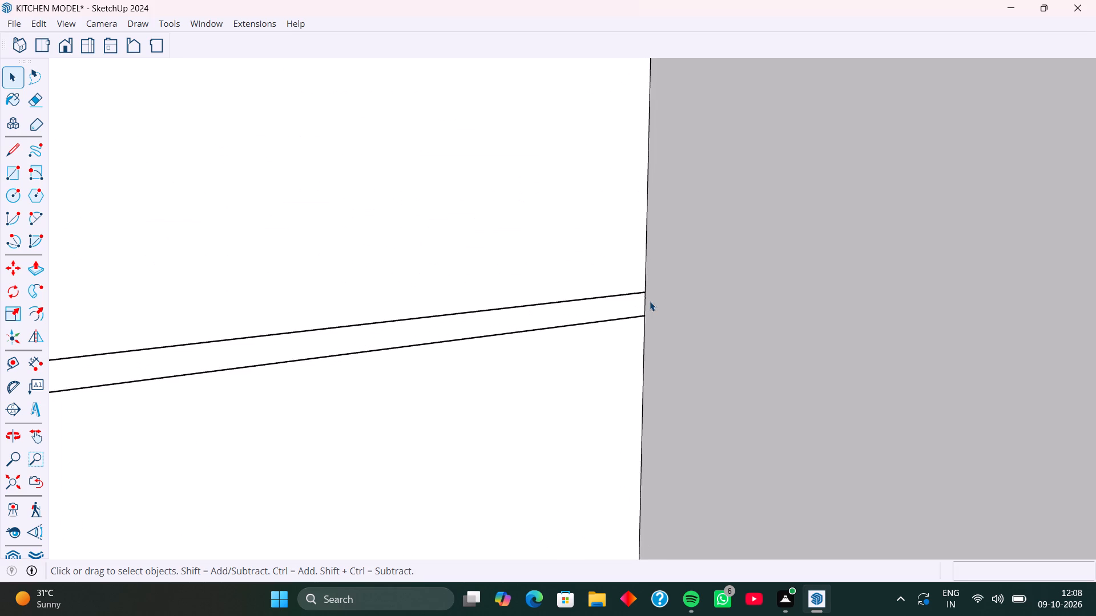
pyautogui.scroll(9, 650, 301)
pyautogui.press('l')
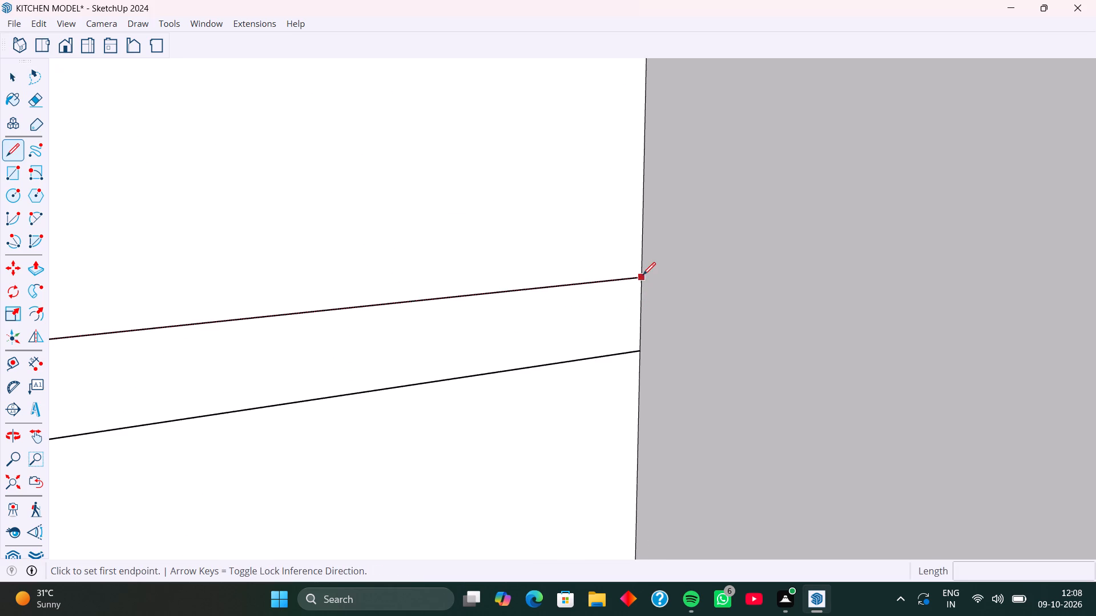
pyautogui.click(641, 276)
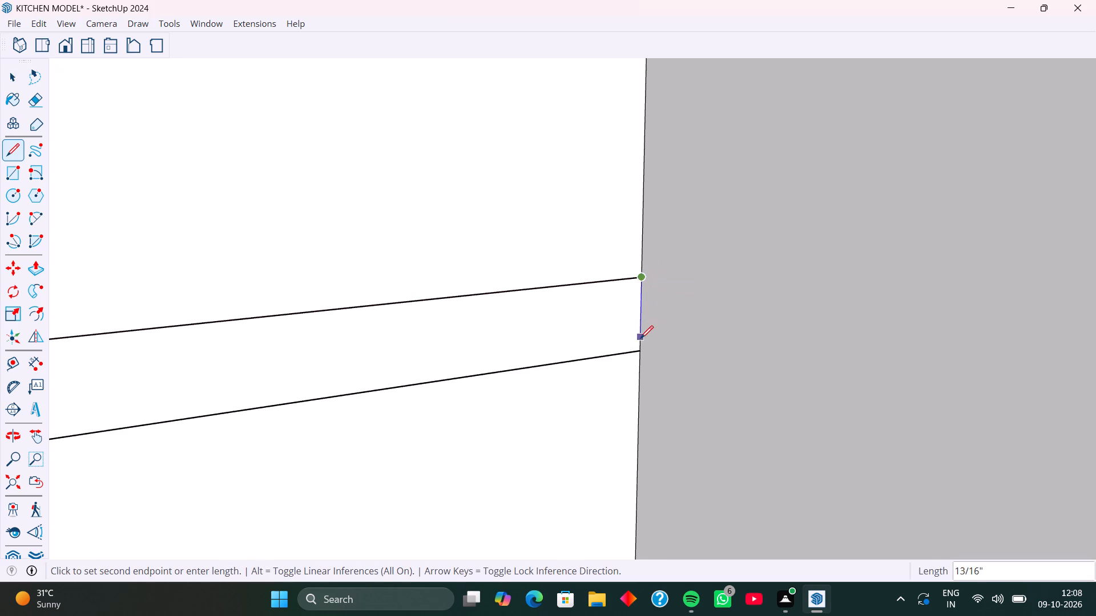
pyautogui.click(640, 350)
# Push/Pull the lowest strip 1'2" out from the wall to form a shelf.
pyautogui.press('p')
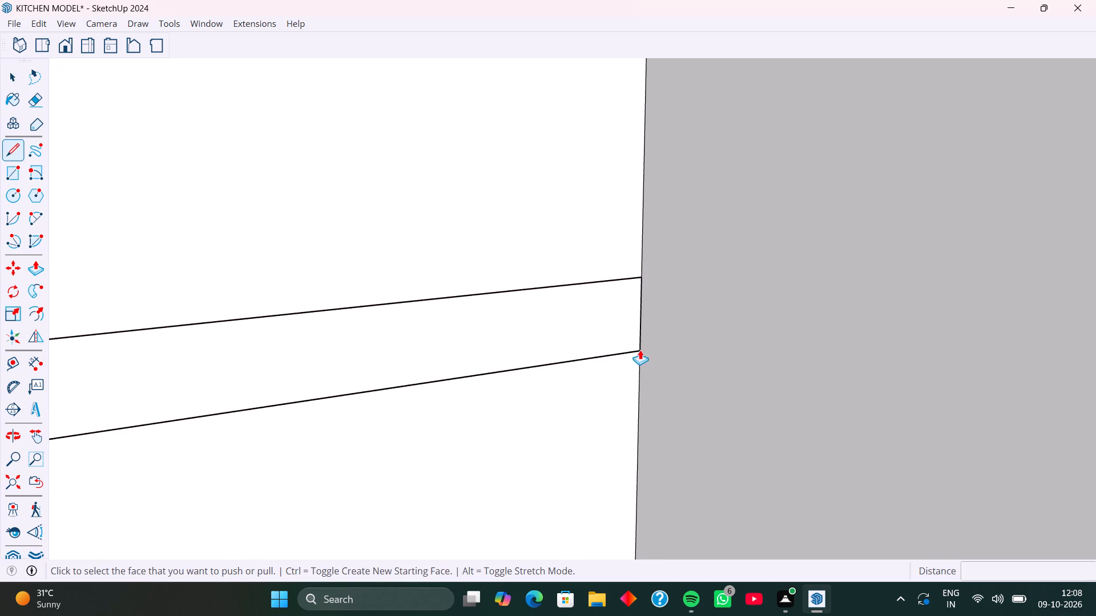
pyautogui.click(567, 323)
pyautogui.scroll(-12, 597, 333)
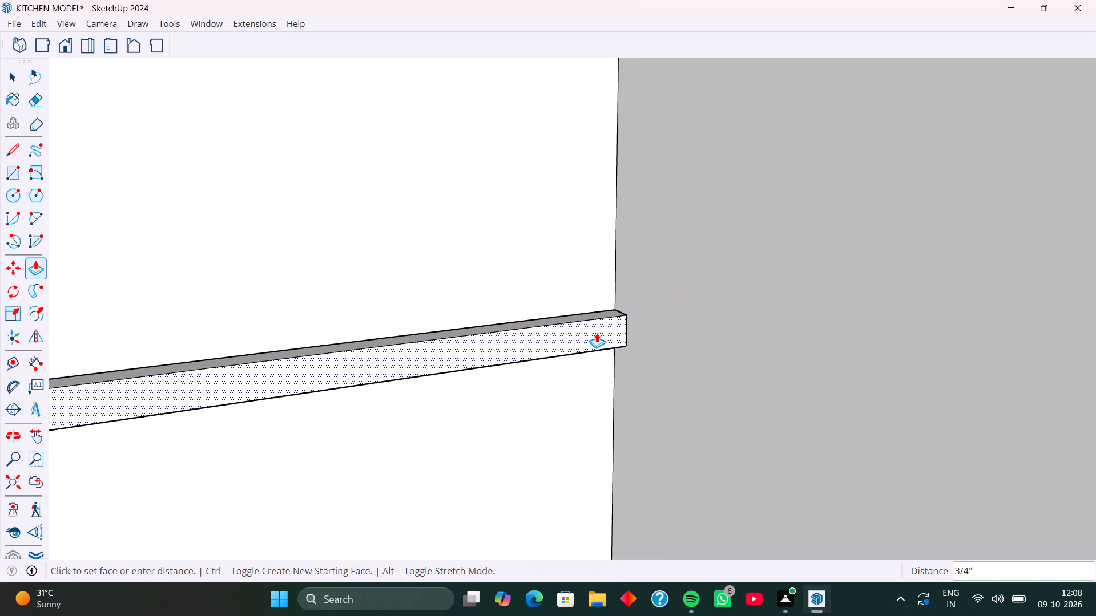
pyautogui.scroll(-17, 597, 333)
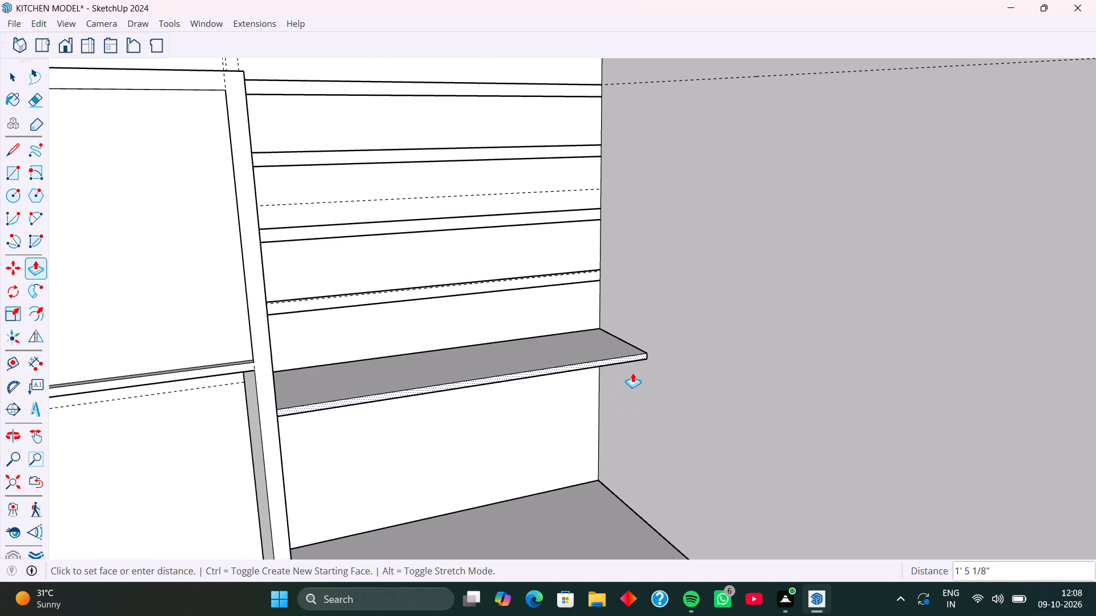
pyautogui.write("1'")
pyautogui.write("1'2")
pyautogui.press('Return')
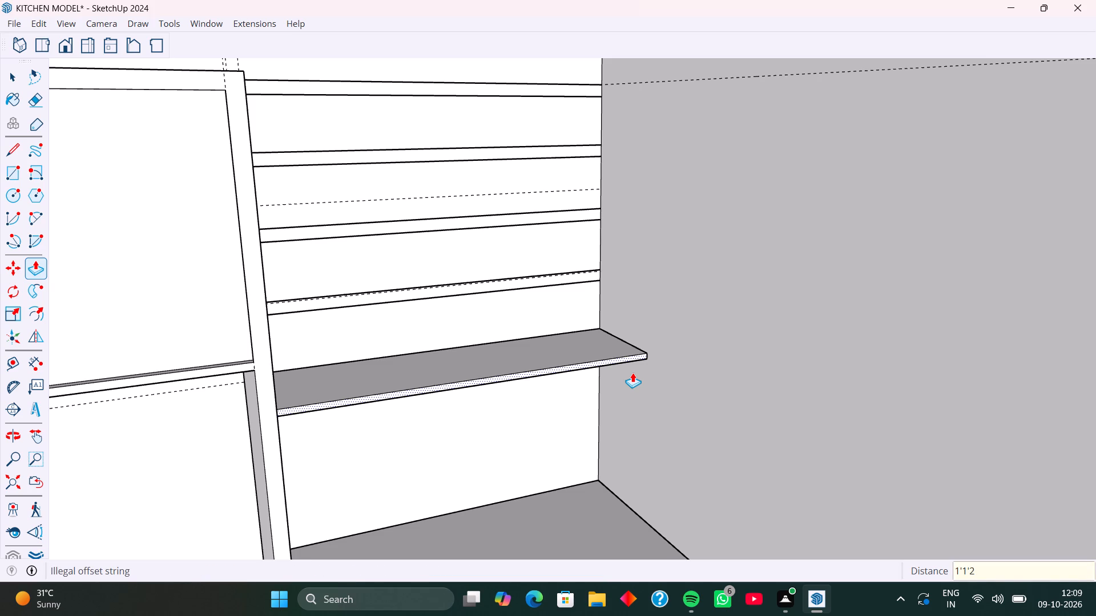
pyautogui.press('1')
pyautogui.press("'")
pyautogui.press('2')
pyautogui.press('Return')
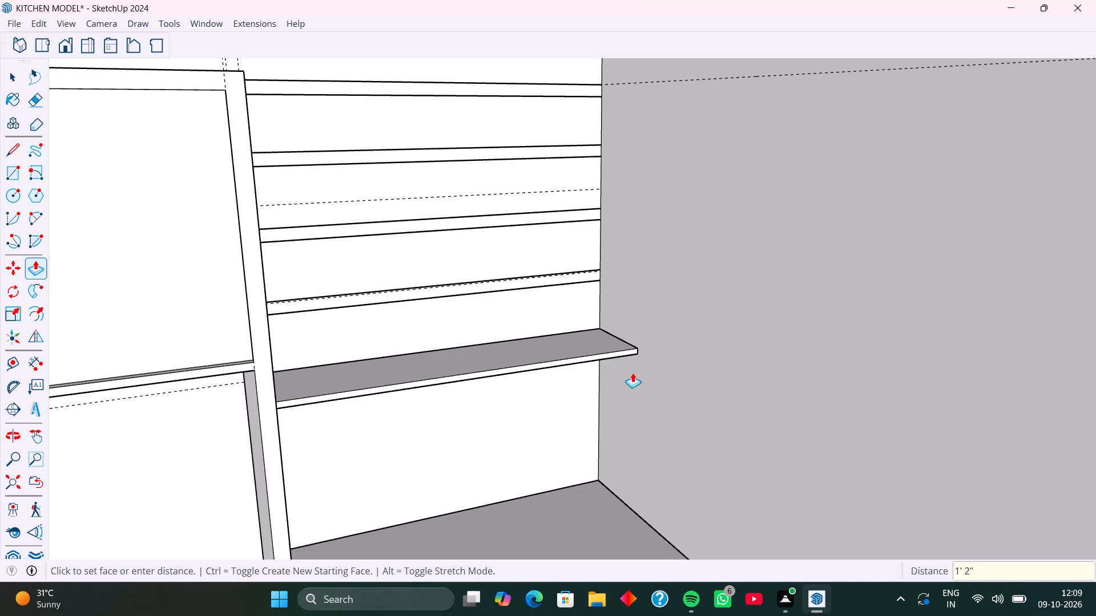
pyautogui.press('Return')
pyautogui.press('space')
# Close both ends of the strip just above the shelf with short vertical lines, at the side wall and at the tall unit.
pyautogui.scroll(6, 578, 277)
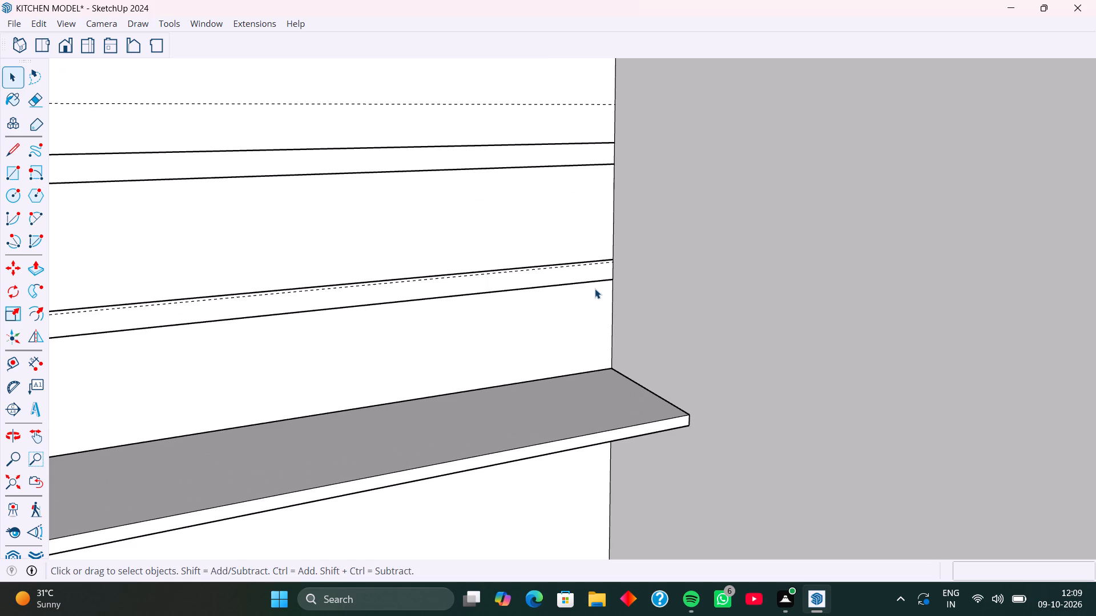
pyautogui.press('l')
pyautogui.click(612, 262)
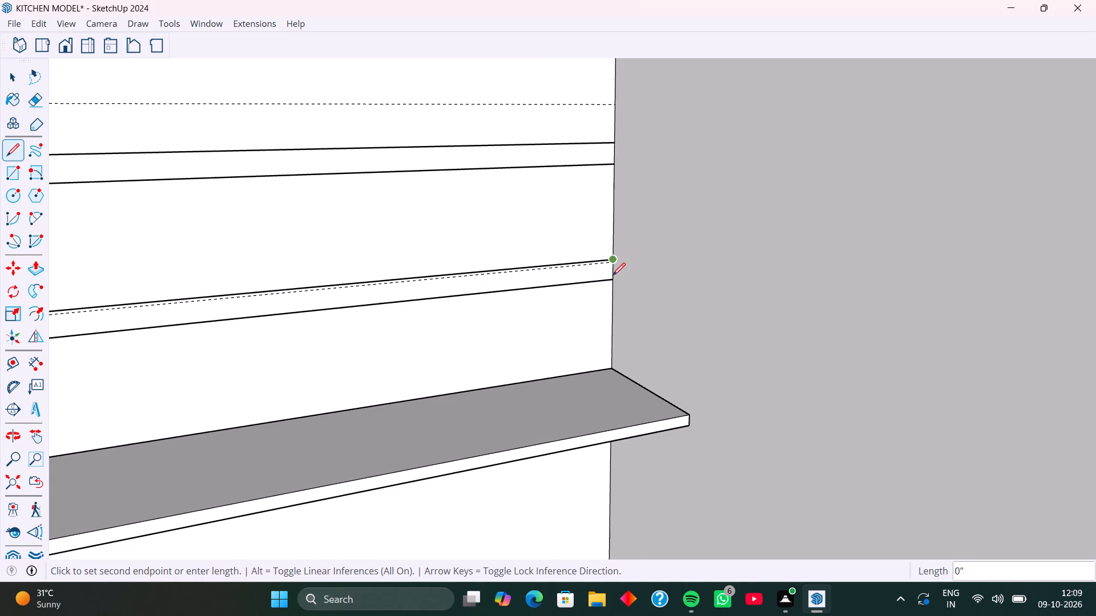
pyautogui.click(613, 281)
pyautogui.press('l')
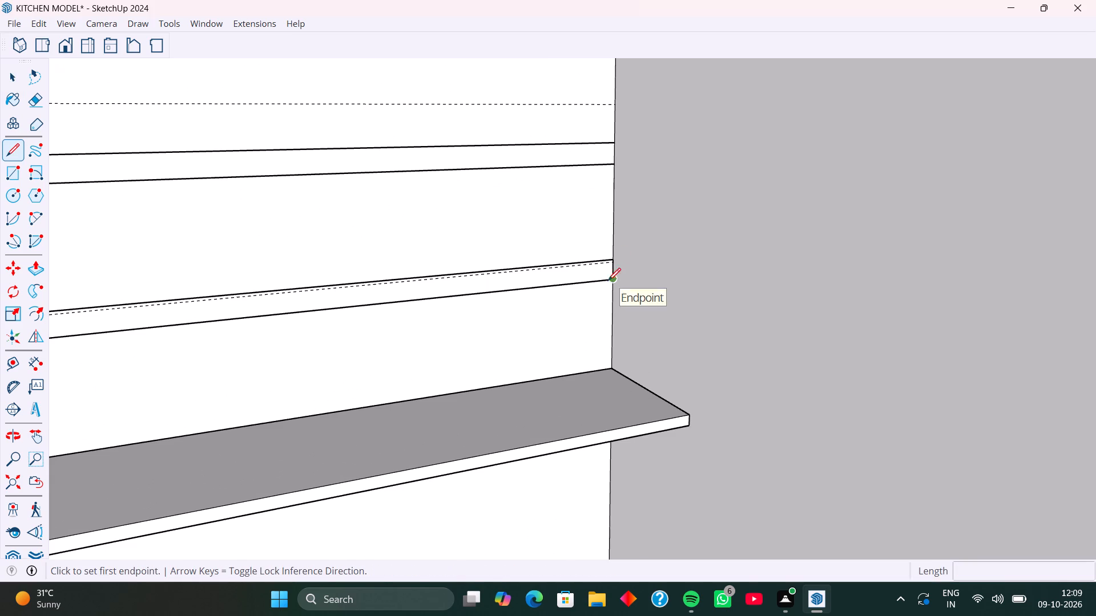
pyautogui.scroll(-10, 563, 285)
pyautogui.moveTo(375, 325); pyautogui.dragTo(225, 345, button='middle')
pyautogui.scroll(5, 297, 292)
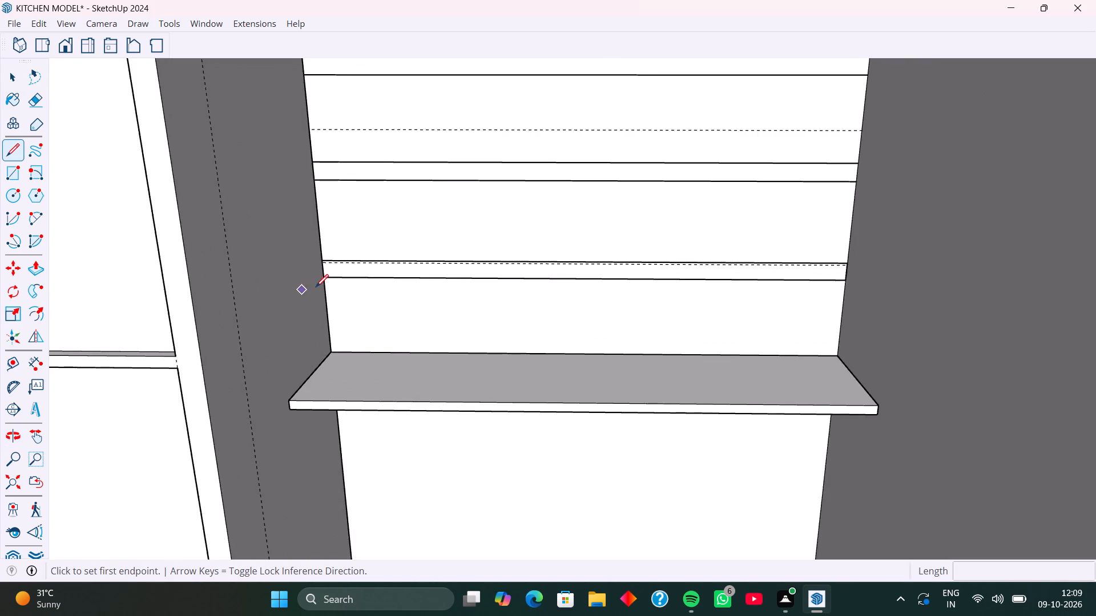
pyautogui.scroll(11, 316, 287)
pyautogui.click(321, 222)
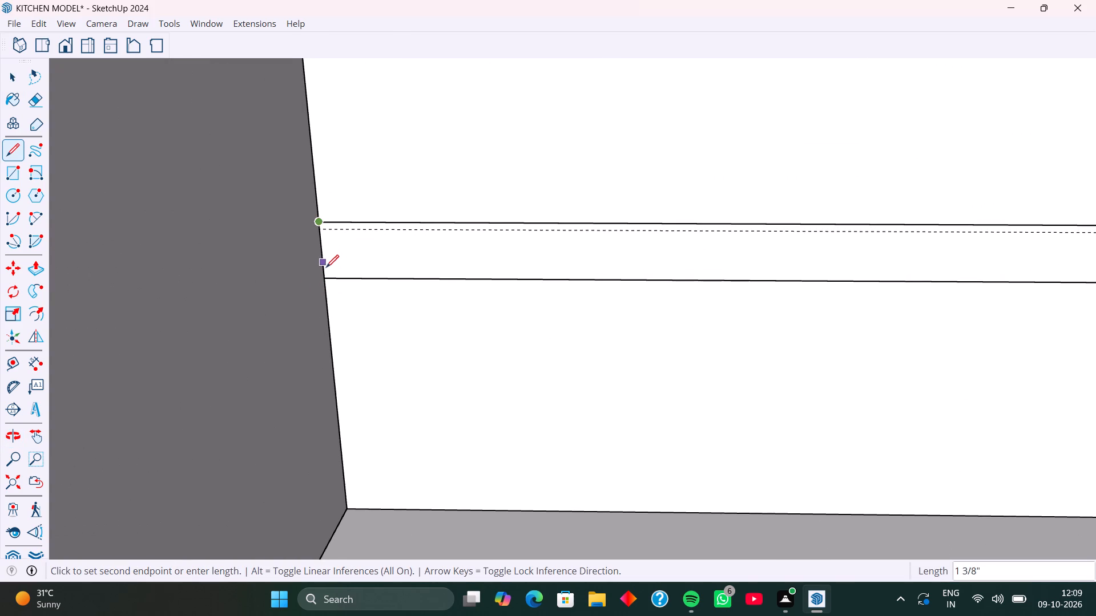
pyautogui.click(326, 279)
pyautogui.press('l')
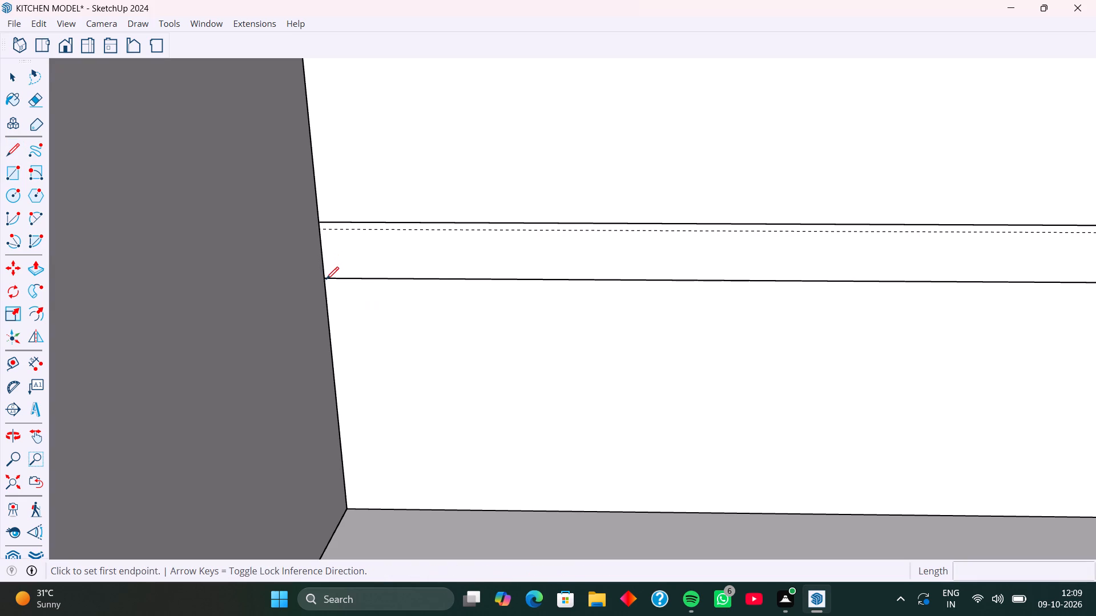
# Close both ends of the third strip up with vertical lines about 2" long, at the tall unit and at the side wall.
pyautogui.scroll(-18, 283, 314)
pyautogui.scroll(3, 305, 192)
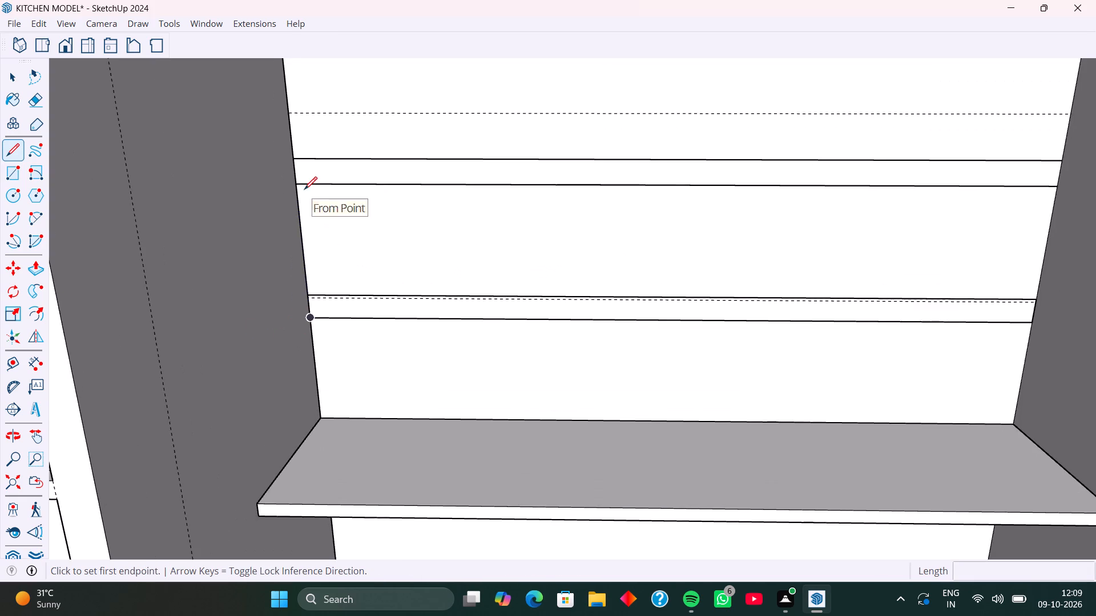
pyautogui.scroll(2, 304, 189)
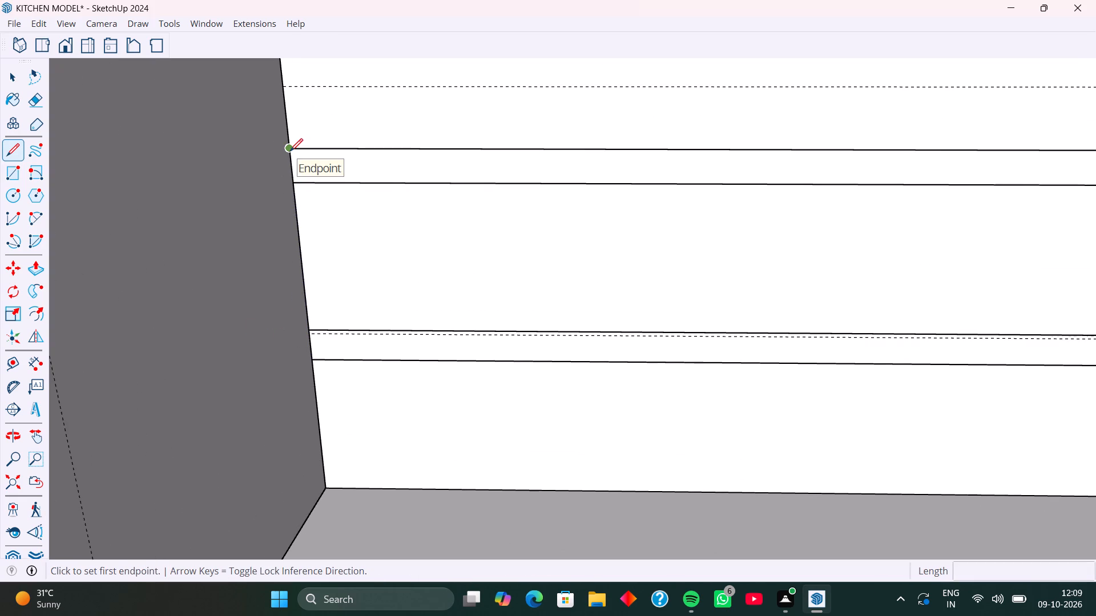
pyautogui.click(289, 149)
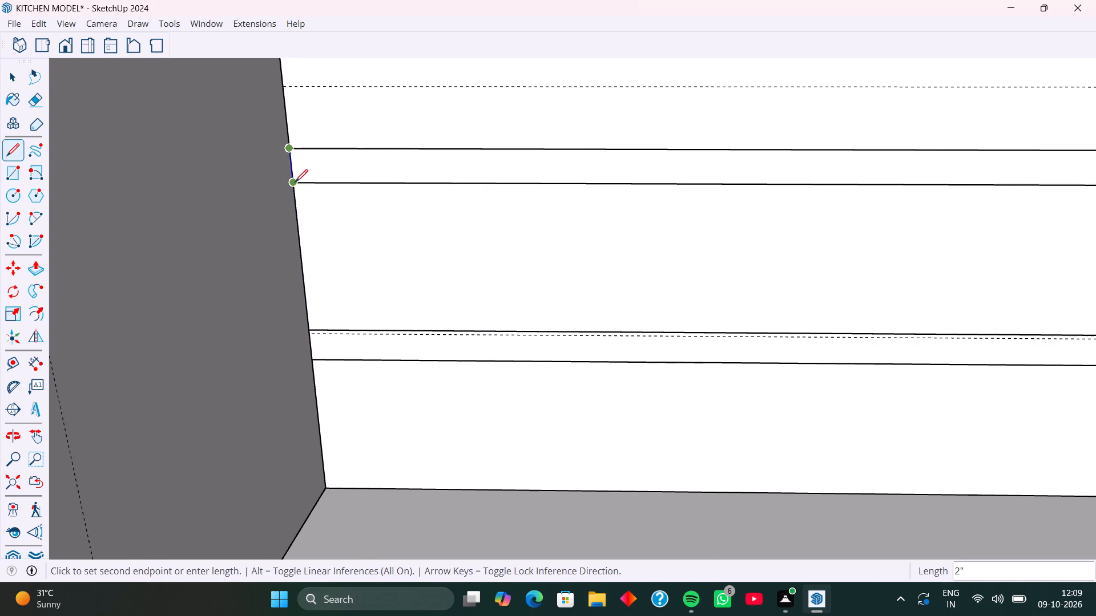
pyautogui.click(292, 184)
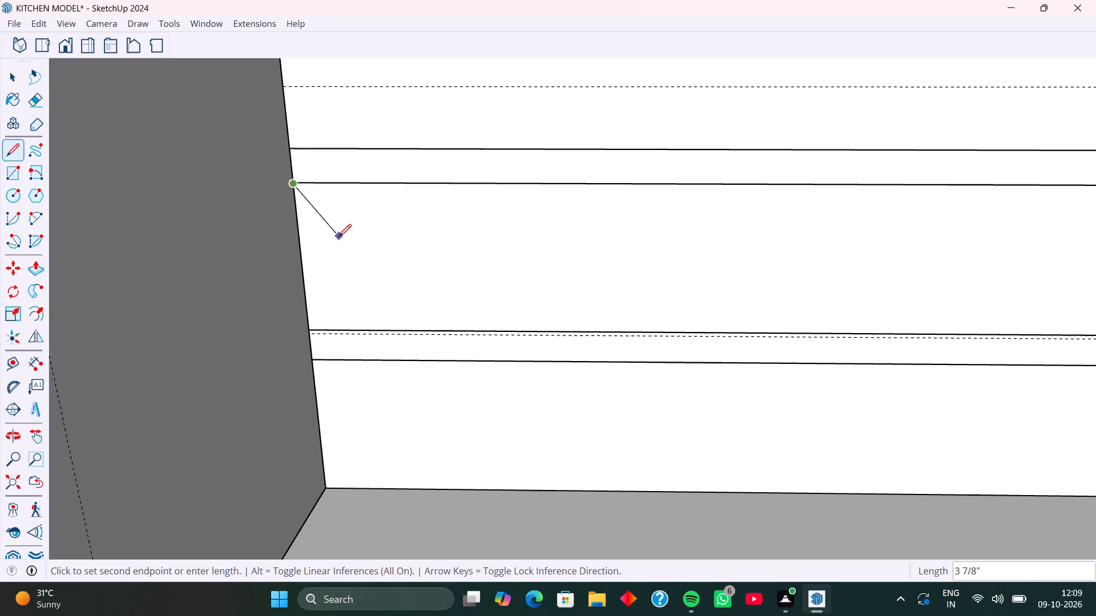
pyautogui.press('l')
pyautogui.scroll(-11, 294, 224)
pyautogui.moveTo(532, 324); pyautogui.dragTo(617, 334, button='middle')
pyautogui.click(823, 181)
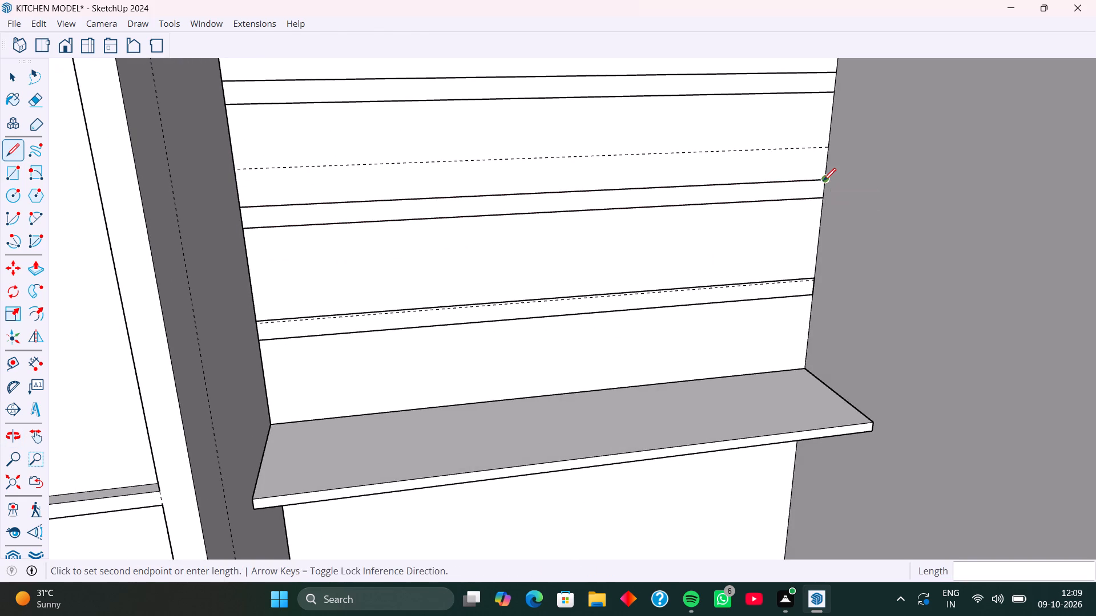
pyautogui.click(823, 201)
pyautogui.press('l')
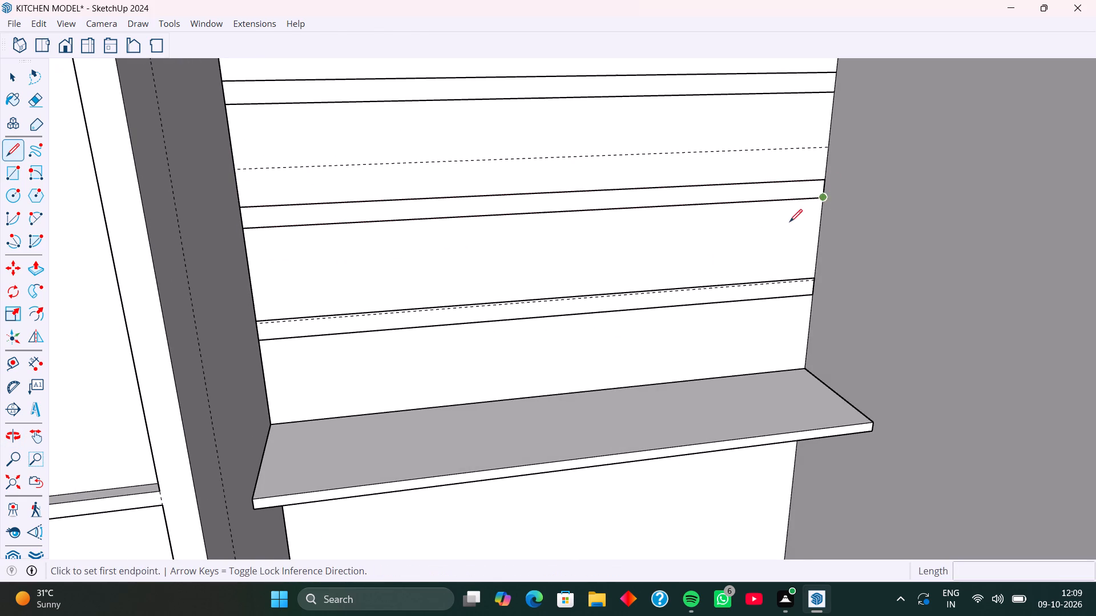
# Draw a short vertical line closing the end of the strip second from the top at the side wall corner.
pyautogui.scroll(-9, 681, 259)
pyautogui.scroll(12, 760, 200)
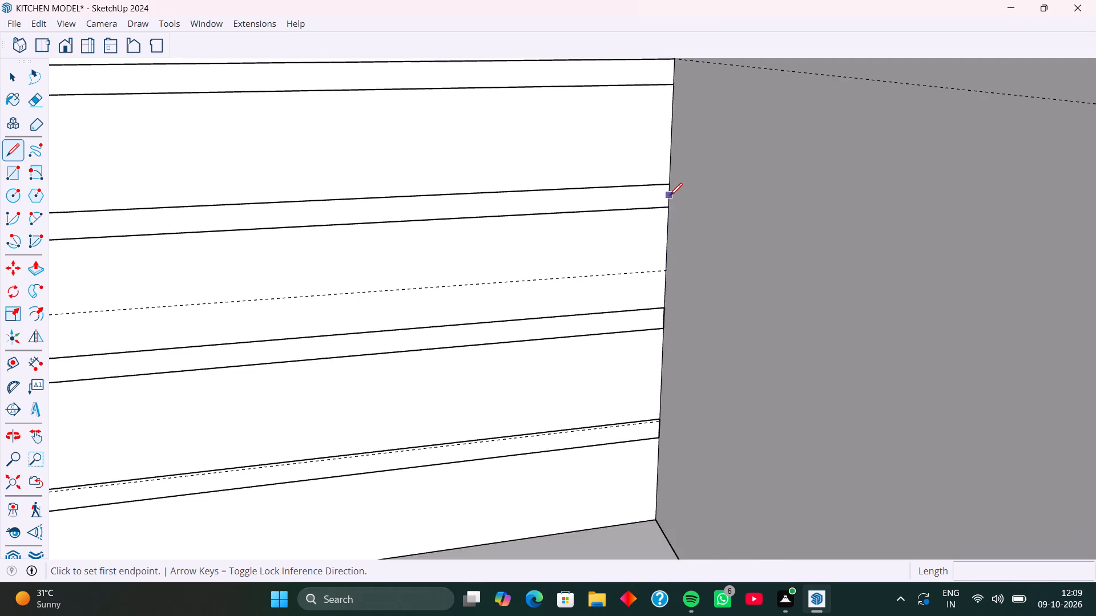
pyautogui.scroll(5, 670, 196)
pyautogui.click(667, 173)
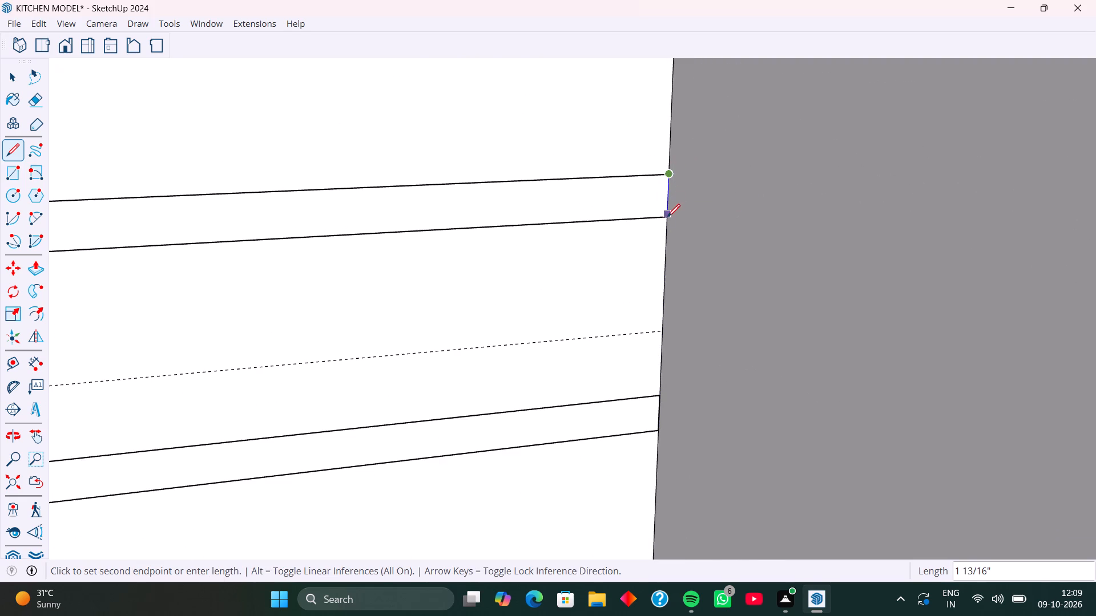
pyautogui.click(664, 217)
pyautogui.press('l')
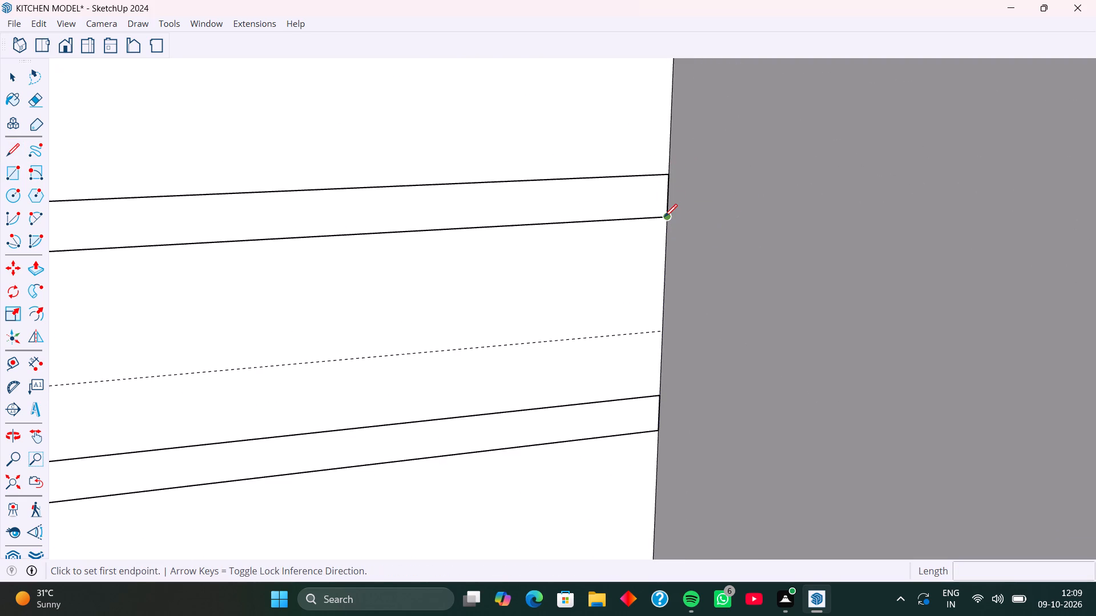
# Draw a vertical line about 2" long closing the same strip's other end against the tall unit.
pyautogui.scroll(-11, 678, 220)
pyautogui.scroll(-9, 707, 286)
pyautogui.moveTo(745, 302); pyautogui.dragTo(739, 302, button='middle')
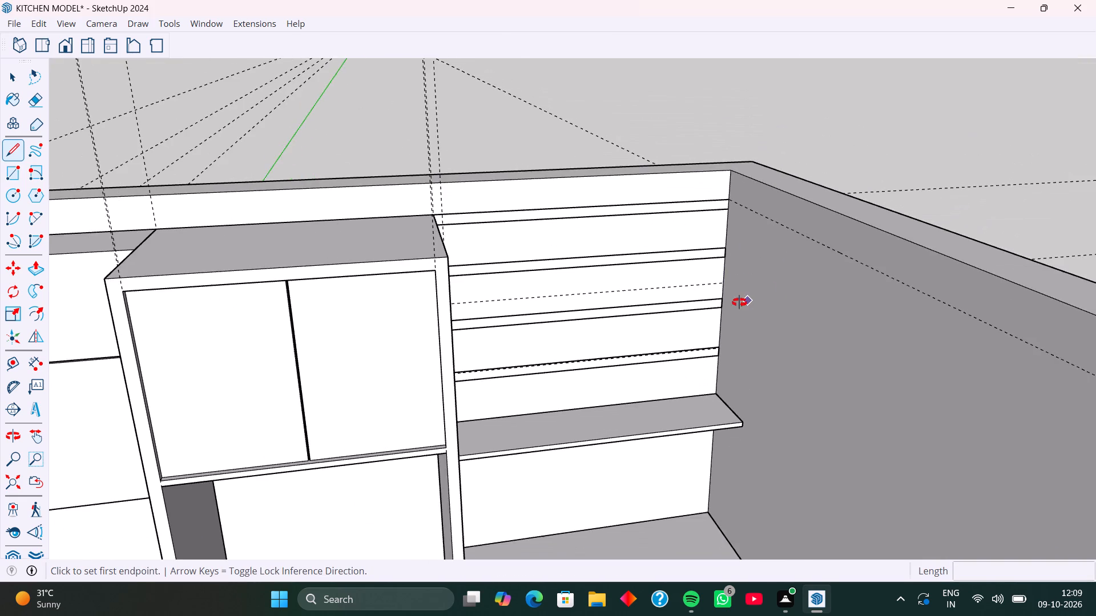
pyautogui.moveTo(739, 302); pyautogui.dragTo(658, 319, button='middle')
pyautogui.scroll(13, 449, 271)
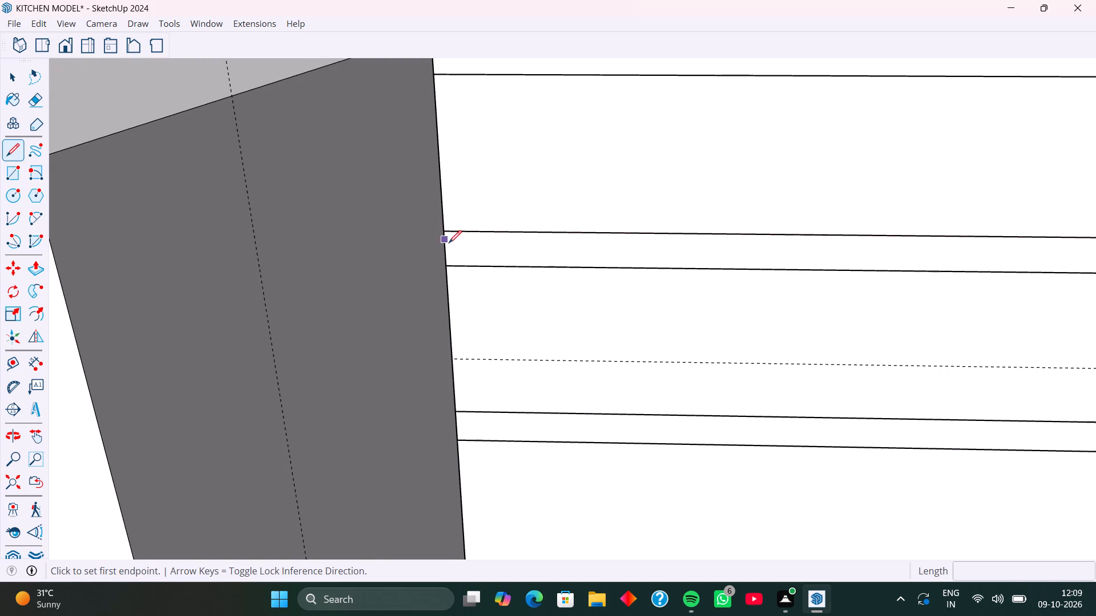
pyautogui.moveTo(449, 243); pyautogui.dragTo(408, 239, button='middle')
pyautogui.scroll(7, 453, 237)
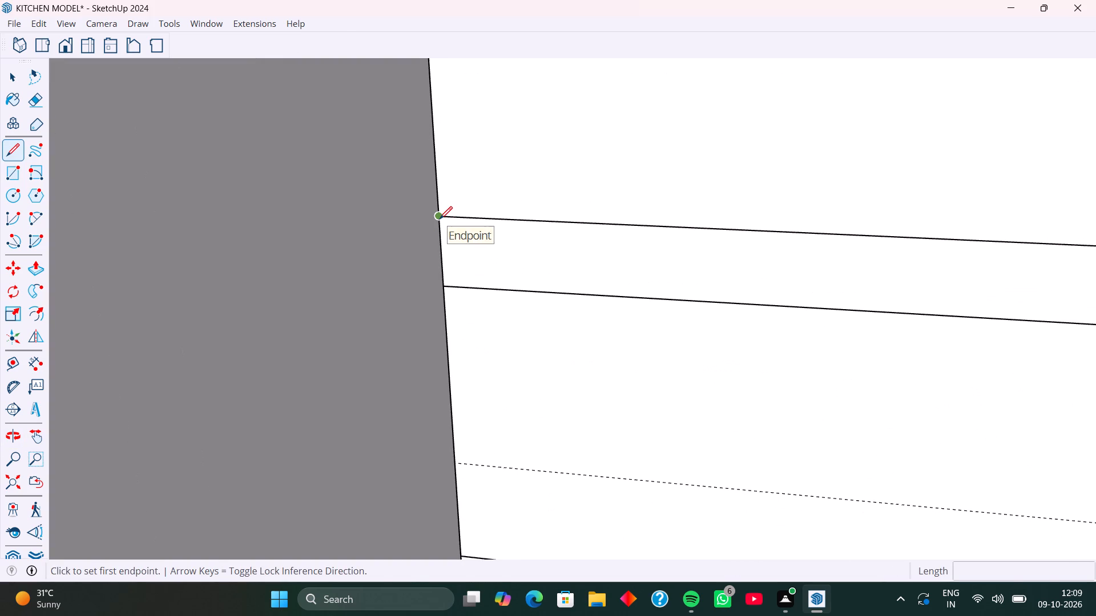
pyautogui.click(440, 219)
pyautogui.click(446, 285)
pyautogui.press('l')
# Push/Pull the strip second from the top 1'2" out from the wall to form a shelf.
pyautogui.scroll(-19, 380, 310)
pyautogui.scroll(1, 377, 164)
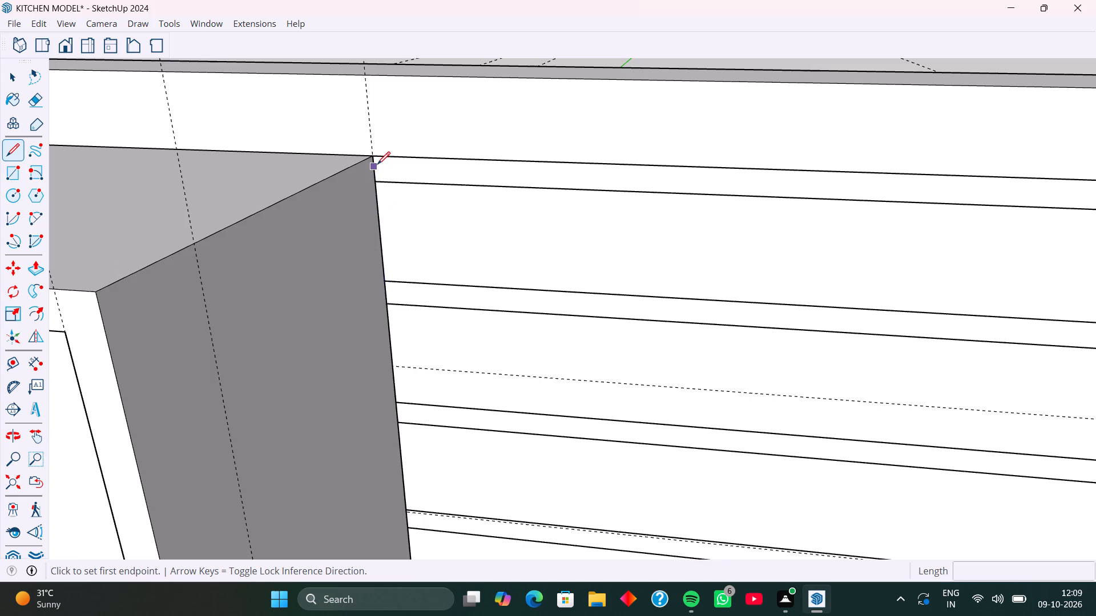
pyautogui.scroll(5, 377, 164)
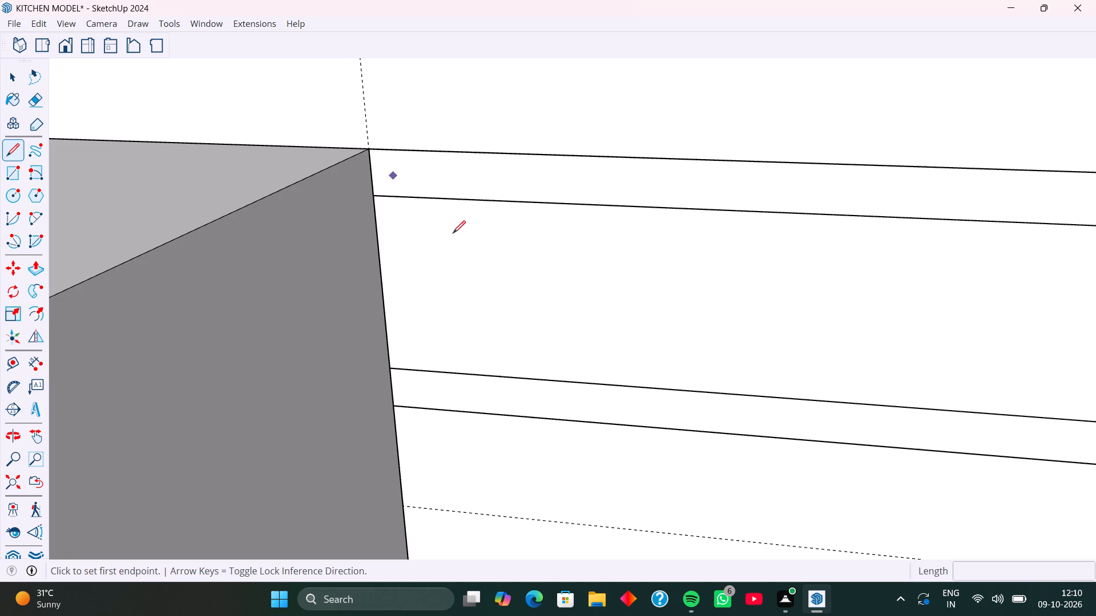
pyautogui.scroll(-6, 433, 244)
pyautogui.scroll(-8, 427, 389)
pyautogui.moveTo(546, 480); pyautogui.dragTo(673, 440, button='middle')
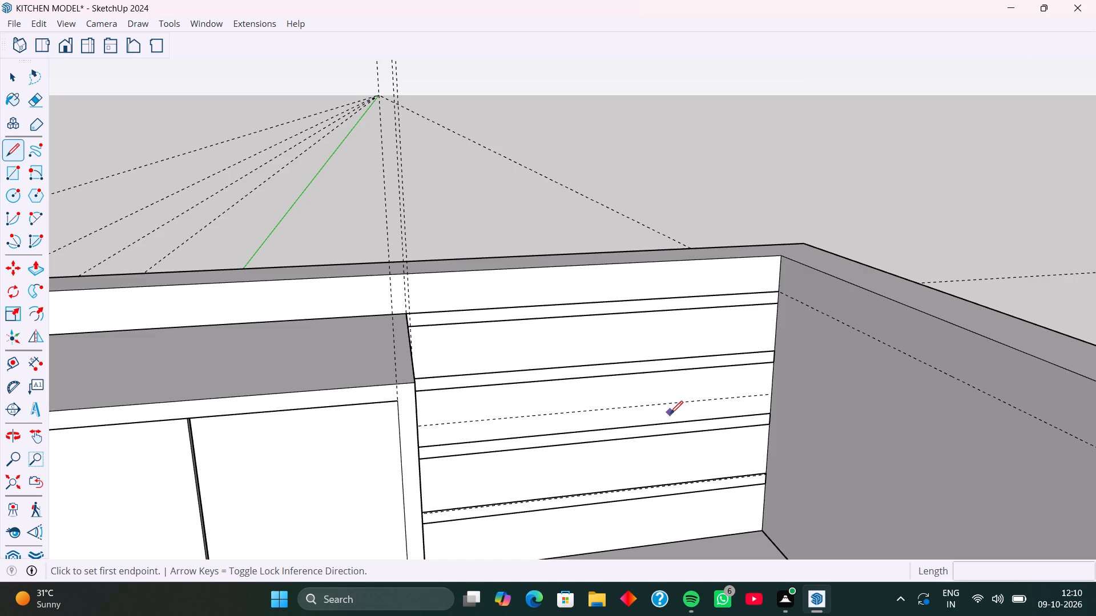
pyautogui.scroll(-5, 543, 360)
pyautogui.scroll(7, 687, 367)
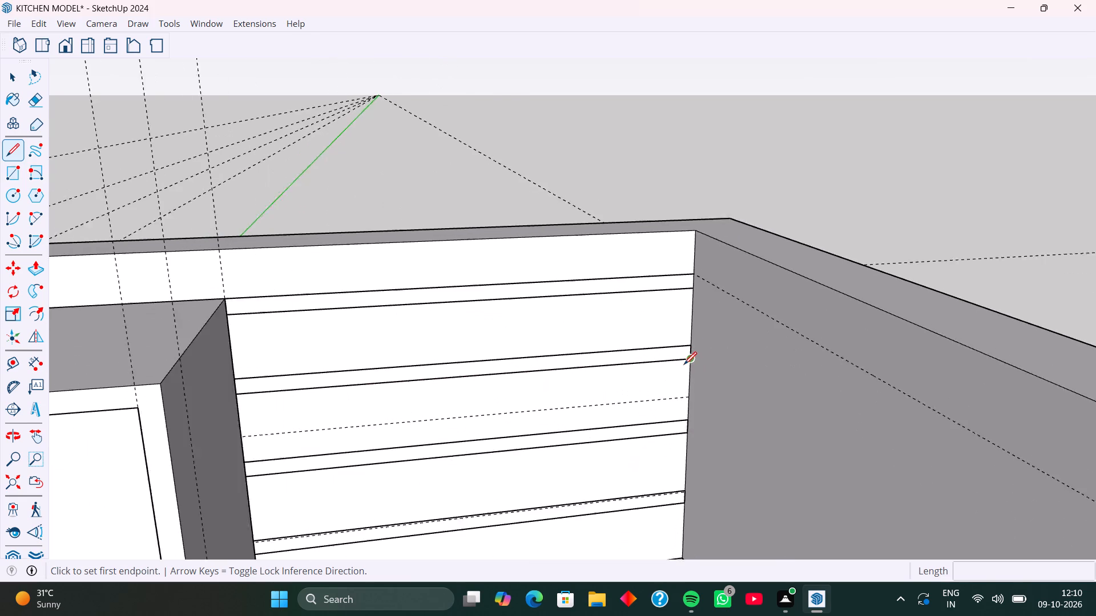
pyautogui.scroll(1, 684, 364)
pyautogui.press('p')
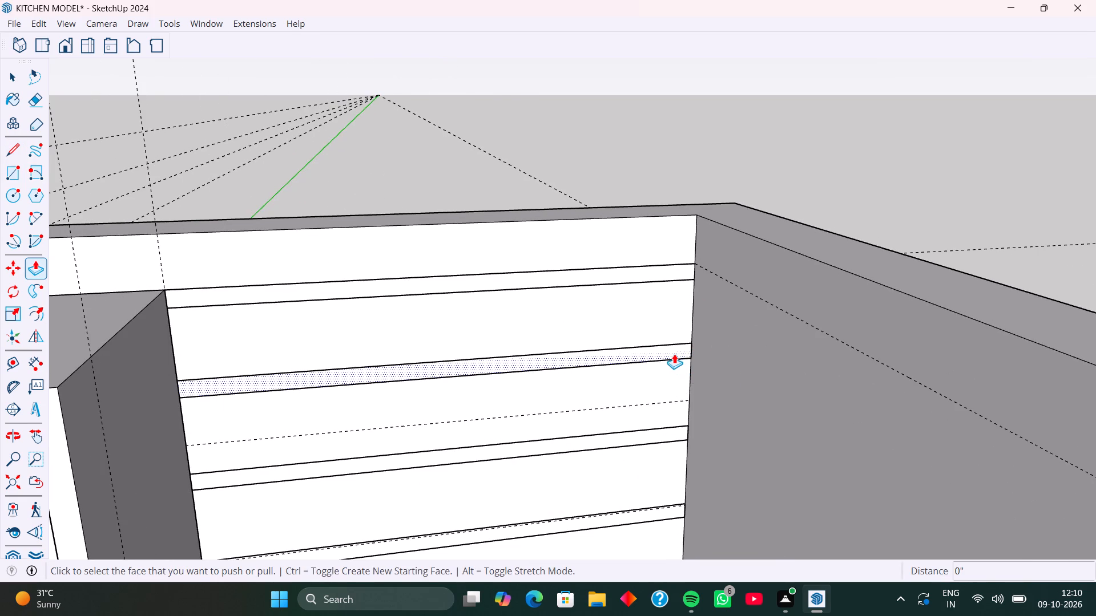
pyautogui.click(674, 354)
pyautogui.write("1'2")
pyautogui.press('Return')
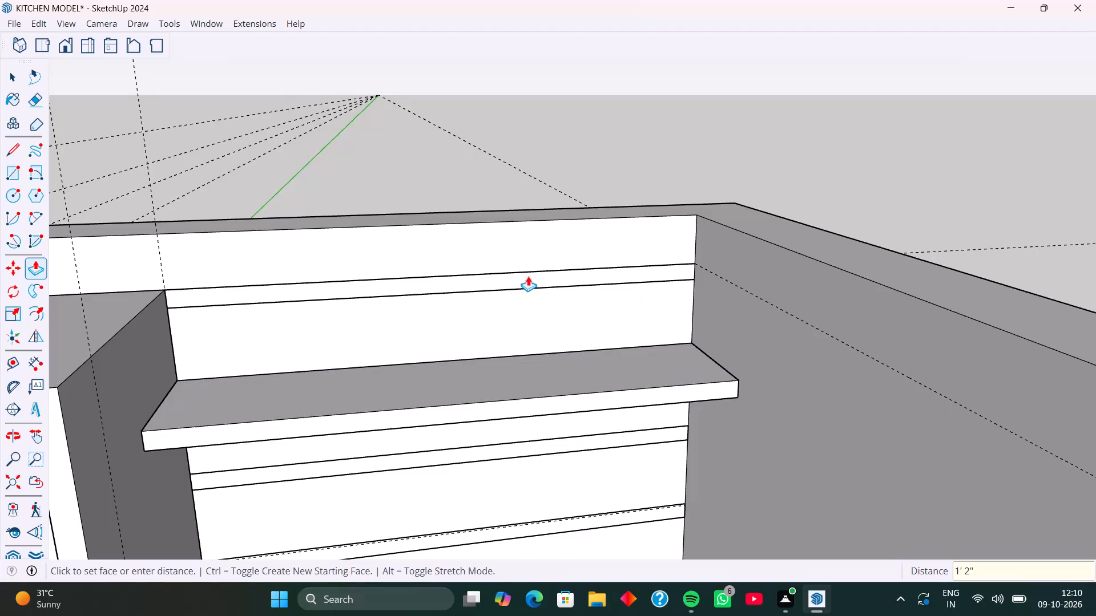
# Push/Pull the two closed strips below that shelf out by the same 1'2" depth.
pyautogui.scroll(-6, 468, 286)
pyautogui.scroll(5, 511, 391)
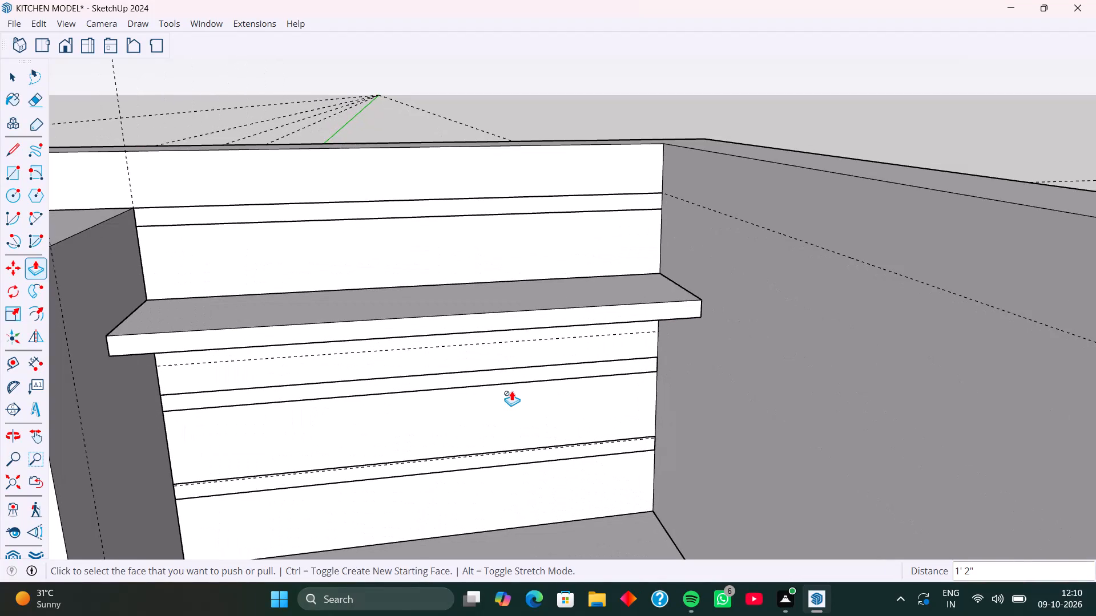
pyautogui.scroll(-5, 511, 391)
pyautogui.scroll(5, 511, 391)
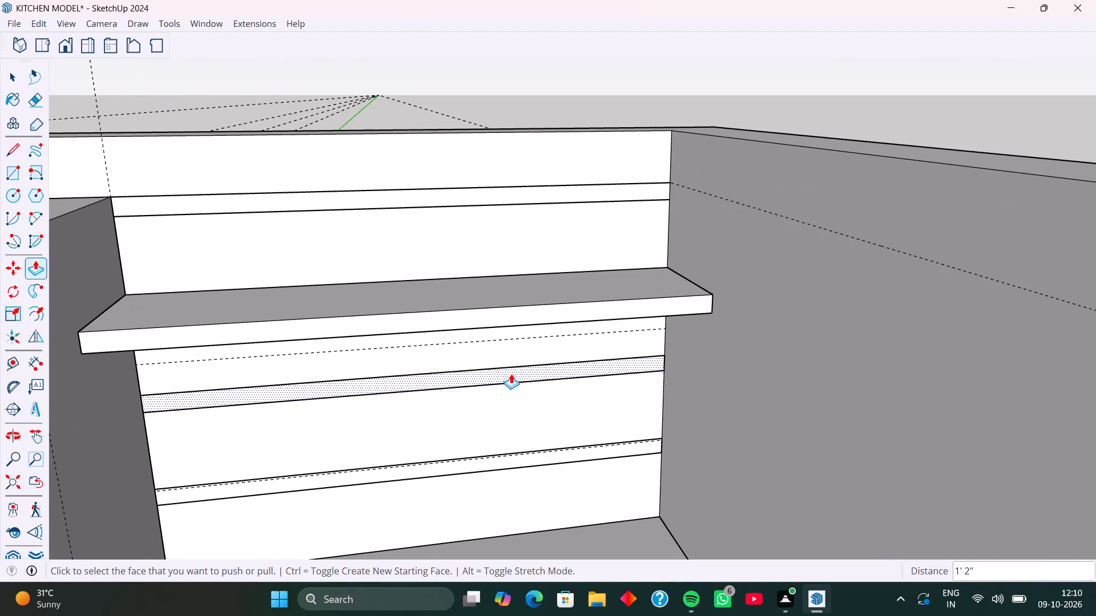
pyautogui.doubleClick(511, 374)
pyautogui.doubleClick(536, 457)
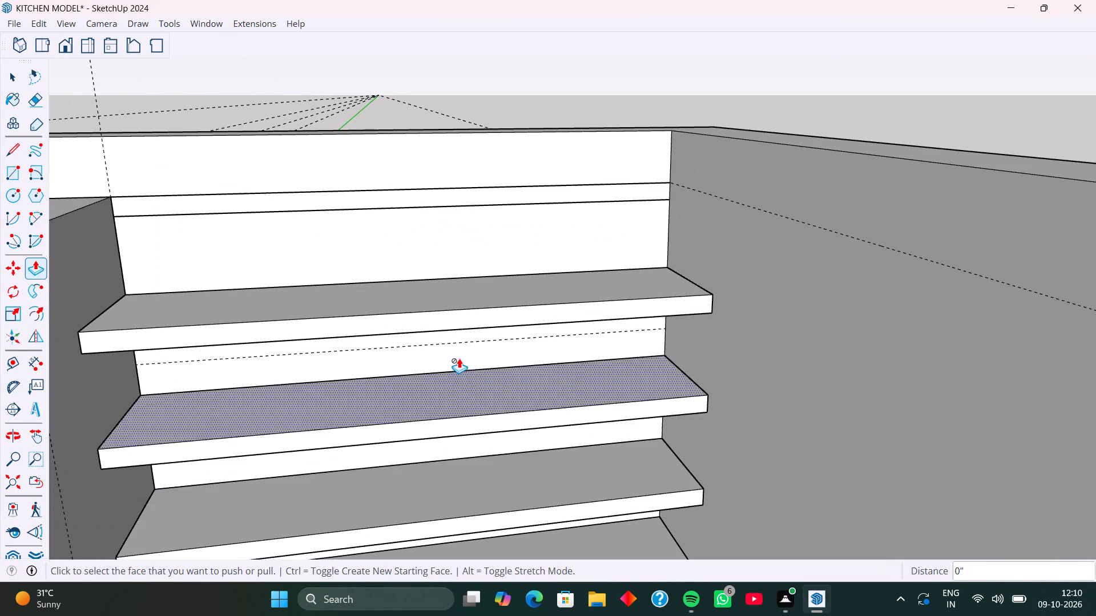
# Examine the finished wall shelves beside the tall unit within the whole kitchen from several angles.
pyautogui.scroll(-12, 459, 358)
pyautogui.moveTo(499, 426); pyautogui.dragTo(476, 422, button='middle')
pyautogui.middleClick(482, 428)
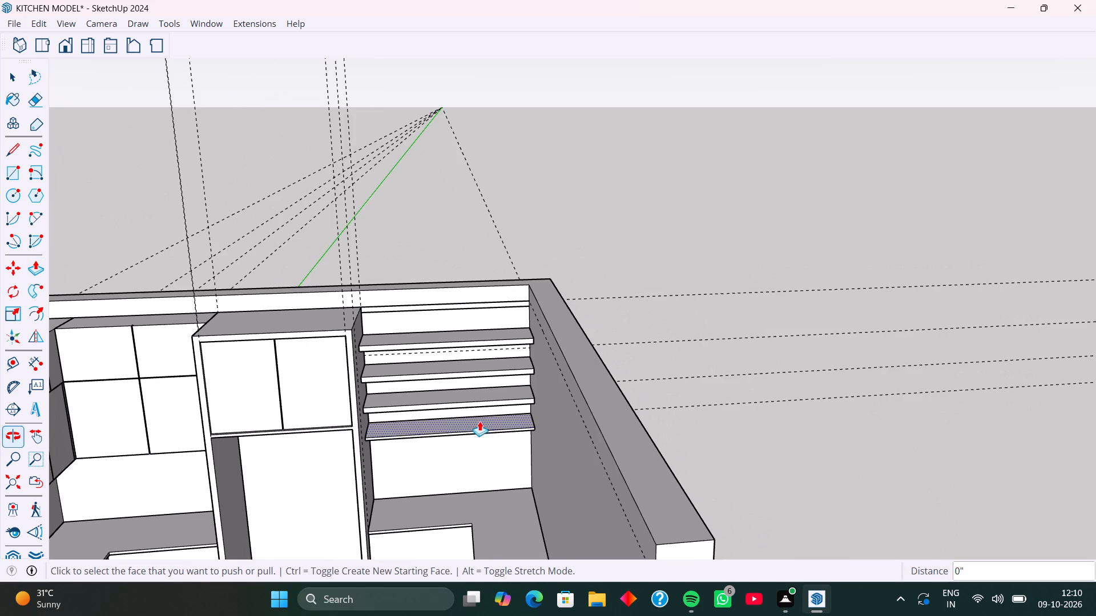
pyautogui.scroll(-3, 478, 372)
pyautogui.moveTo(485, 394); pyautogui.dragTo(485, 331, button='middle')
pyautogui.moveTo(489, 424); pyautogui.dragTo(503, 423, button='middle')
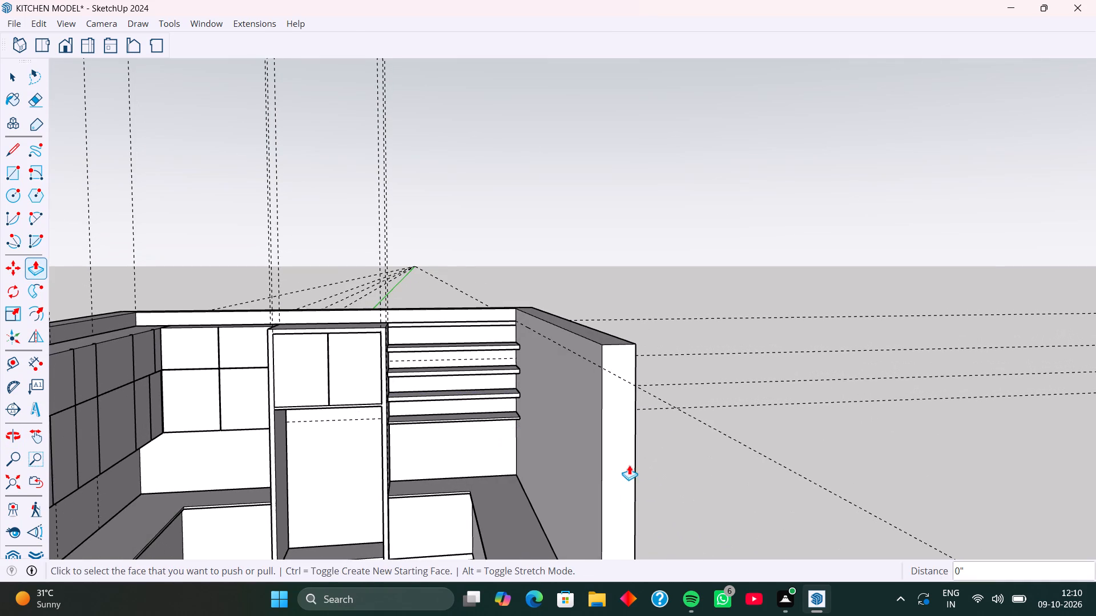
pyautogui.press('space')
pyautogui.click(757, 501)
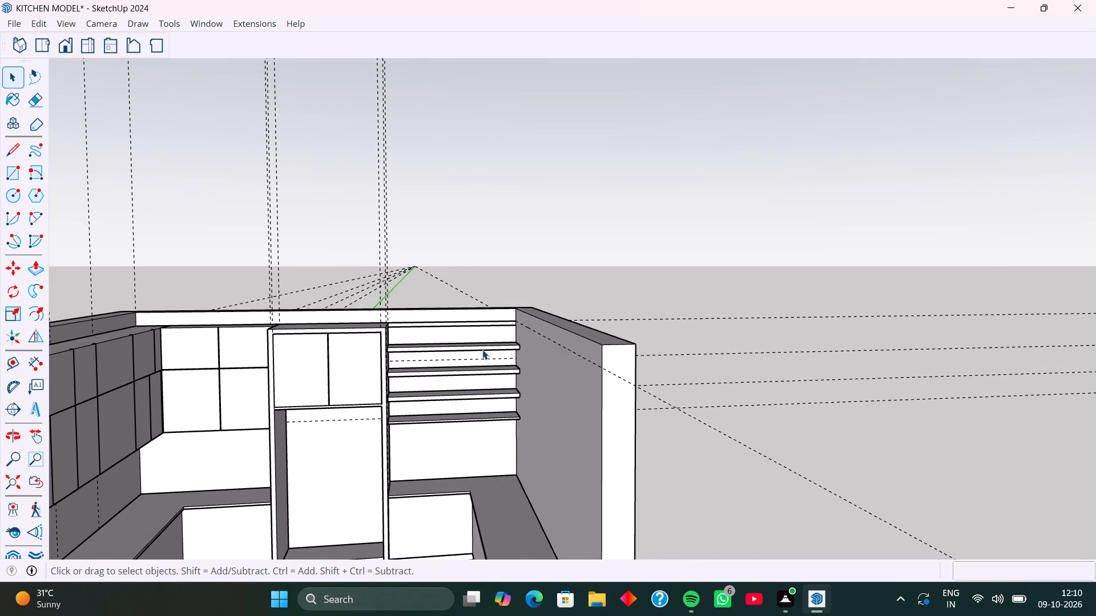
pyautogui.moveTo(479, 353); pyautogui.dragTo(572, 354, button='middle')
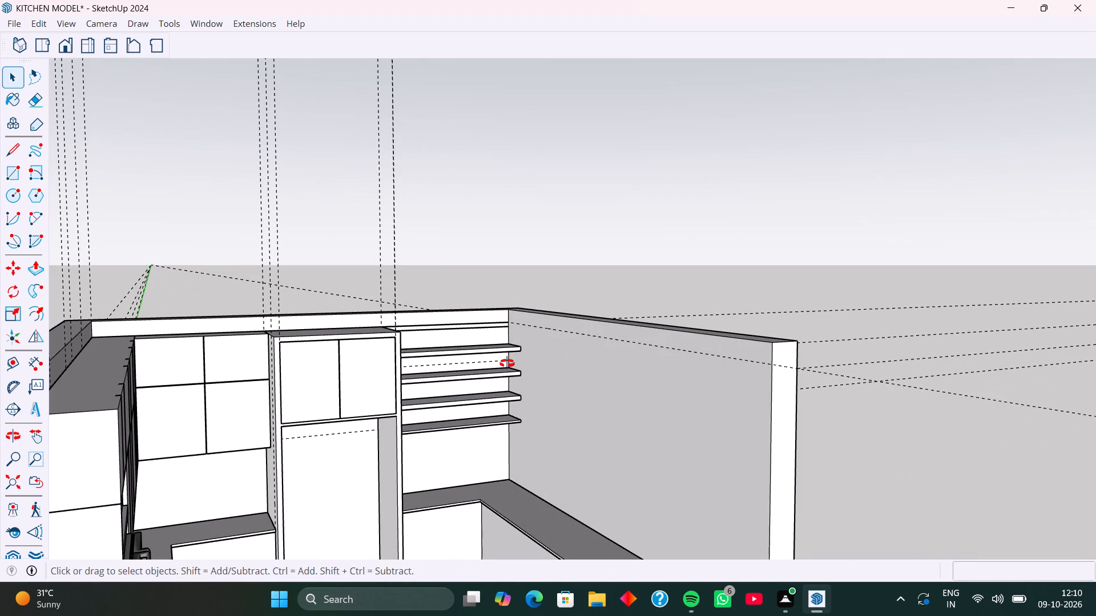
pyautogui.moveTo(507, 363); pyautogui.dragTo(430, 383, button='middle')
pyautogui.scroll(1, 507, 363)
pyautogui.scroll(-5, 422, 383)
pyautogui.moveTo(486, 459); pyautogui.dragTo(490, 446, button='middle')
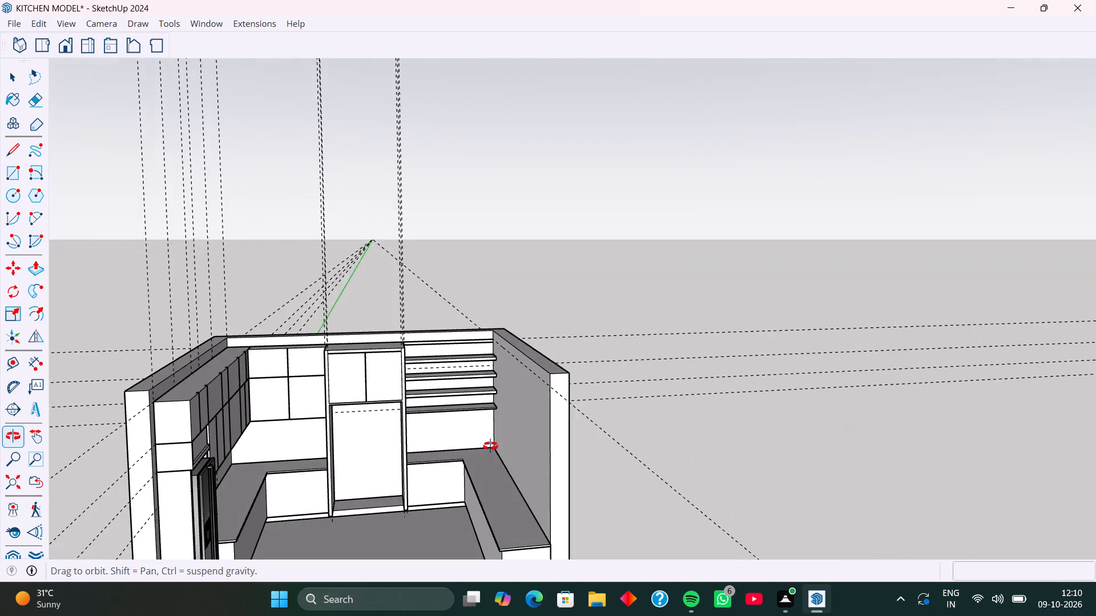
pyautogui.moveTo(490, 446); pyautogui.dragTo(501, 443, button='middle')
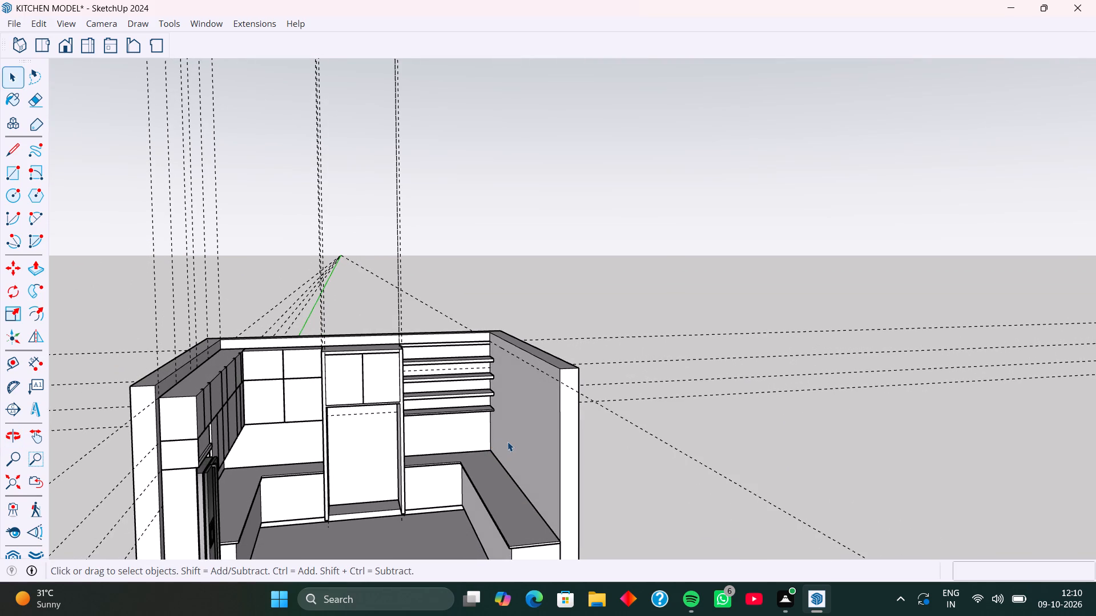
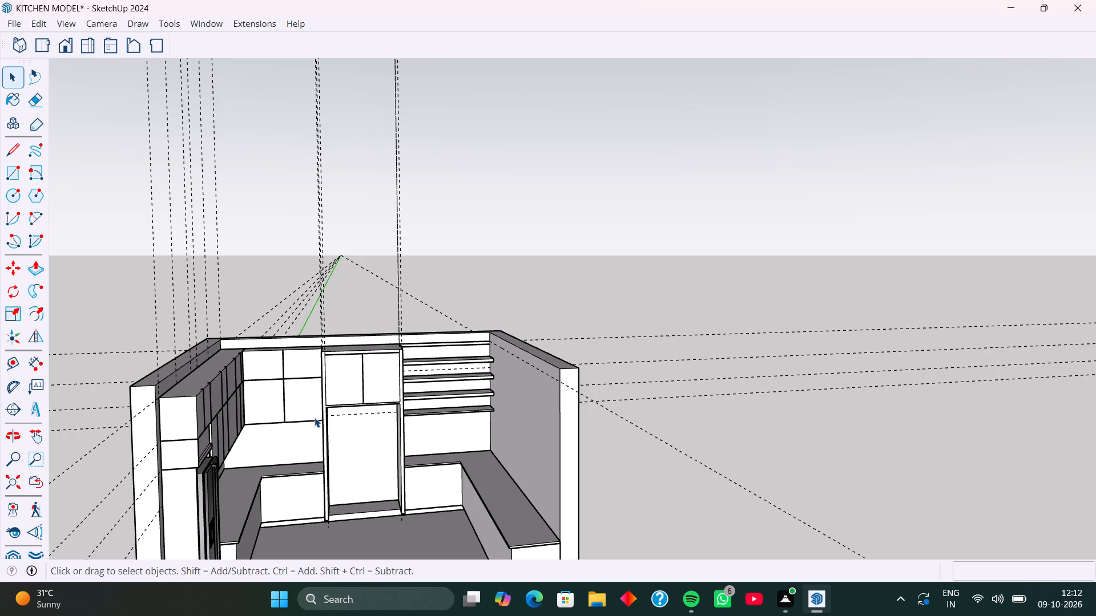
# Place a vertical guide along the front corner edge of the second shelf from the top, where it meets the side wall.
pyautogui.moveTo(300, 422); pyautogui.dragTo(470, 449, button='middle')
pyautogui.moveTo(301, 473); pyautogui.dragTo(437, 491, button='middle')
pyautogui.moveTo(371, 467); pyautogui.dragTo(339, 496, button='middle')
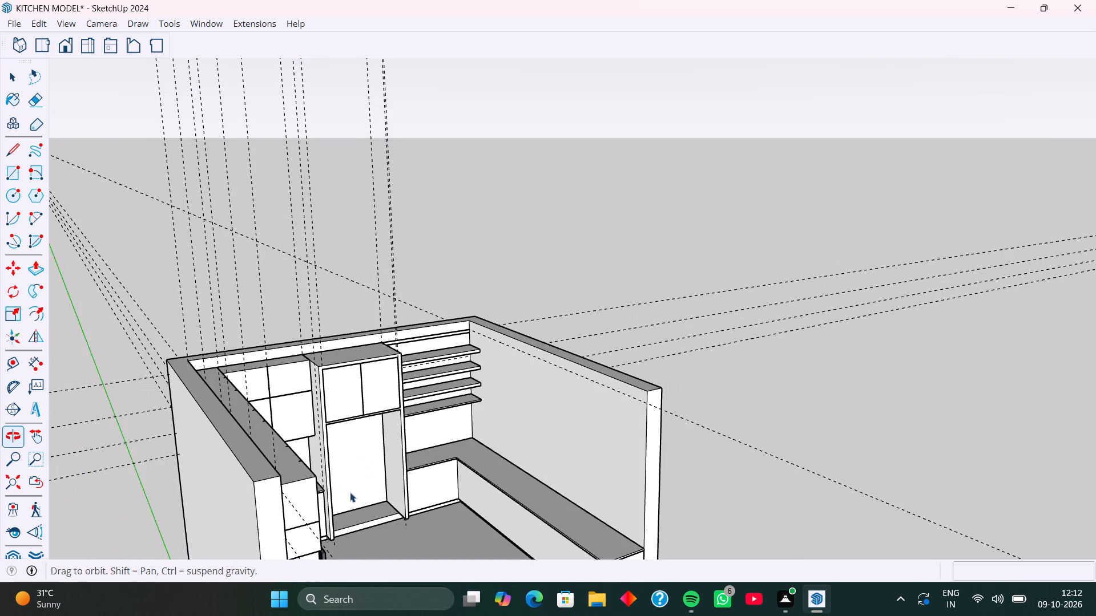
pyautogui.moveTo(417, 487); pyautogui.dragTo(412, 476, button='middle')
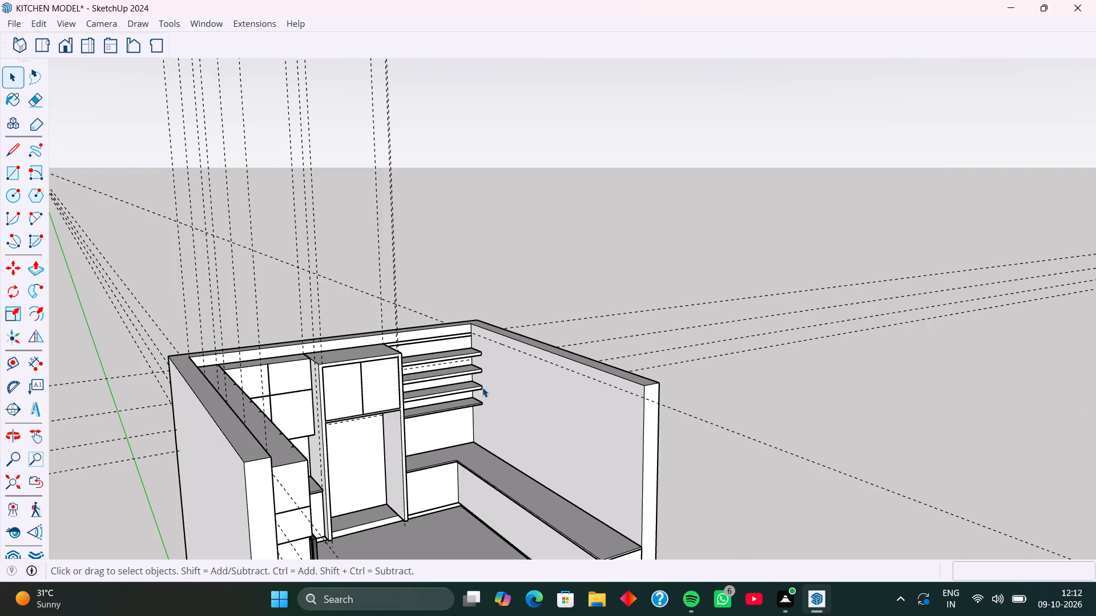
pyautogui.scroll(5, 482, 387)
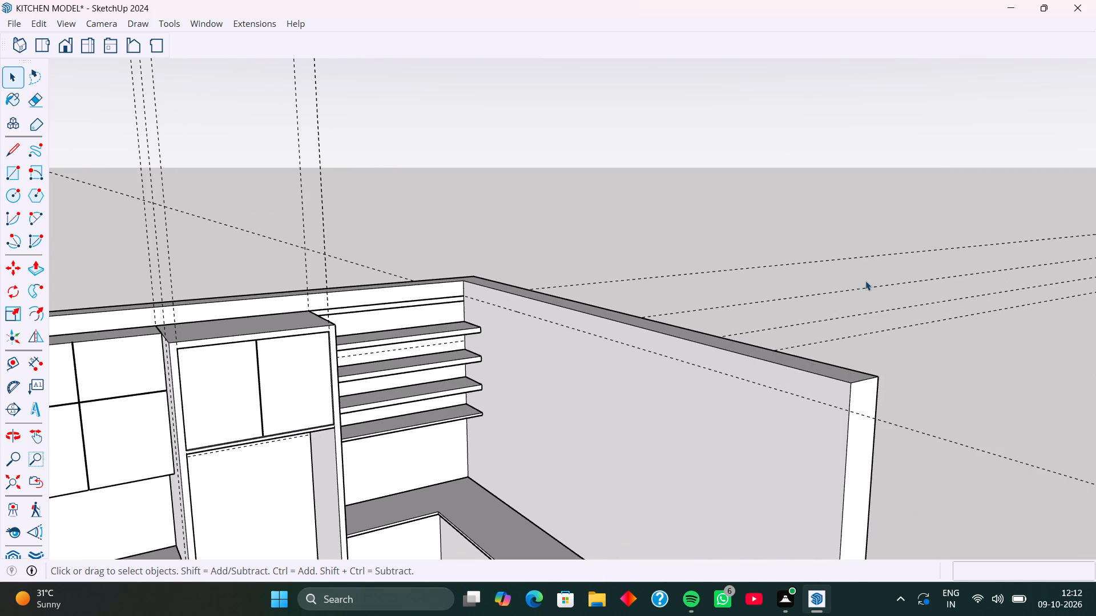
pyautogui.click(12, 363)
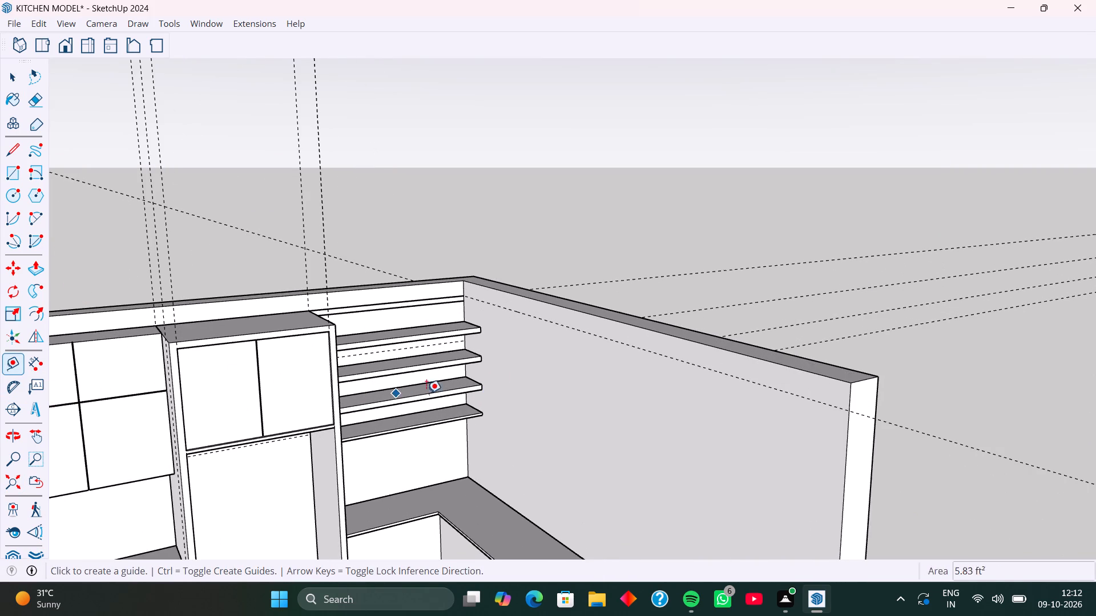
pyautogui.scroll(19, 484, 376)
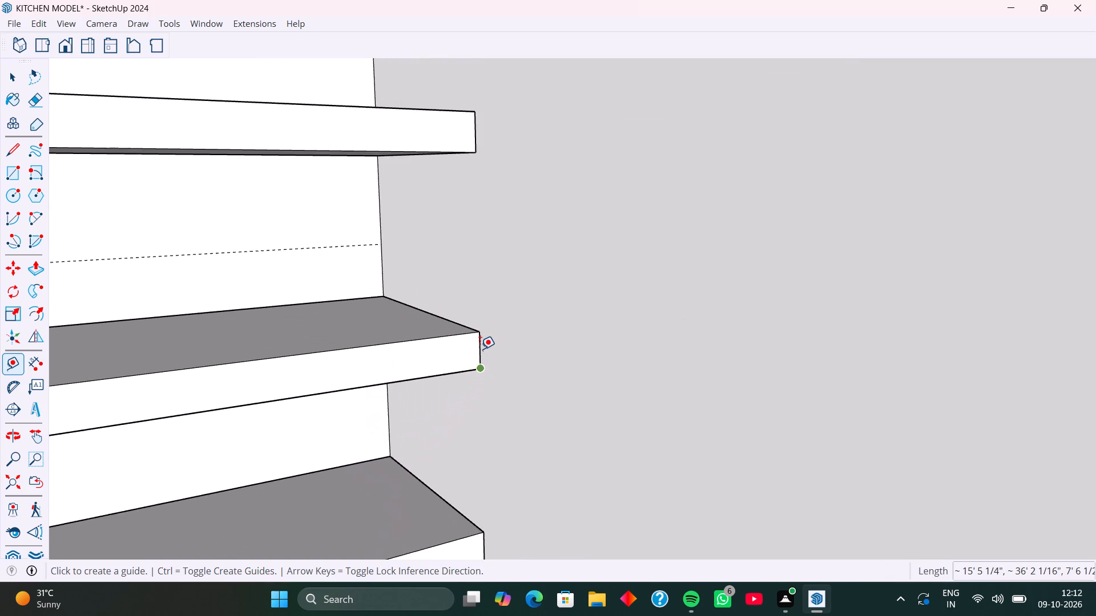
pyautogui.scroll(8, 480, 349)
pyautogui.click(481, 327)
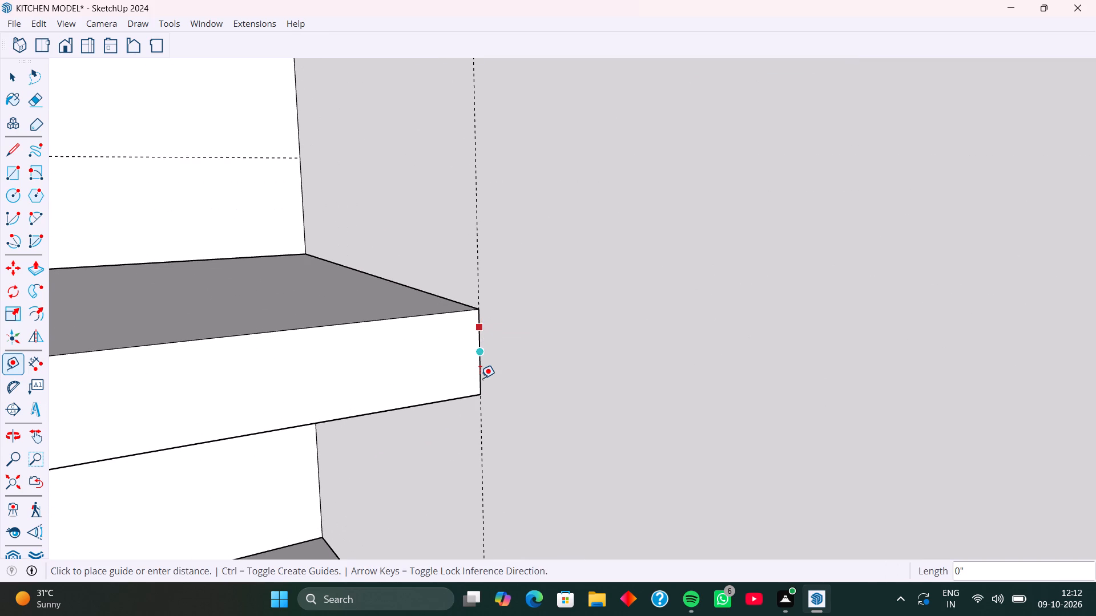
pyautogui.click(479, 378)
# Offset a parallel vertical guide along the side wall from the shelf-front guide, entering 2'6" and revising the distance to 2'.
pyautogui.scroll(-10, 431, 373)
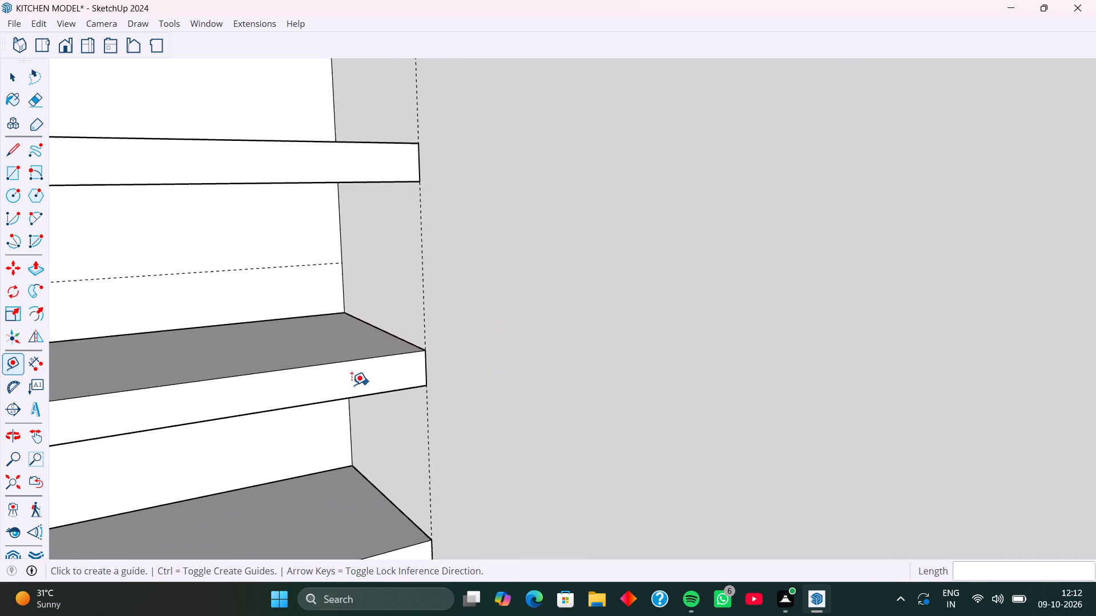
pyautogui.scroll(-4, 352, 385)
pyautogui.moveTo(454, 429); pyautogui.dragTo(542, 413, button='middle')
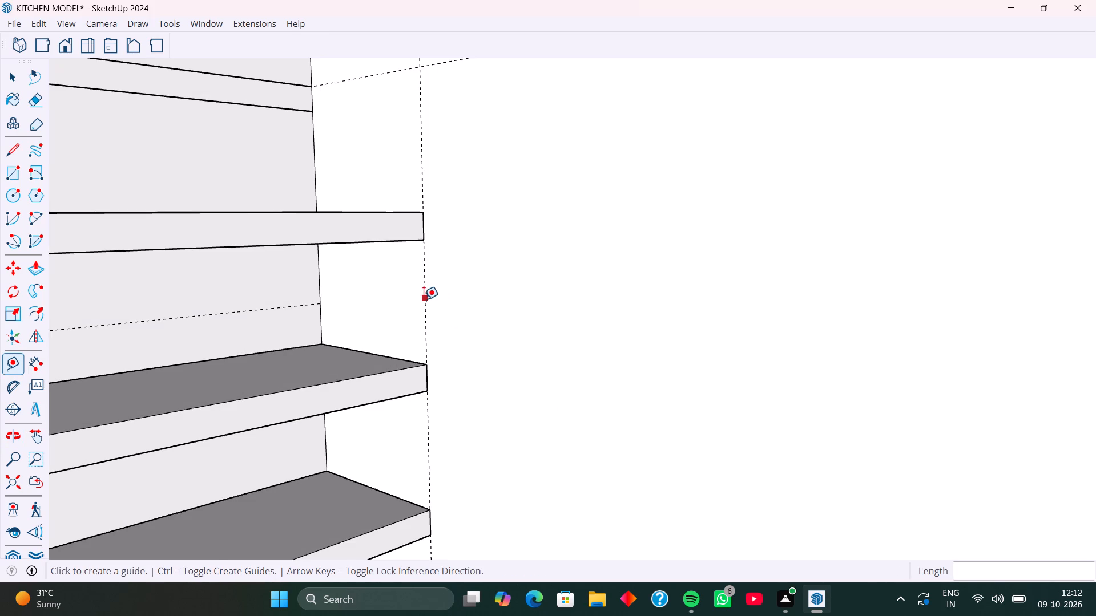
pyautogui.click(424, 299)
pyautogui.scroll(-8, 579, 341)
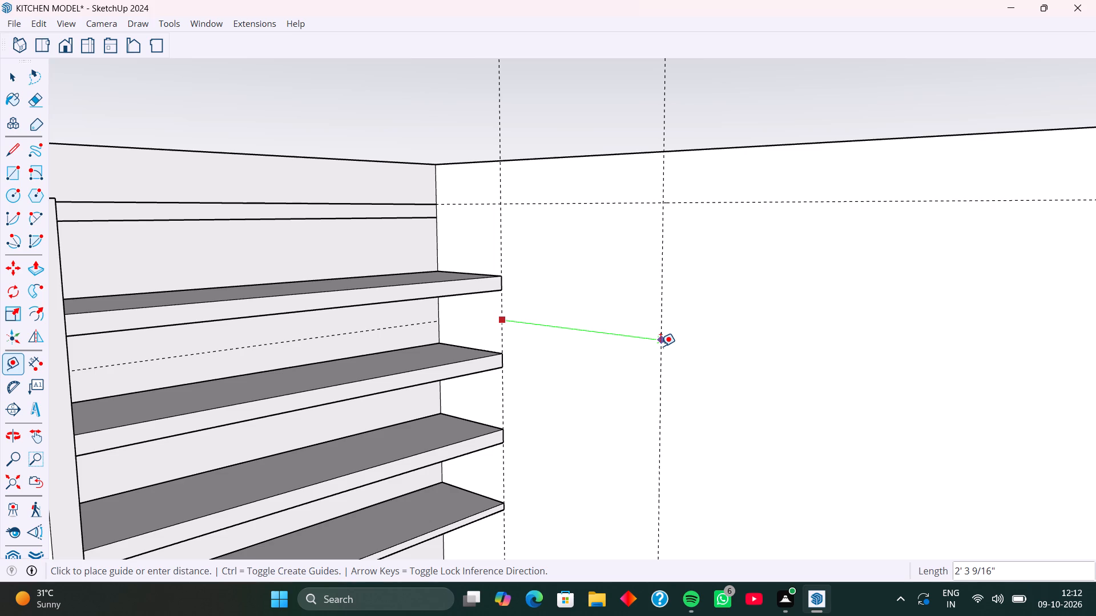
pyautogui.write("2'6")
pyautogui.press('Return')
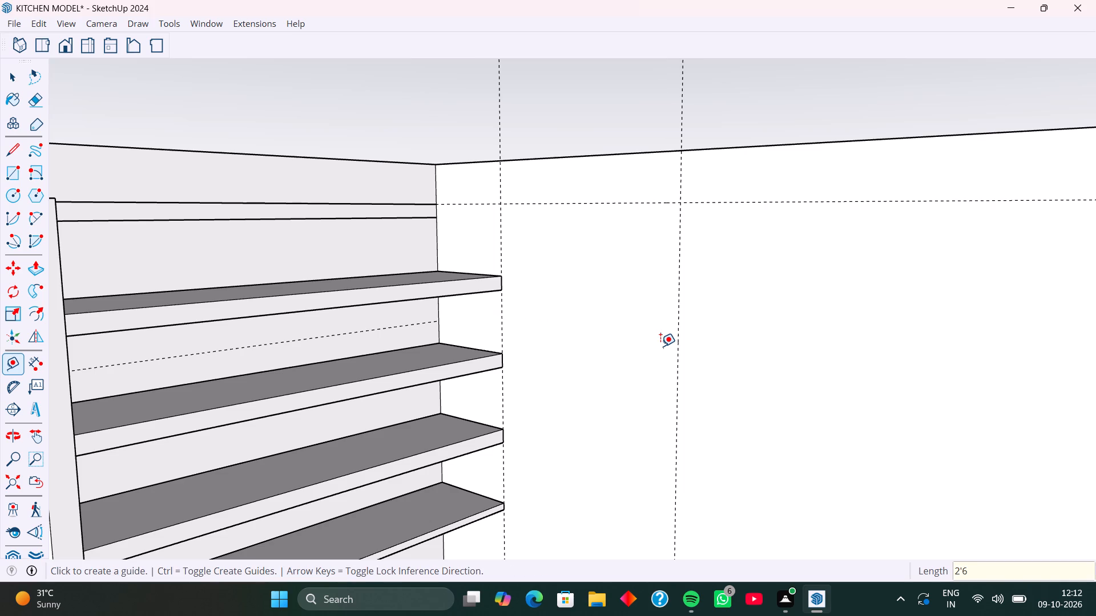
pyautogui.write("2'")
pyautogui.press('Return')
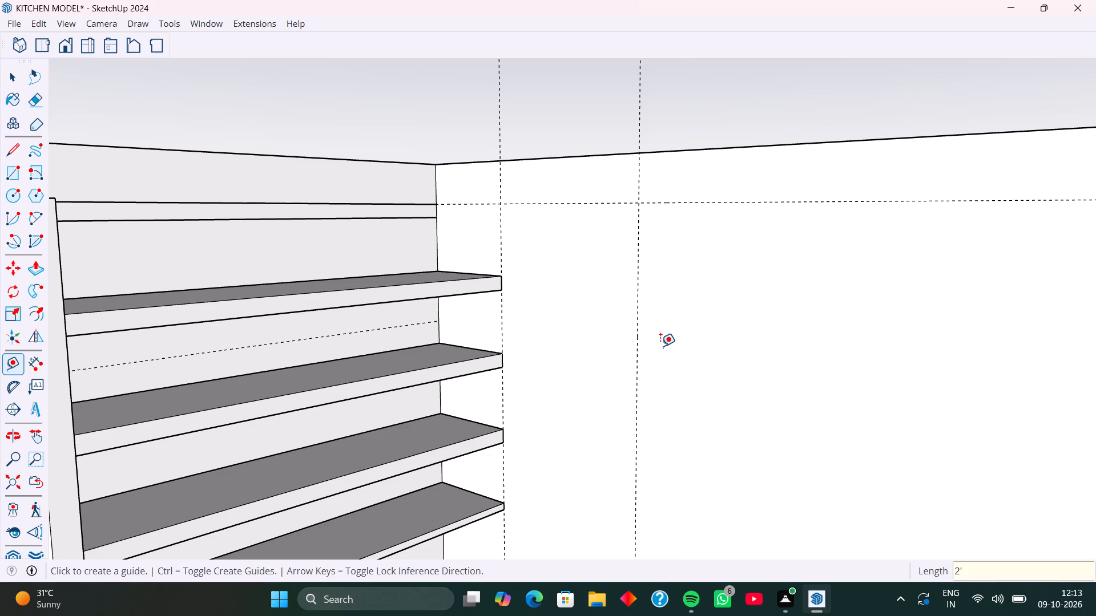
# Start a horizontal guide on the side wall, offset upward from the countertop's back edge.
pyautogui.scroll(-5, 763, 331)
pyautogui.scroll(-2, 673, 450)
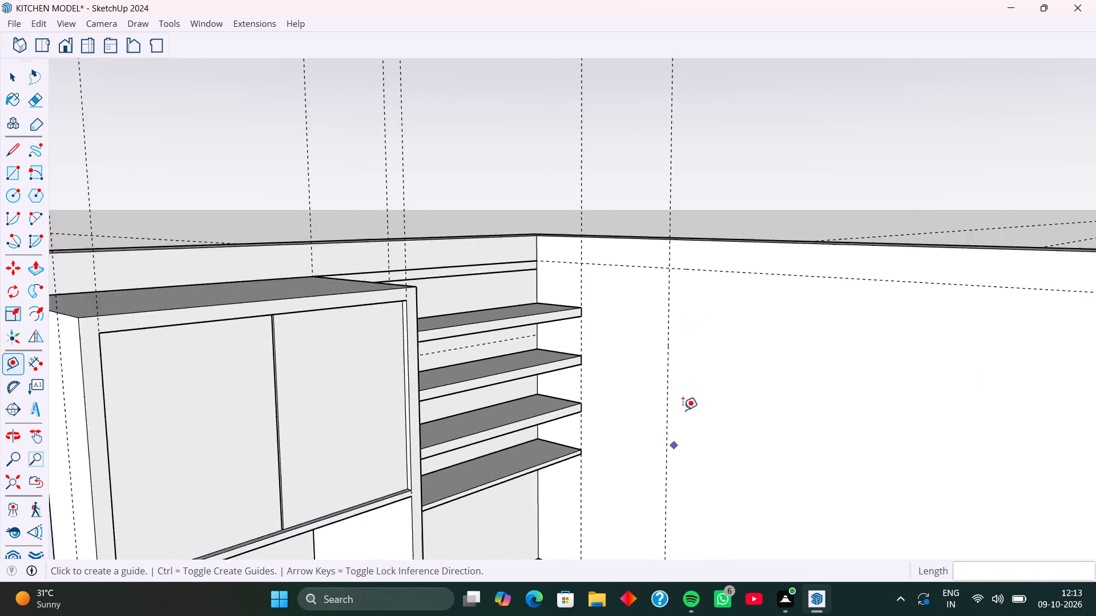
pyautogui.scroll(-5, 683, 410)
pyautogui.moveTo(729, 482); pyautogui.dragTo(709, 527, button='middle')
pyautogui.scroll(5, 696, 515)
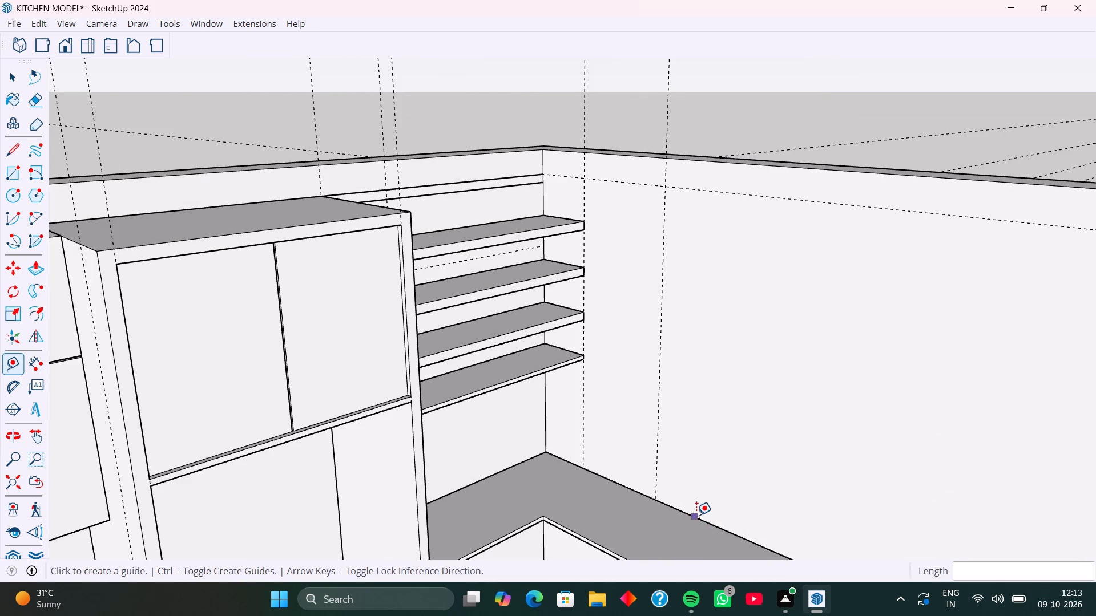
pyautogui.click(678, 511)
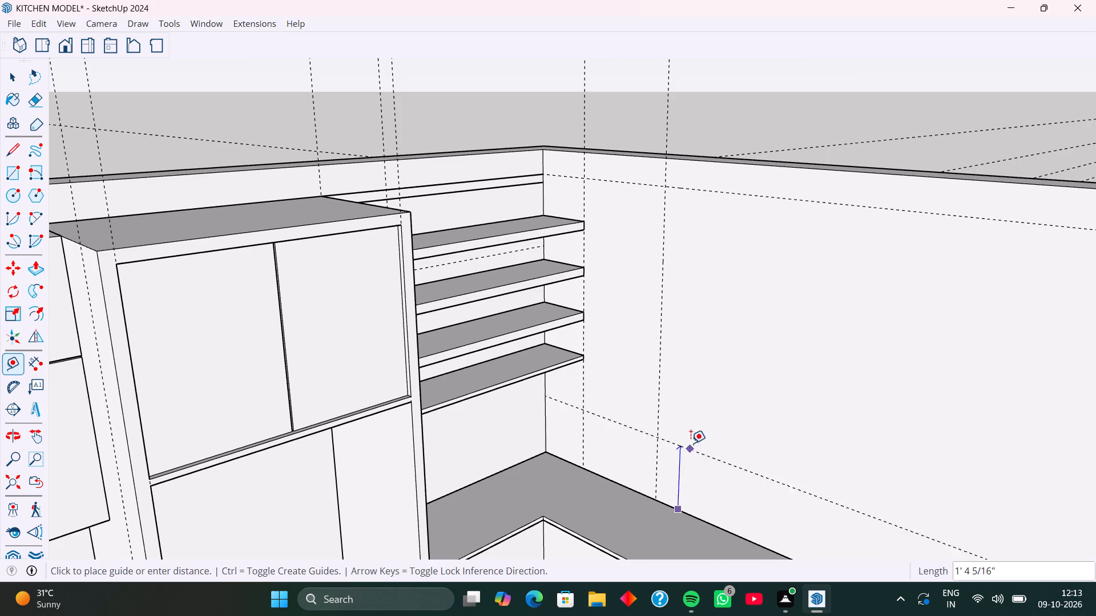
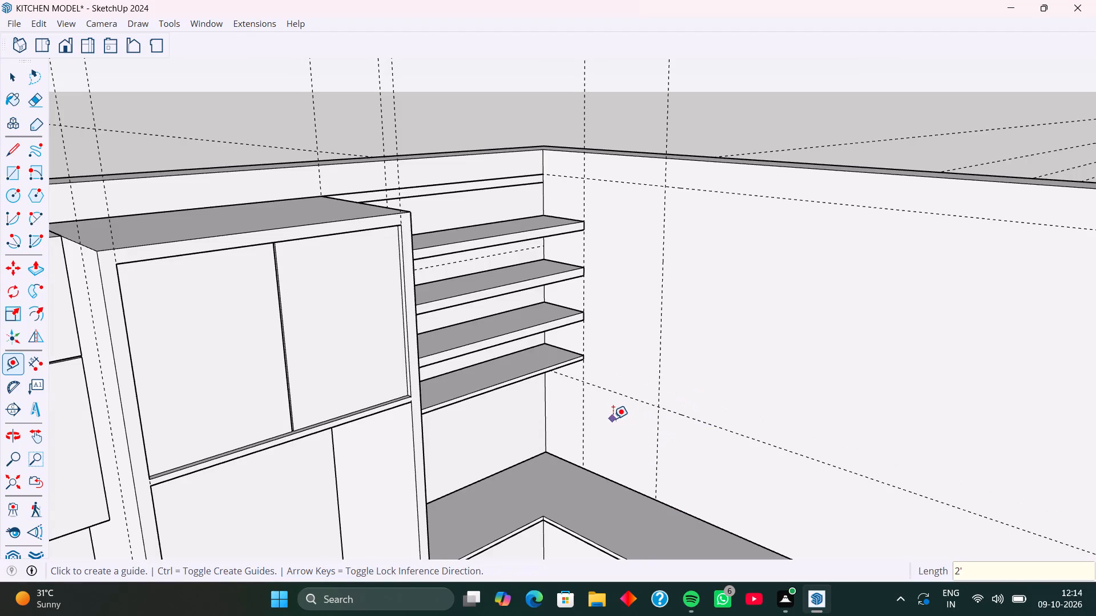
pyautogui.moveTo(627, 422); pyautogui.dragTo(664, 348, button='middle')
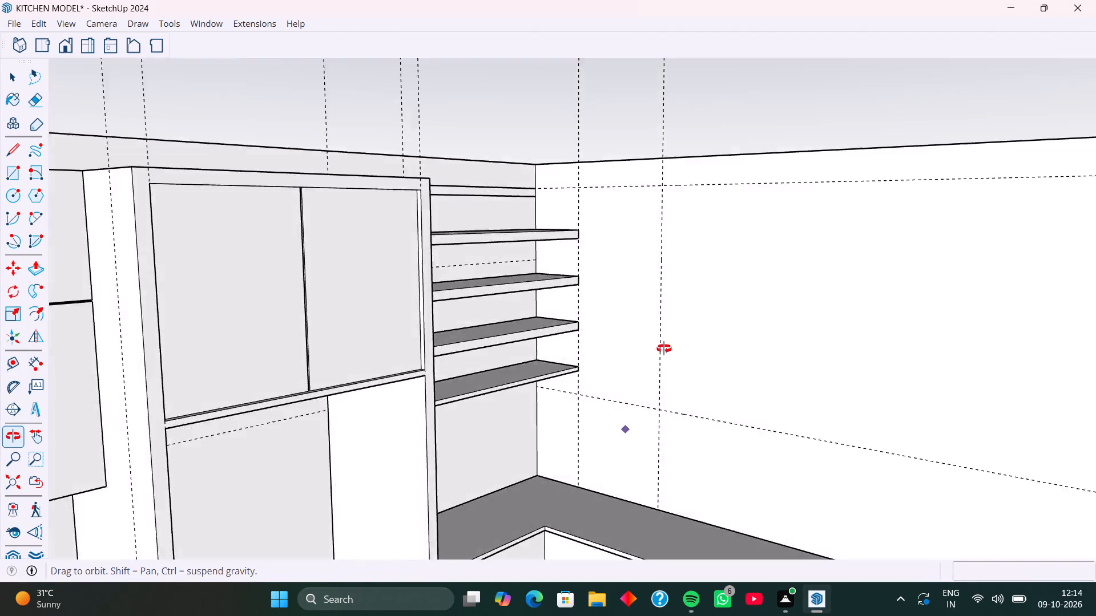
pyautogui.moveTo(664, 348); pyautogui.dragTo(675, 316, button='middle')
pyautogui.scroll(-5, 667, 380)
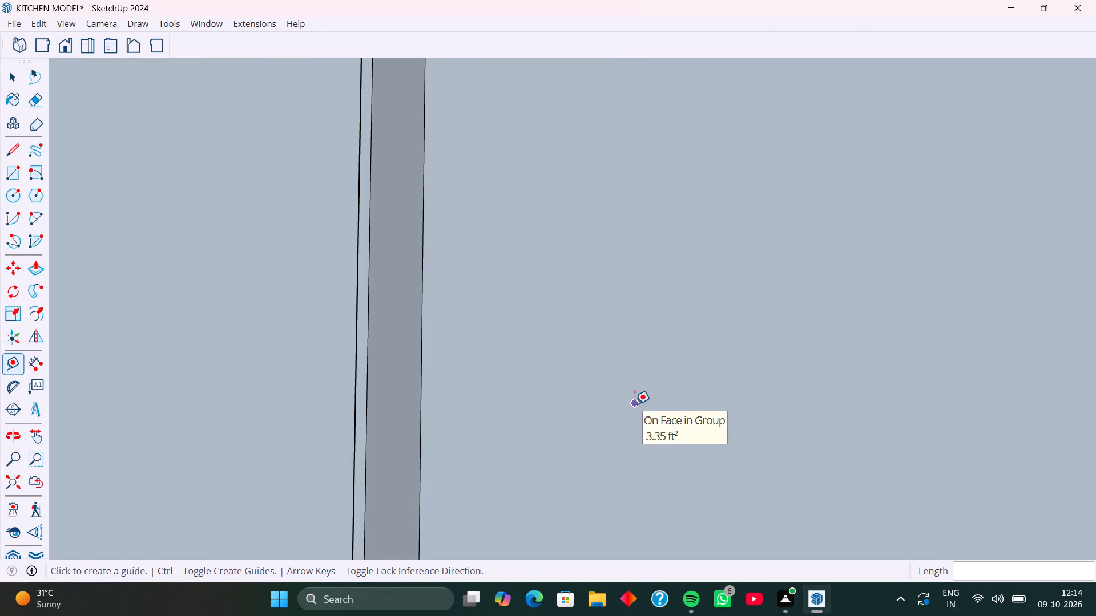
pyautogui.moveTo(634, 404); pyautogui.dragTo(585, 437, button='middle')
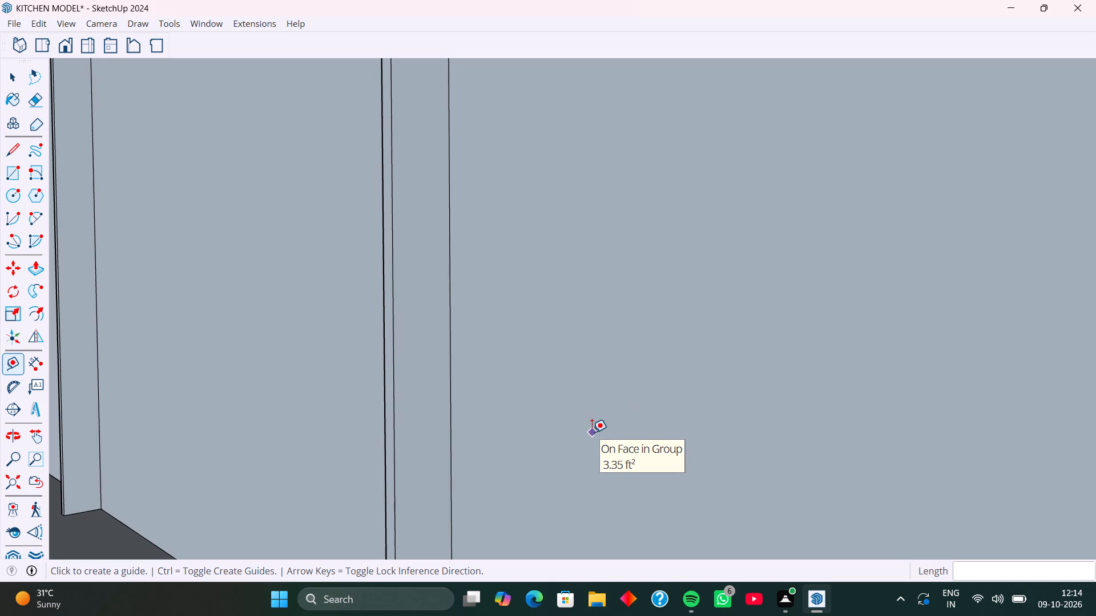
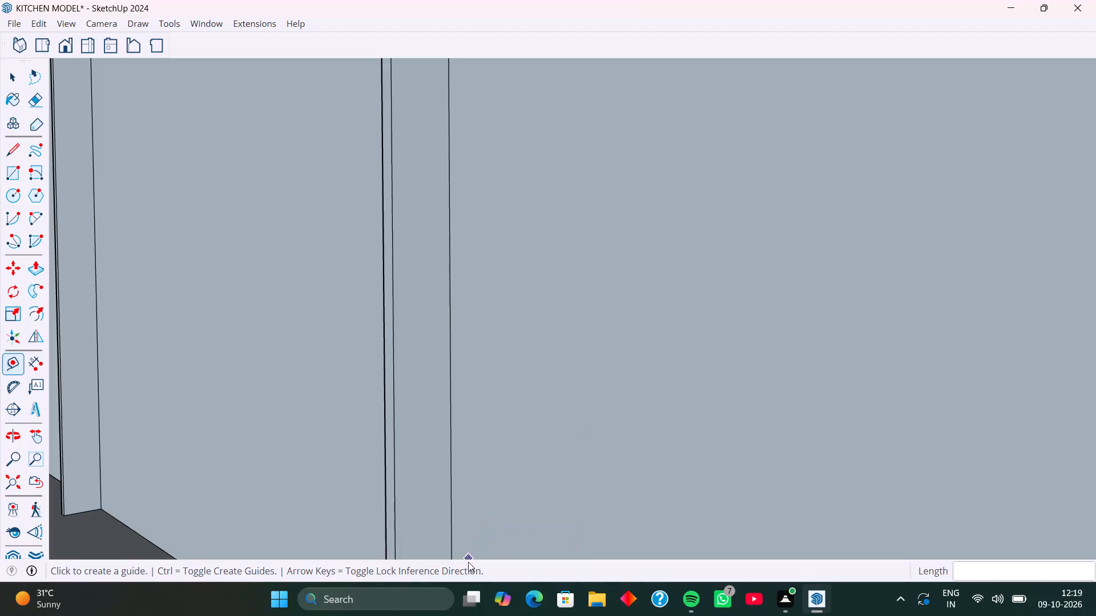
# Draw a rectangle about 11'10" by 1'11" on the ground outside the kitchen, in open space beside it.
pyautogui.scroll(-20, 468, 562)
pyautogui.scroll(-4, 468, 562)
pyautogui.press('space')
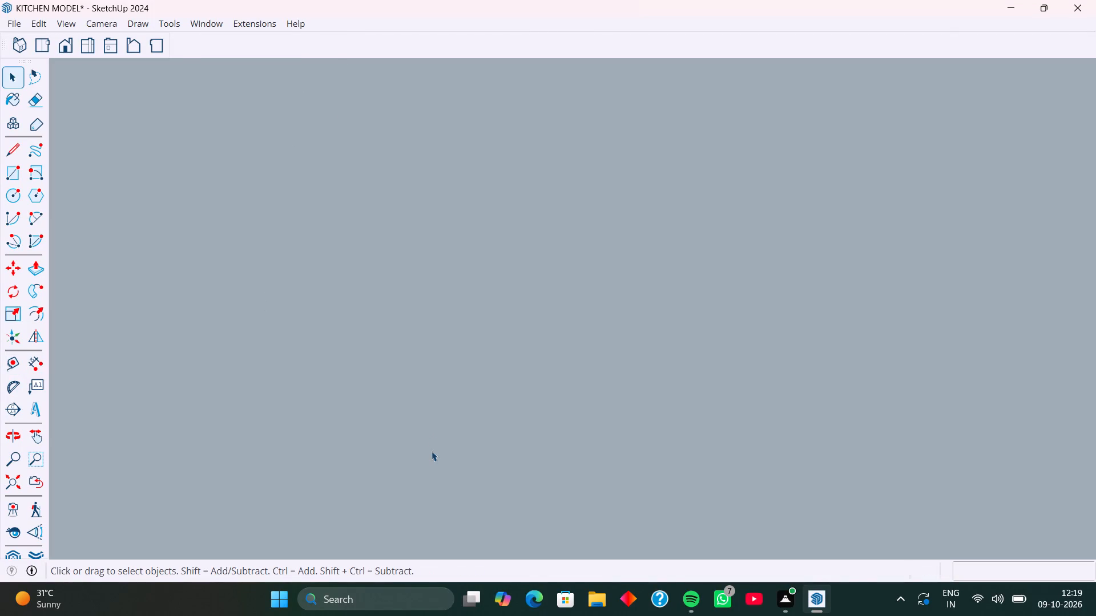
pyautogui.scroll(-20, 383, 238)
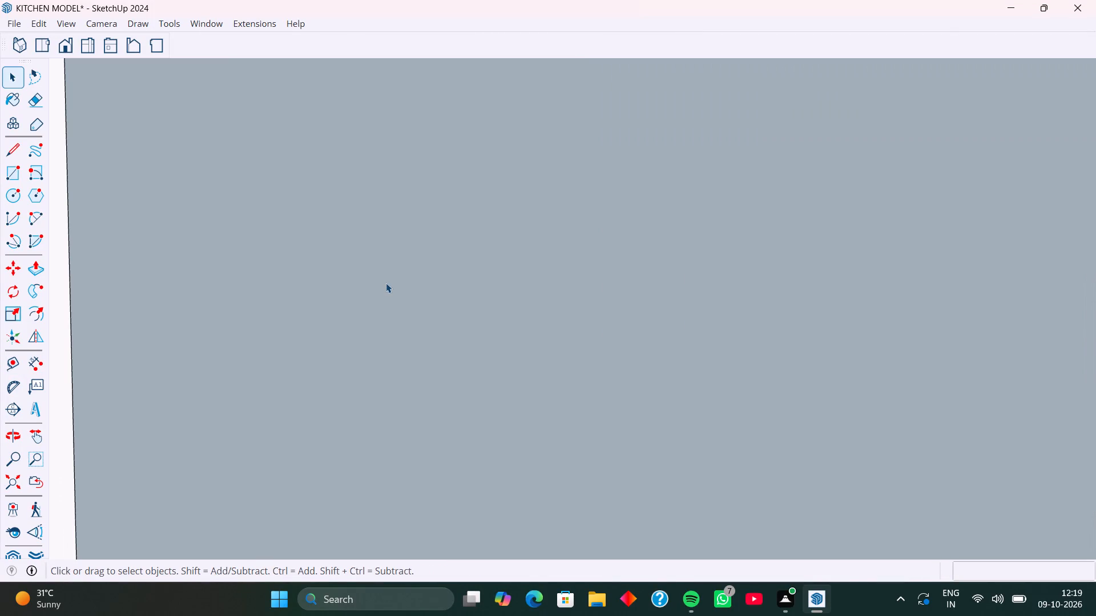
pyautogui.click(13, 480)
pyautogui.scroll(-10, 268, 333)
pyautogui.moveTo(319, 398); pyautogui.dragTo(406, 452, button='middle')
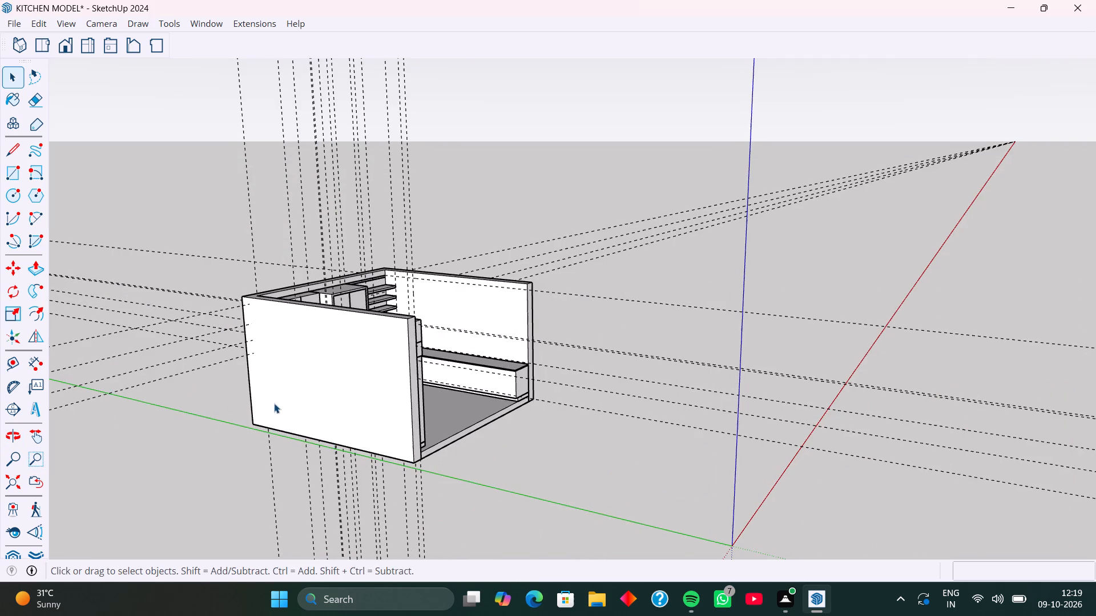
pyautogui.keyDown('shift'); pyautogui.moveTo(274, 403); pyautogui.dragTo(438, 289, button='middle'); pyautogui.keyUp('shift')
pyautogui.moveTo(377, 343); pyautogui.dragTo(409, 424, button='middle')
pyautogui.scroll(2, 352, 434)
pyautogui.moveTo(349, 434); pyautogui.dragTo(274, 436, button='middle')
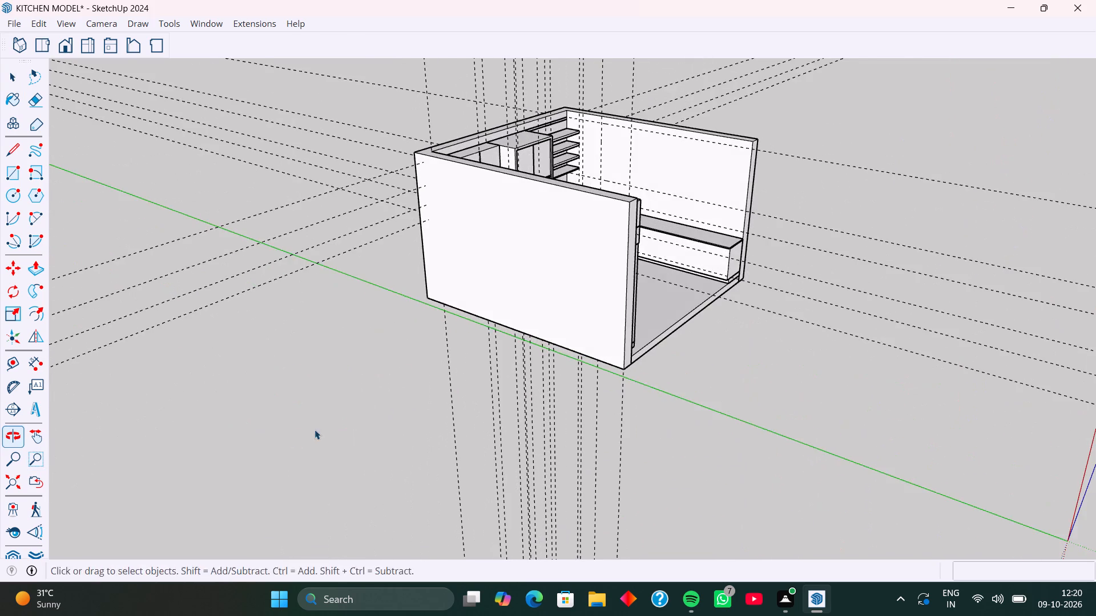
pyautogui.moveTo(315, 429); pyautogui.dragTo(259, 427, button='middle')
pyautogui.moveTo(259, 427); pyautogui.dragTo(203, 419, button='middle')
pyautogui.moveTo(233, 417); pyautogui.dragTo(208, 418, button='middle')
pyautogui.press('r')
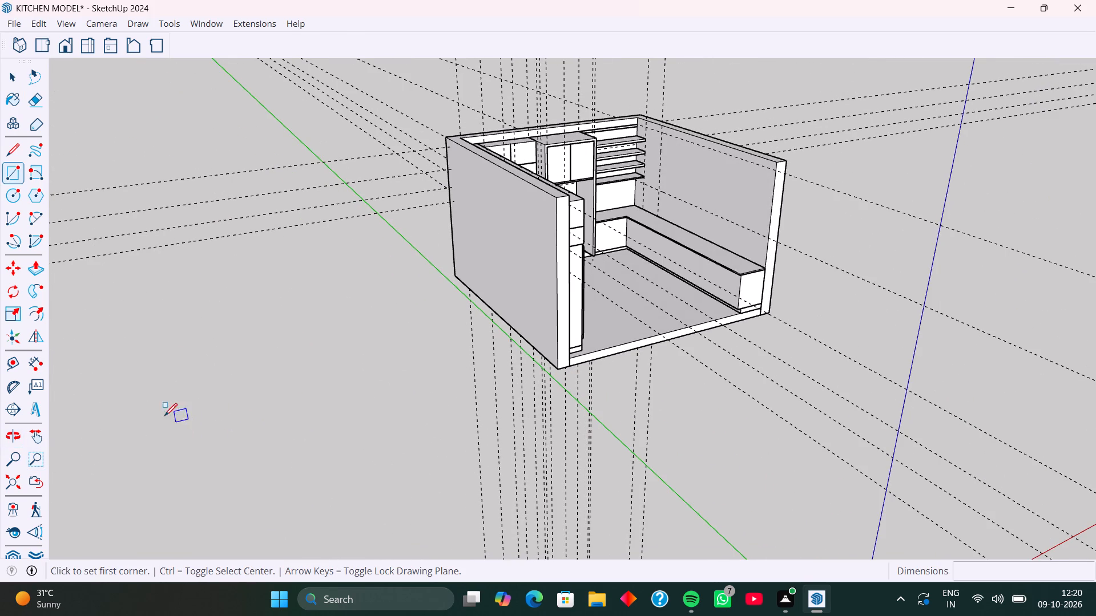
pyautogui.click(100, 366)
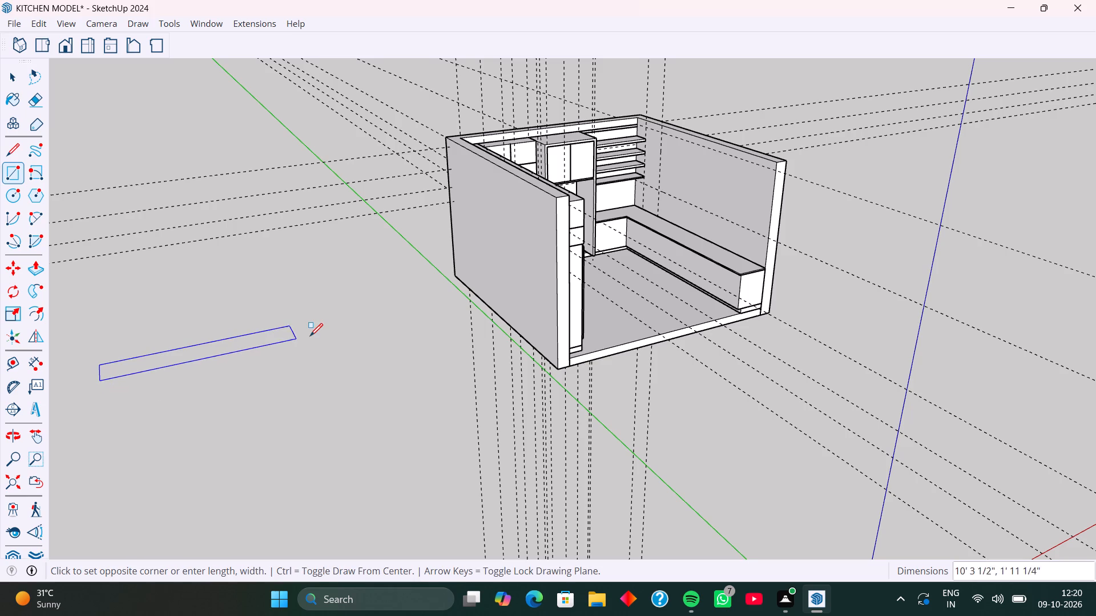
pyautogui.click(318, 333)
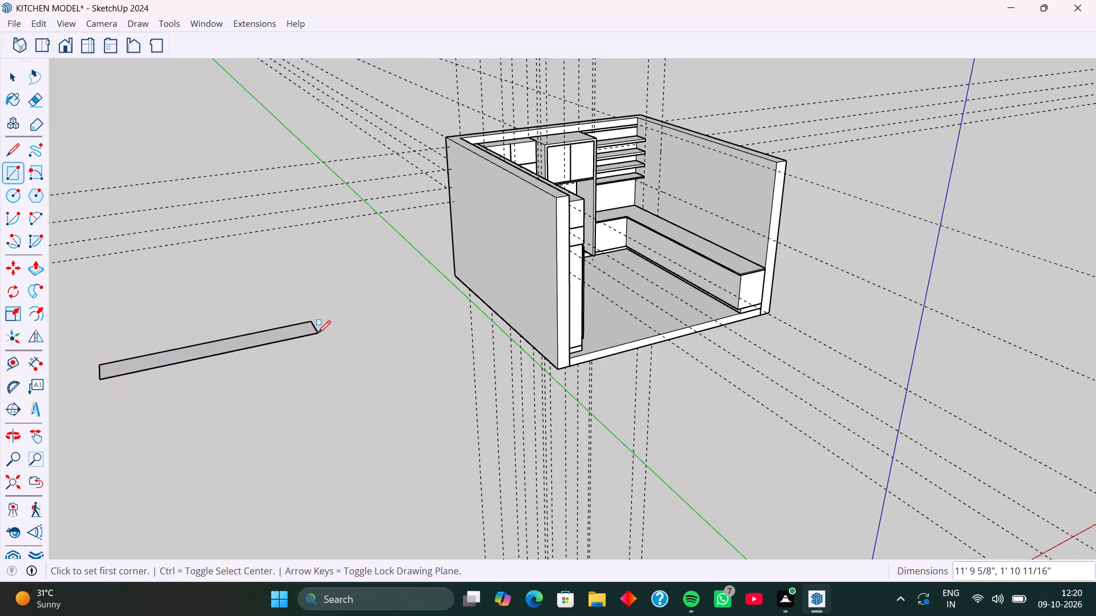
# Extrude the new rectangle 10' to form an upright slab.
pyautogui.press('p')
pyautogui.click(280, 333)
pyautogui.write("10'")
pyautogui.press('Return')
pyautogui.press('space')
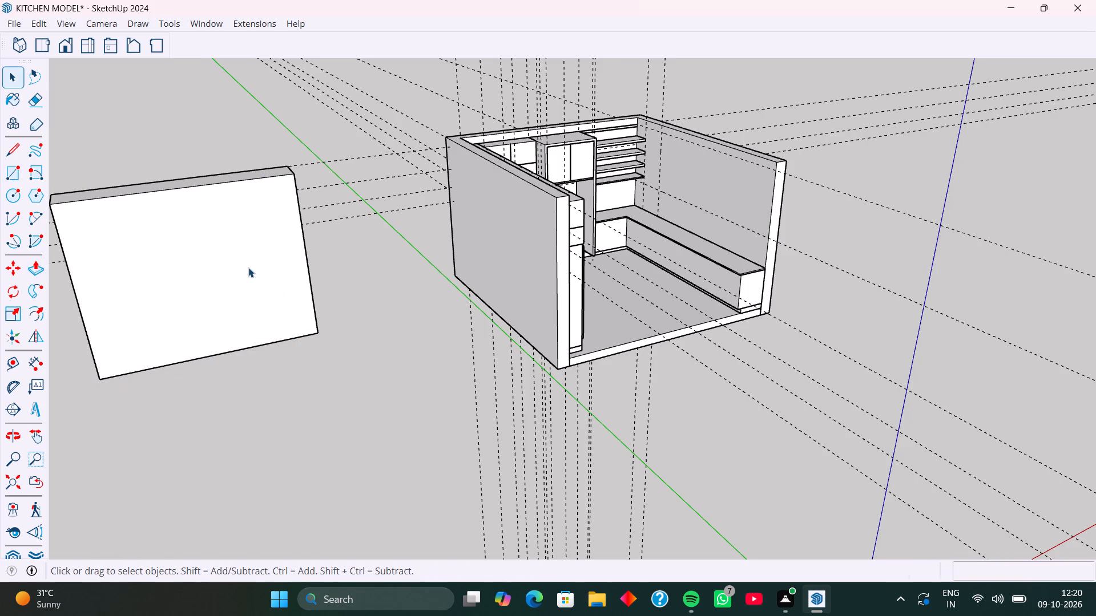
# Draw a straight line about 10'9" long parallel to the red axis, in front of the slab.
pyautogui.scroll(-4, 248, 268)
pyautogui.moveTo(261, 310); pyautogui.dragTo(225, 302, button='middle')
pyautogui.scroll(3, 224, 341)
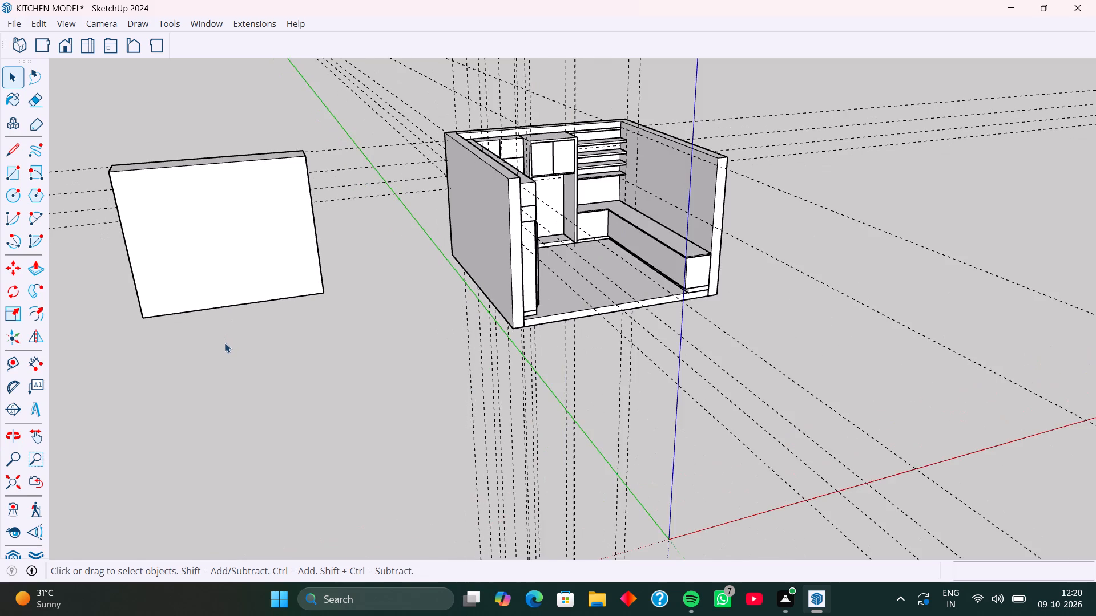
pyautogui.moveTo(225, 343); pyautogui.dragTo(208, 345, button='middle')
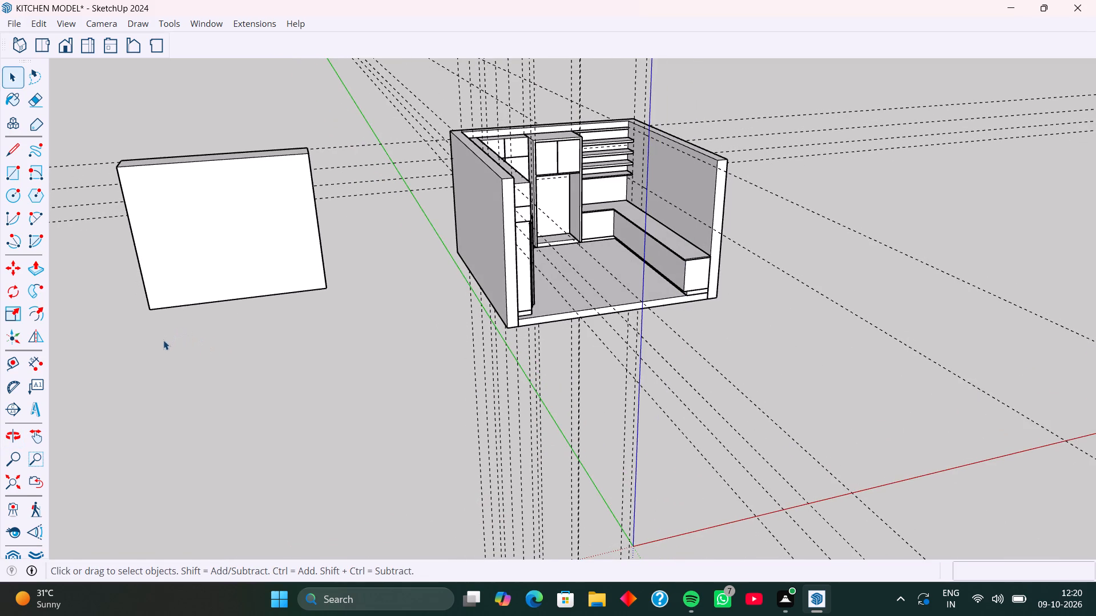
pyautogui.press('l')
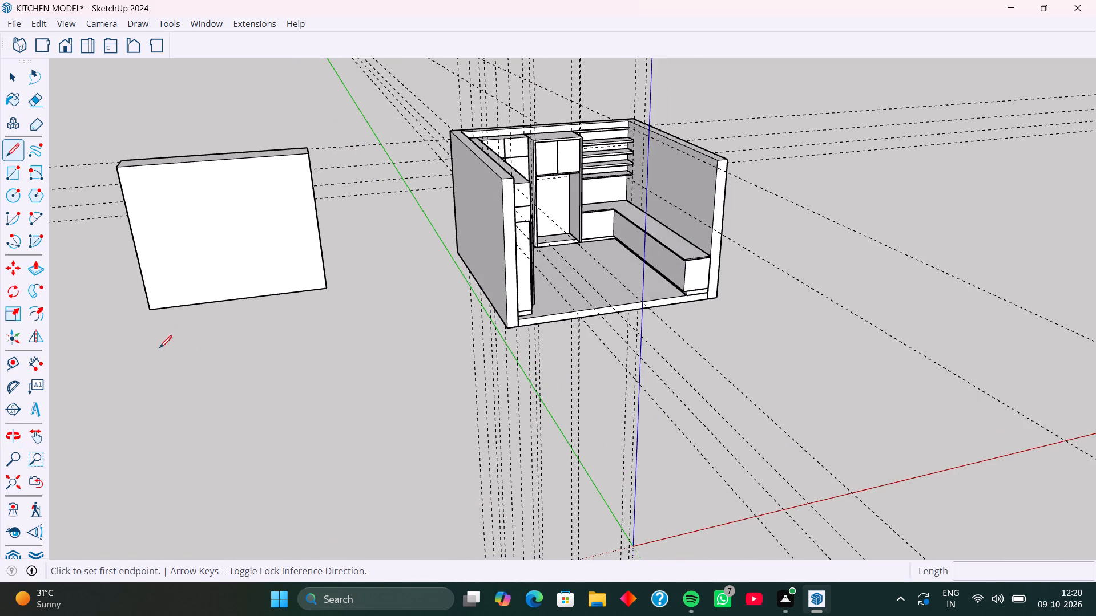
pyautogui.click(150, 349)
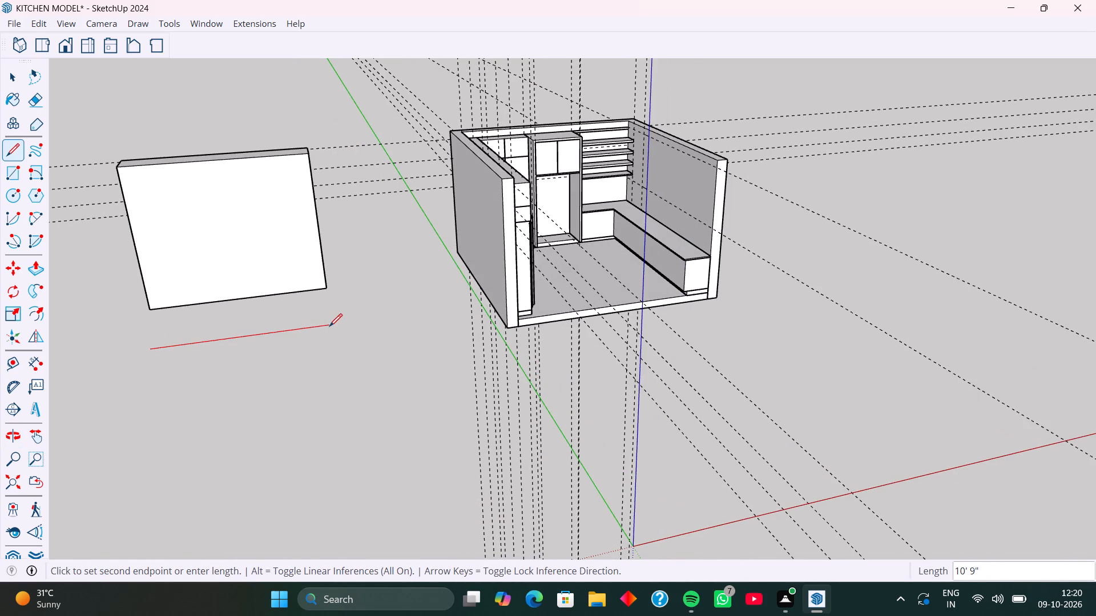
pyautogui.click(329, 326)
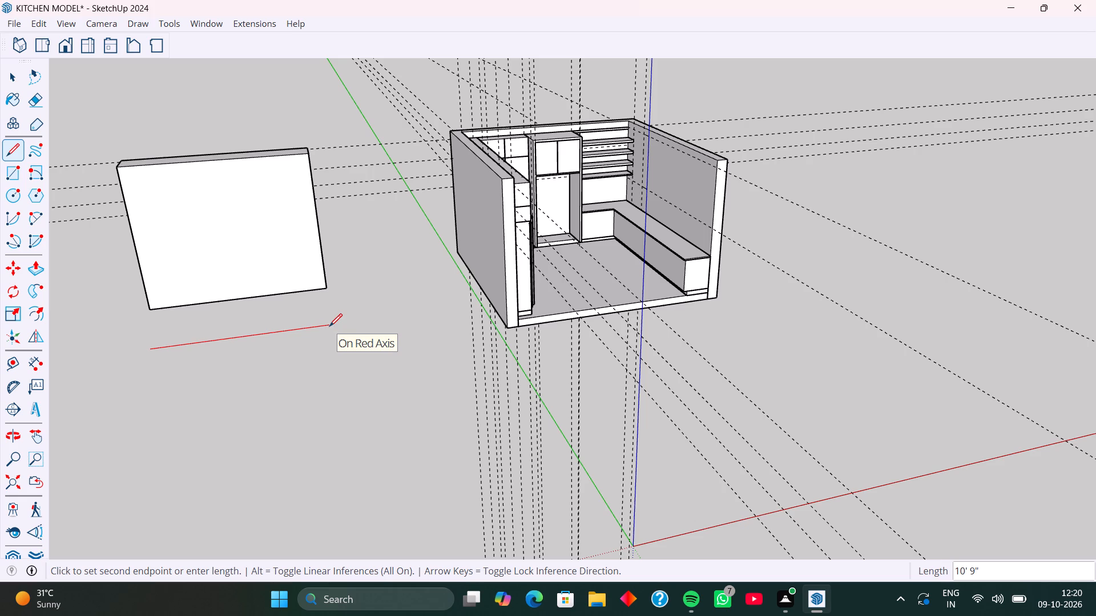
pyautogui.press('space')
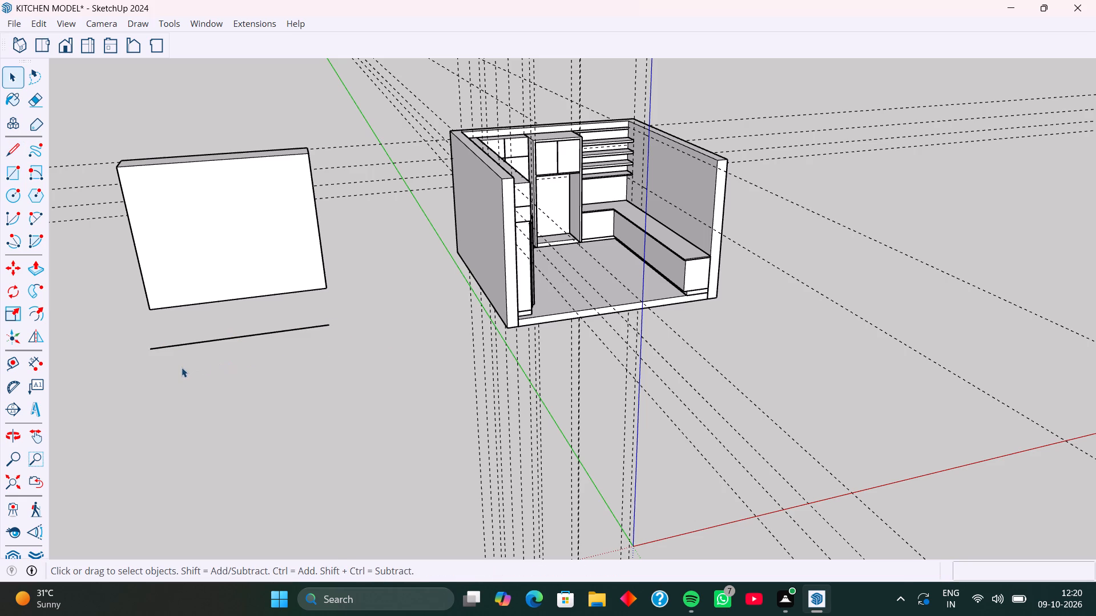
# Draw a two-point arc with a bulge of about 5'1" in front of the line and give it 40 segments.
pyautogui.press('a')
pyautogui.click(155, 370)
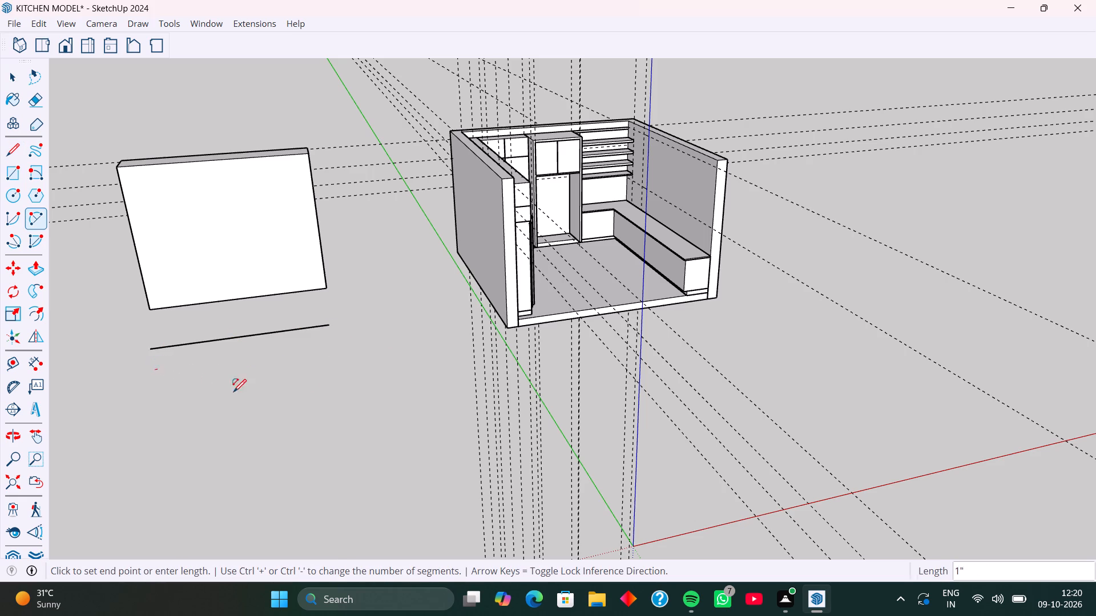
pyautogui.click(334, 345)
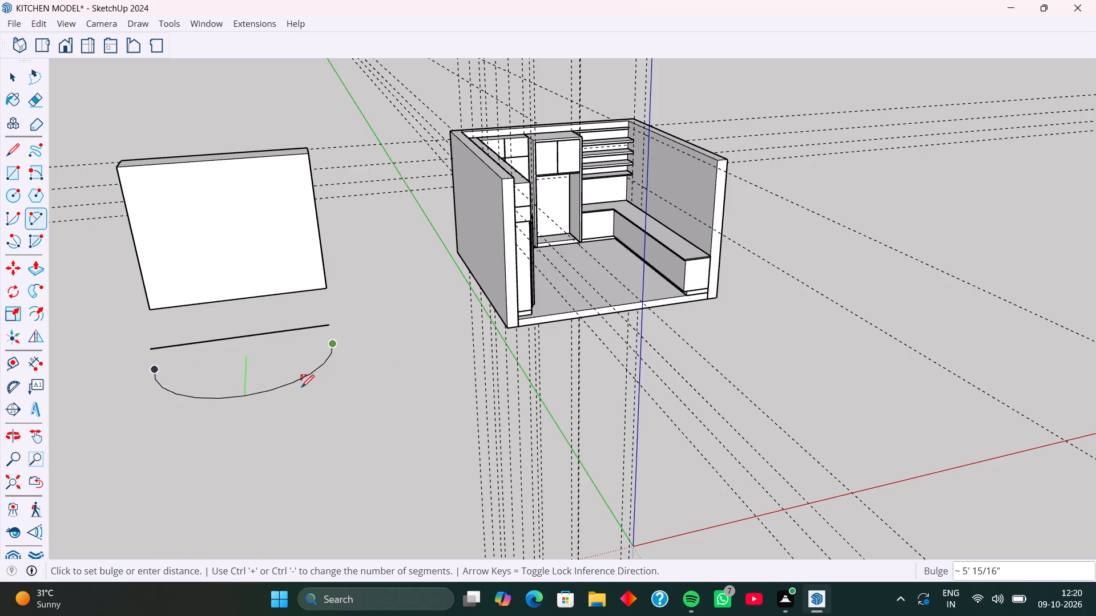
pyautogui.click(302, 387)
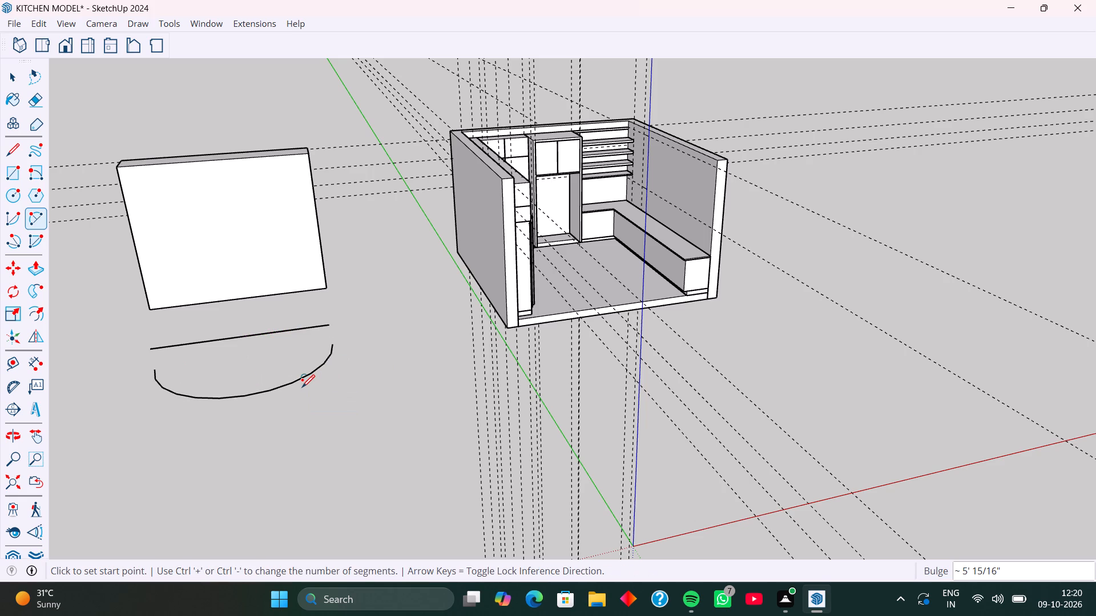
pyautogui.write('40')
pyautogui.press('s')
pyautogui.press('Return')
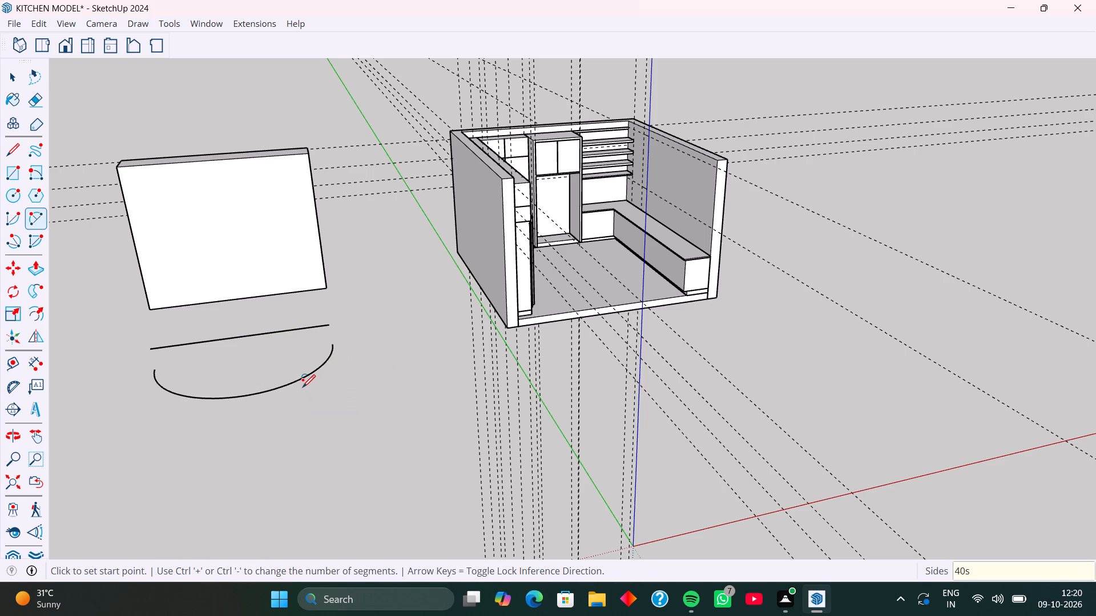
pyautogui.press('space')
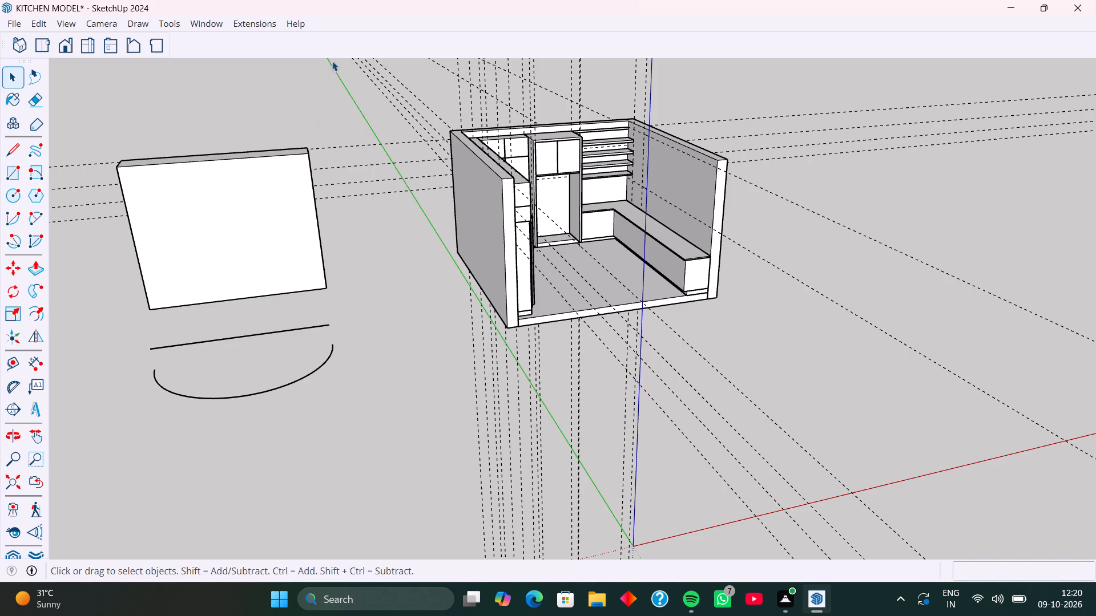
# Display the Shape Bender tool.
pyautogui.rightClick(320, 19)
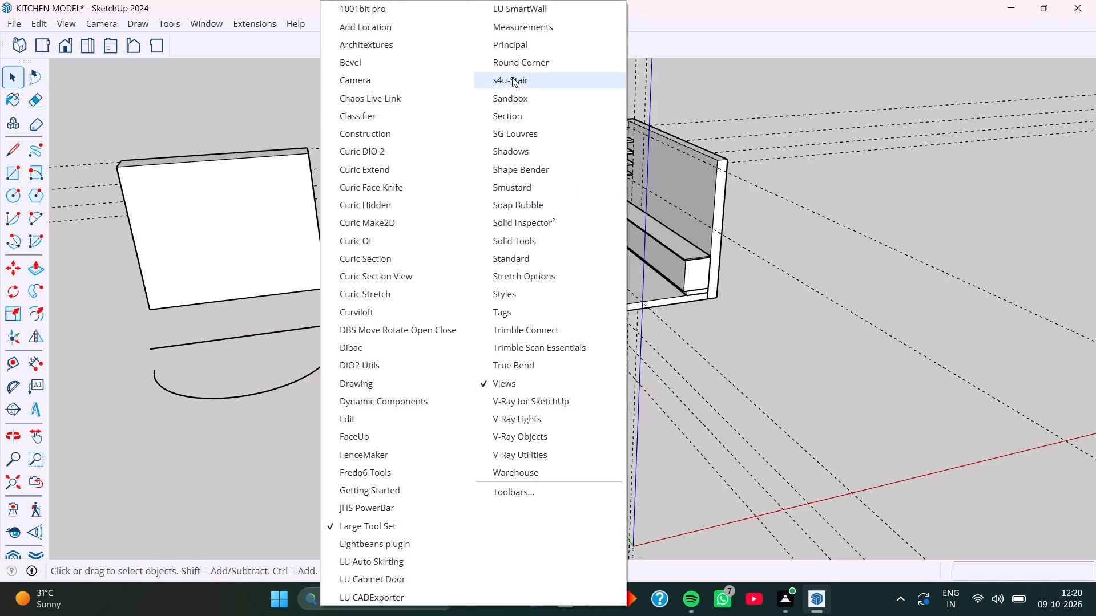
pyautogui.click(550, 173)
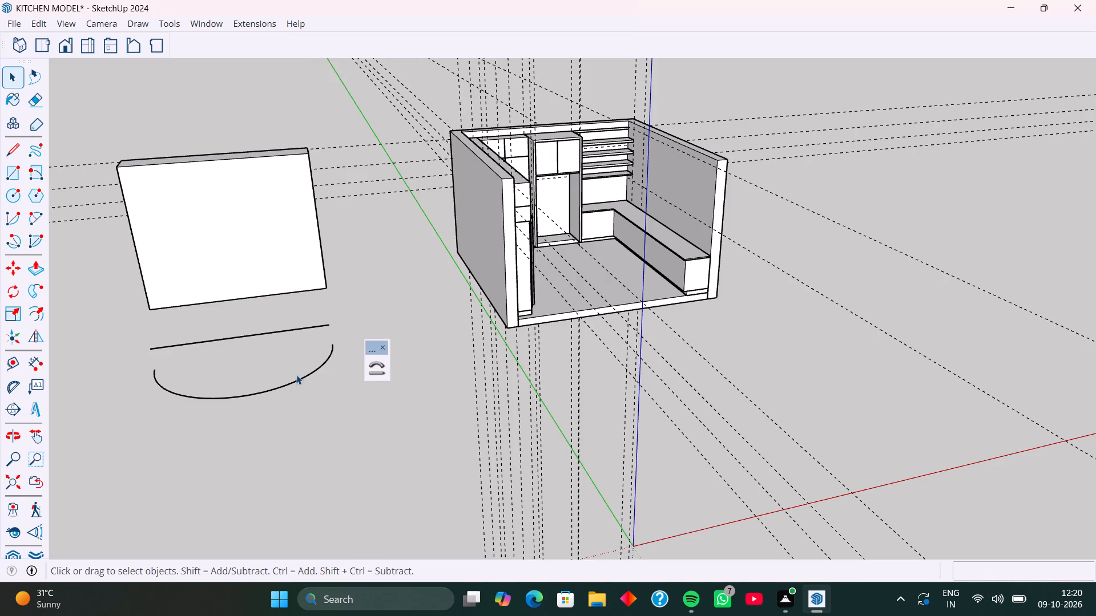
# Combine all of the slab's faces and edges into a single group for use with Shape Bender.
pyautogui.click(283, 264)
pyautogui.tripleClick(283, 264)
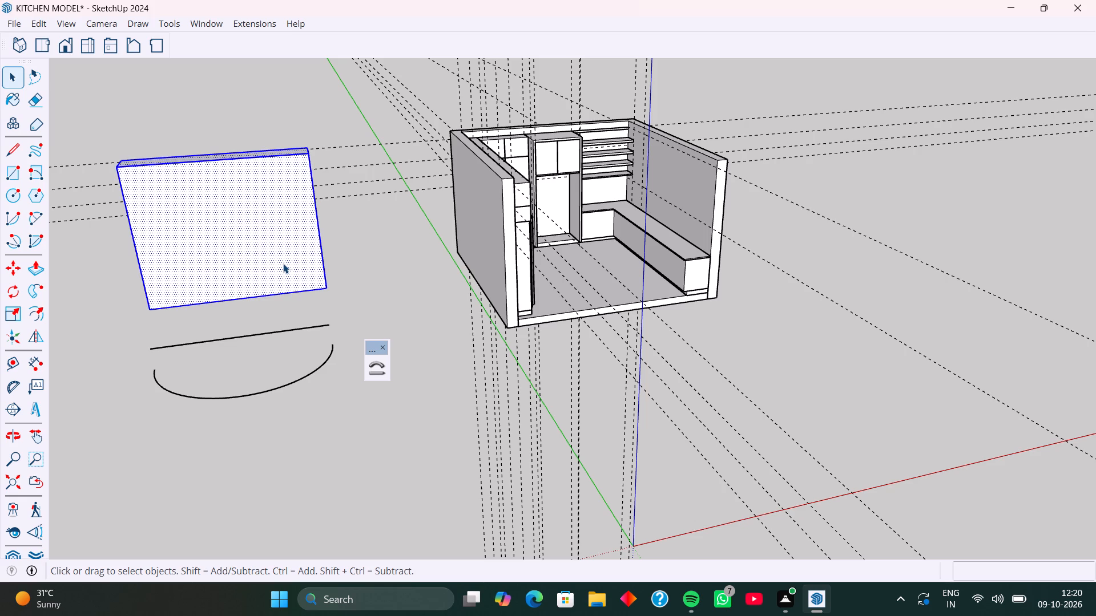
pyautogui.tripleClick(283, 264)
pyautogui.click(283, 264)
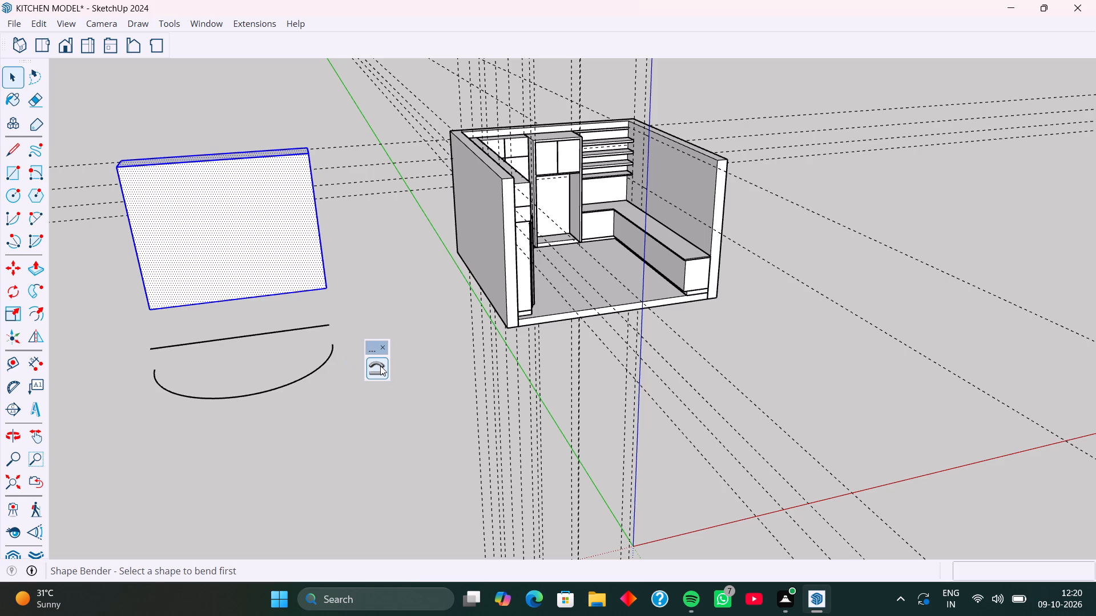
pyautogui.click(380, 366)
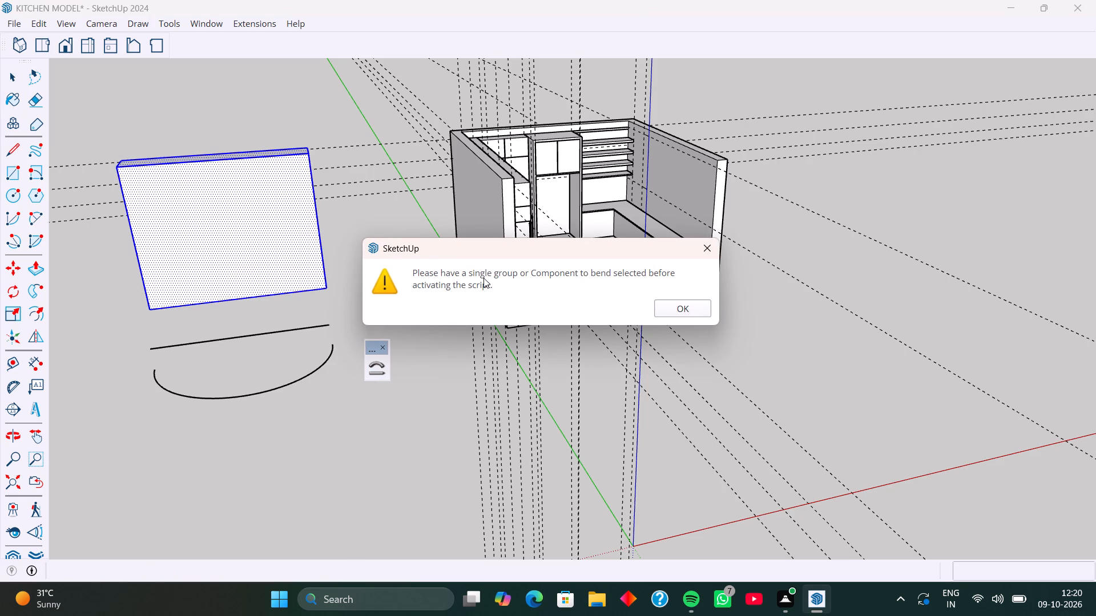
pyautogui.click(704, 251)
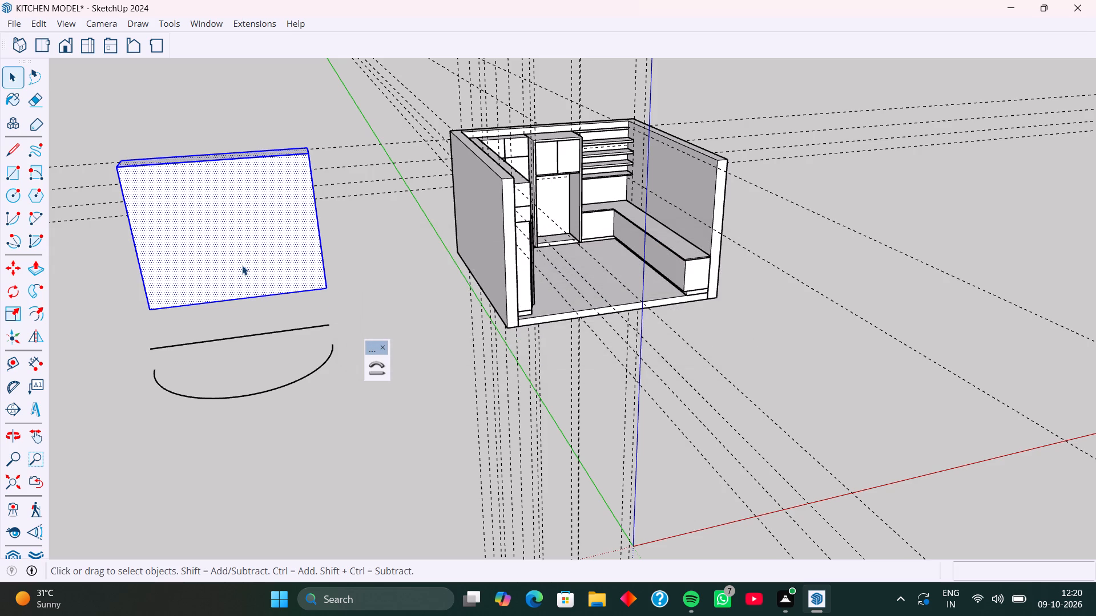
pyautogui.rightClick(242, 265)
pyautogui.click(292, 140)
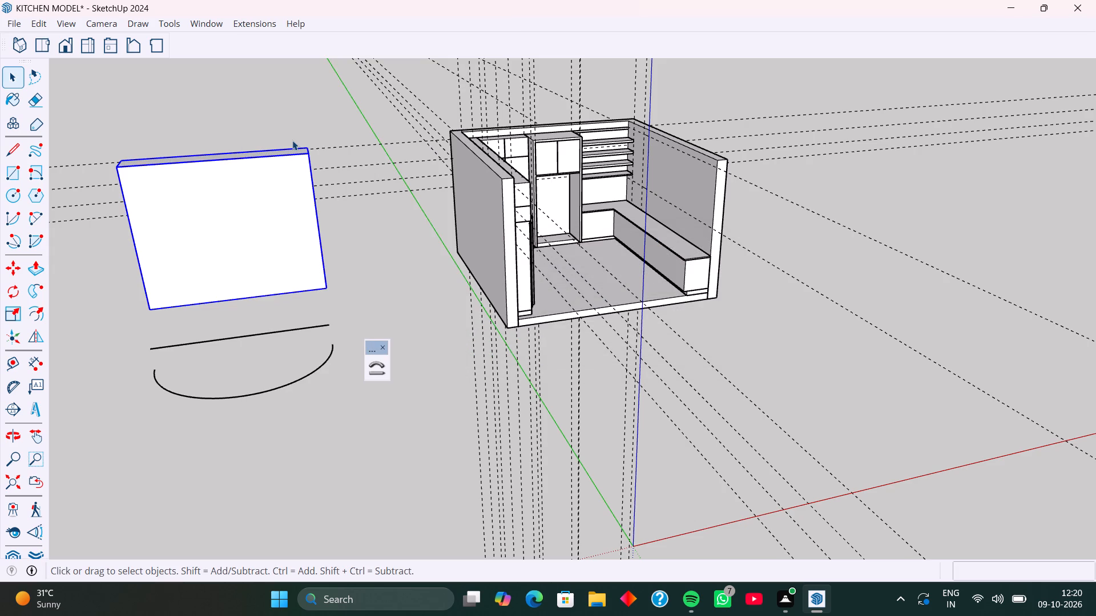
# Bend the slab group with Shape Bender, using the straight line as the reference and the arc as the curve.
pyautogui.click(370, 366)
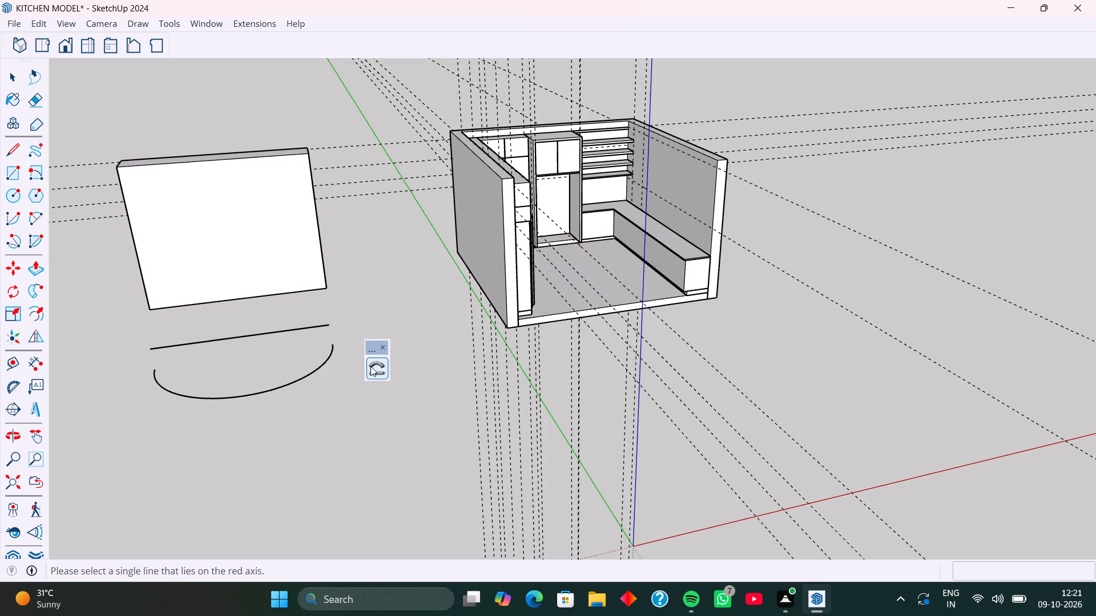
pyautogui.click(292, 332)
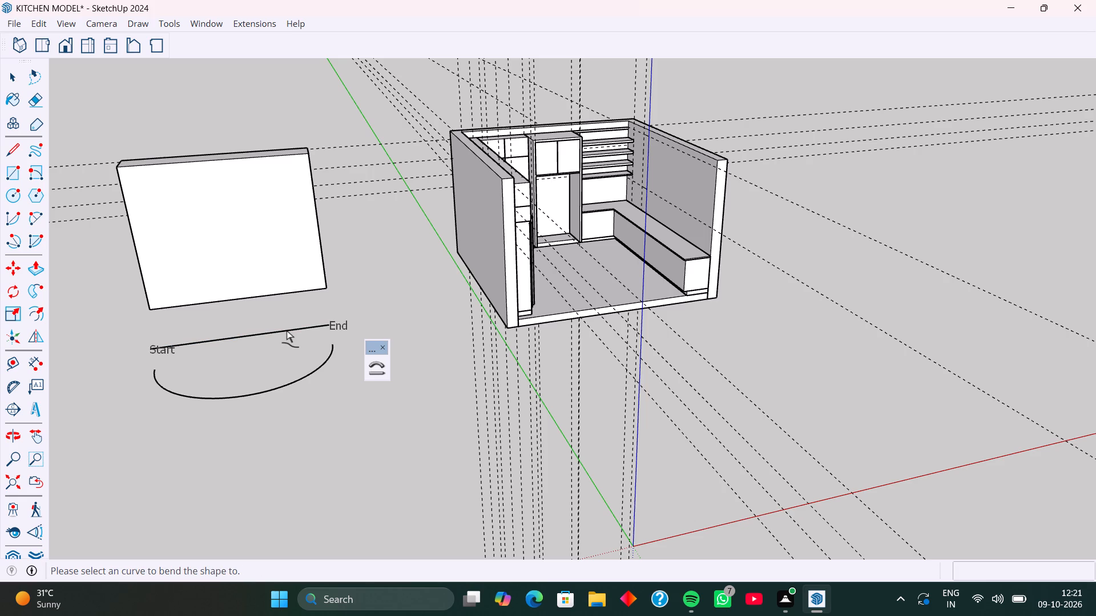
pyautogui.doubleClick(227, 399)
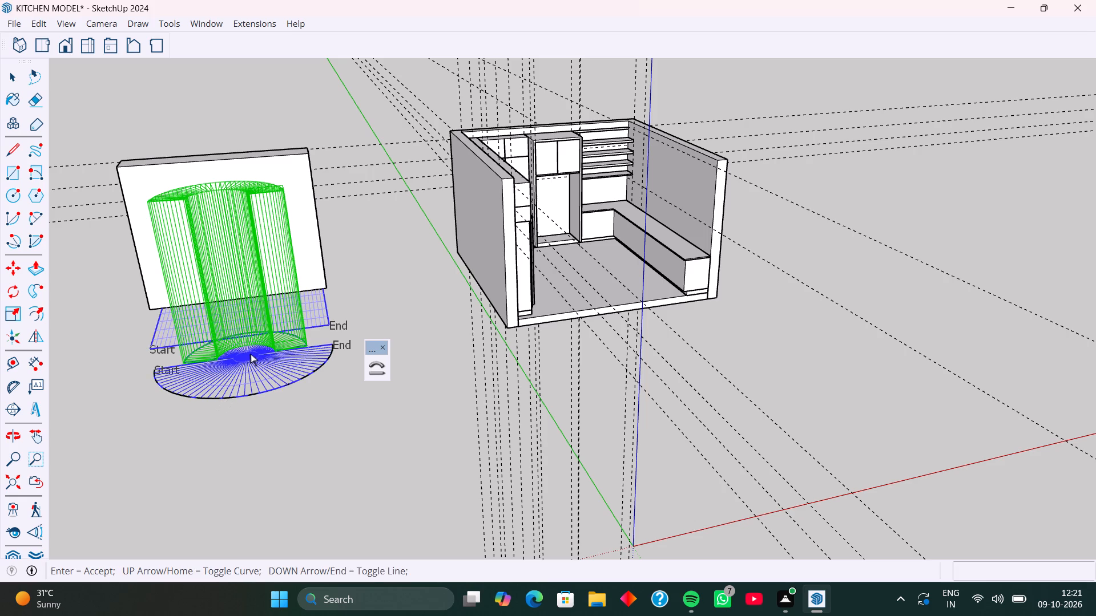
pyautogui.moveTo(267, 377); pyautogui.dragTo(323, 383, button='middle')
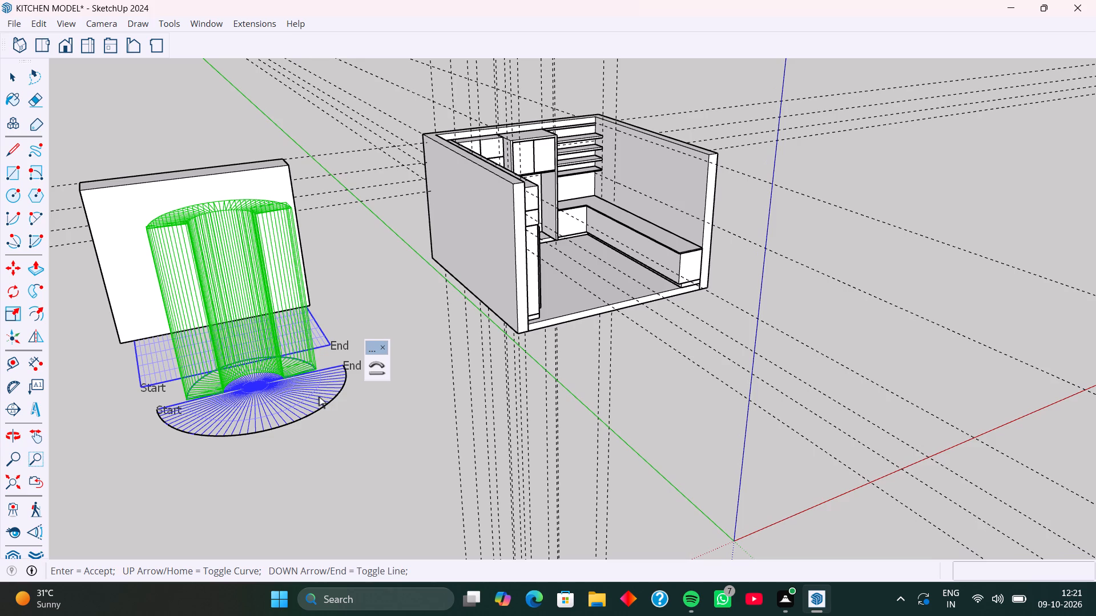
pyautogui.press('Return')
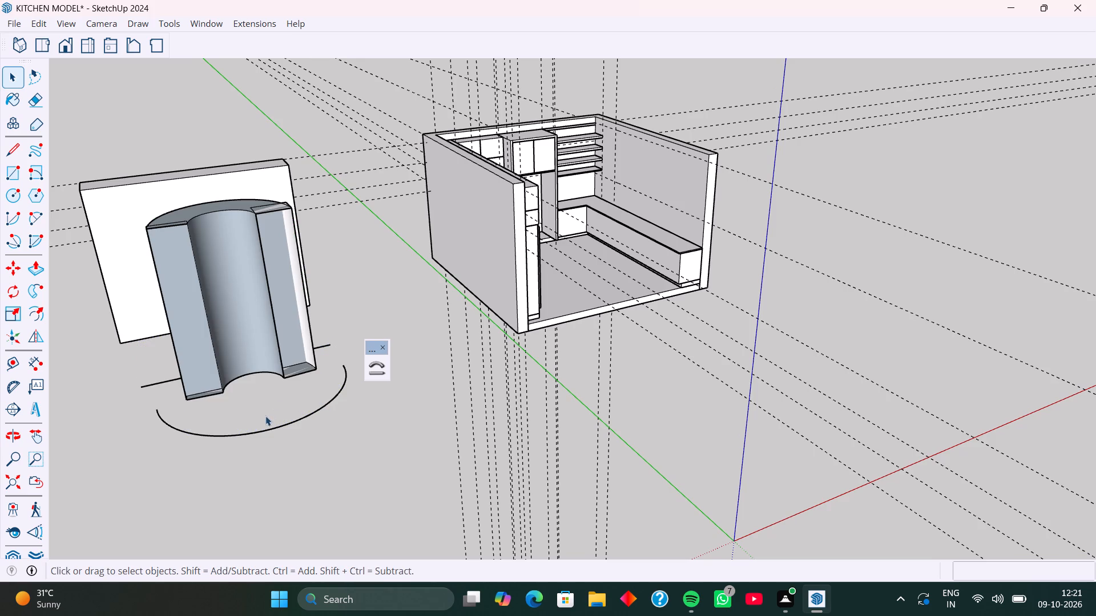
# Examine the bent slab from several sides against its source line and arc.
pyautogui.moveTo(264, 415); pyautogui.dragTo(367, 452, button='middle')
pyautogui.moveTo(257, 427); pyautogui.dragTo(478, 348, button='middle')
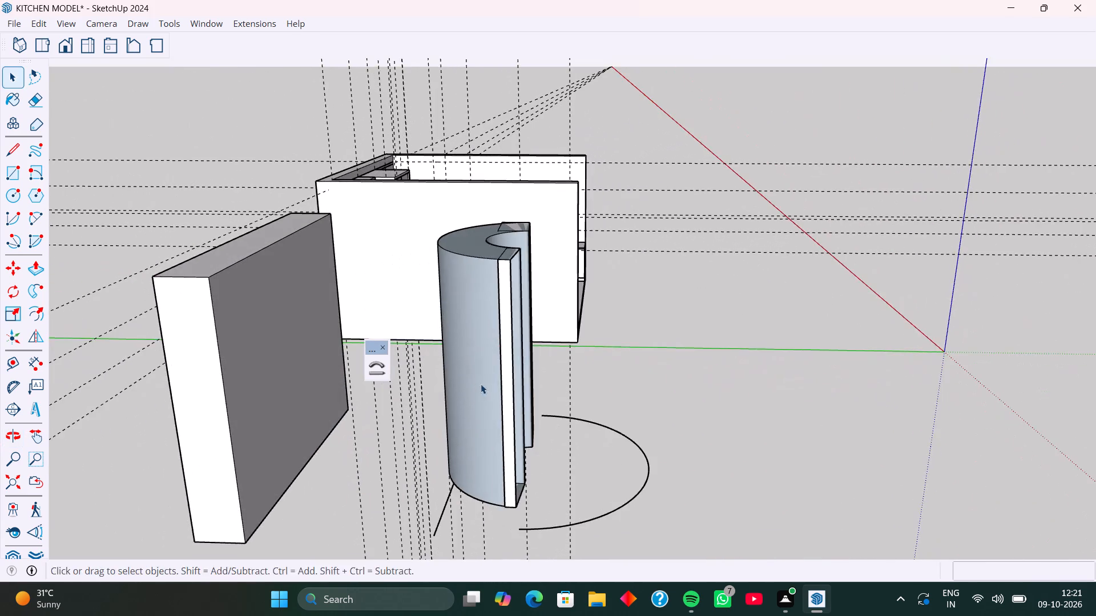
pyautogui.moveTo(483, 385); pyautogui.dragTo(530, 396, button='middle')
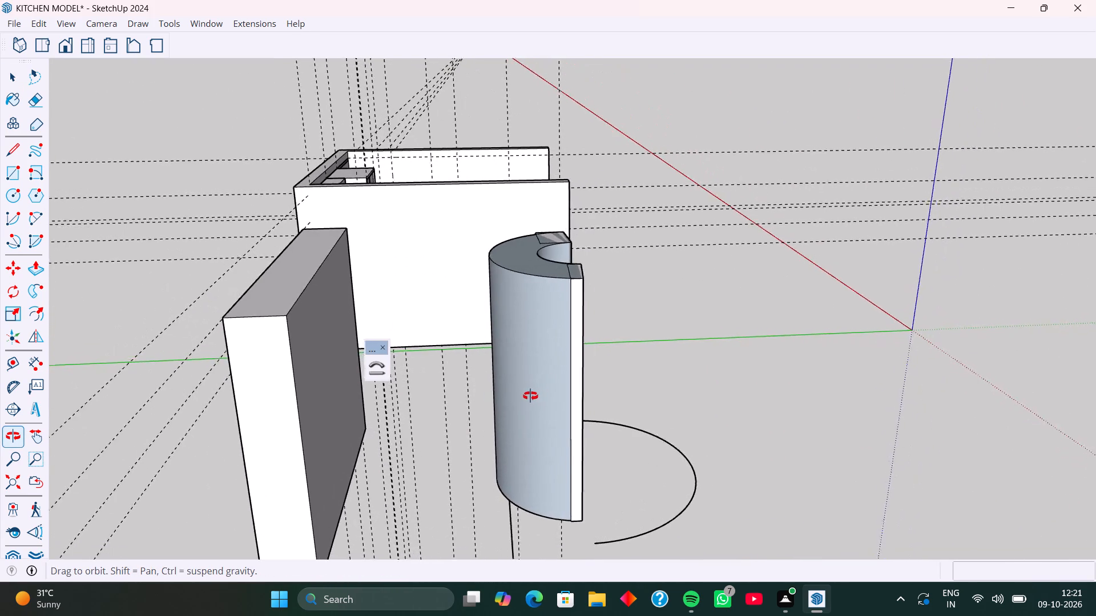
pyautogui.moveTo(530, 396); pyautogui.dragTo(338, 423, button='middle')
pyautogui.moveTo(401, 440); pyautogui.dragTo(255, 445, button='middle')
pyautogui.moveTo(334, 435); pyautogui.dragTo(237, 451, button='middle')
pyautogui.moveTo(278, 410); pyautogui.dragTo(217, 419, button='middle')
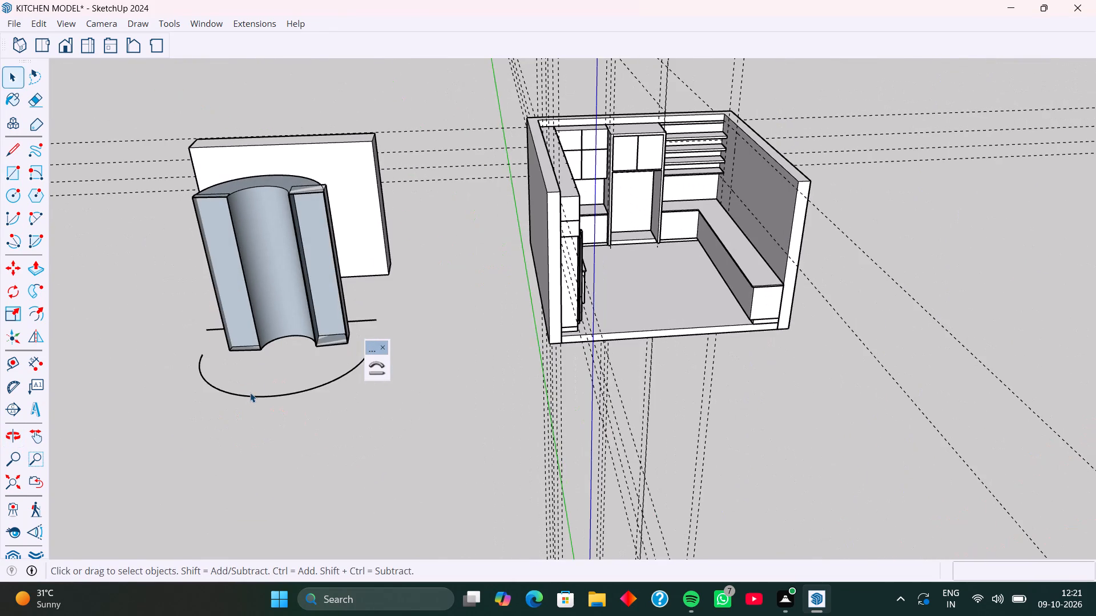
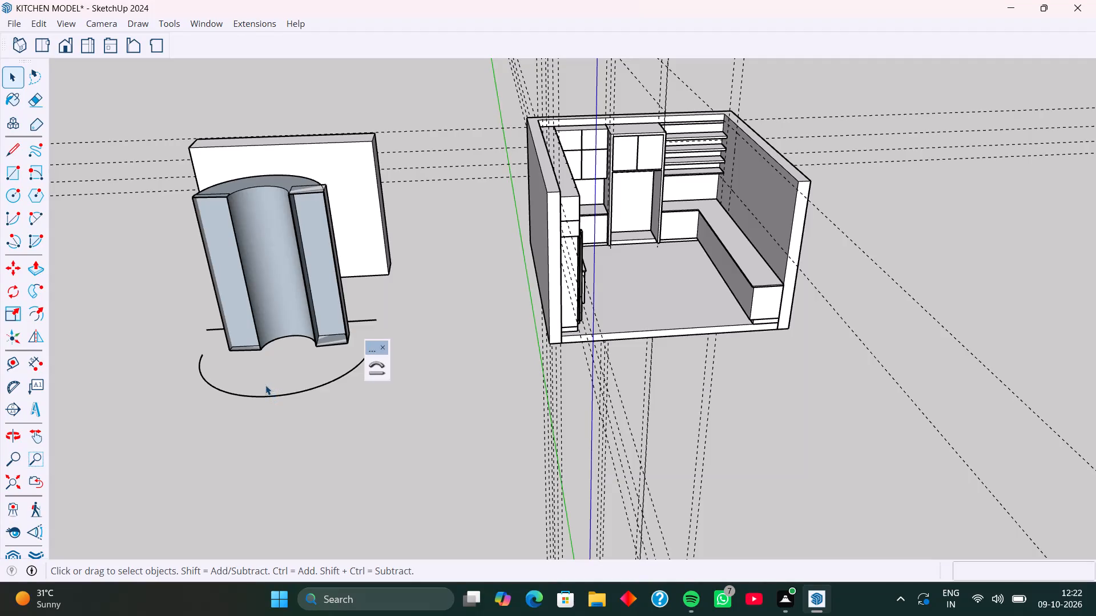
# Undo the Shape Bender result and the grouping of the slab.
pyautogui.hotkey('ctrl', 'z')
pyautogui.hotkey('ctrl', 'z')
# Flip the arc across the green-axis plane so that it curves the opposite way.
pyautogui.click(354, 408)
pyautogui.moveTo(325, 388); pyautogui.dragTo(343, 395, button='middle')
pyautogui.click(337, 392)
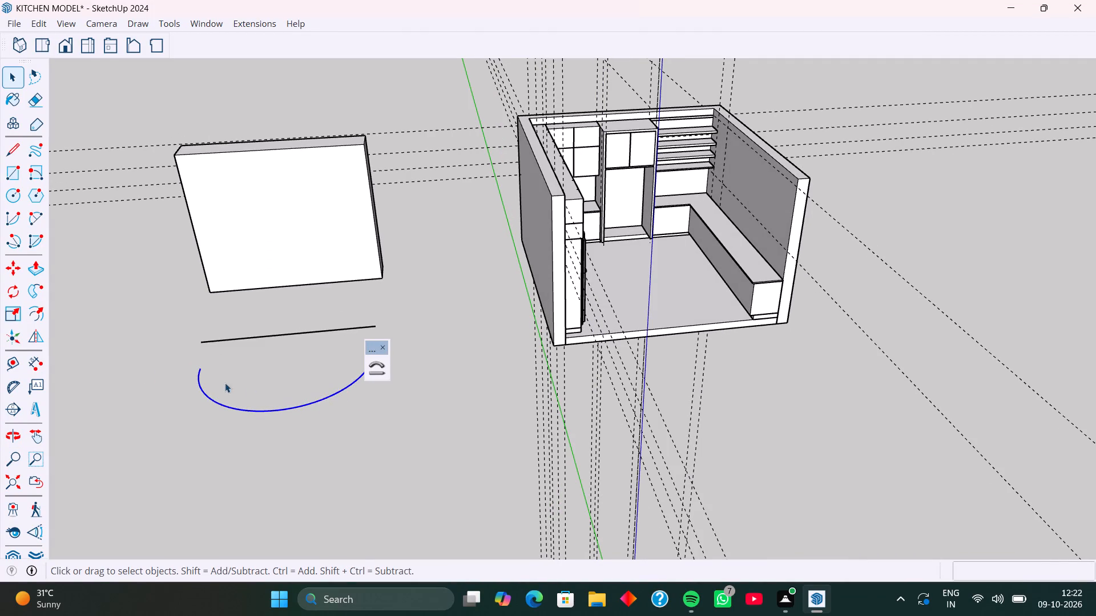
pyautogui.click(33, 335)
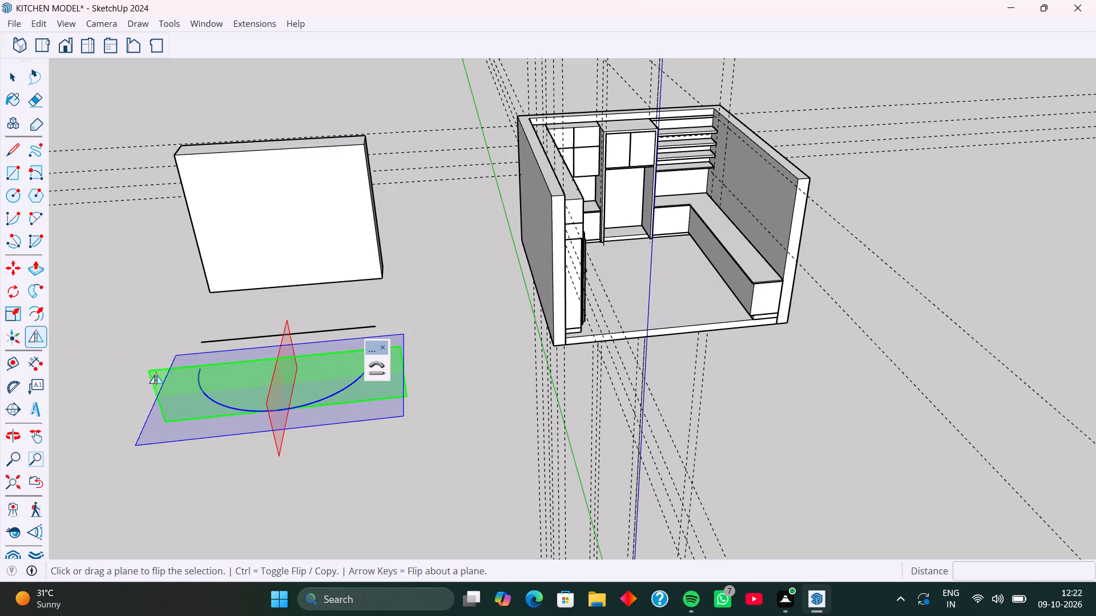
pyautogui.click(150, 371)
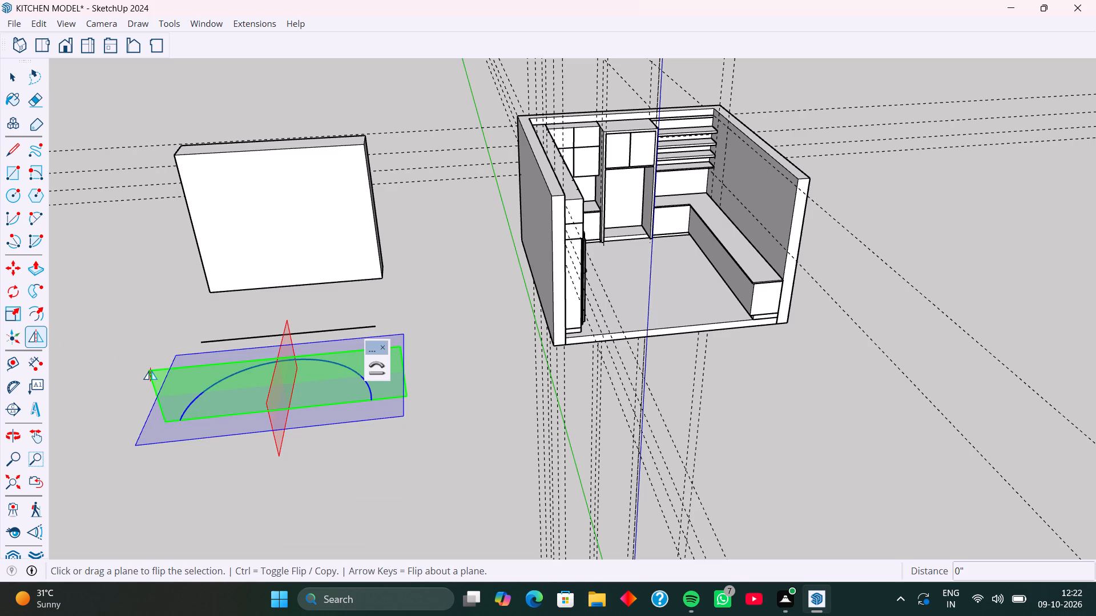
pyautogui.press('space')
# Combine all of the slab's faces and edges into a single group again.
pyautogui.click(227, 268)
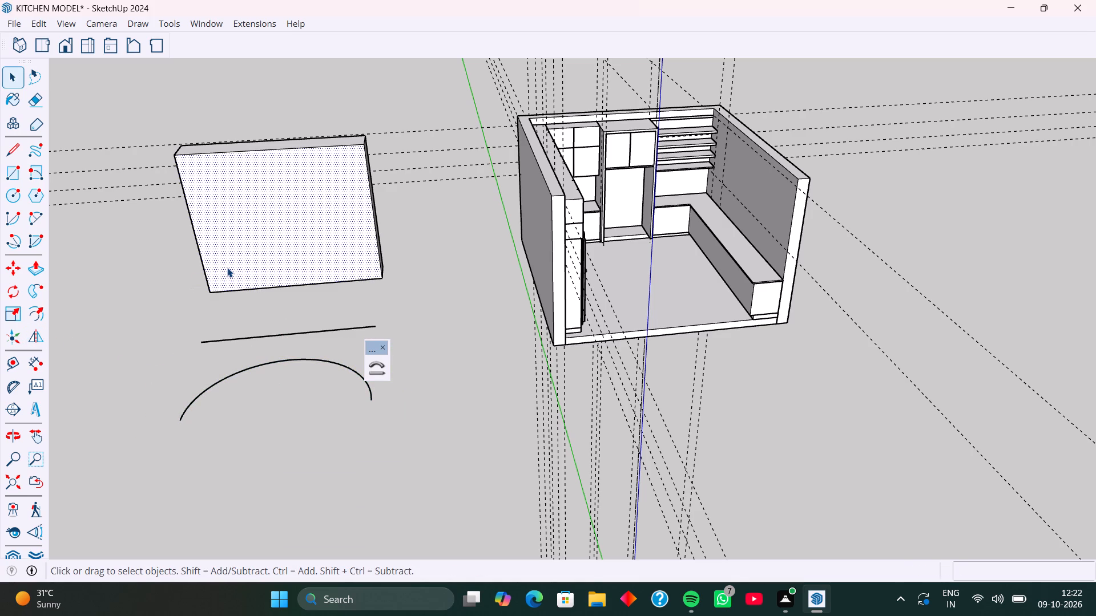
pyautogui.tripleClick(227, 268)
pyautogui.tripleClick(227, 268)
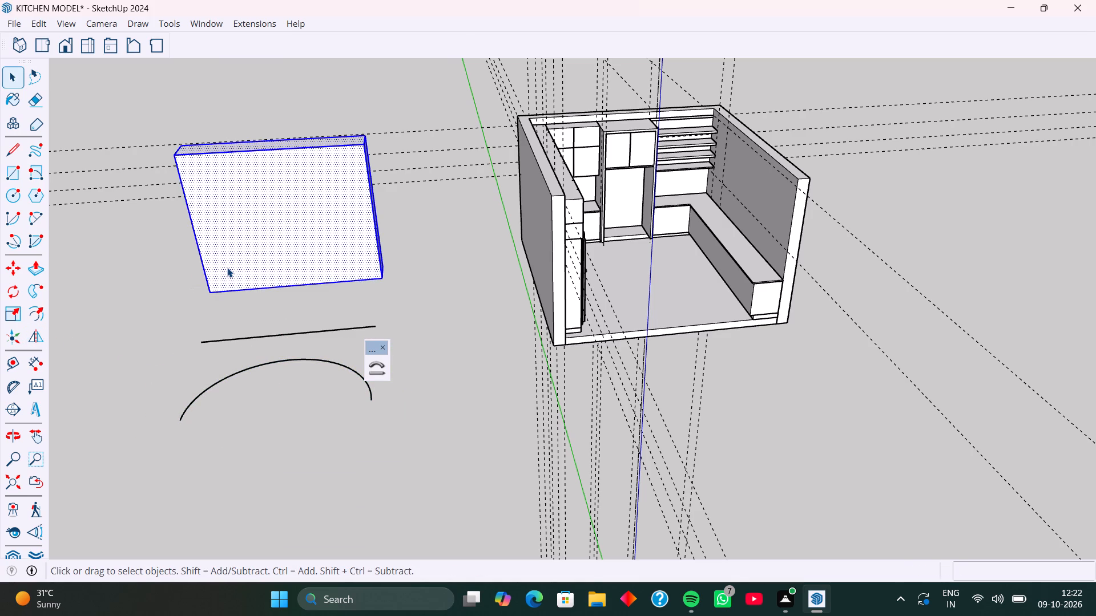
pyautogui.rightClick(227, 268)
pyautogui.click(285, 140)
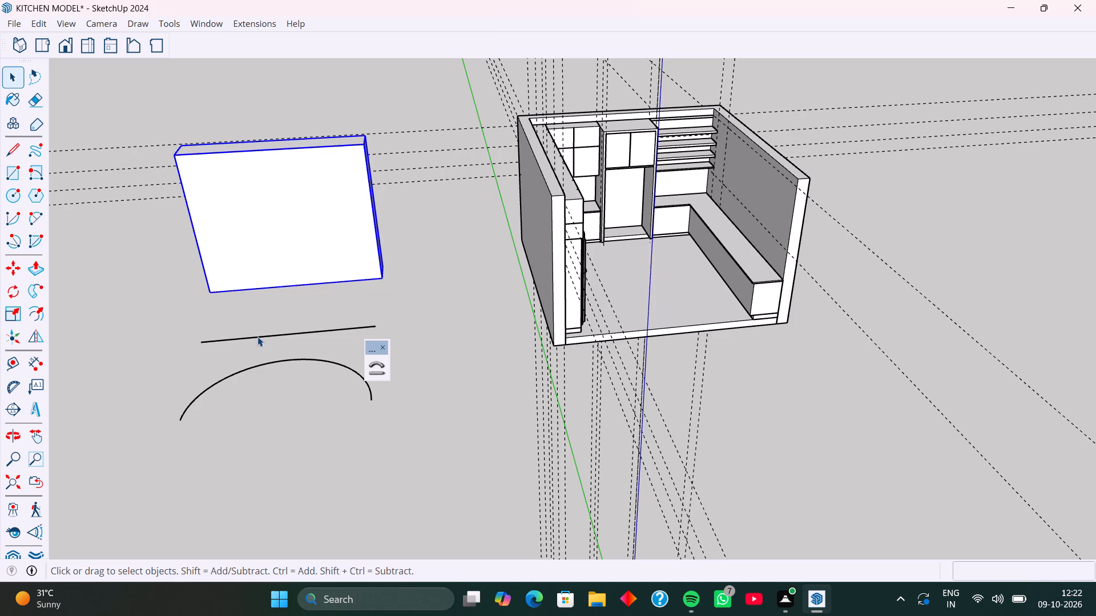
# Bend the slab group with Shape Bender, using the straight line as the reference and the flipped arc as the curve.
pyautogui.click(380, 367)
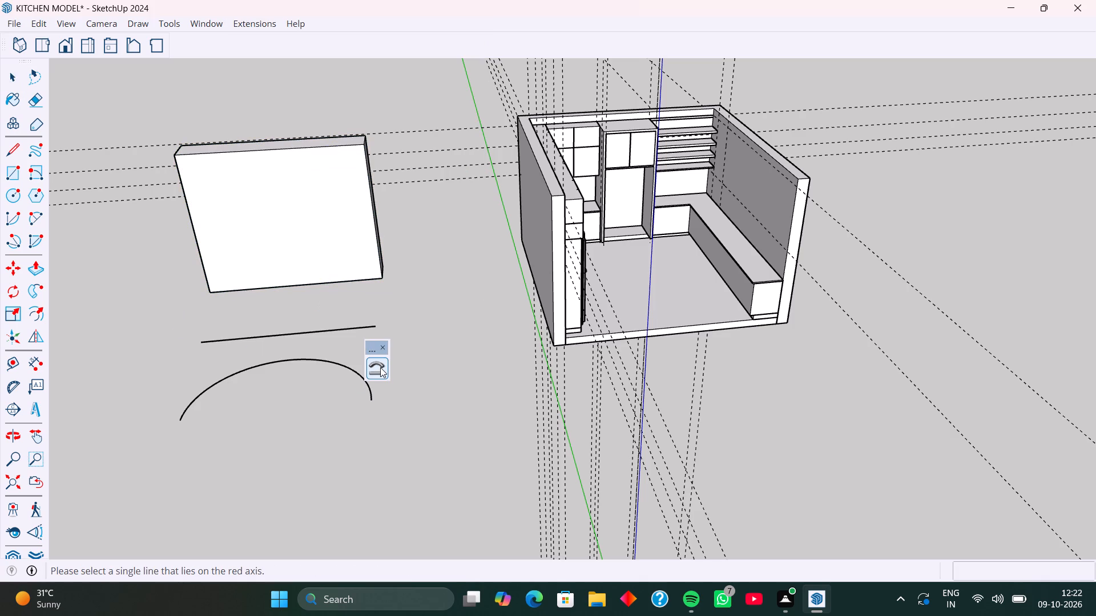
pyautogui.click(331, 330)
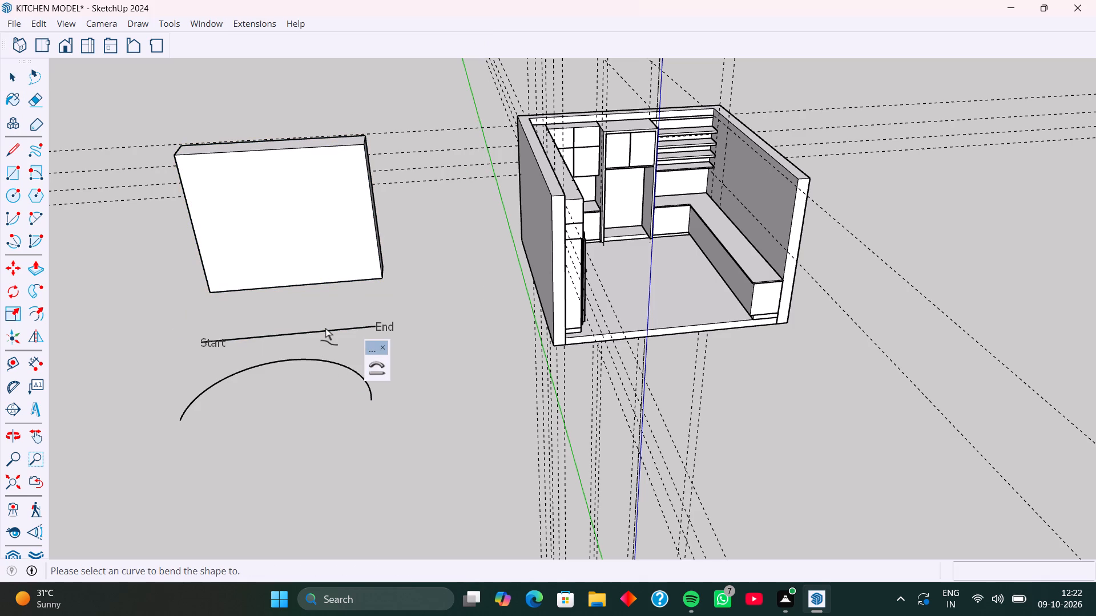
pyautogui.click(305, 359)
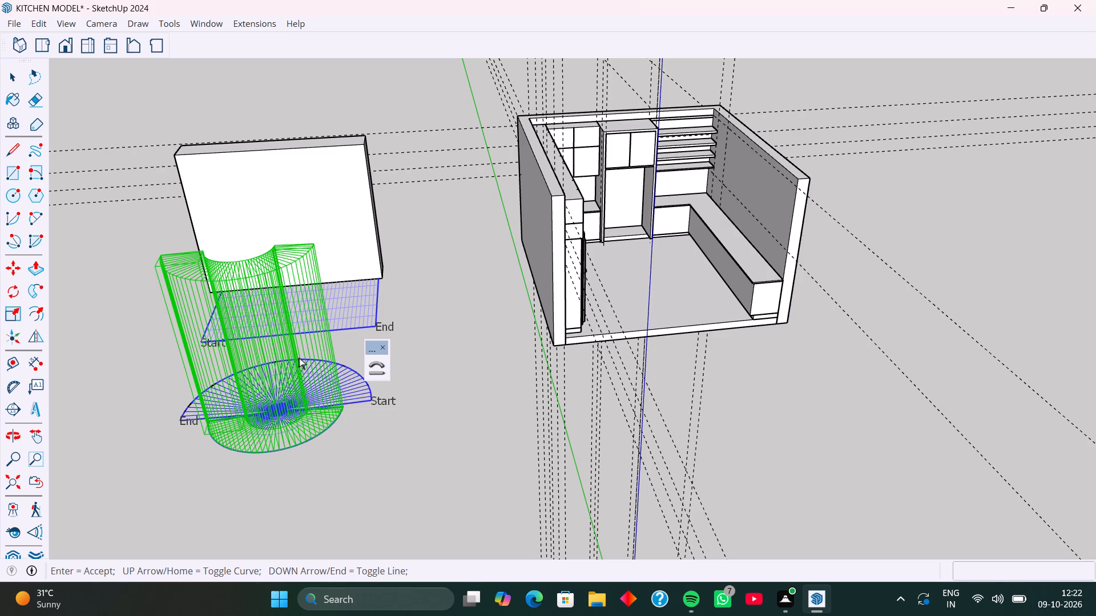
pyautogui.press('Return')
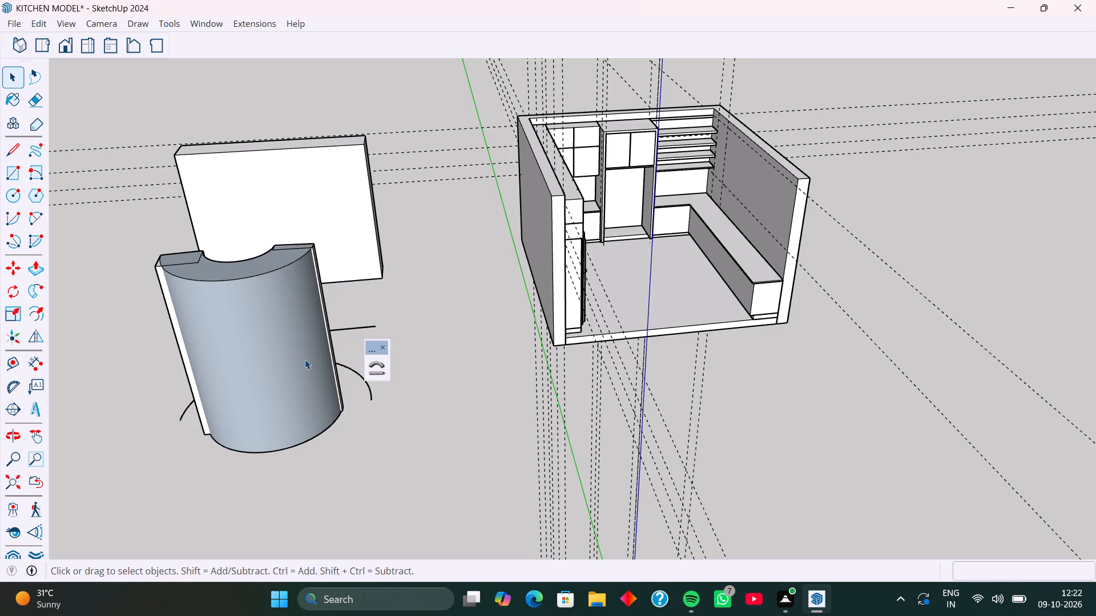
# Examine the bent slab from several sides against the original slab, its source line and the flipped arc.
pyautogui.moveTo(297, 333); pyautogui.dragTo(323, 452, button='middle')
pyautogui.moveTo(317, 444); pyautogui.dragTo(482, 374, button='middle')
pyautogui.moveTo(434, 428); pyautogui.dragTo(532, 339, button='middle')
pyautogui.scroll(-5, 452, 383)
pyautogui.moveTo(498, 433); pyautogui.dragTo(613, 448, button='middle')
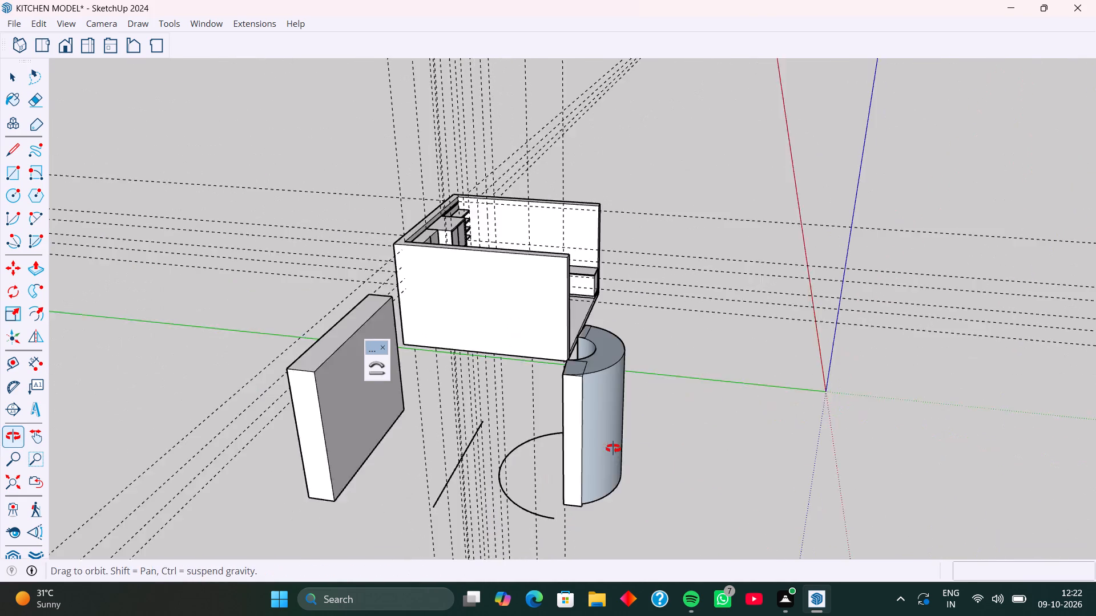
pyautogui.moveTo(613, 448); pyautogui.dragTo(615, 448, button='middle')
pyautogui.moveTo(371, 433); pyautogui.dragTo(311, 392, button='middle')
pyautogui.moveTo(494, 412); pyautogui.dragTo(356, 447, button='middle')
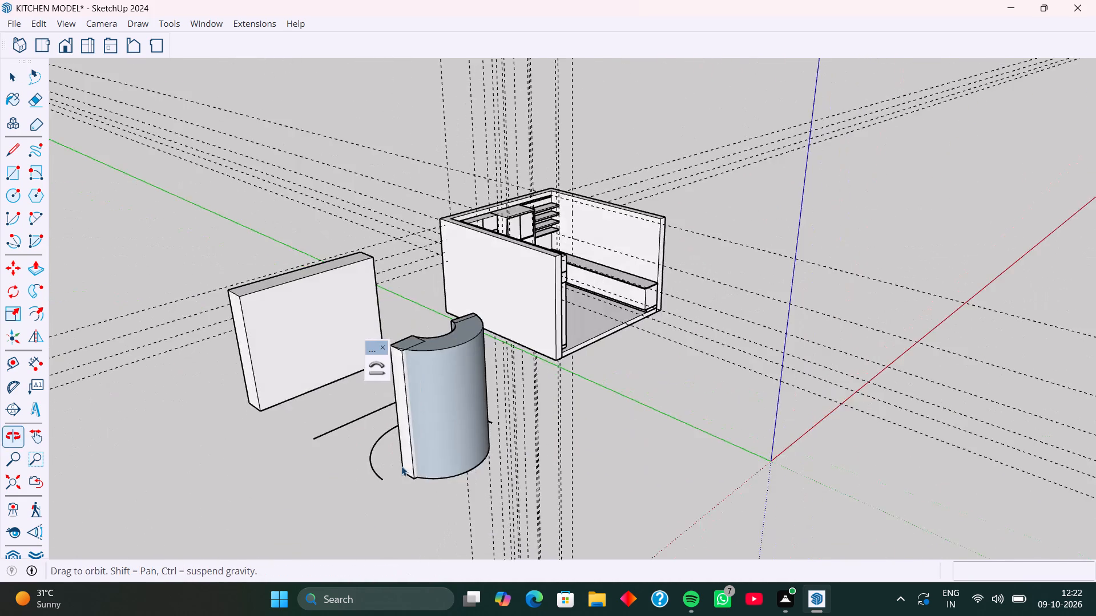
pyautogui.moveTo(481, 449); pyautogui.dragTo(341, 477, button='middle')
pyautogui.moveTo(445, 424); pyautogui.dragTo(353, 436, button='middle')
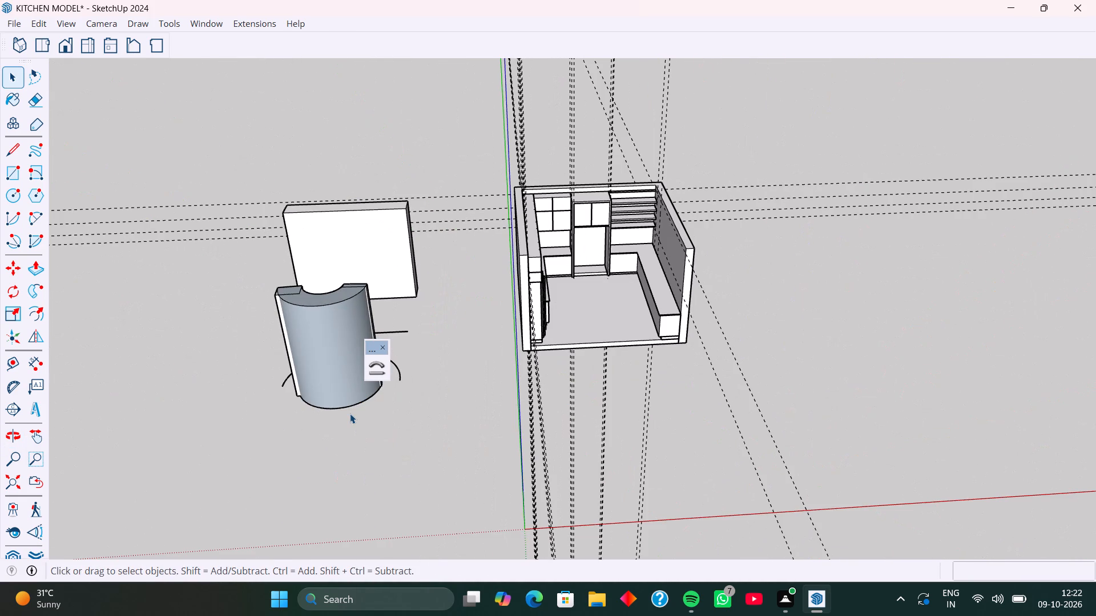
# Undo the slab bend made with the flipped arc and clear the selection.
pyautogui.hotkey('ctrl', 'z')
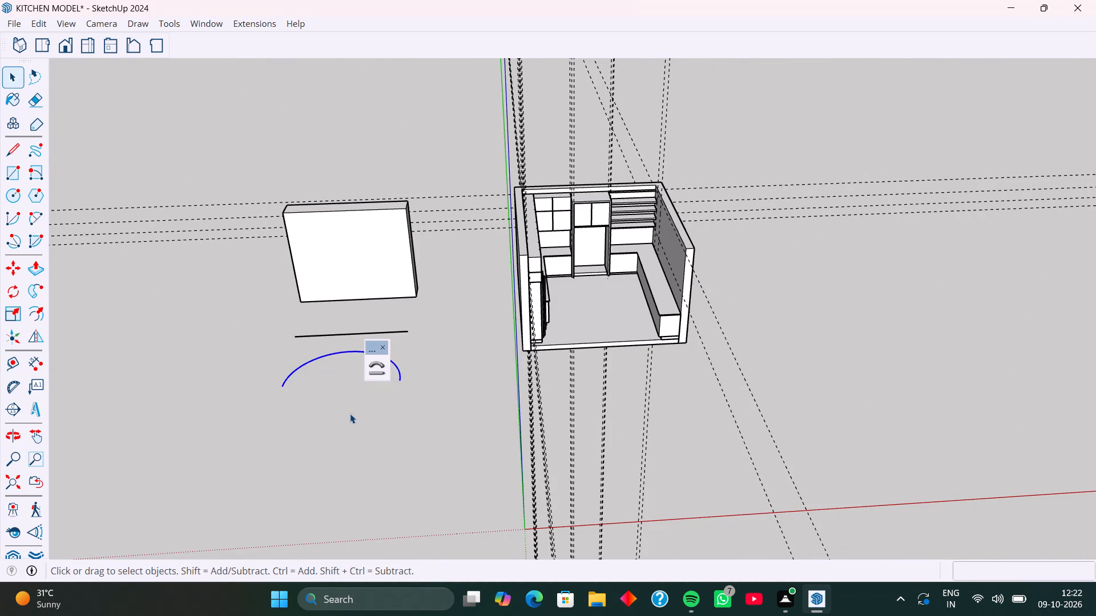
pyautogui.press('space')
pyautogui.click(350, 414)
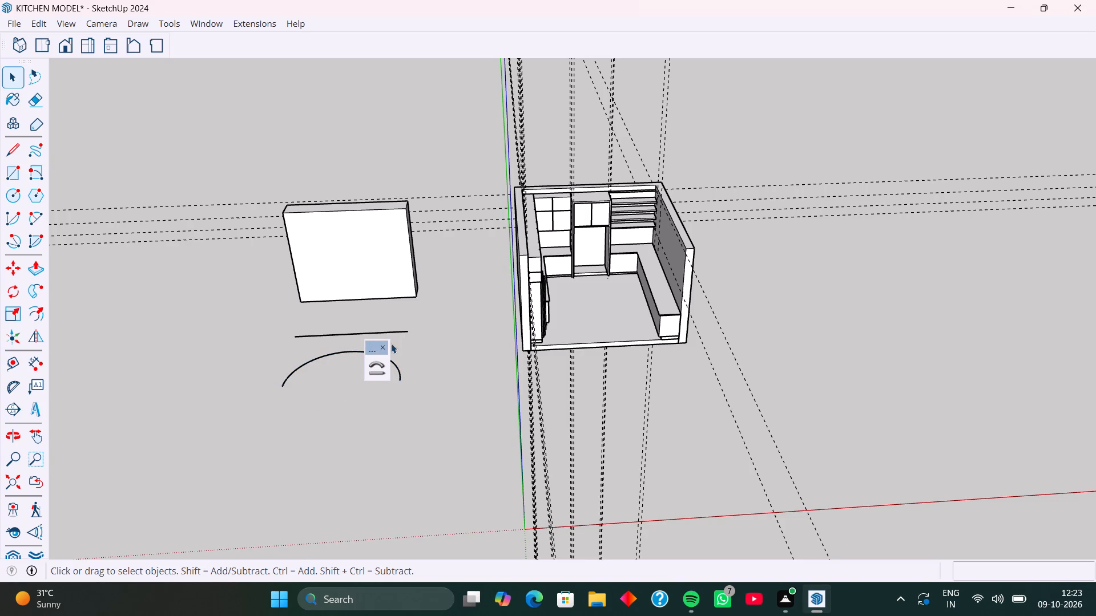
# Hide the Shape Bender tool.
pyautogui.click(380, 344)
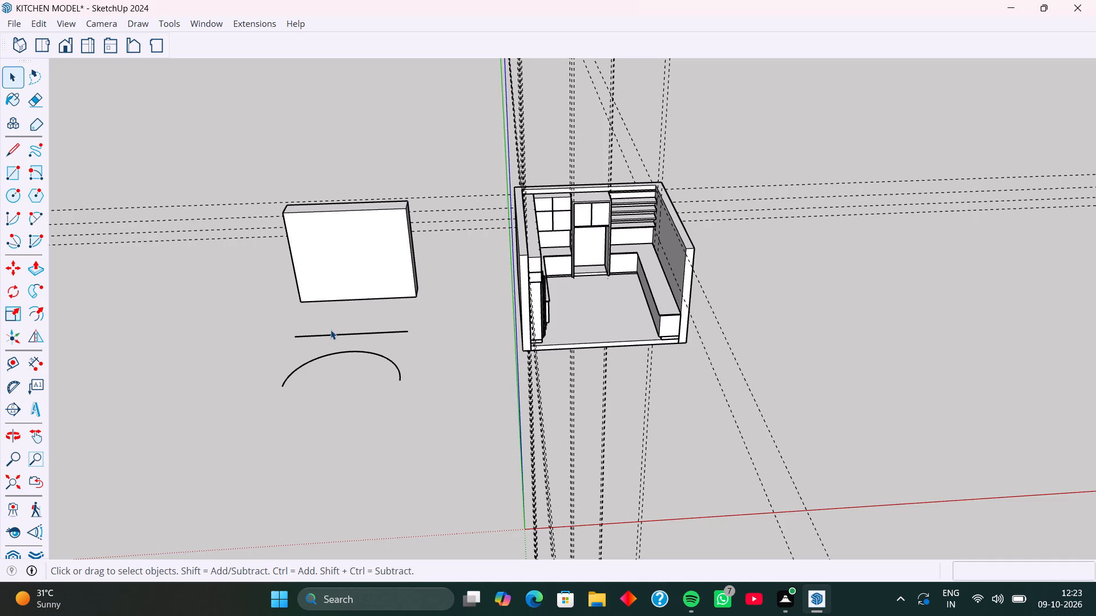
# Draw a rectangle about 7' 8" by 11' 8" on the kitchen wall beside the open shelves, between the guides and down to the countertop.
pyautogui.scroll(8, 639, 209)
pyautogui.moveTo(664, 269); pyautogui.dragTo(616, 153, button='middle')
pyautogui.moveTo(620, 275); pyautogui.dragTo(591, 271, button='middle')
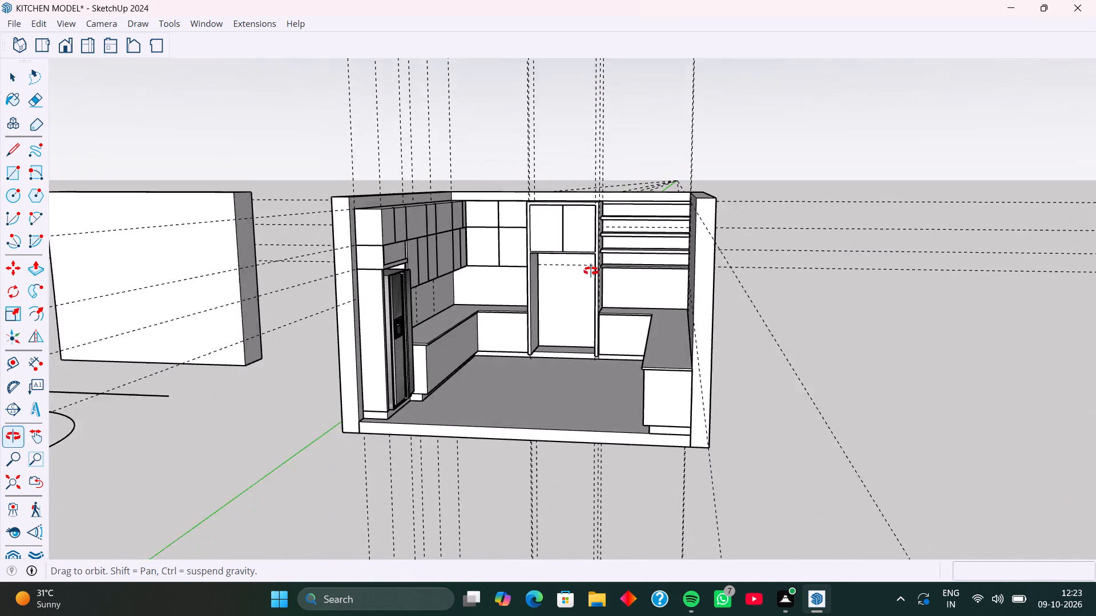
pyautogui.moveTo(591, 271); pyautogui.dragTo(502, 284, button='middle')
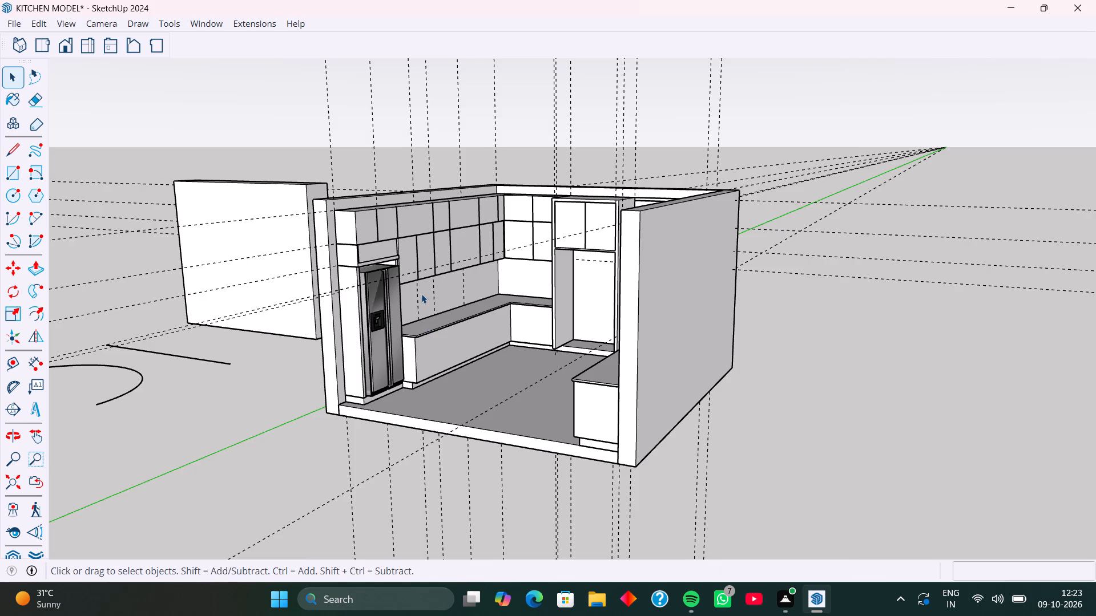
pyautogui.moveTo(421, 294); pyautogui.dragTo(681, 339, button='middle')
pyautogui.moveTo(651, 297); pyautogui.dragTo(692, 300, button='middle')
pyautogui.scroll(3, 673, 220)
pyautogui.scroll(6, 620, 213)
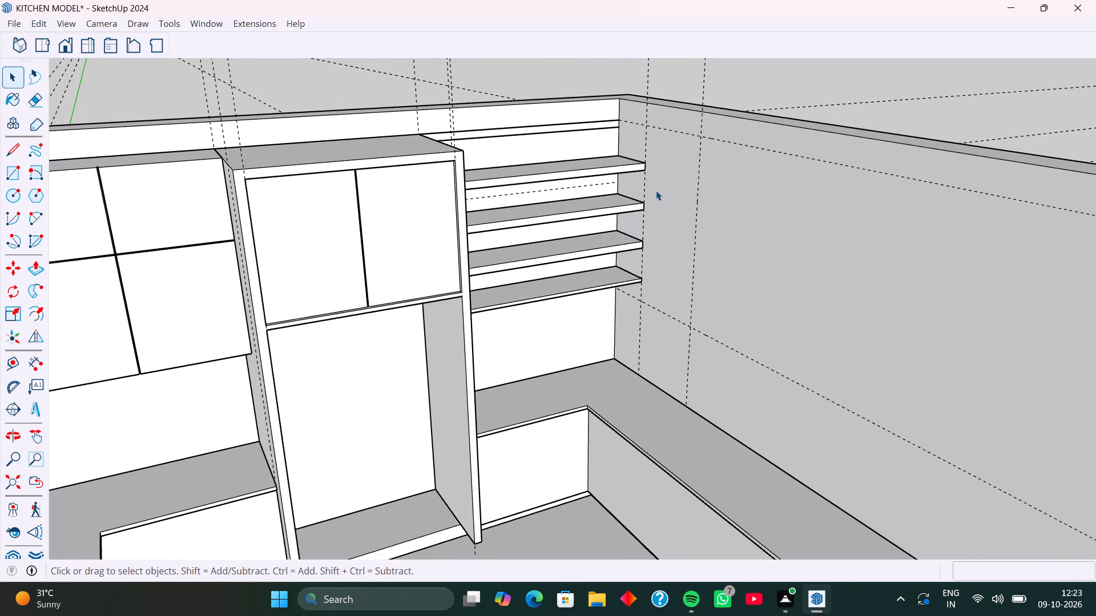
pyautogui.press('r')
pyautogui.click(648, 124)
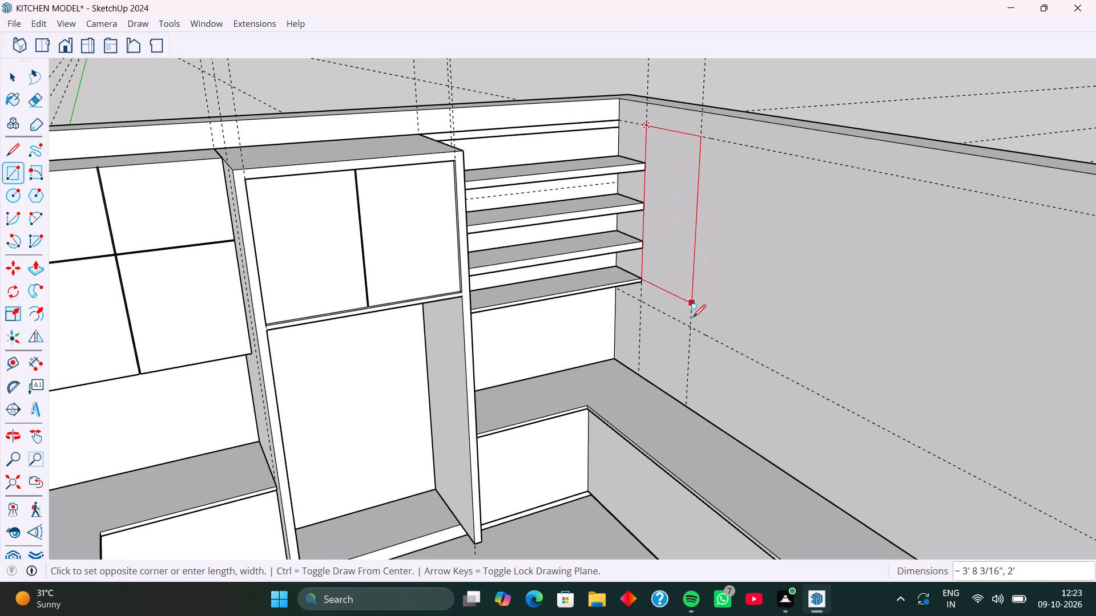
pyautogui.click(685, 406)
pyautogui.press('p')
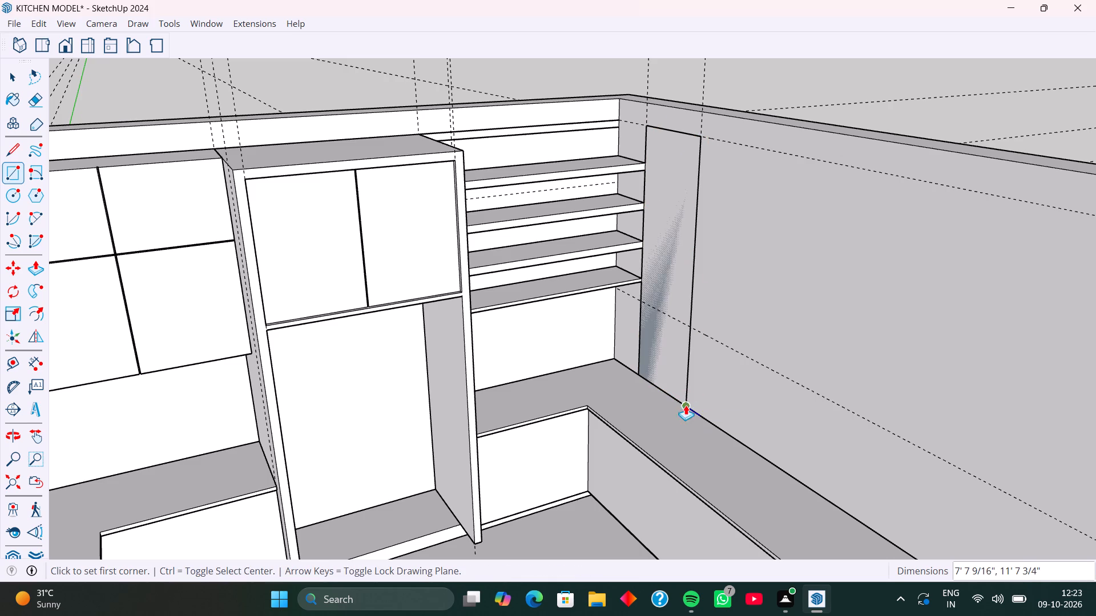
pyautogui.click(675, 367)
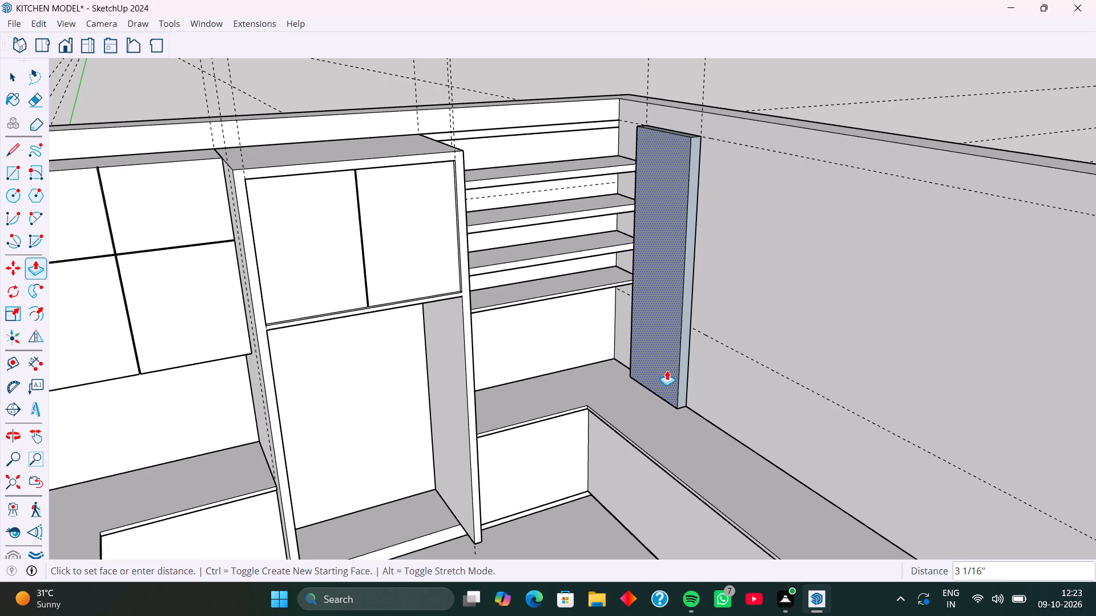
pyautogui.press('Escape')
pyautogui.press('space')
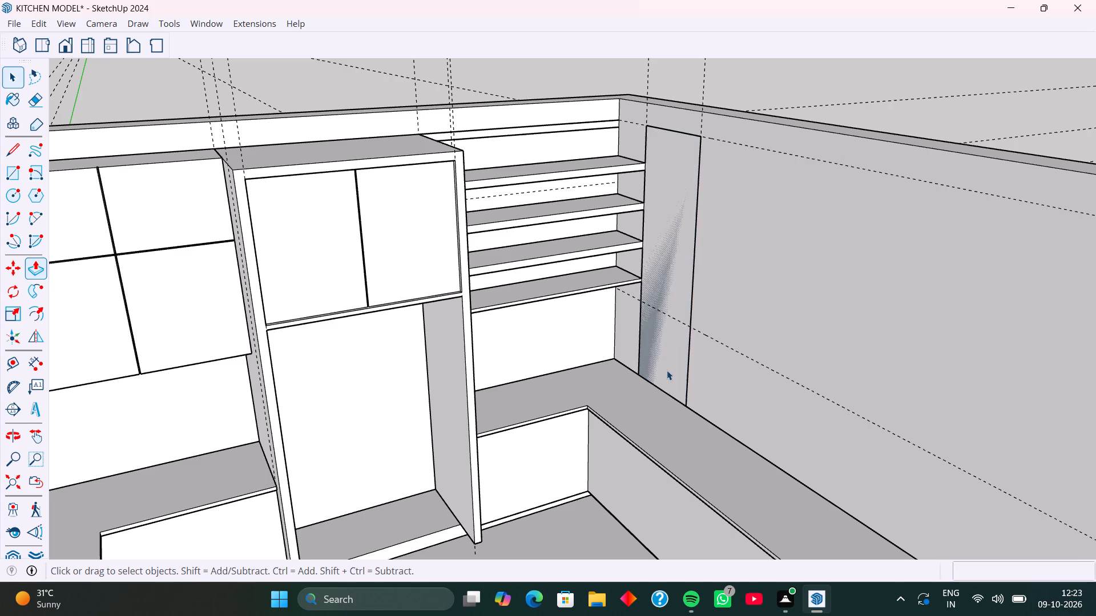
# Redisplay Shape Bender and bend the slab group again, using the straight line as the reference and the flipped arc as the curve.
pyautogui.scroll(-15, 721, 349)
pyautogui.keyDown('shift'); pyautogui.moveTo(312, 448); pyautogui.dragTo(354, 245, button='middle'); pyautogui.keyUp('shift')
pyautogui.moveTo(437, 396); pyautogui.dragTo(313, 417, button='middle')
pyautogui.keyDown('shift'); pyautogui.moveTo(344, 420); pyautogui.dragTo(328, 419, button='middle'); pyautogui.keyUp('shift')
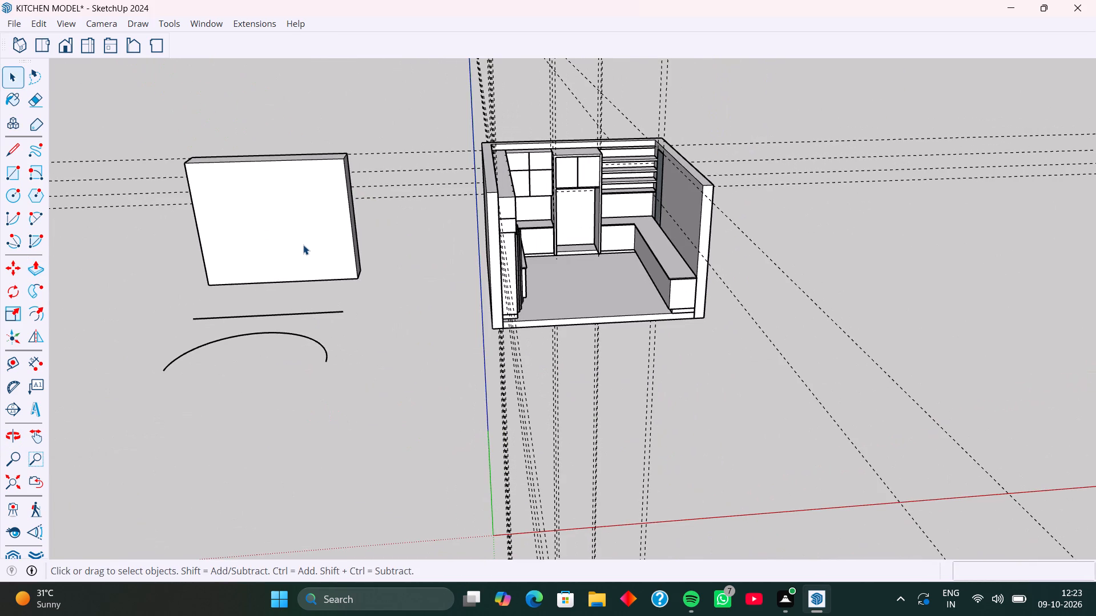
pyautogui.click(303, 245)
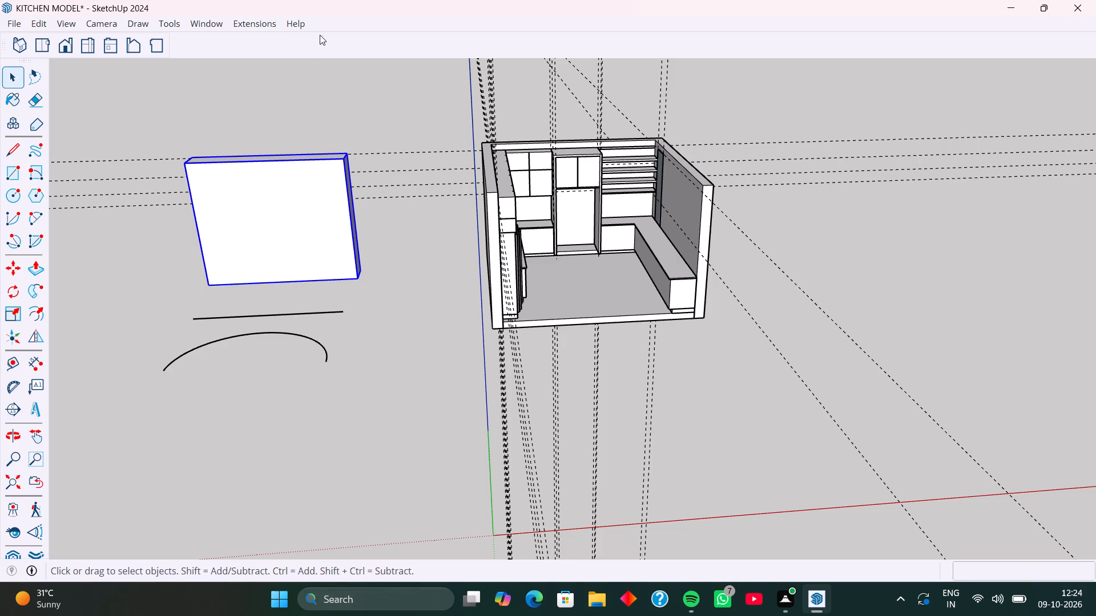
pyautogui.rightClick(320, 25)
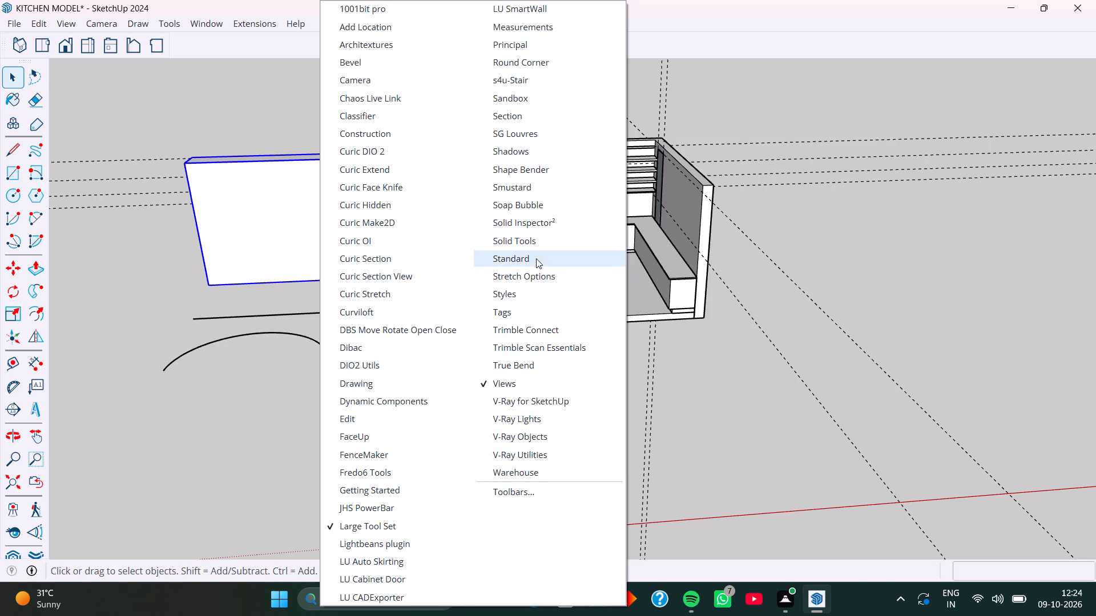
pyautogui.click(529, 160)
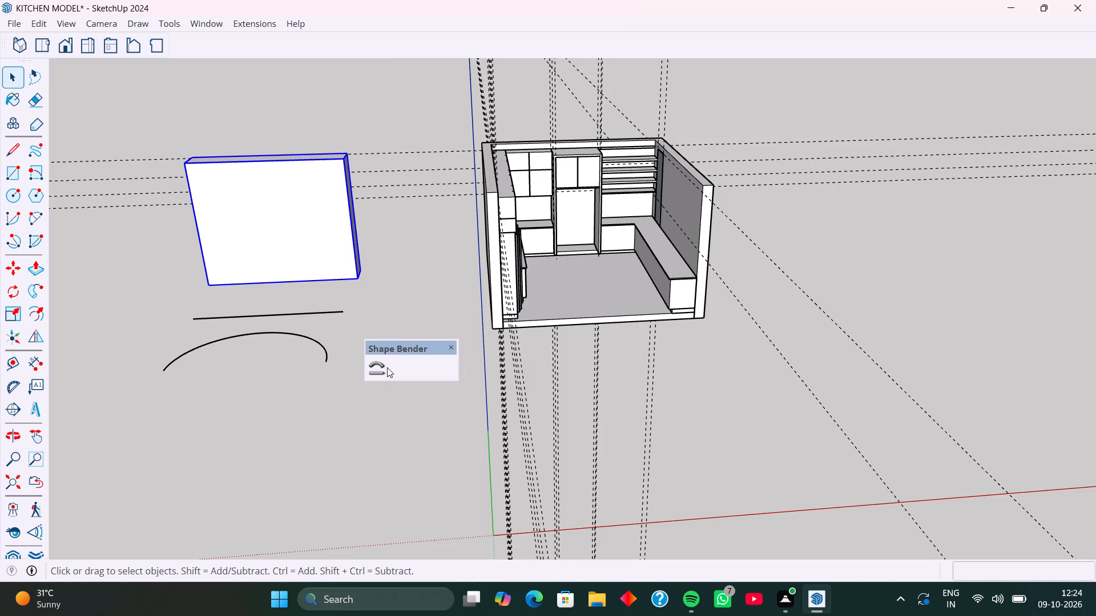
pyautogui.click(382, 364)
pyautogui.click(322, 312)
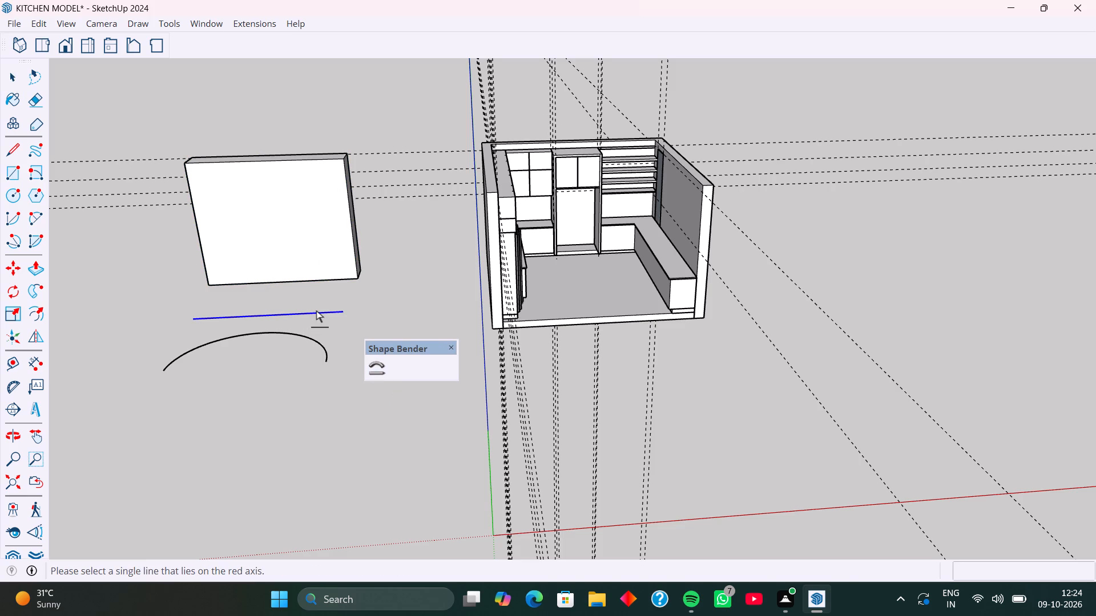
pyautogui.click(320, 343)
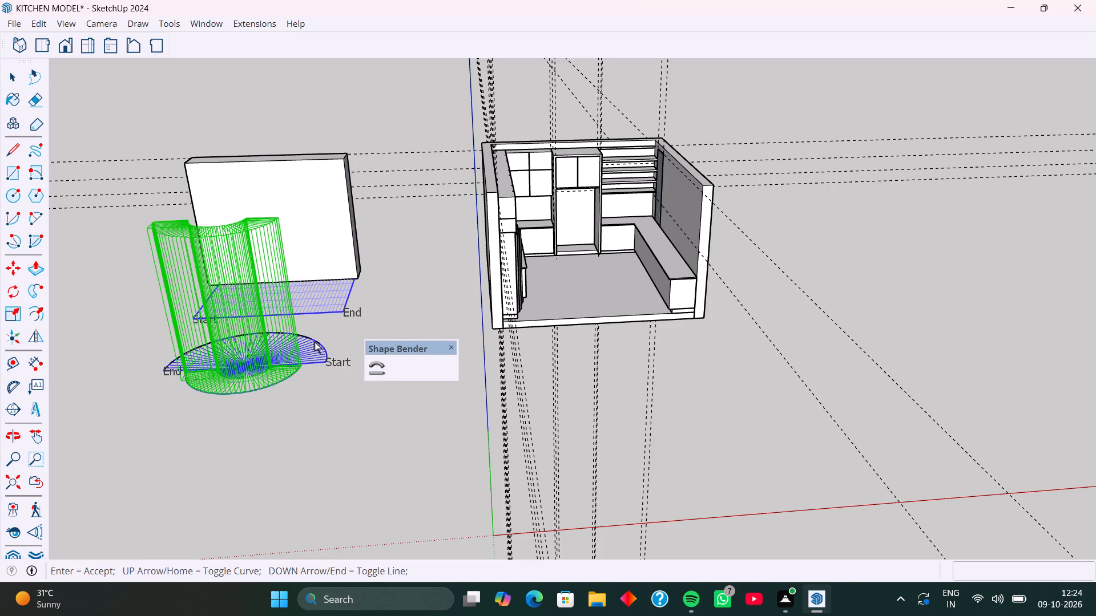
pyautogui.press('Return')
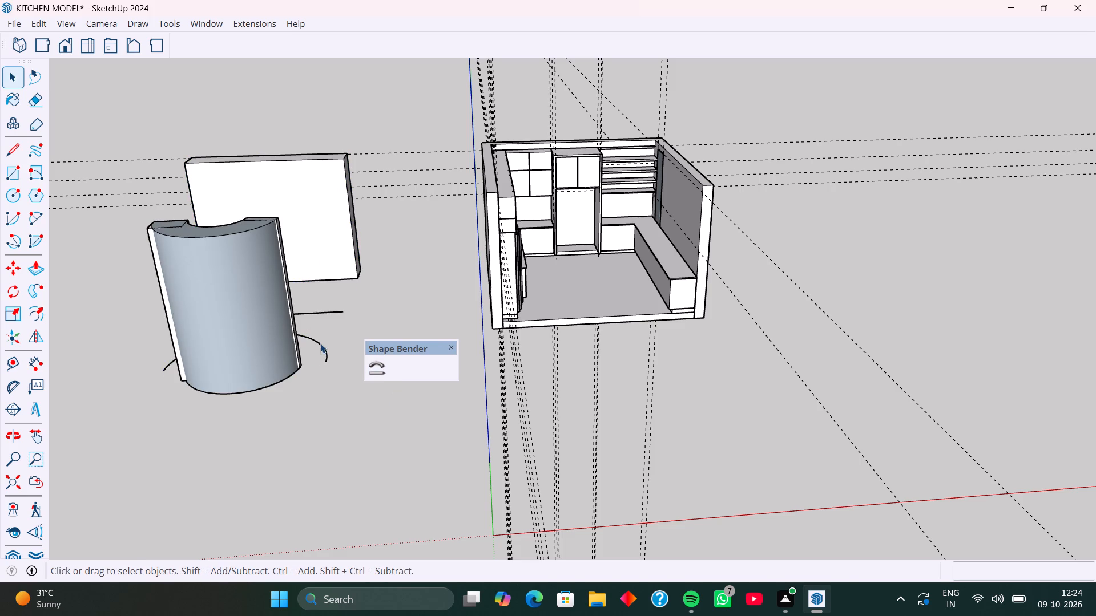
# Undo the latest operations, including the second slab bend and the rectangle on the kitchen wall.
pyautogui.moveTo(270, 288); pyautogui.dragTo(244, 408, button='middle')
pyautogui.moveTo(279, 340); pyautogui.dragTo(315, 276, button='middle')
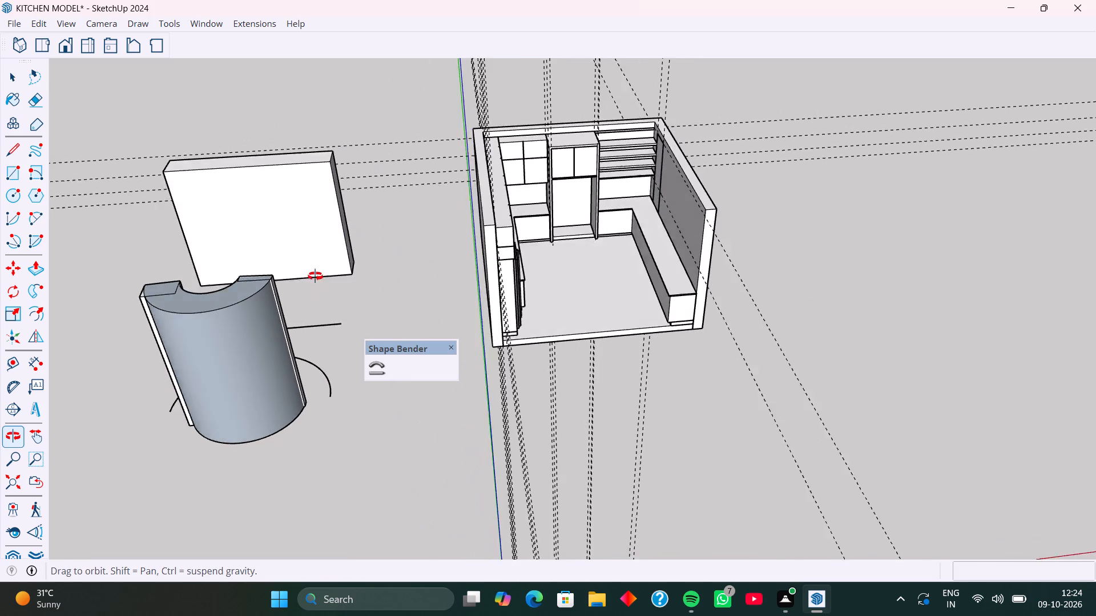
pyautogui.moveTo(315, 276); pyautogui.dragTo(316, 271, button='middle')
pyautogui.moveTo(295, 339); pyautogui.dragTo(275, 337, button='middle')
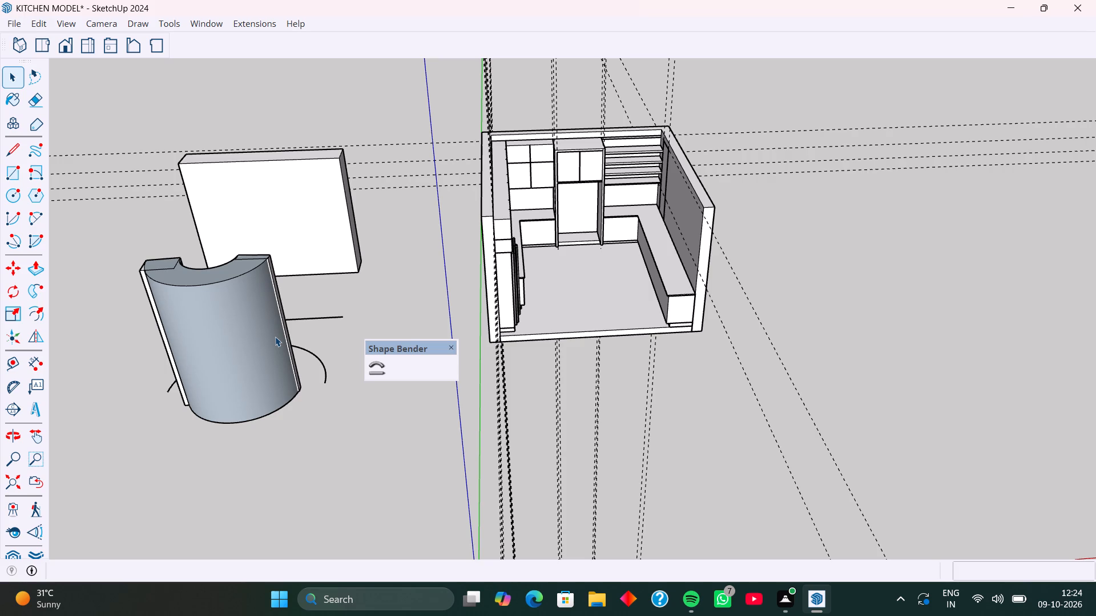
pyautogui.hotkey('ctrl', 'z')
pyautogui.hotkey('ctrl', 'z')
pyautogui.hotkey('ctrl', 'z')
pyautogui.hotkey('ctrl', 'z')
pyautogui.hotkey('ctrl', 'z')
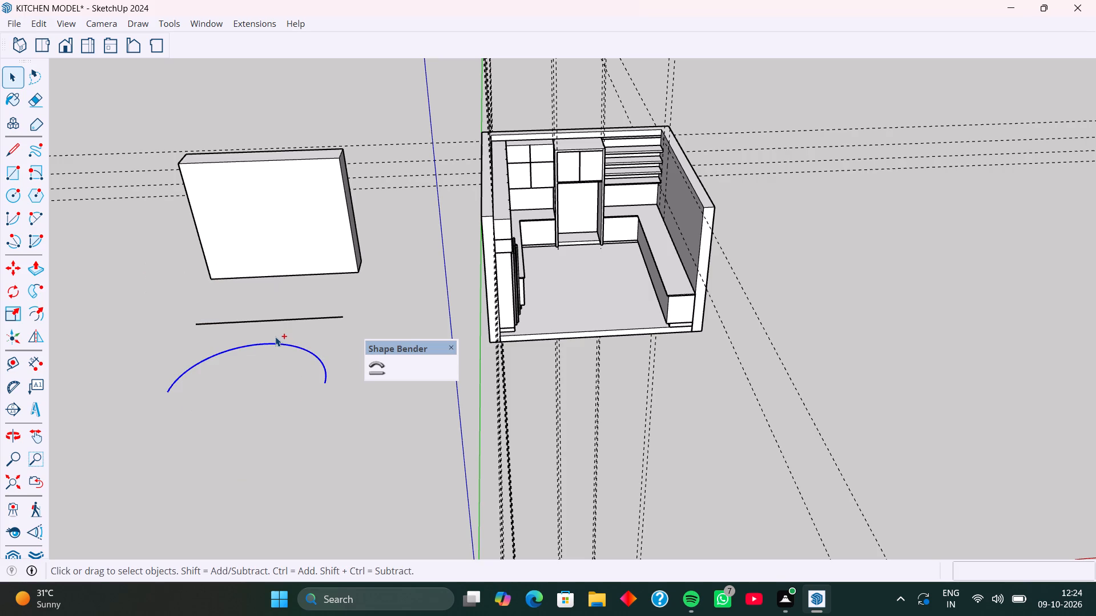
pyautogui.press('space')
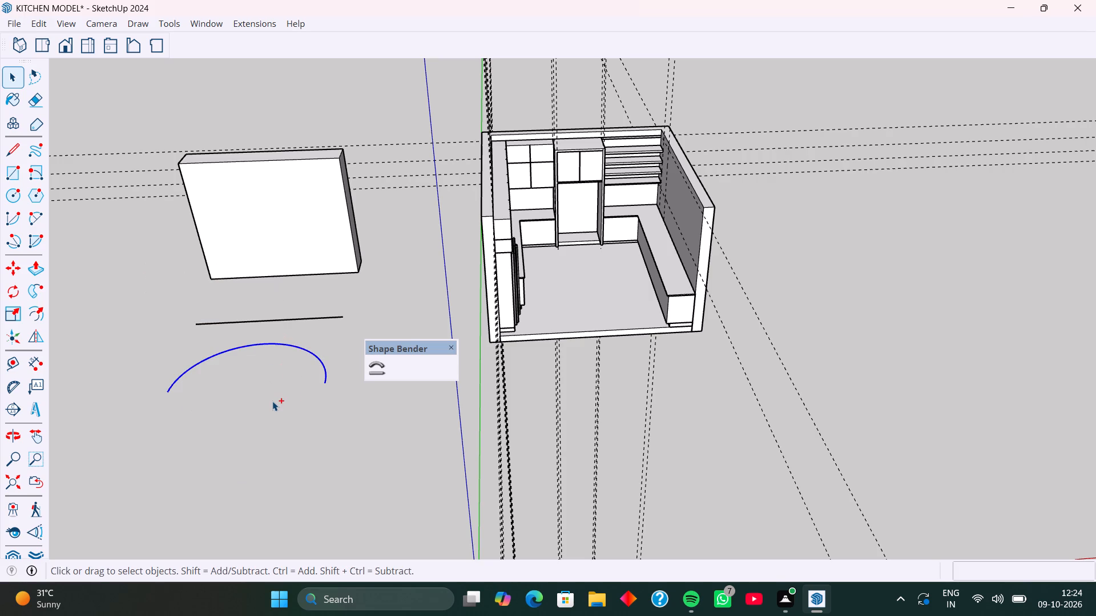
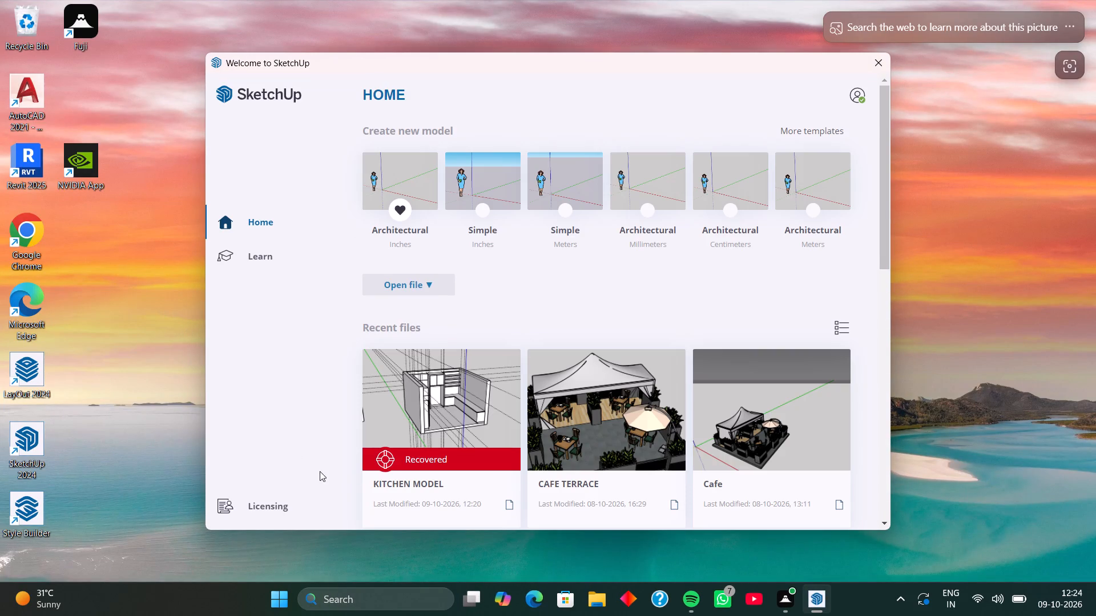
# Open the recovered KITCHEN MODEL from the recent files.
pyautogui.click(421, 389)
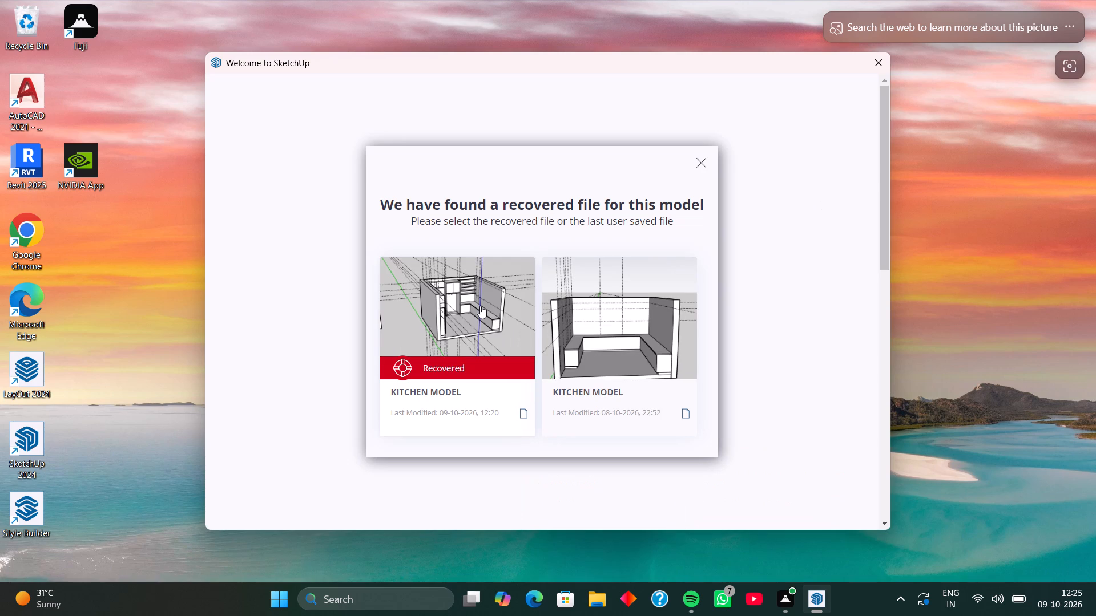
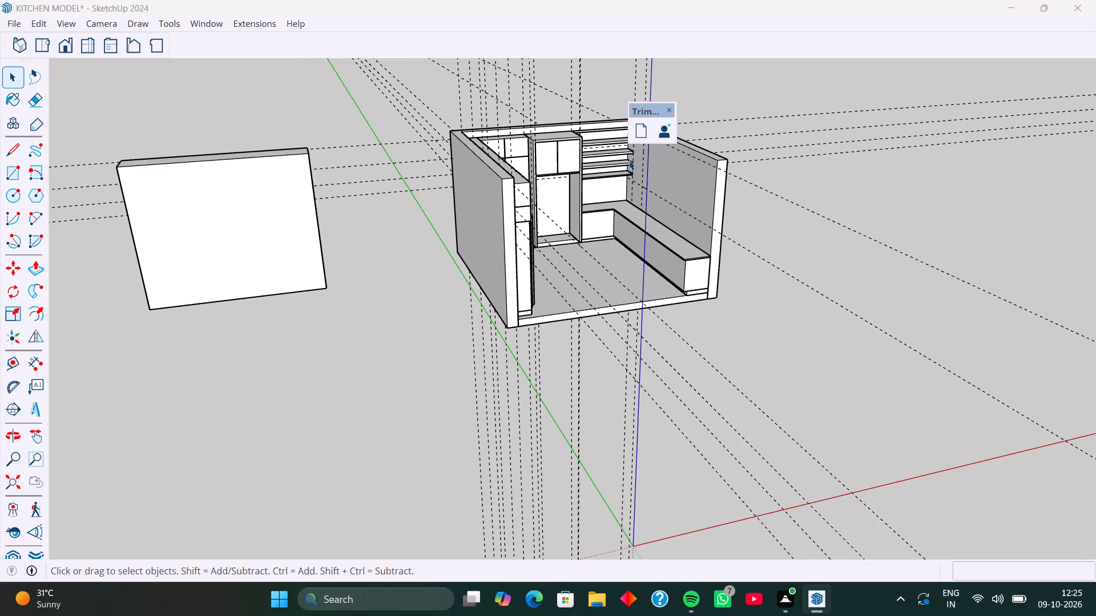
# Close the small floating toolbar covering the model.
pyautogui.scroll(17, 629, 160)
pyautogui.keyDown('shift'); pyautogui.moveTo(654, 183); pyautogui.dragTo(593, 277, button='middle'); pyautogui.keyUp('shift')
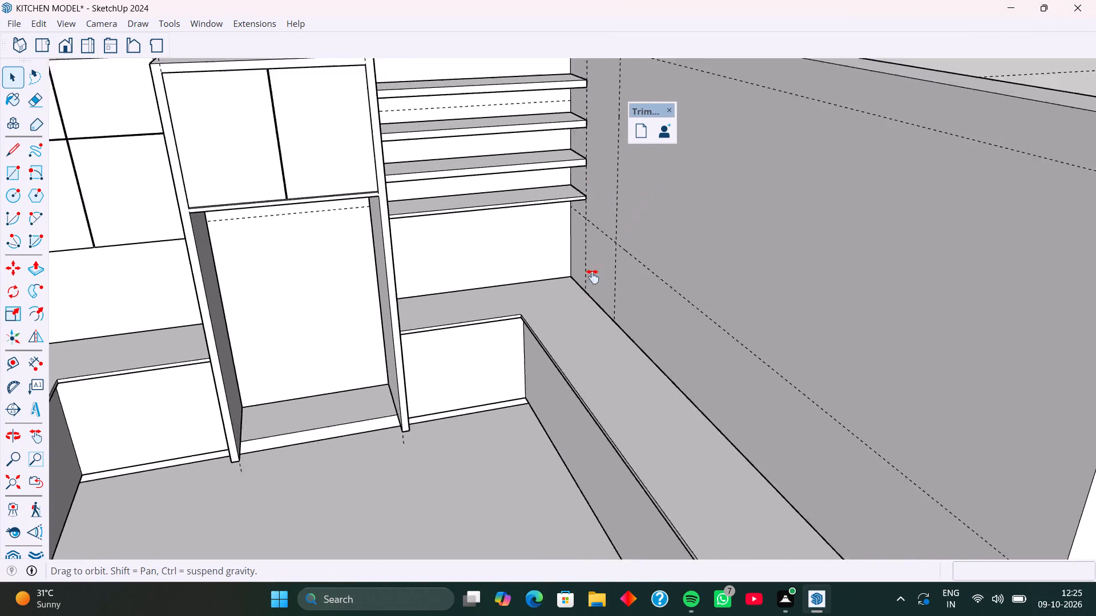
pyautogui.keyDown('shift'); pyautogui.moveTo(593, 277); pyautogui.dragTo(578, 298, button='middle'); pyautogui.keyUp('shift')
pyautogui.moveTo(595, 334); pyautogui.dragTo(673, 312, button='middle')
pyautogui.moveTo(608, 244); pyautogui.dragTo(615, 245, button='middle')
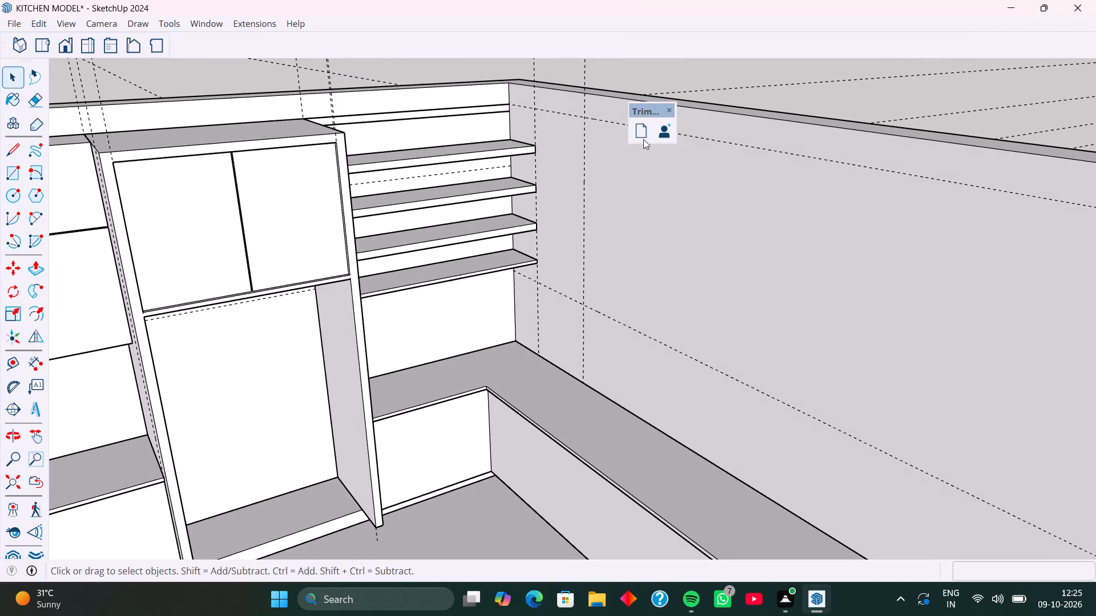
pyautogui.click(669, 109)
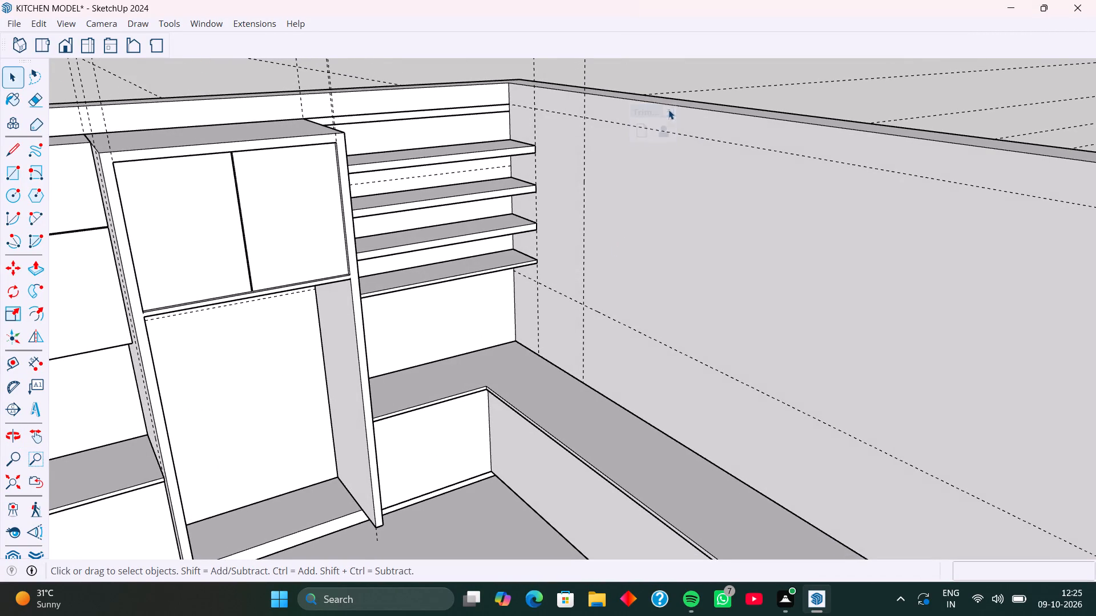
# Draw a 6' 3" by 2' upright rectangle on the side wall, between the two vertical guides and down to the countertop.
pyautogui.moveTo(568, 210); pyautogui.dragTo(581, 258, button='middle')
pyautogui.moveTo(588, 269); pyautogui.dragTo(610, 248, button='middle')
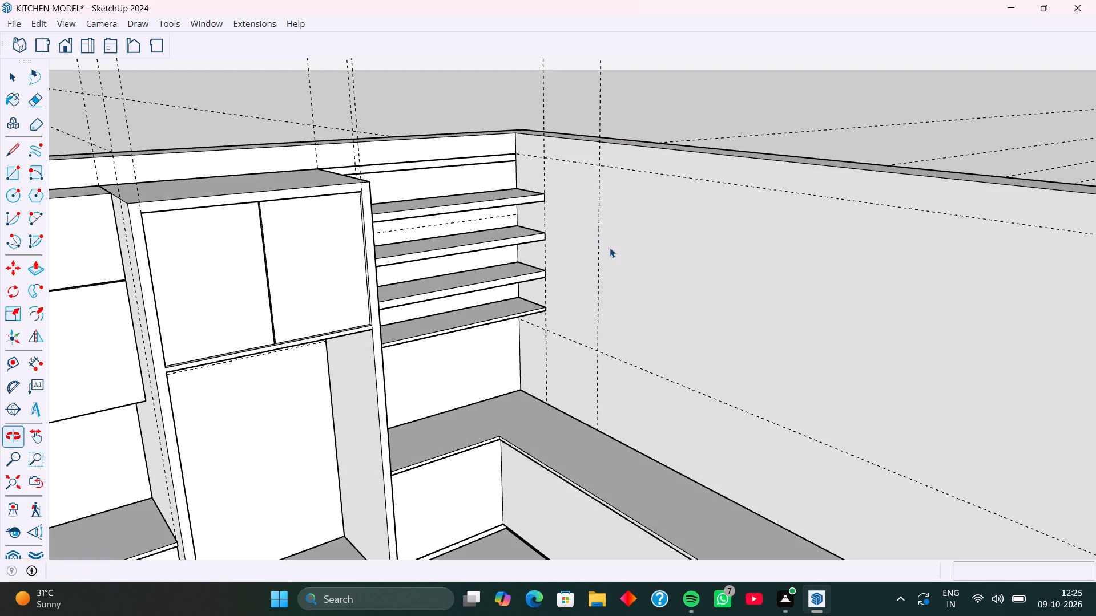
pyautogui.press('r')
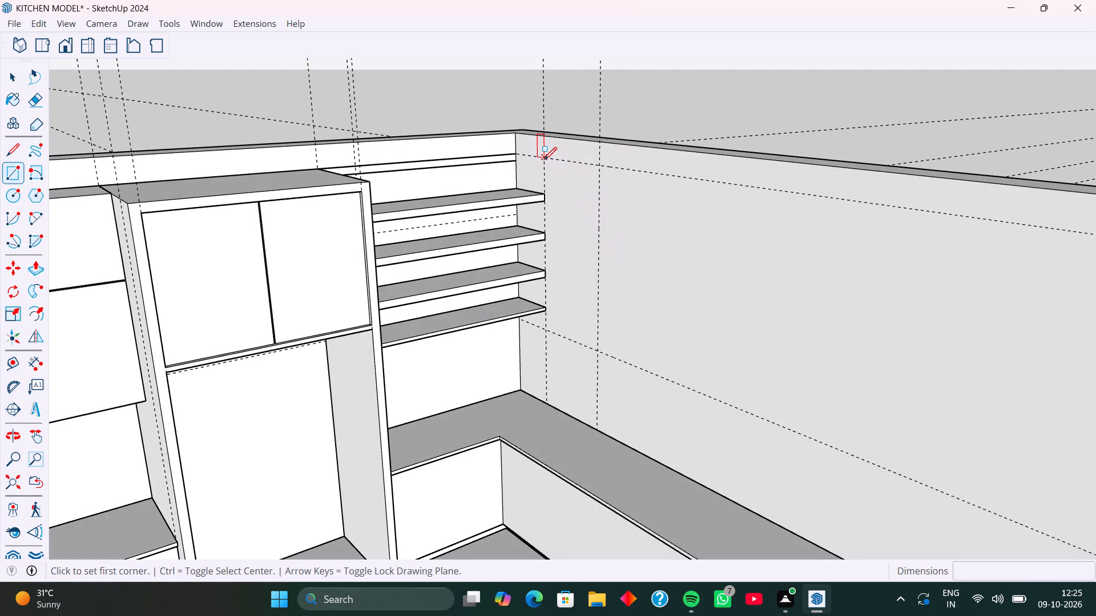
pyautogui.click(543, 160)
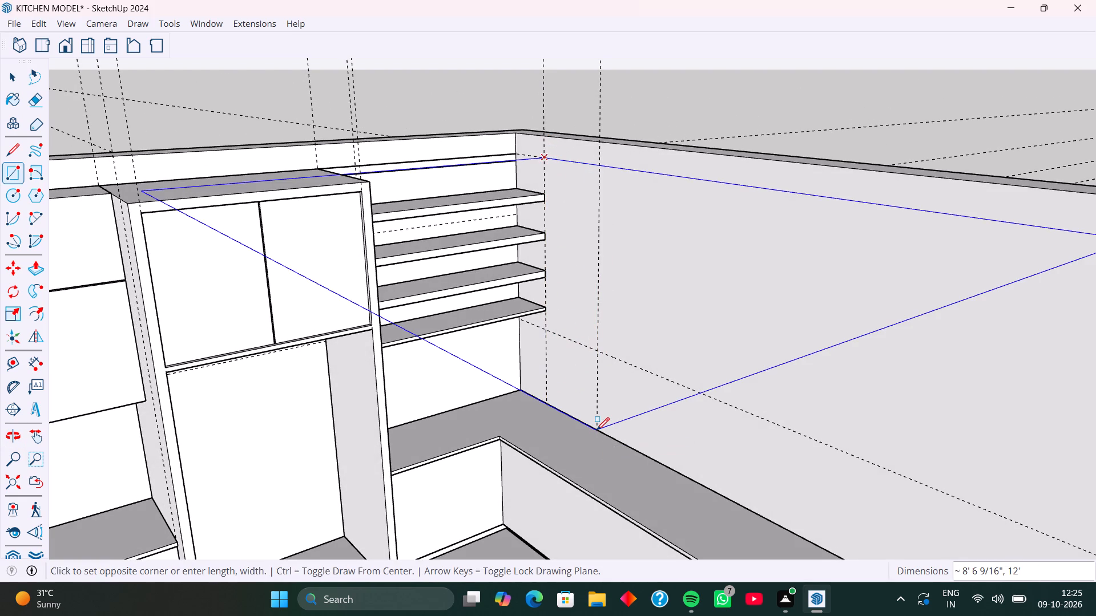
pyautogui.scroll(15, 597, 431)
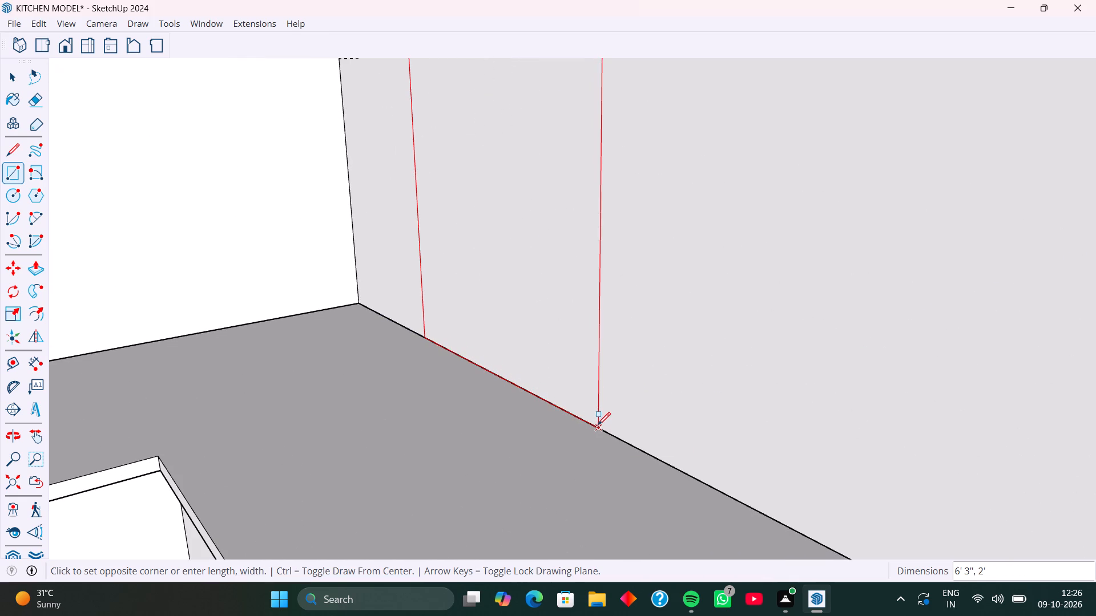
pyautogui.click(598, 425)
pyautogui.press('space')
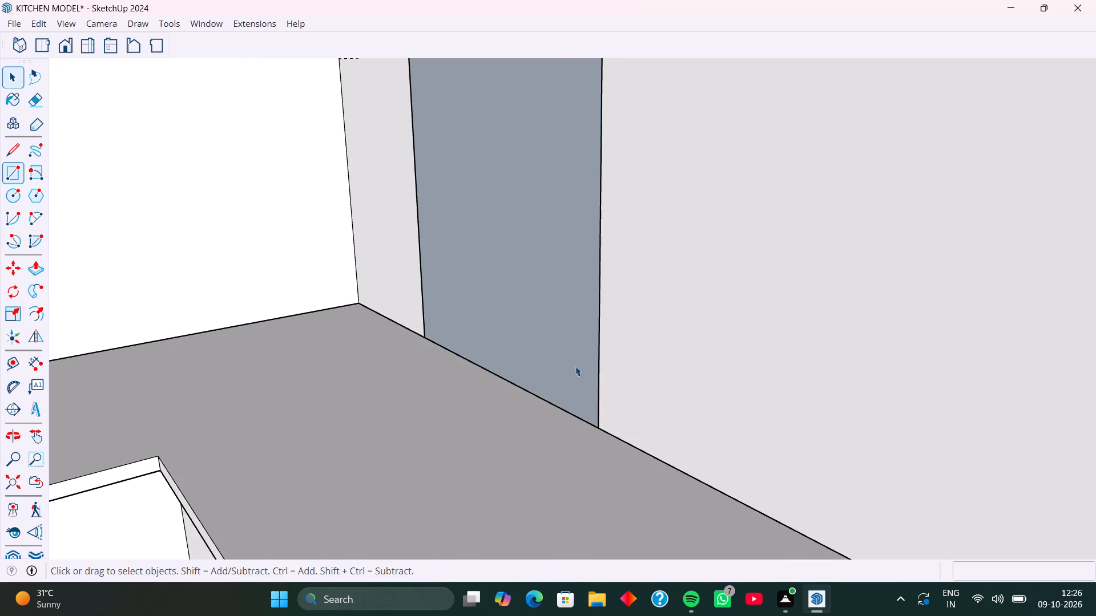
# Reverse the new wall rectangle's face so its front side points into the kitchen.
pyautogui.click(575, 366)
pyautogui.rightClick(575, 366)
pyautogui.click(604, 153)
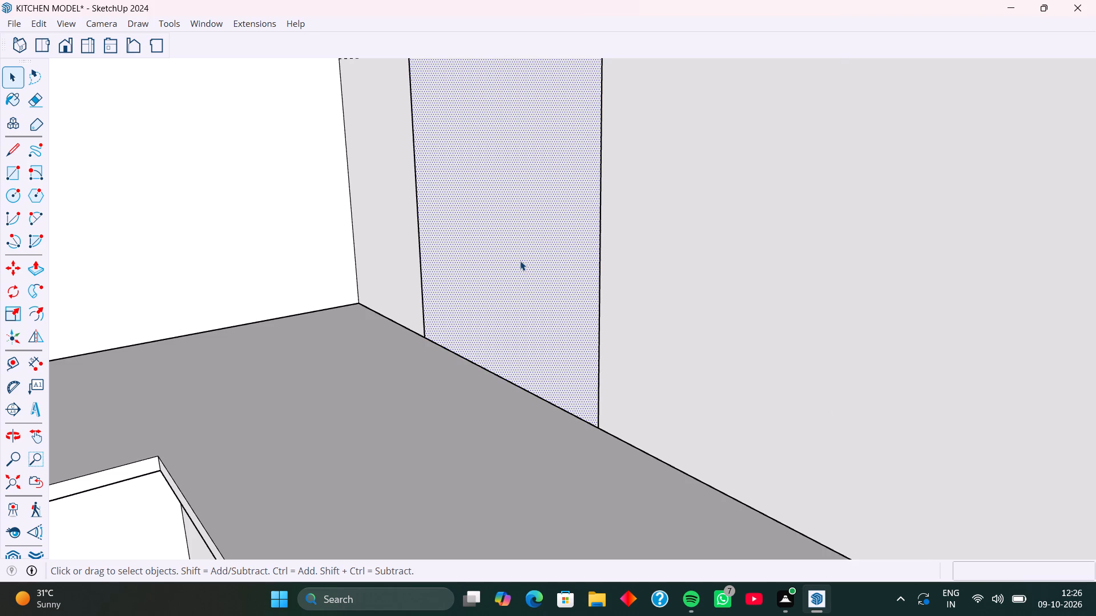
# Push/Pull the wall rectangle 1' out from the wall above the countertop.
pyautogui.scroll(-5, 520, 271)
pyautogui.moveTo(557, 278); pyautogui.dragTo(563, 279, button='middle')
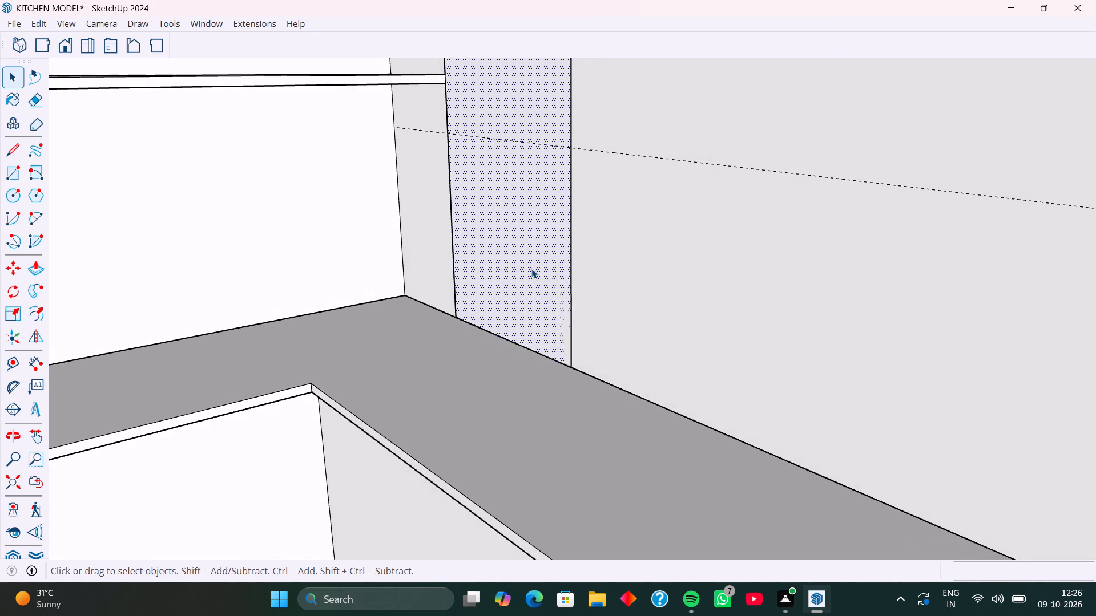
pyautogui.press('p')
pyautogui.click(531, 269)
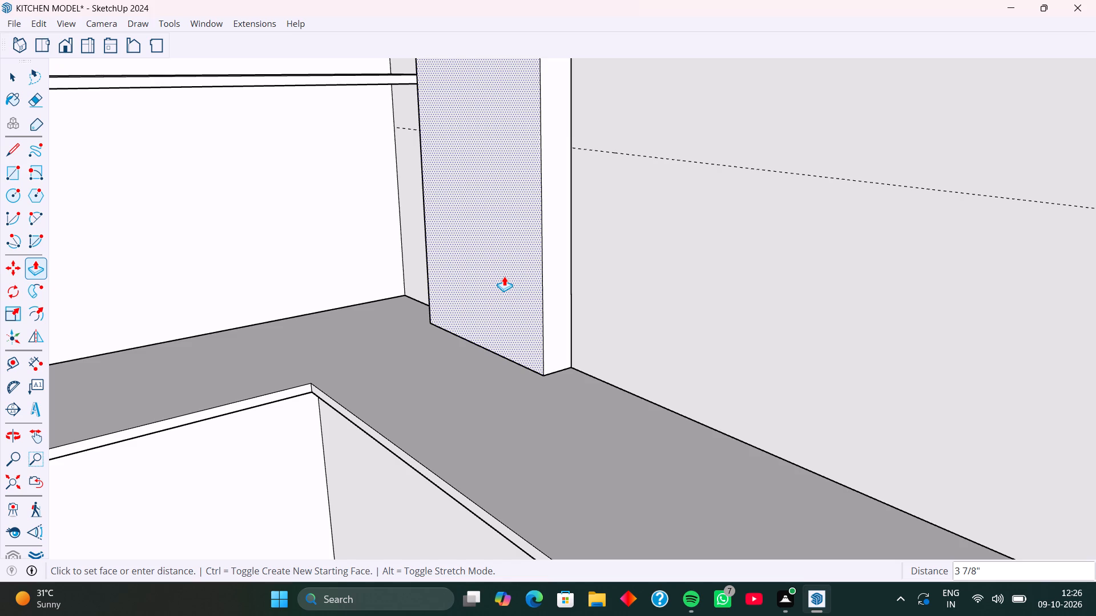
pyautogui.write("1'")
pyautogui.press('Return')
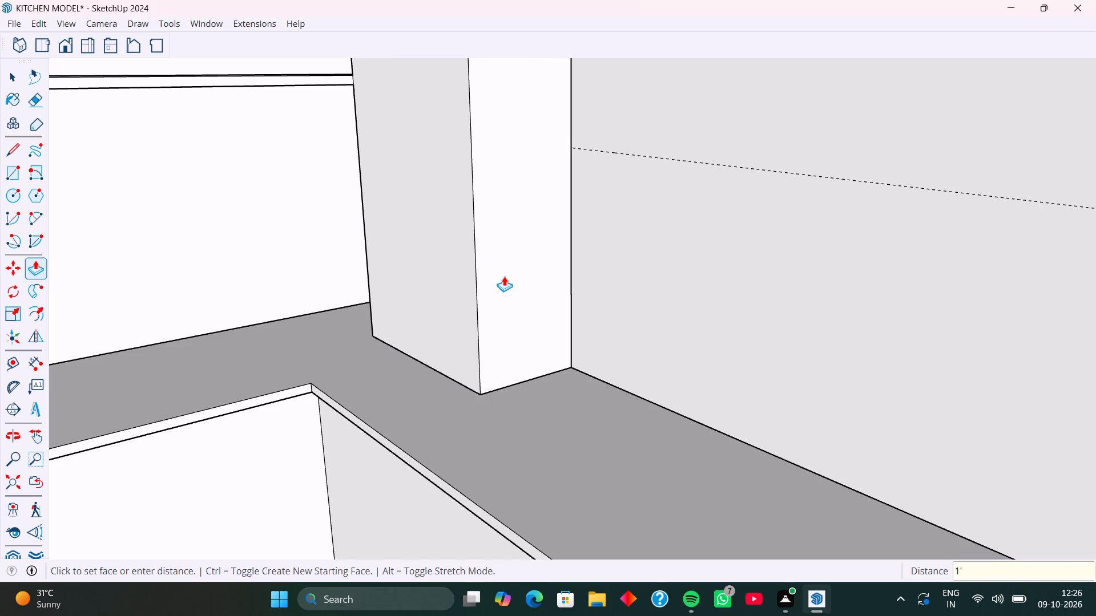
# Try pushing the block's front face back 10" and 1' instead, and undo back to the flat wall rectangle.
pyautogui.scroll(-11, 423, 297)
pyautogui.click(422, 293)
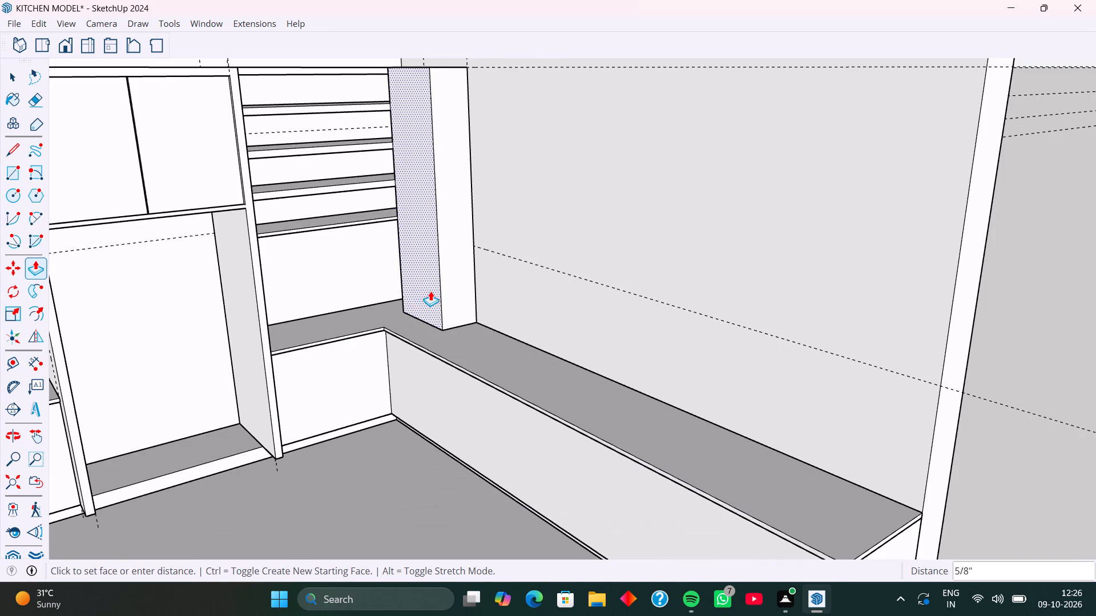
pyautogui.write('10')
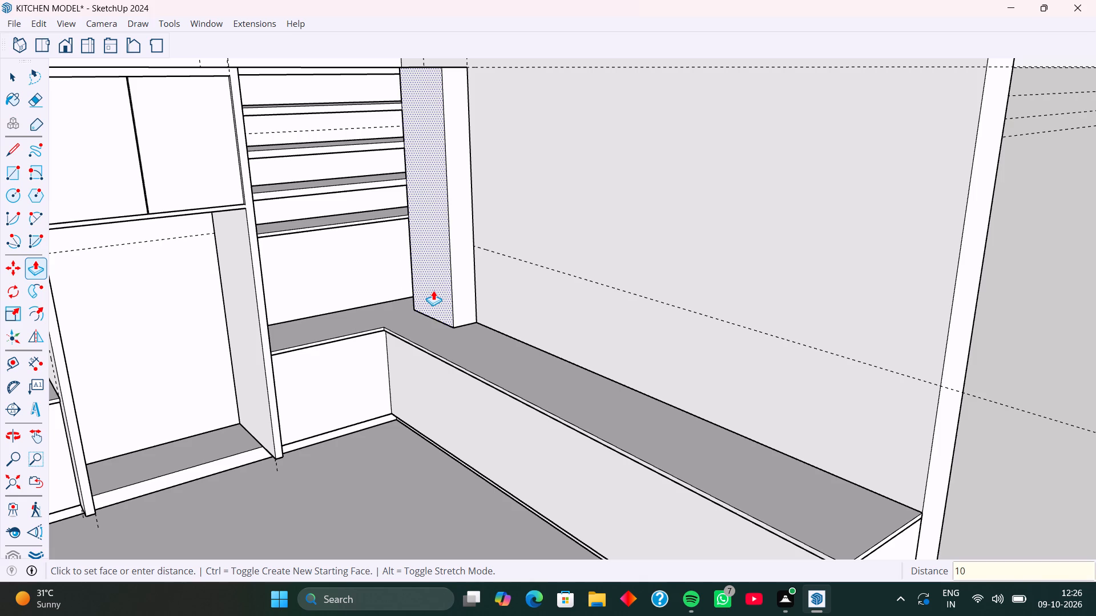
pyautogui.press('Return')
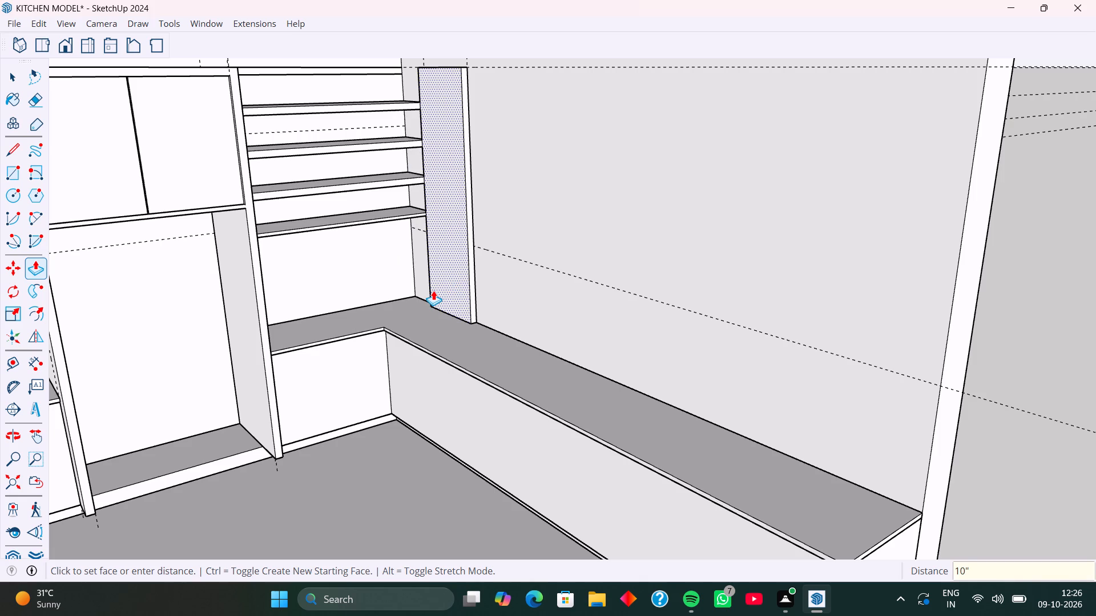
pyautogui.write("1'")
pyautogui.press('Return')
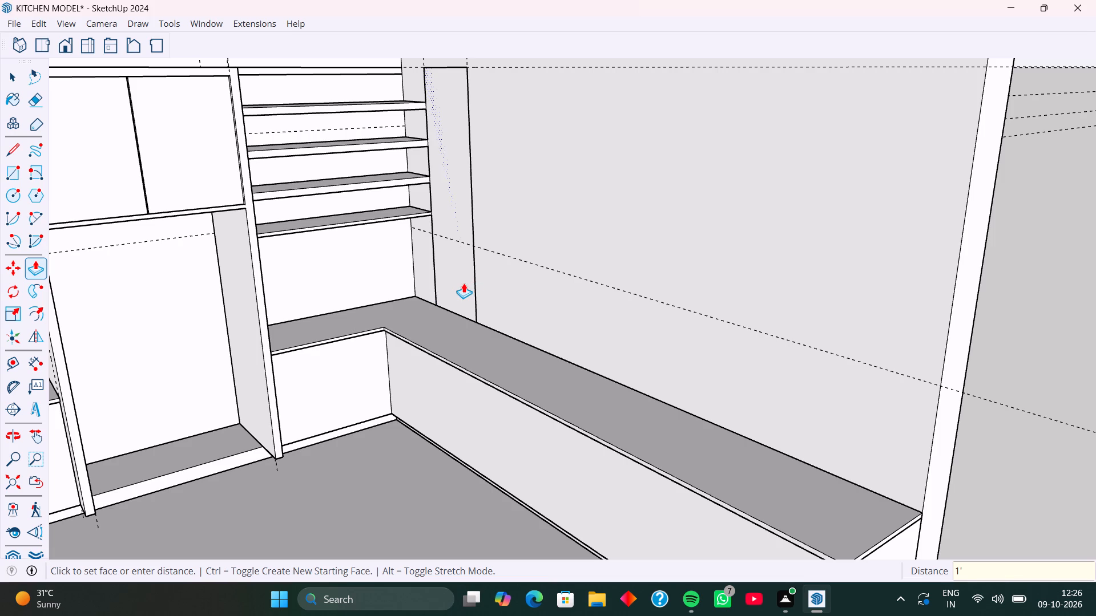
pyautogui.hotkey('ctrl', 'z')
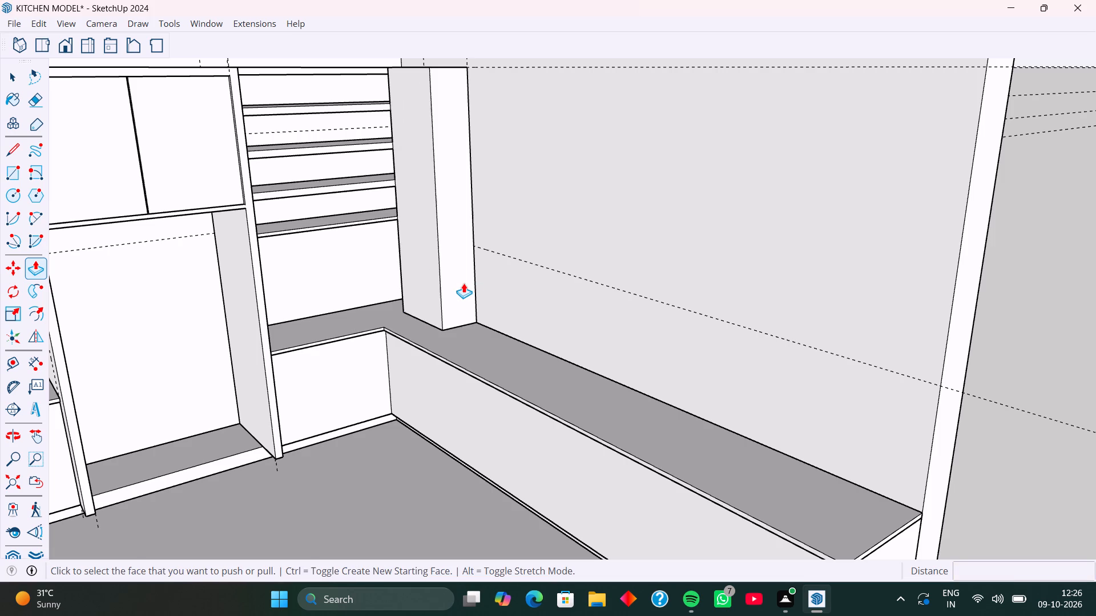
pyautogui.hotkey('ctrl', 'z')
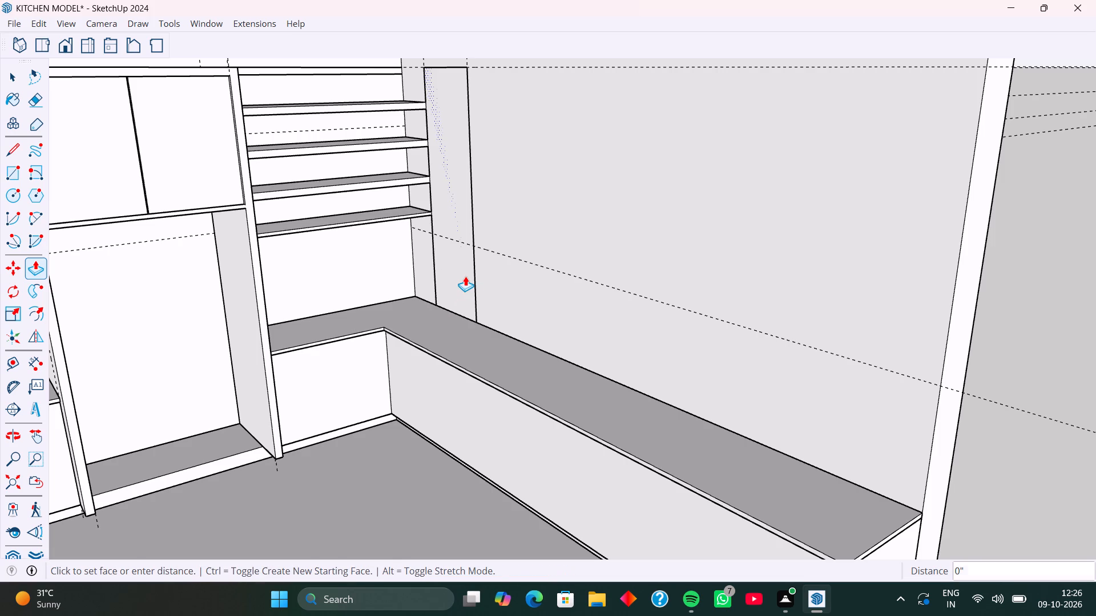
# Push/Pull the rectangle beside the open shelves 1' out from the wall to form the upper cabinet block.
pyautogui.click(465, 276)
pyautogui.write("1'")
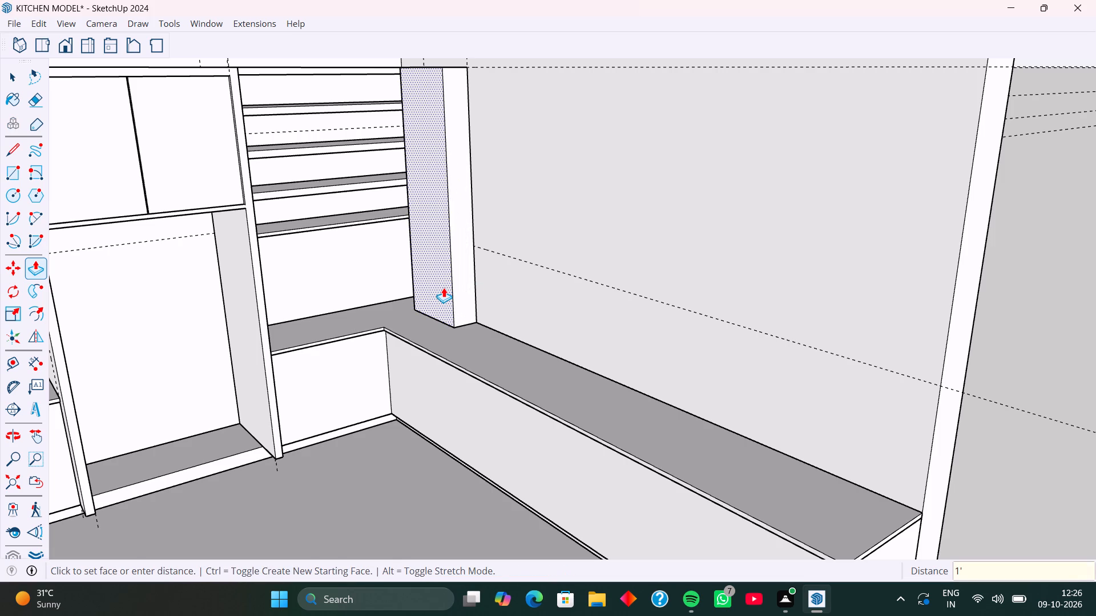
pyautogui.press('Return')
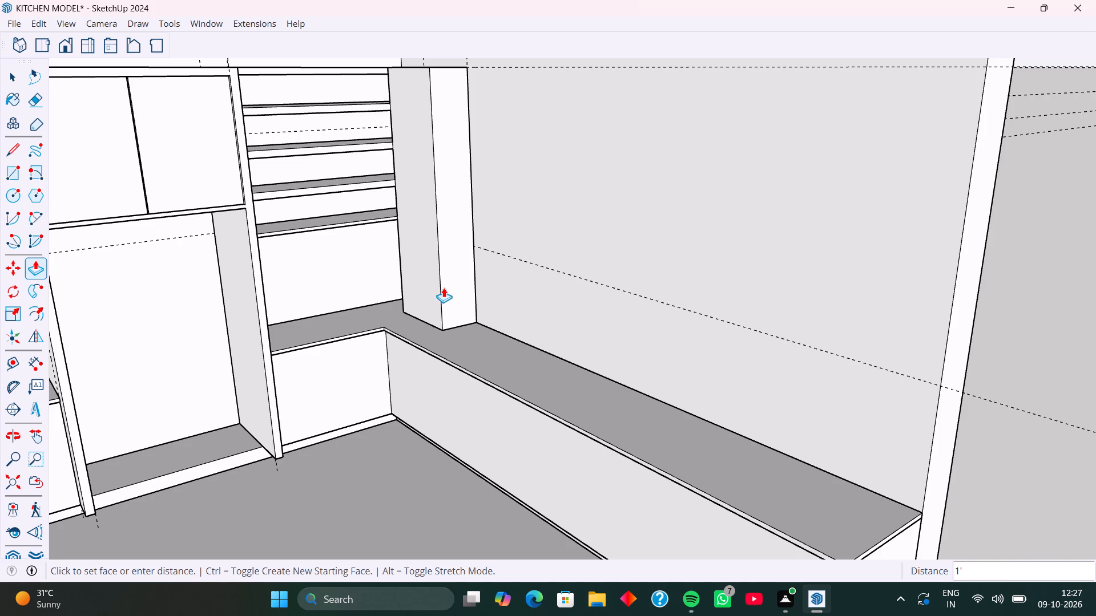
# Examine the new cabinet block beside the corner shelves from outside the room and from above its front.
pyautogui.moveTo(420, 272); pyautogui.dragTo(586, 257, button='middle')
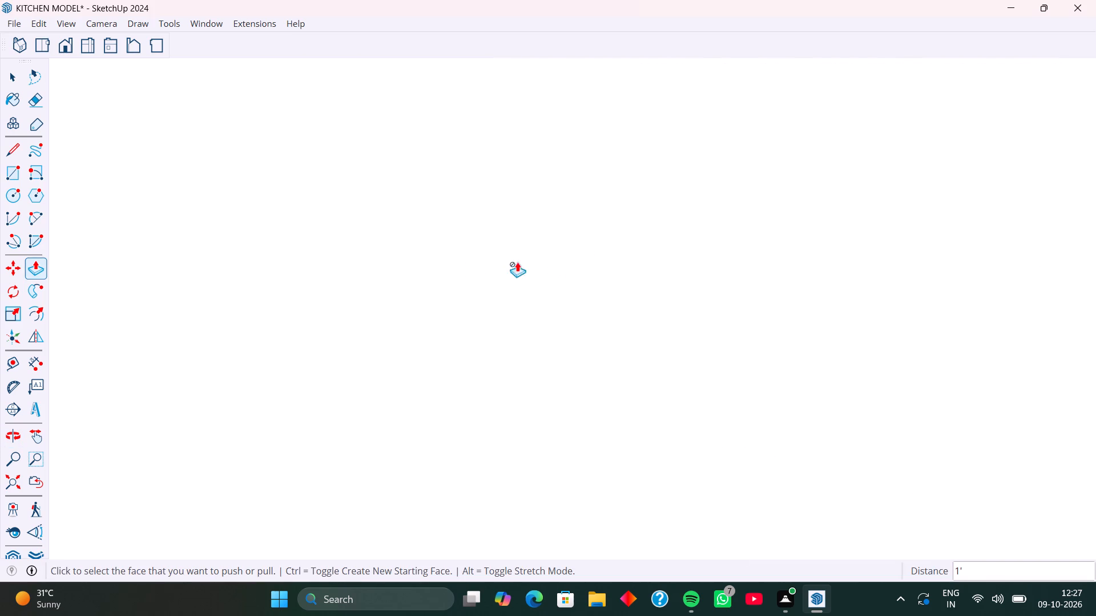
pyautogui.scroll(-20, 452, 271)
pyautogui.scroll(-8, 452, 271)
pyautogui.moveTo(466, 296); pyautogui.dragTo(430, 317, button='middle')
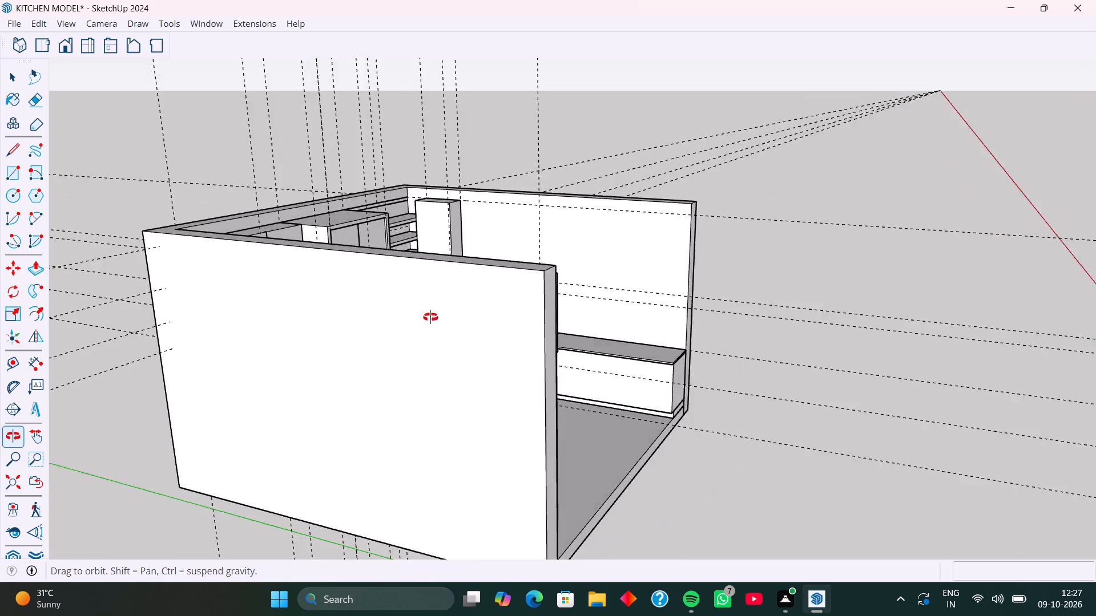
pyautogui.moveTo(430, 317); pyautogui.dragTo(418, 331, button='middle')
pyautogui.moveTo(452, 283); pyautogui.dragTo(618, 313, button='middle')
pyautogui.scroll(10, 378, 232)
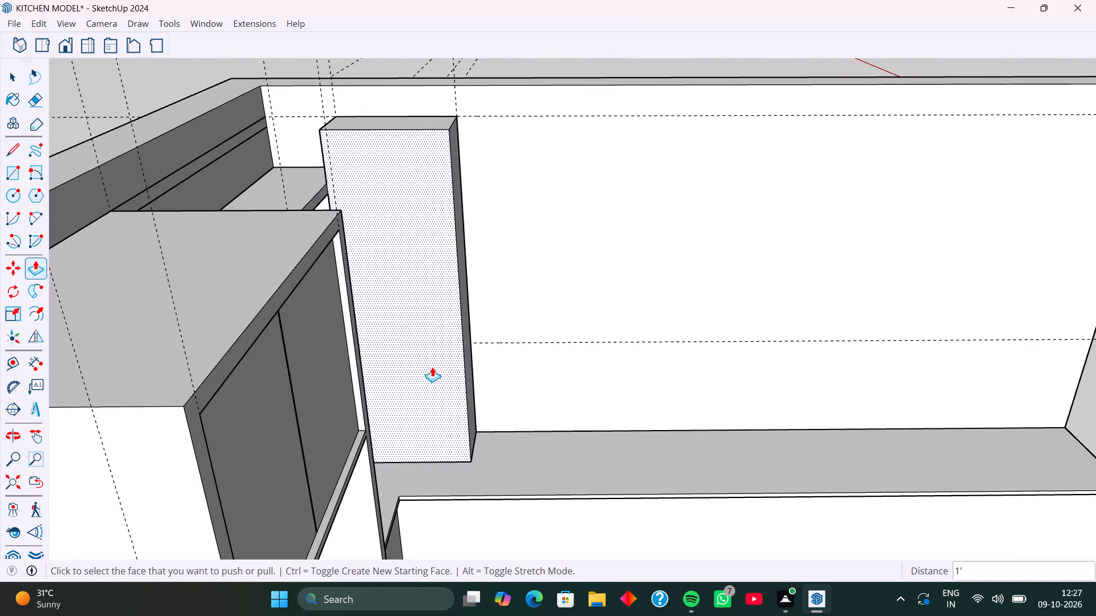
pyautogui.moveTo(432, 367); pyautogui.dragTo(402, 372, button='middle')
pyautogui.moveTo(410, 372); pyautogui.dragTo(379, 367, button='middle')
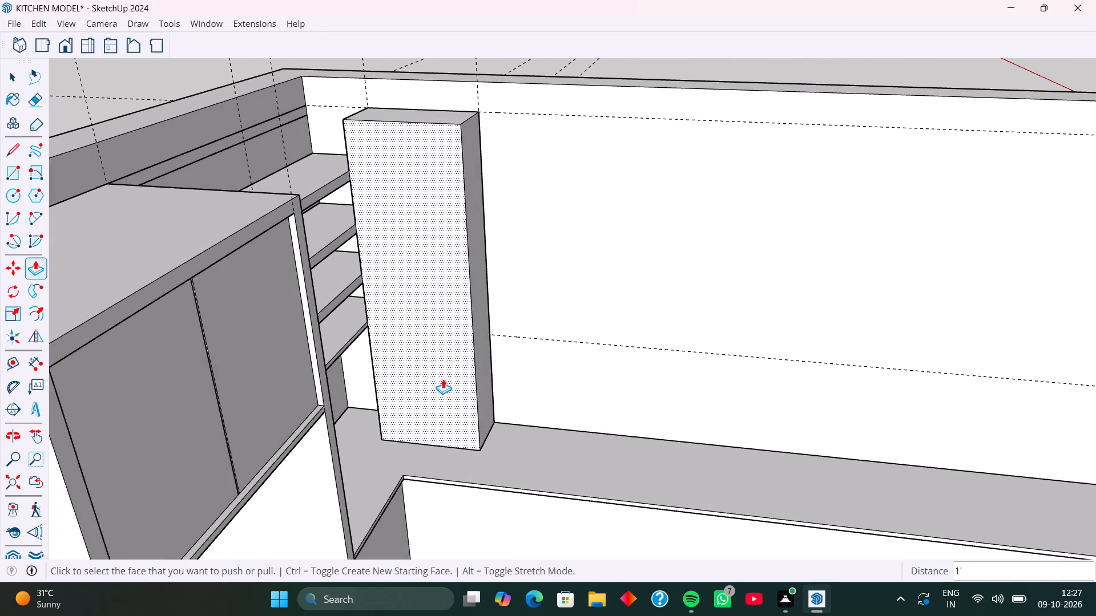
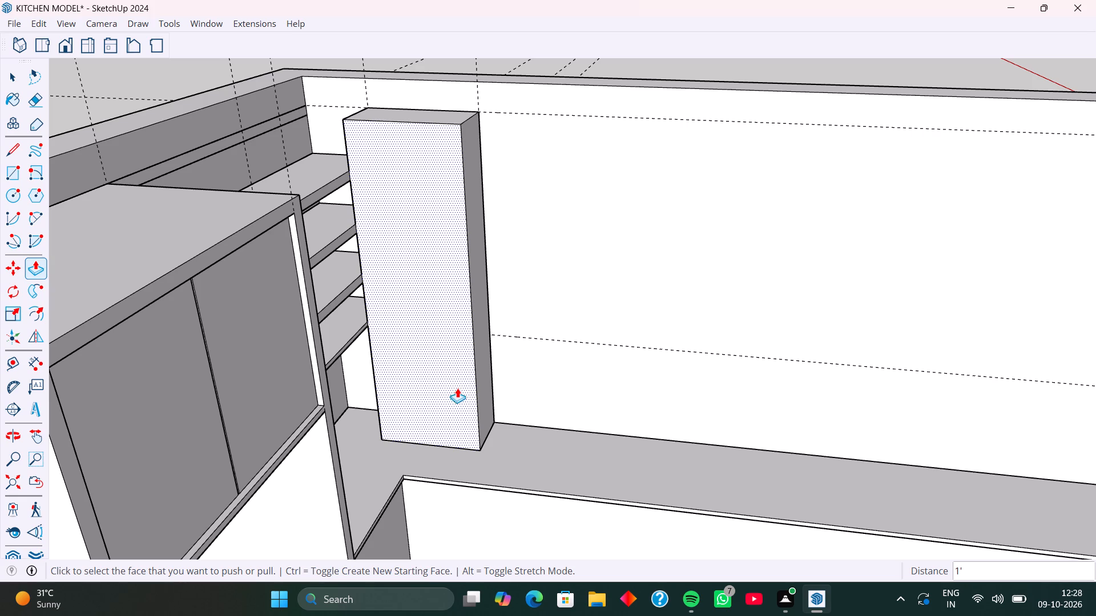
# Undo the 1' deep cabinet block and its wall rectangle beside the open corner shelves.
pyautogui.moveTo(444, 397); pyautogui.dragTo(443, 303, button='middle')
pyautogui.scroll(1, 443, 303)
pyautogui.scroll(-9, 443, 303)
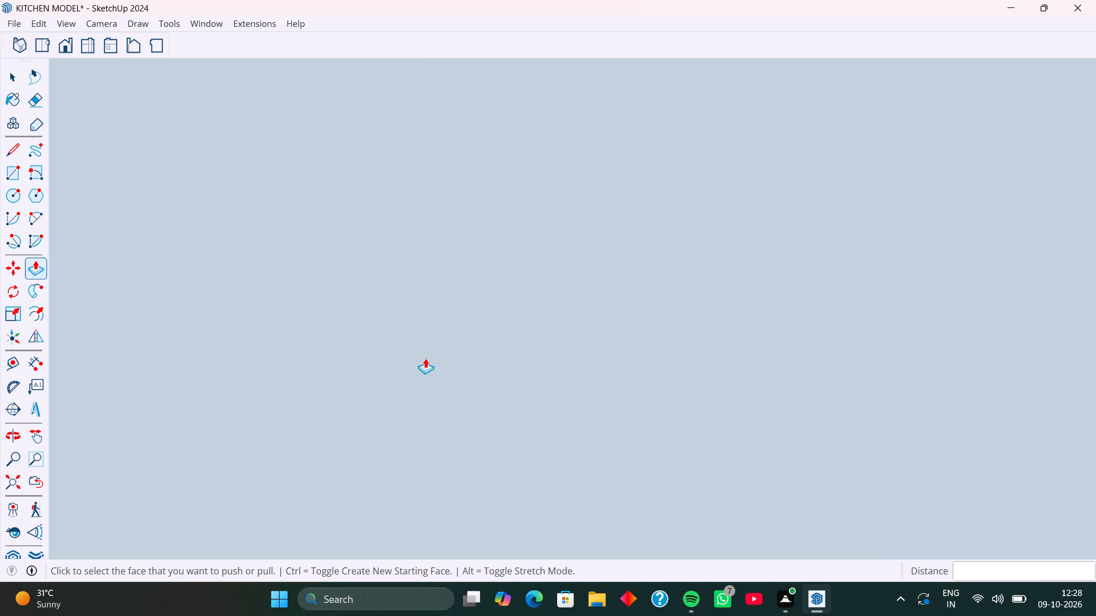
pyautogui.scroll(-20, 425, 358)
pyautogui.scroll(-2, 425, 358)
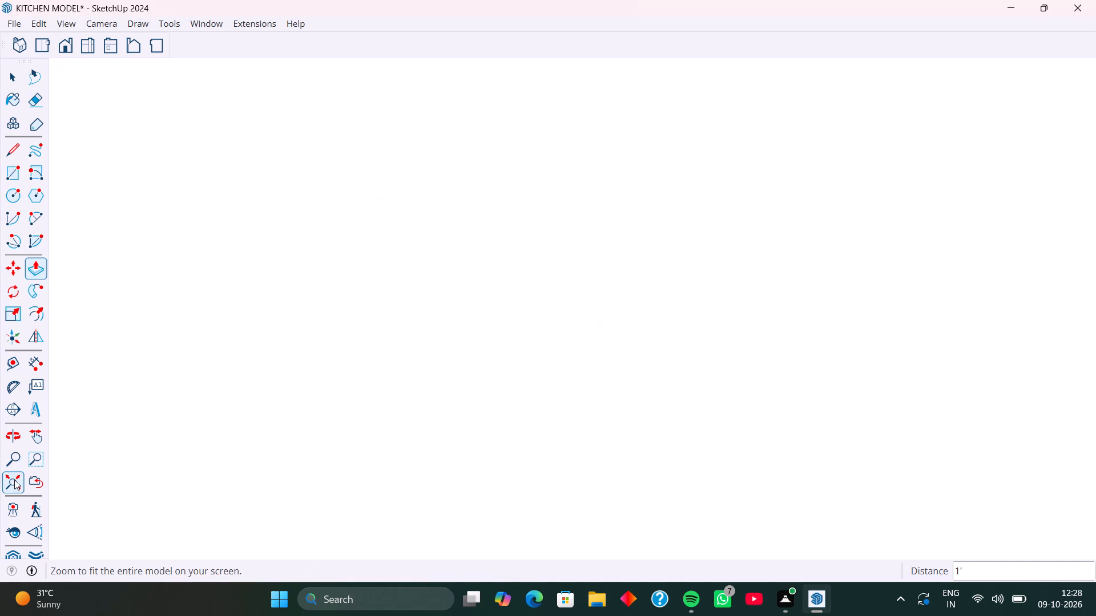
pyautogui.click(14, 480)
pyautogui.moveTo(720, 281); pyautogui.dragTo(722, 301, button='middle')
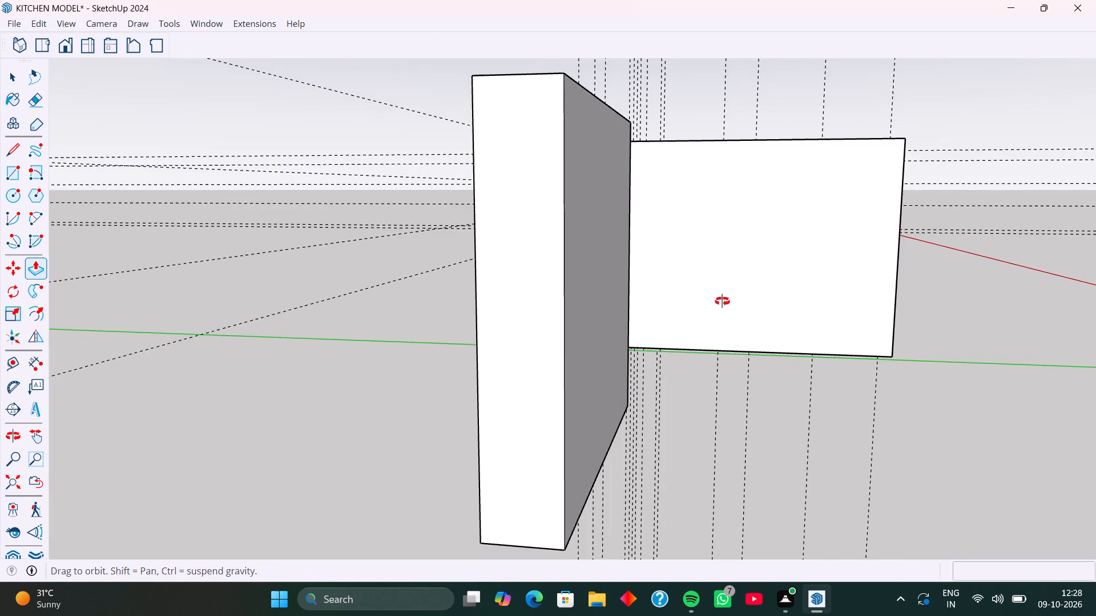
pyautogui.moveTo(722, 301); pyautogui.dragTo(726, 432, button='middle')
pyautogui.scroll(9, 705, 216)
pyautogui.moveTo(706, 220); pyautogui.dragTo(650, 249, button='middle')
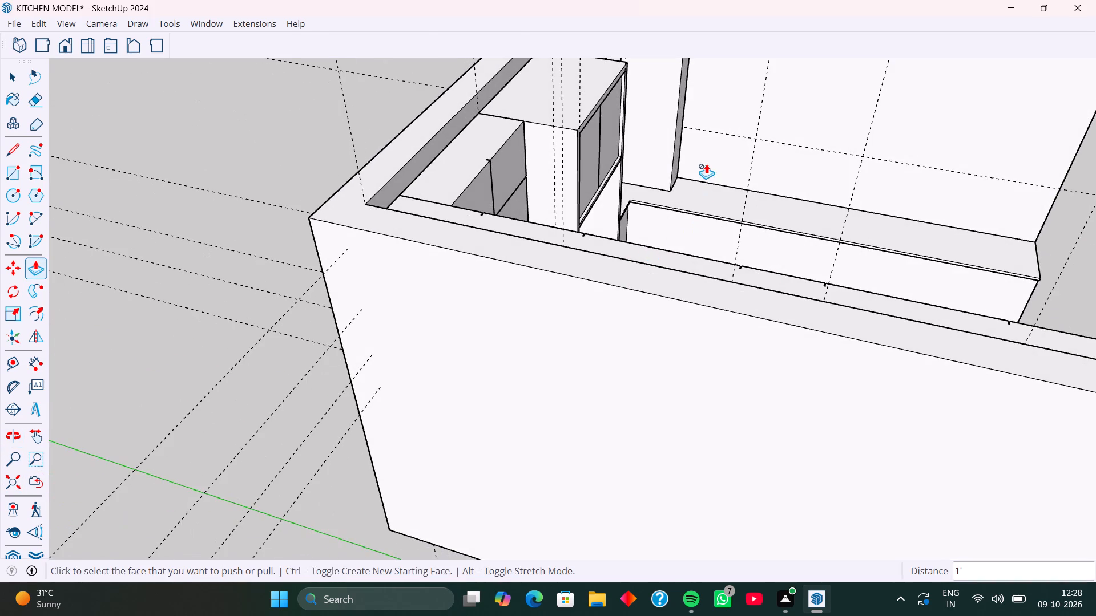
pyautogui.keyDown('shift'); pyautogui.moveTo(707, 163); pyautogui.dragTo(708, 302, button='middle'); pyautogui.keyUp('shift')
pyautogui.moveTo(724, 290); pyautogui.dragTo(659, 234, button='middle')
pyautogui.hotkey('ctrl', 'z')
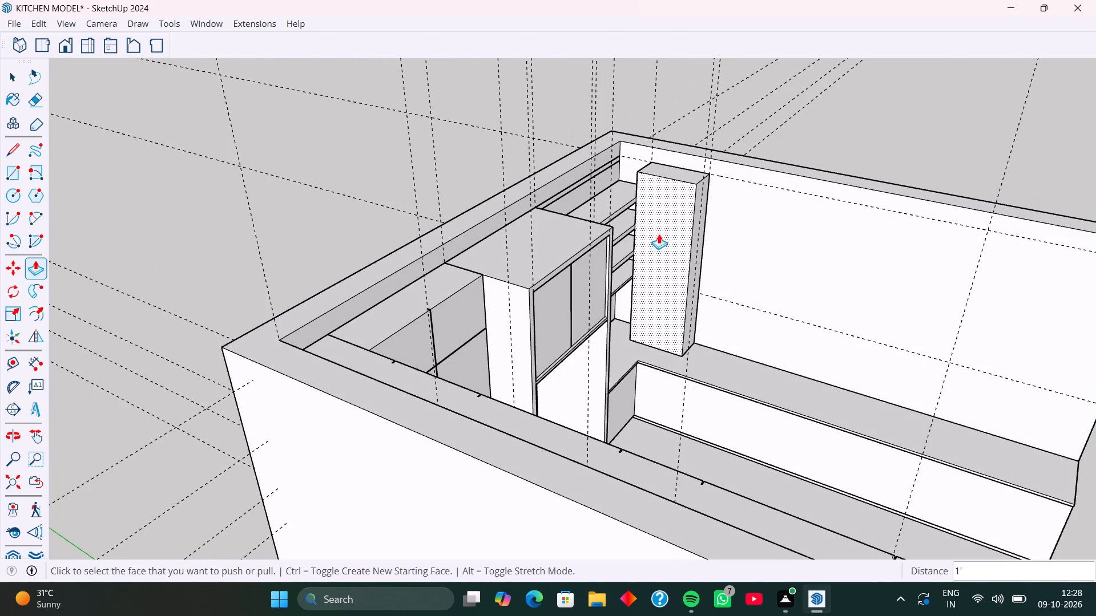
pyautogui.hotkey('ctrl', 'z')
pyautogui.hotkey('ctrl', 'z')
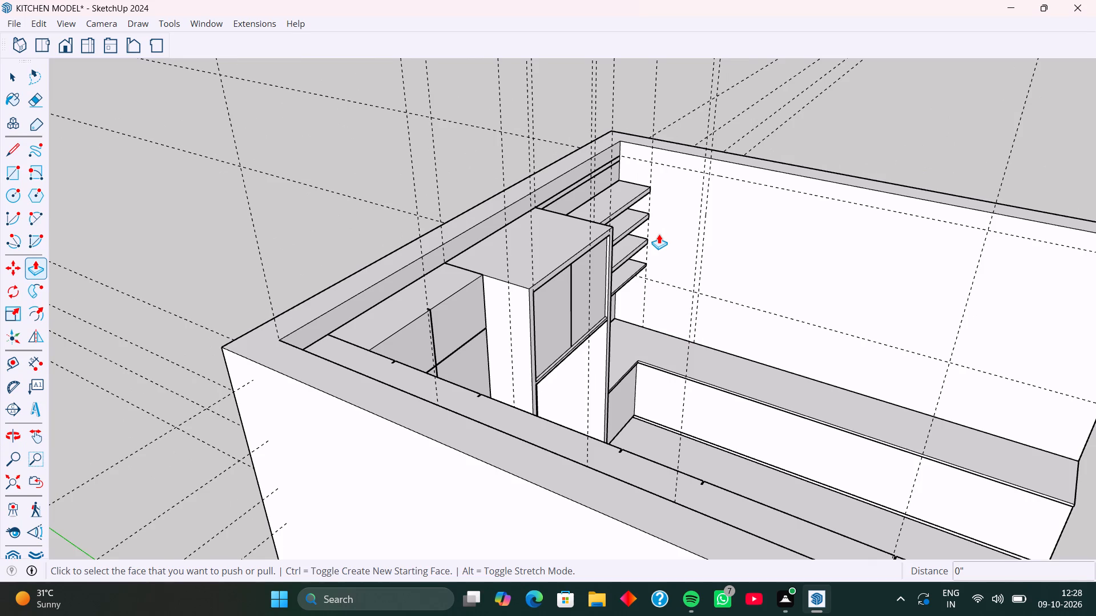
# Draw a rectangle about 4' 11" high and 2' wide on the wall beside the open shelves, ending above the countertop, and reverse its face.
pyautogui.press('r')
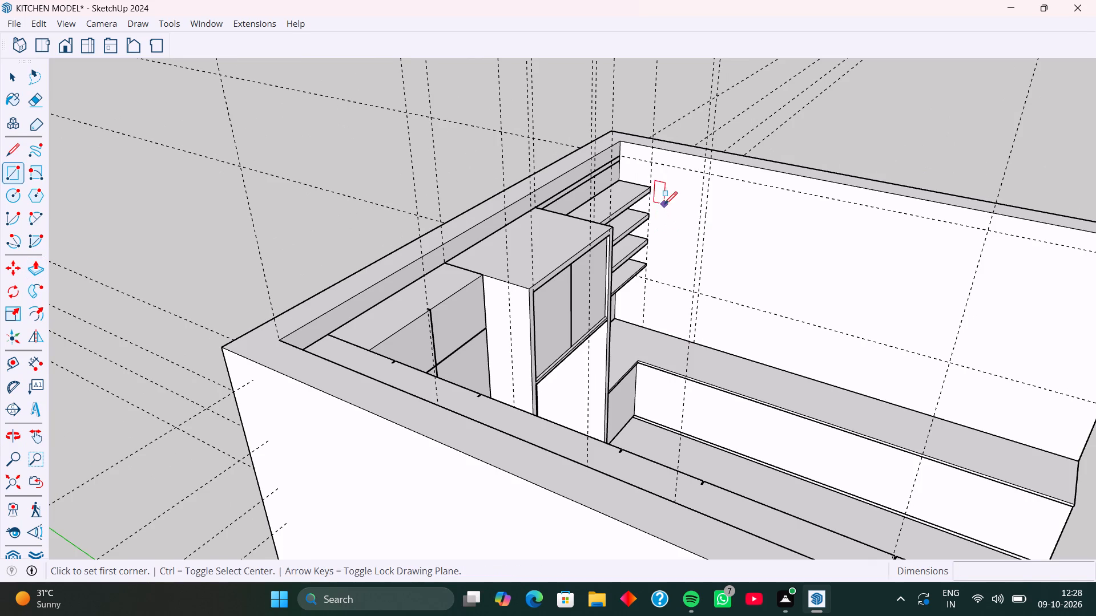
pyautogui.click(652, 163)
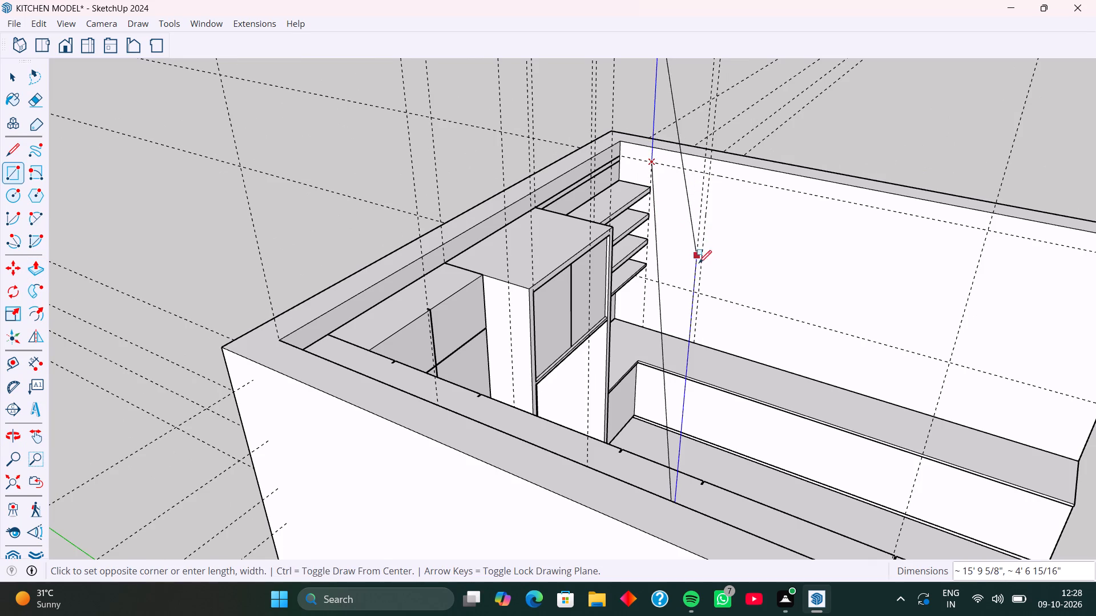
pyautogui.click(700, 311)
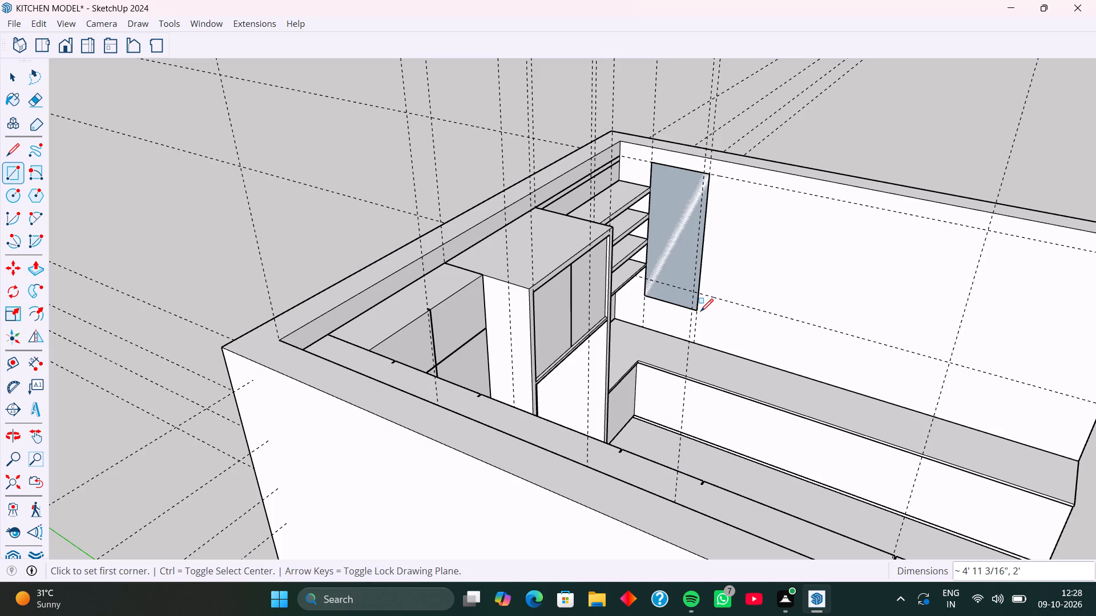
pyautogui.press('space')
pyautogui.click(675, 252)
pyautogui.rightClick(675, 252)
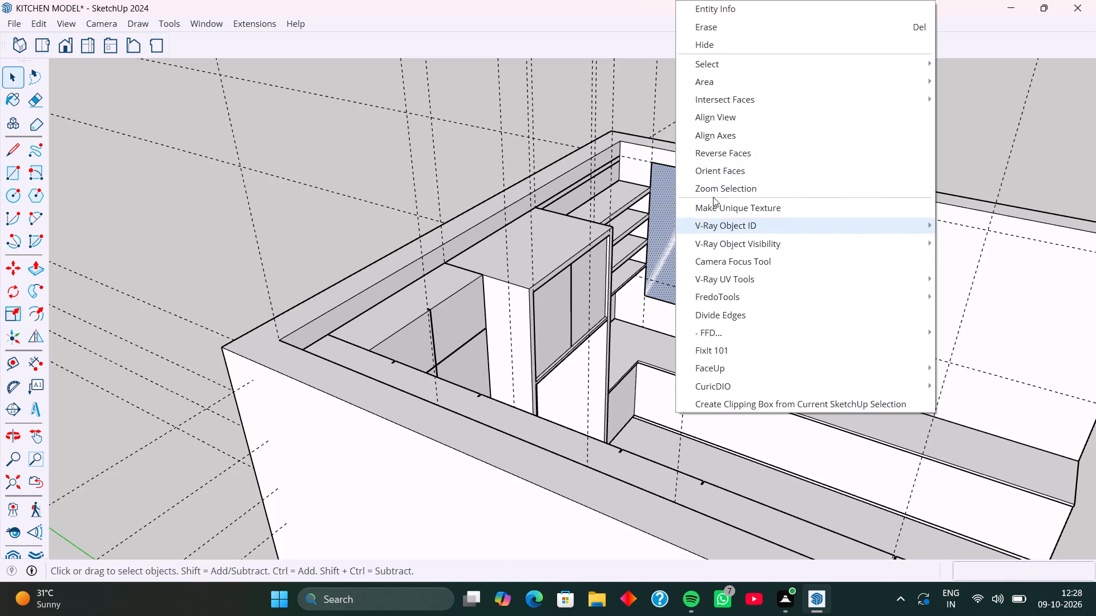
pyautogui.click(736, 150)
# Push/Pull the new wall rectangle beside the open shelves 10" out from the wall.
pyautogui.press('p')
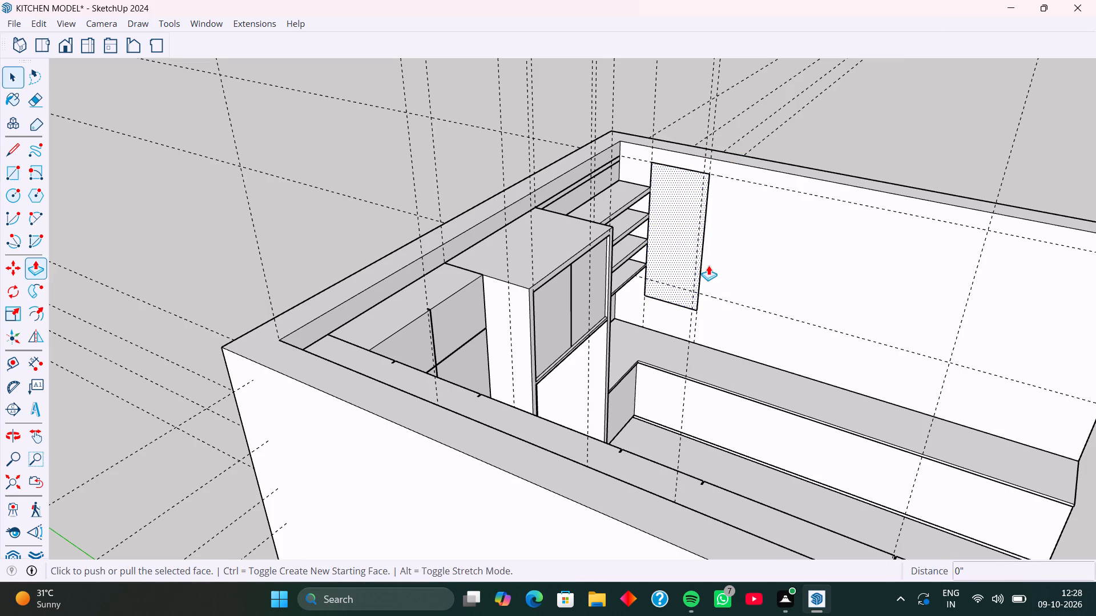
pyautogui.click(683, 247)
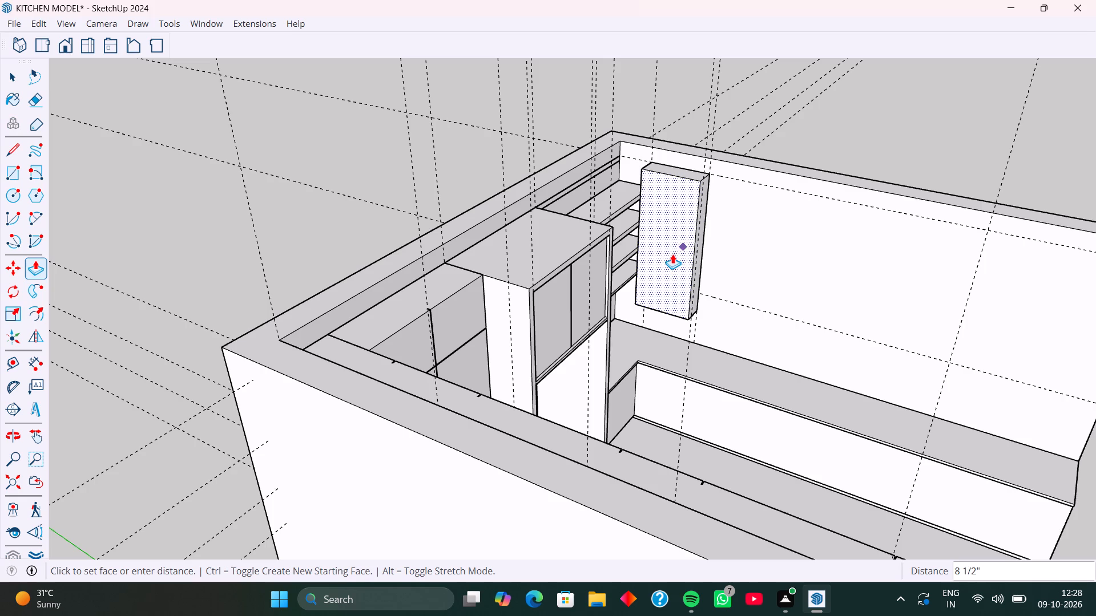
pyautogui.write('10')
pyautogui.press('Return')
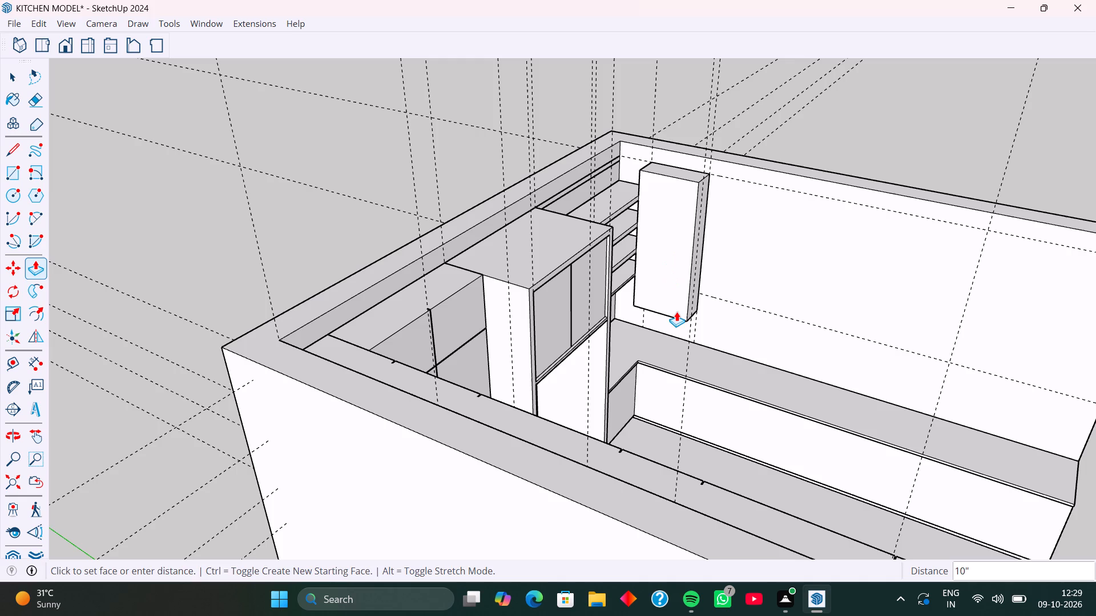
# Examine the upper cabinet block beside the open shelves from inside the room, including its underside and the gap above the countertop.
pyautogui.moveTo(679, 314); pyautogui.dragTo(635, 194, button='middle')
pyautogui.moveTo(703, 248); pyautogui.dragTo(543, 301, button='middle')
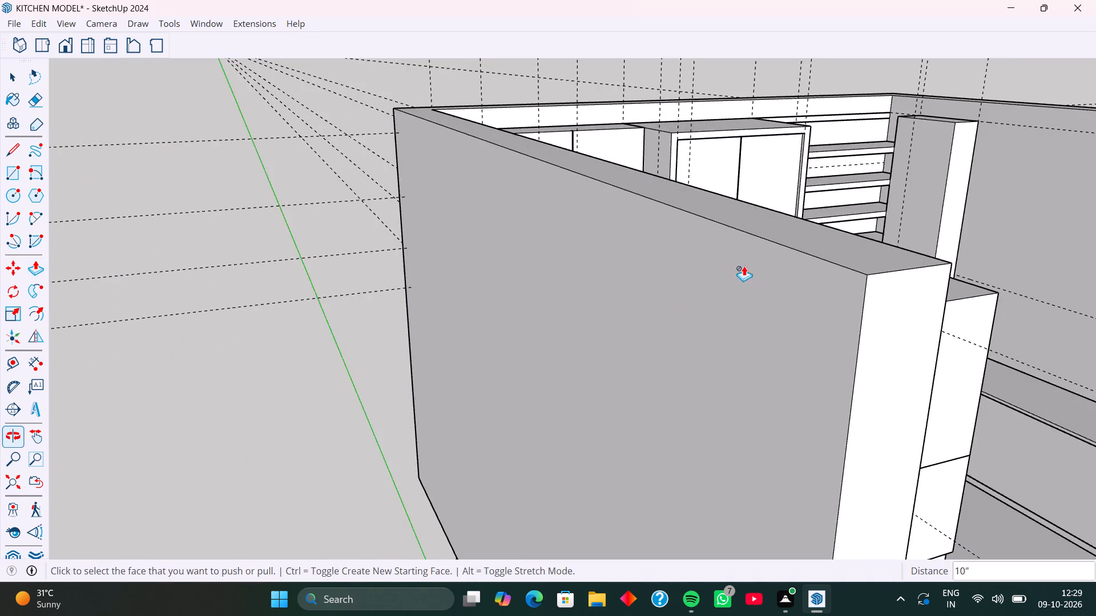
pyautogui.moveTo(745, 266); pyautogui.dragTo(671, 260, button='middle')
pyautogui.keyDown('shift'); pyautogui.moveTo(940, 244); pyautogui.dragTo(710, 283, button='middle'); pyautogui.keyUp('shift')
pyautogui.moveTo(896, 358); pyautogui.dragTo(894, 350, button='middle')
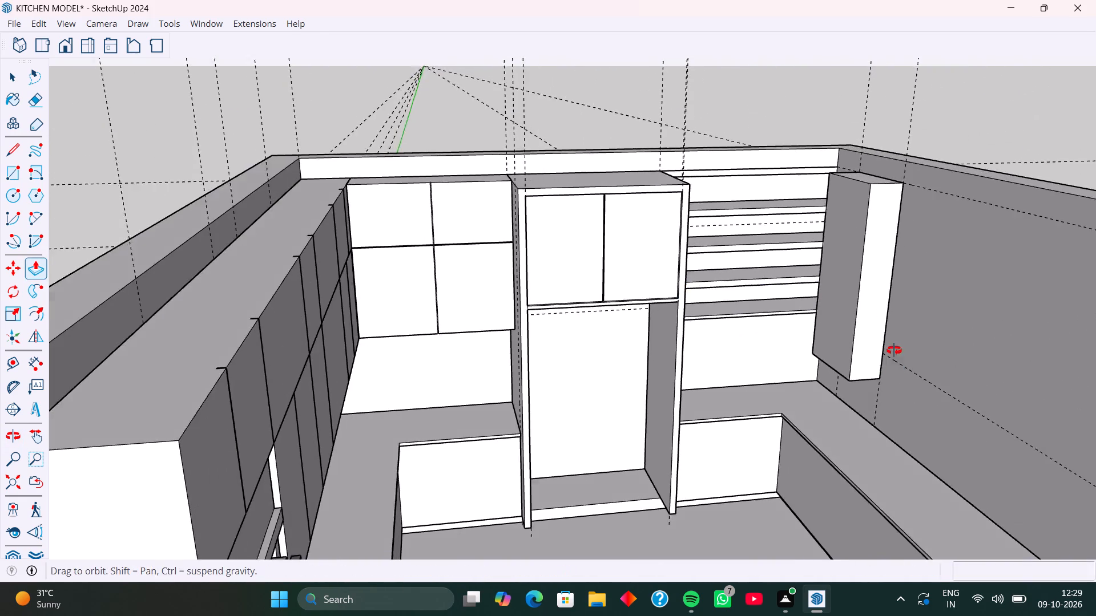
pyautogui.moveTo(894, 350); pyautogui.dragTo(885, 269, button='middle')
pyautogui.scroll(5, 873, 390)
pyautogui.moveTo(858, 382); pyautogui.dragTo(896, 334, button='middle')
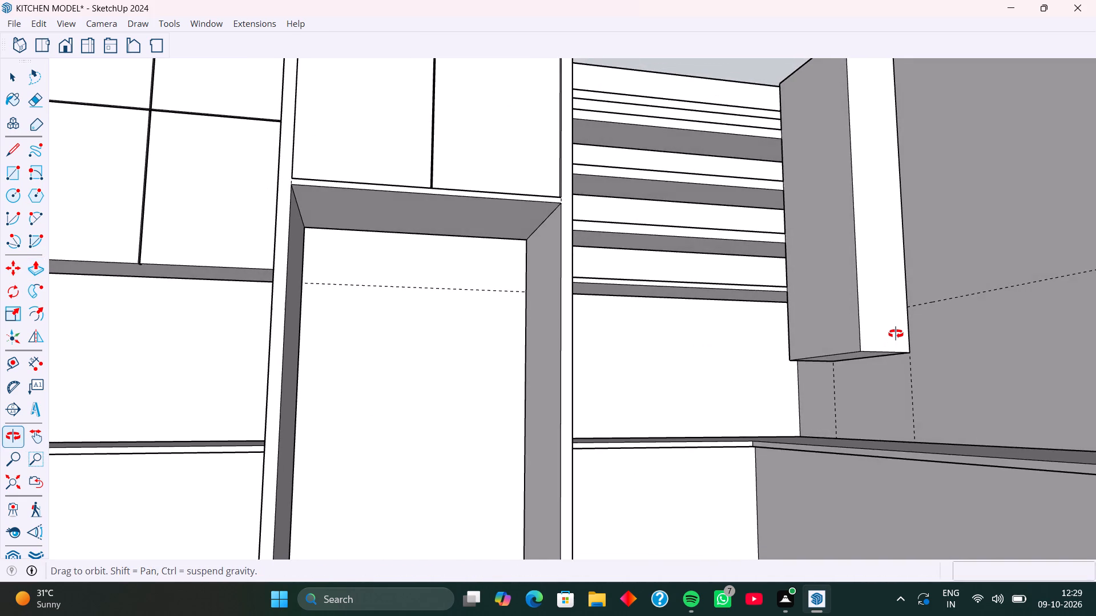
pyautogui.moveTo(896, 334); pyautogui.dragTo(895, 321, button='middle')
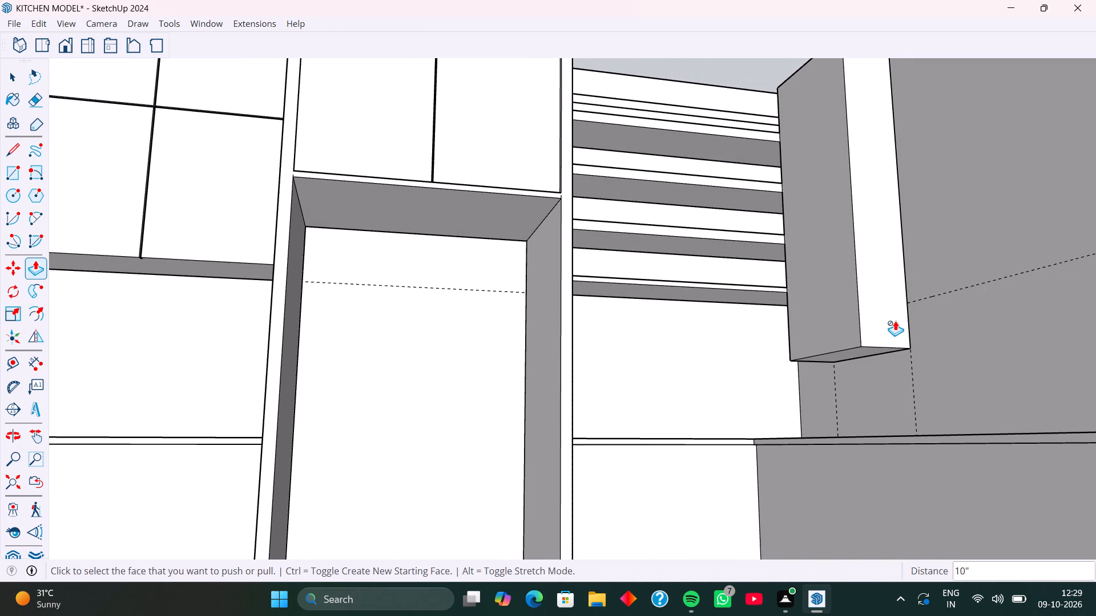
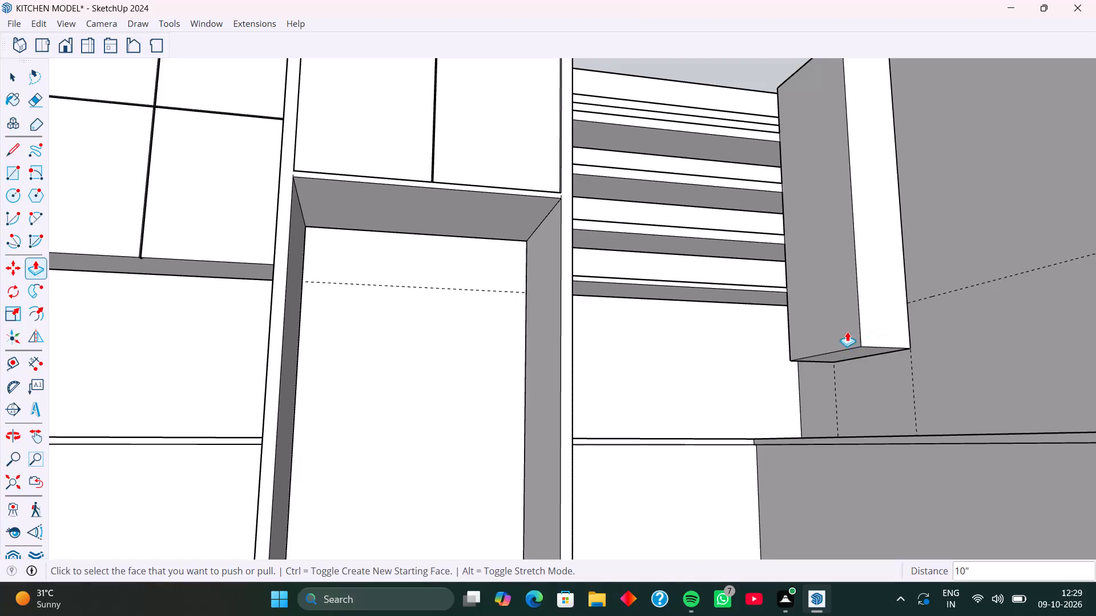
# Push/Pull the underside of the cabinet block beside the open shelves upward by about 6 3/16" to shorten it.
pyautogui.click(859, 354)
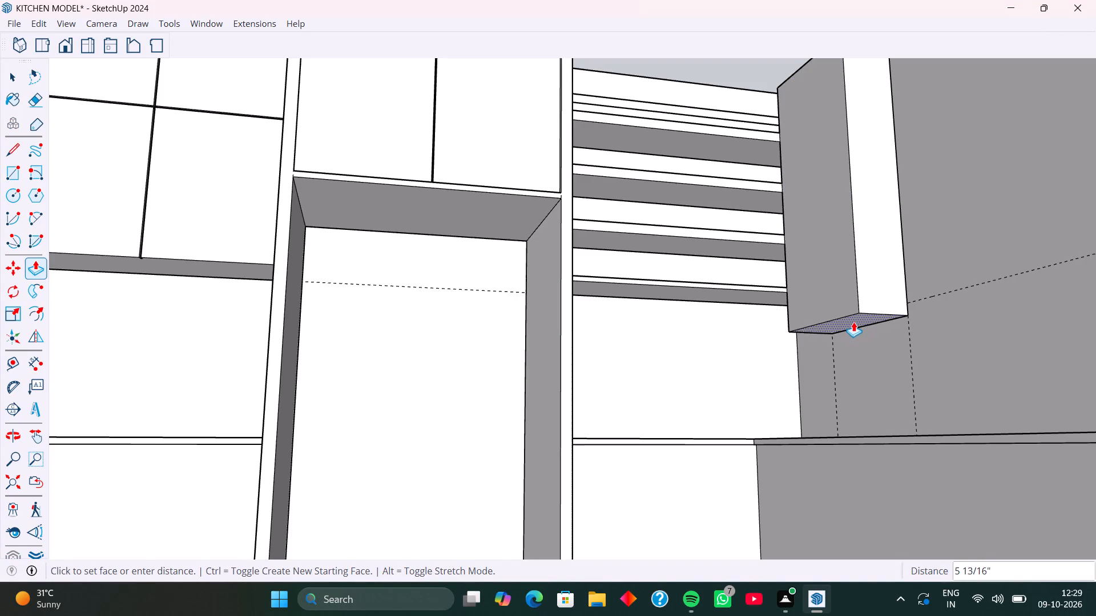
pyautogui.click(852, 321)
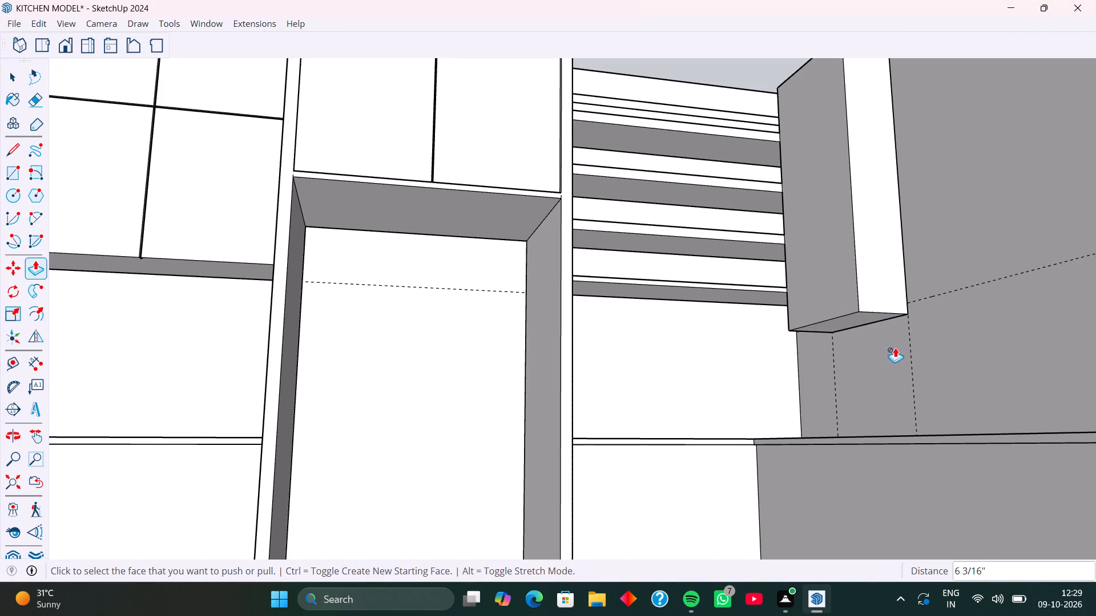
# Examine the upper cabinet block from inside the room, along with the open corner shelves and the wall strip above them.
pyautogui.moveTo(889, 346); pyautogui.dragTo(976, 448, button='middle')
pyautogui.moveTo(875, 307); pyautogui.dragTo(922, 353, button='middle')
pyautogui.scroll(1, 922, 353)
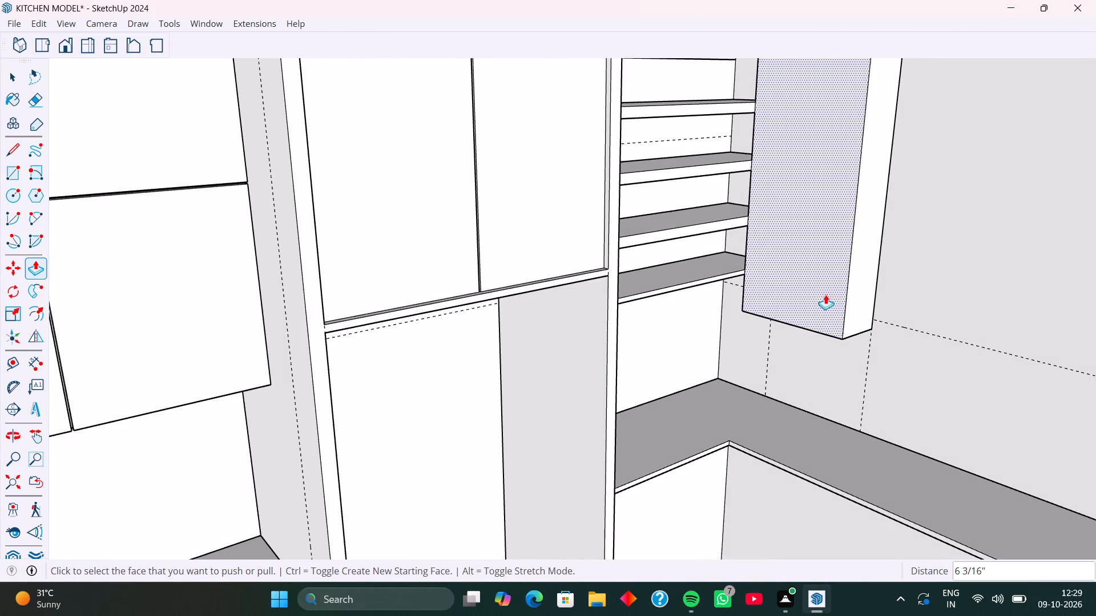
pyautogui.keyDown('shift'); pyautogui.moveTo(811, 258); pyautogui.dragTo(693, 374, button='middle'); pyautogui.keyUp('shift')
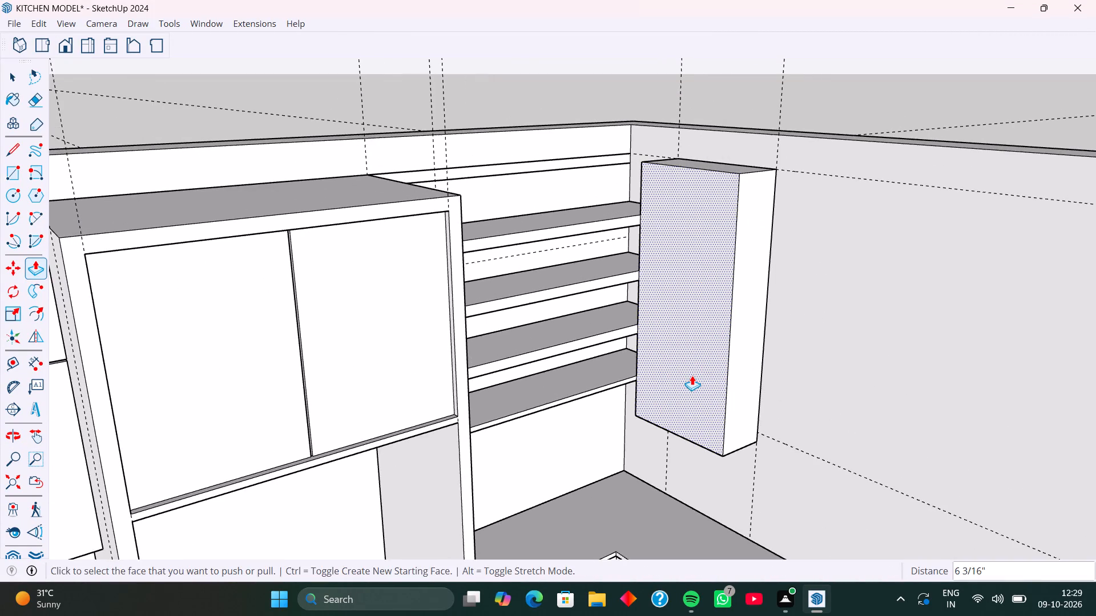
pyautogui.moveTo(692, 375); pyautogui.dragTo(731, 382, button='middle')
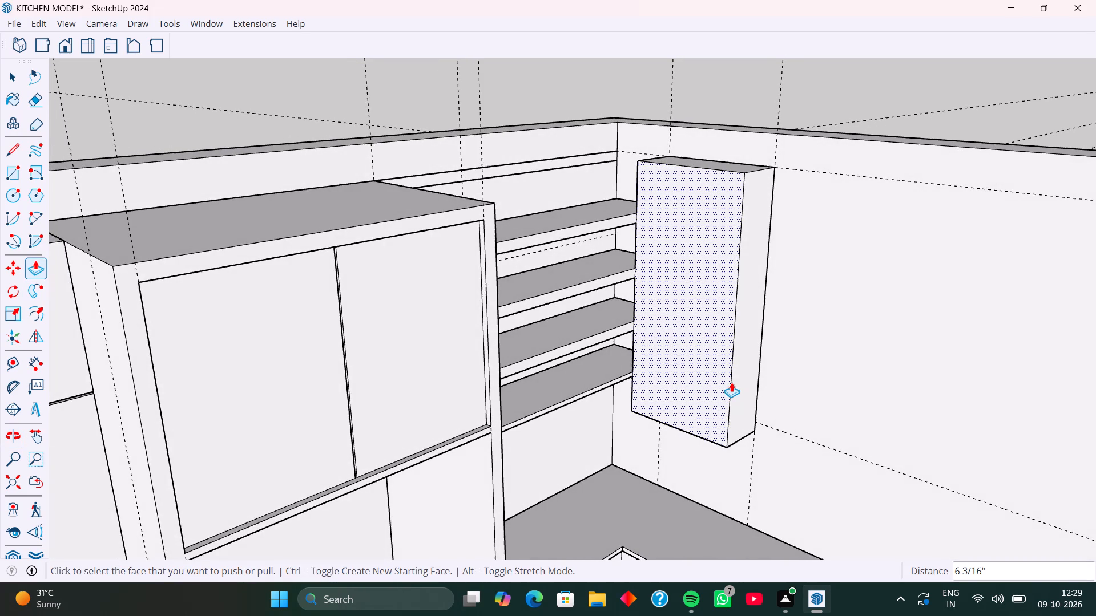
pyautogui.moveTo(731, 382); pyautogui.dragTo(542, 390, button='middle')
pyautogui.moveTo(691, 411); pyautogui.dragTo(650, 403, button='middle')
pyautogui.scroll(3, 579, 195)
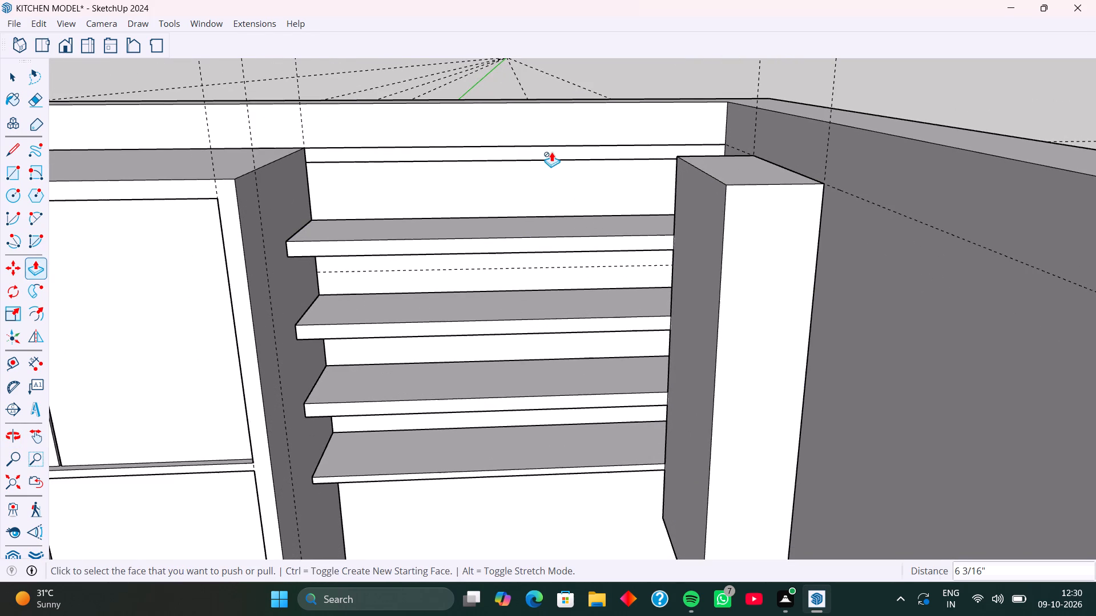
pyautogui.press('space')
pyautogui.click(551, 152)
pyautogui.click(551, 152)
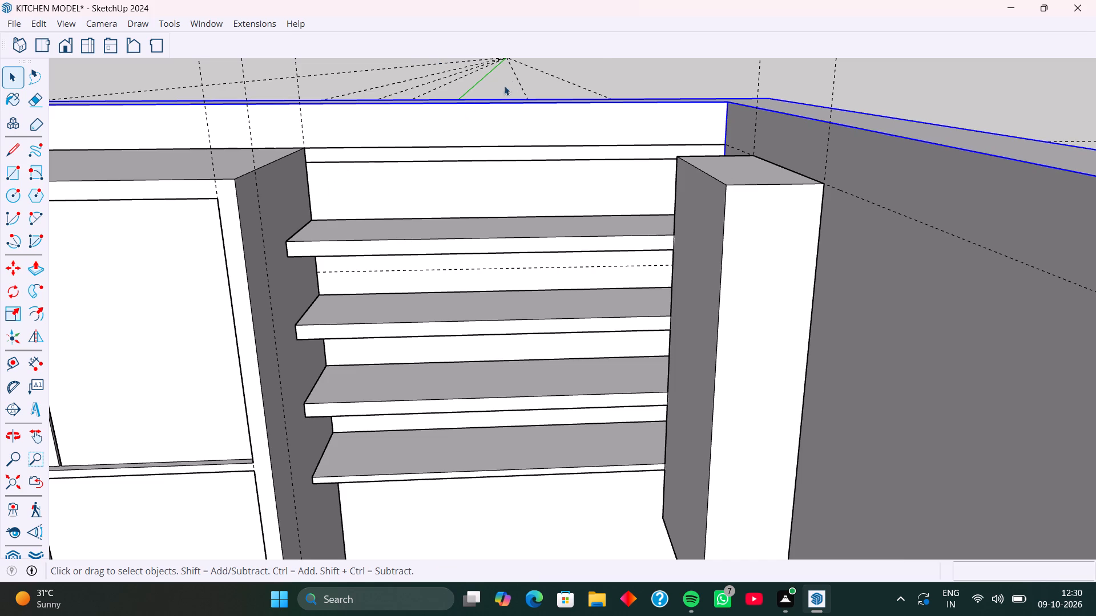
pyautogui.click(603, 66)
# Draw a vertical line about 2" long at each end of the narrow wall strip above the open shelves to close its outline.
pyautogui.press('l')
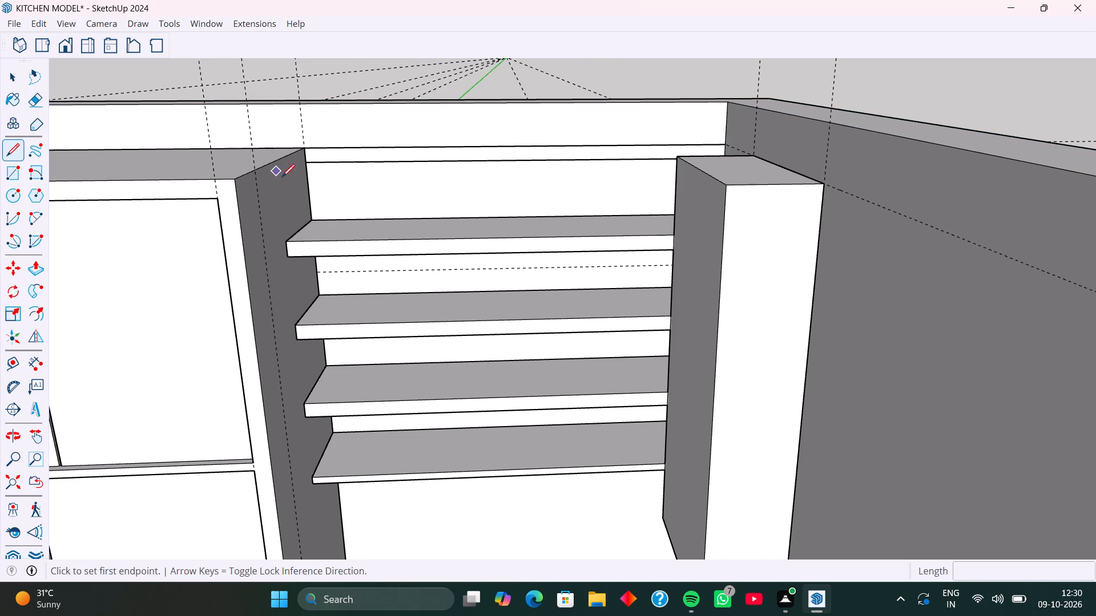
pyautogui.scroll(12, 316, 155)
pyautogui.click(287, 141)
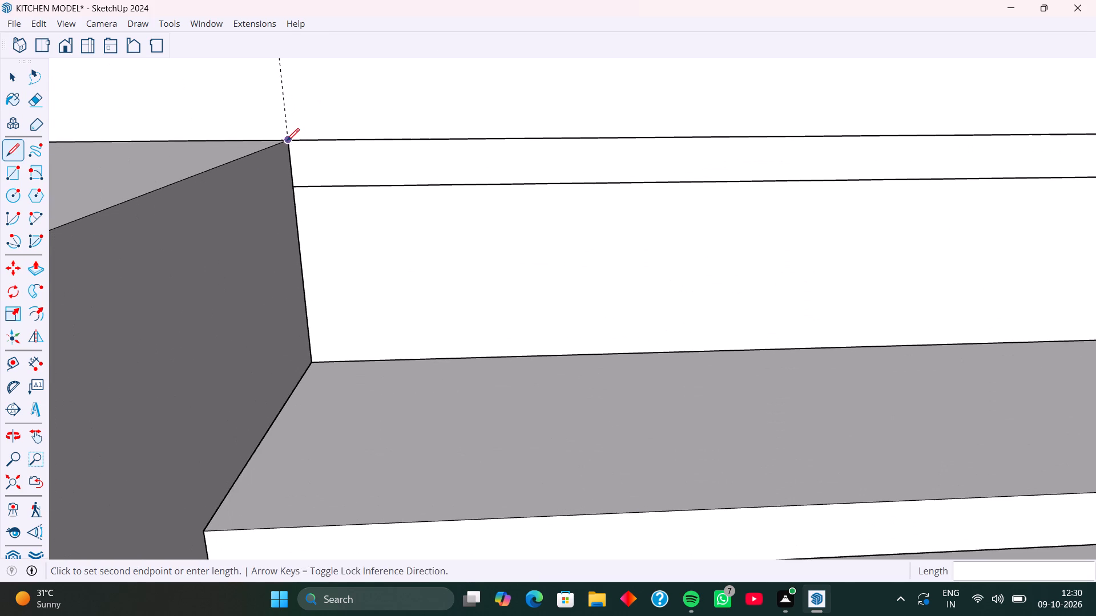
pyautogui.click(296, 187)
pyautogui.scroll(-2, 263, 188)
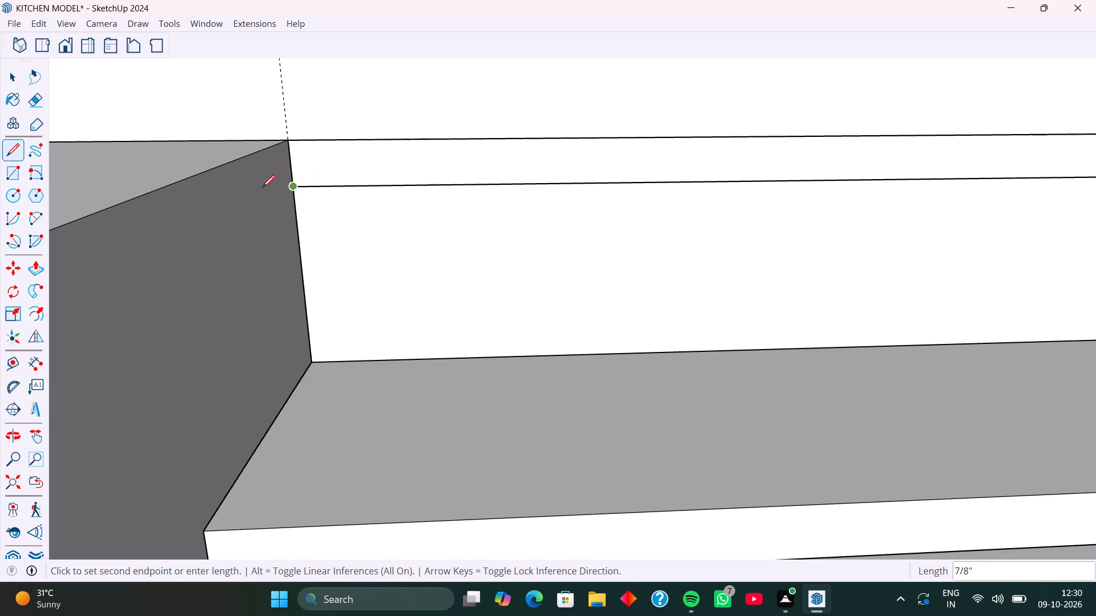
pyautogui.scroll(-15, 262, 188)
pyautogui.press('l')
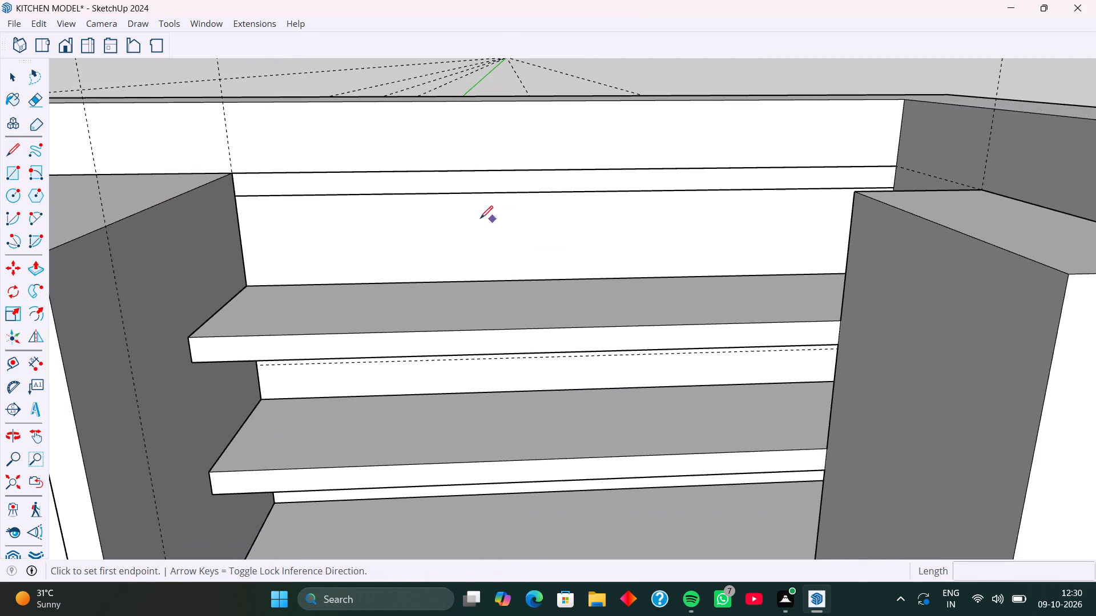
pyautogui.moveTo(404, 218); pyautogui.dragTo(535, 290, button='middle')
pyautogui.scroll(7, 844, 121)
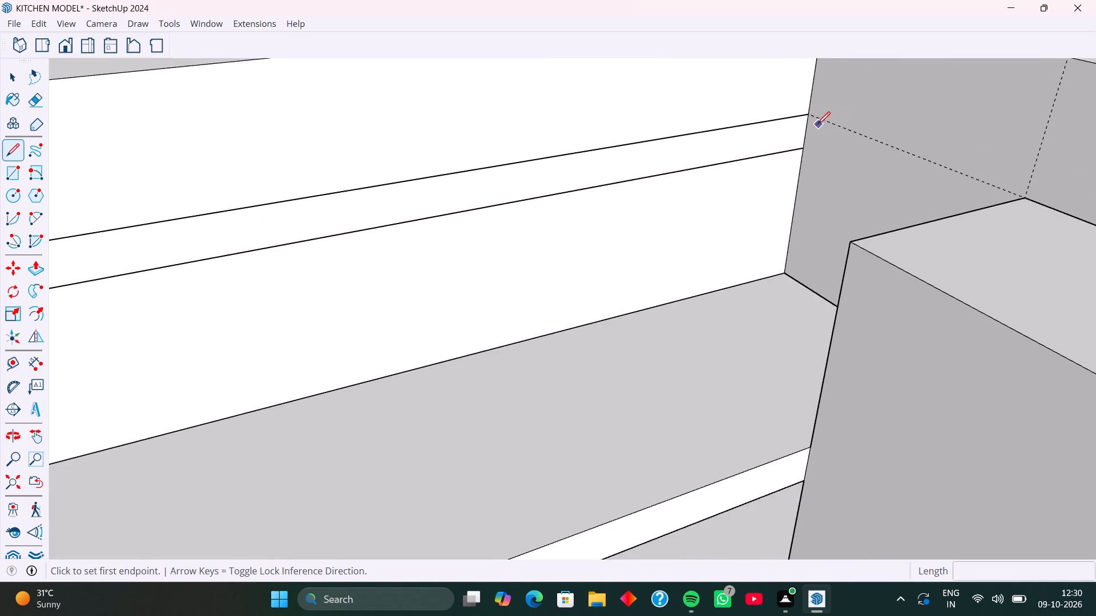
pyautogui.scroll(2, 817, 124)
pyautogui.click(803, 114)
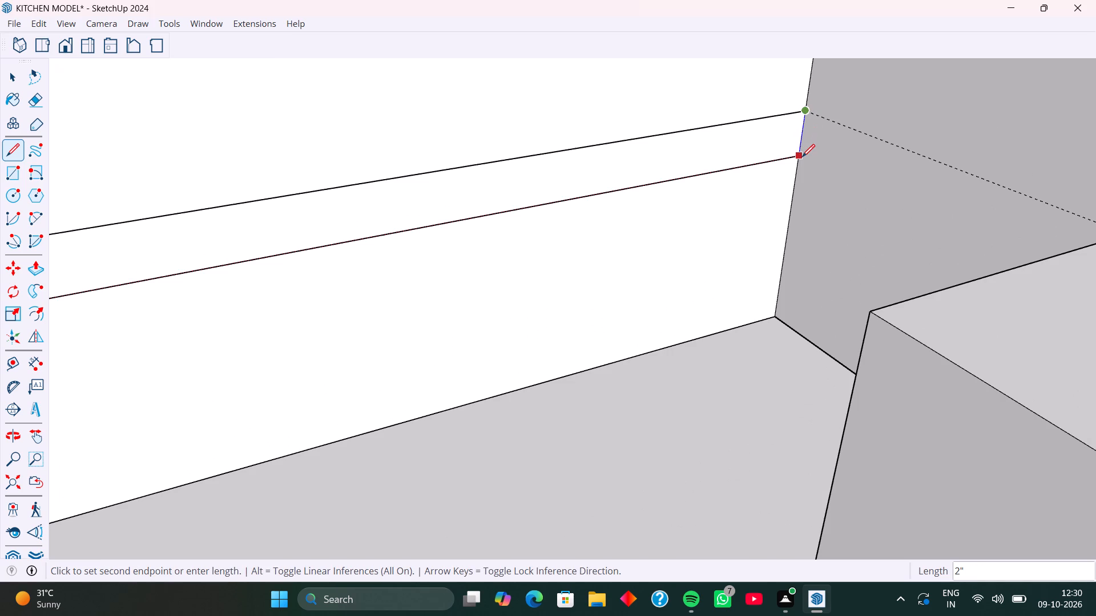
pyautogui.click(798, 157)
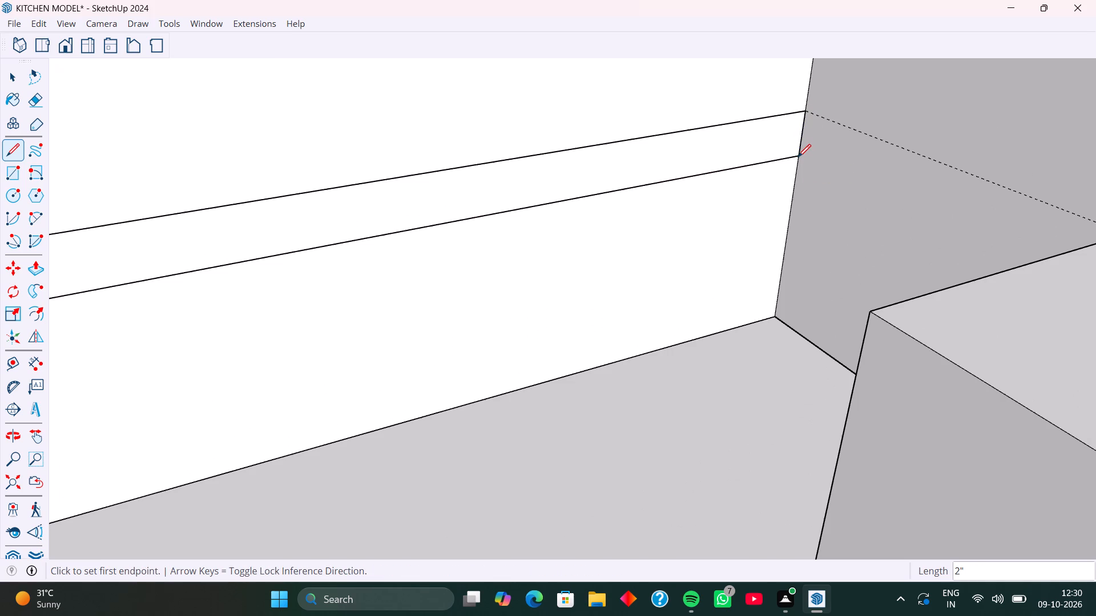
# Push/Pull the narrow strip above the open shelves 1" out from the wall.
pyautogui.press('p')
pyautogui.click(752, 143)
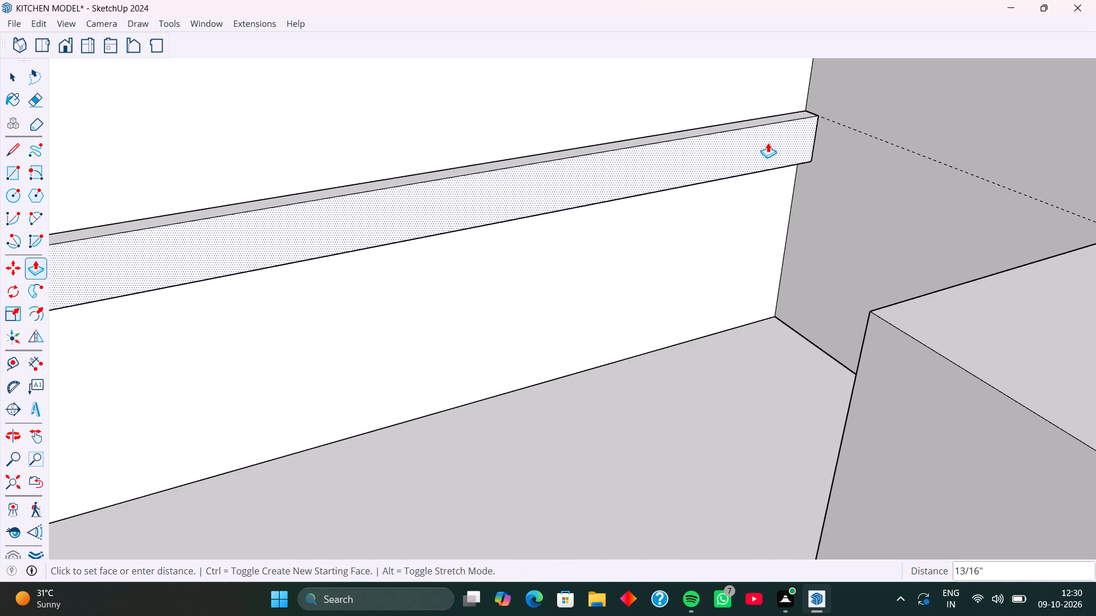
pyautogui.press('1')
pyautogui.press('Return')
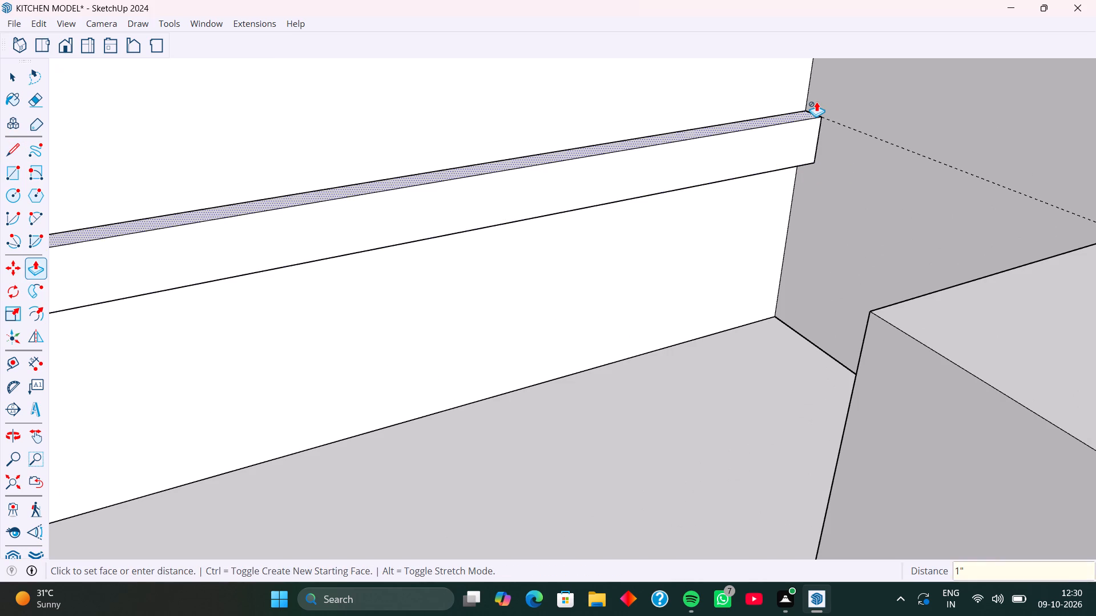
pyautogui.press('space')
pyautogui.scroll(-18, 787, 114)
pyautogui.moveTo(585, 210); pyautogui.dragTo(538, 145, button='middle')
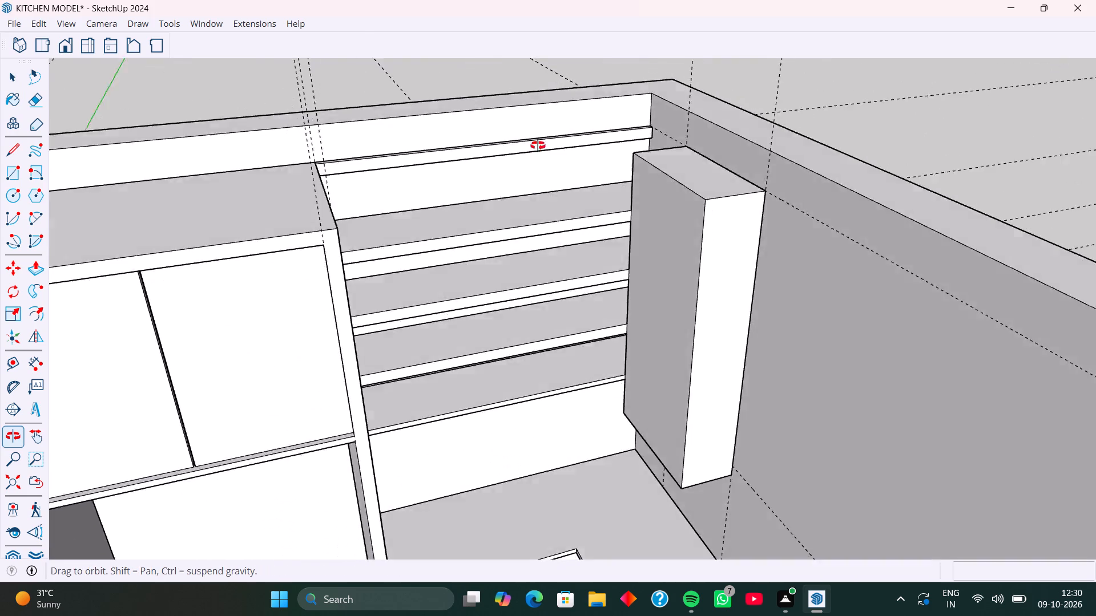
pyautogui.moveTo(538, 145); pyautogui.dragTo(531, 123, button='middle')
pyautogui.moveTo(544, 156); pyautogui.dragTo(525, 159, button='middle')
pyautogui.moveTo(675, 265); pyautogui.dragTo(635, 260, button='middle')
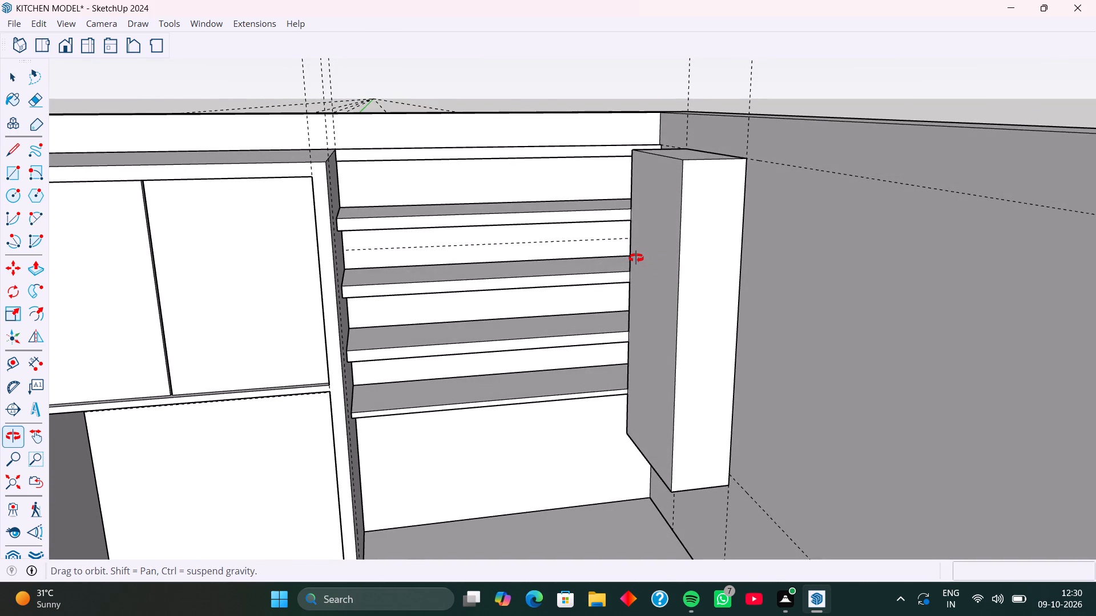
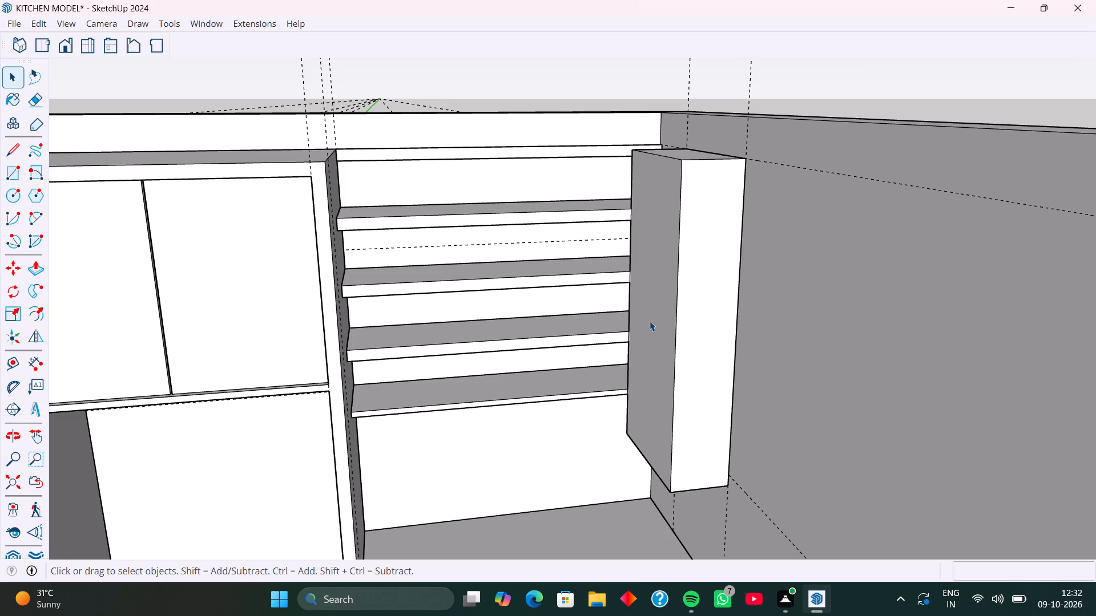
# Select the large side face of the upper cabinet block that faces the open corner shelves.
pyautogui.moveTo(653, 359); pyautogui.dragTo(763, 325, button='middle')
pyautogui.moveTo(679, 333); pyautogui.dragTo(734, 326, button='middle')
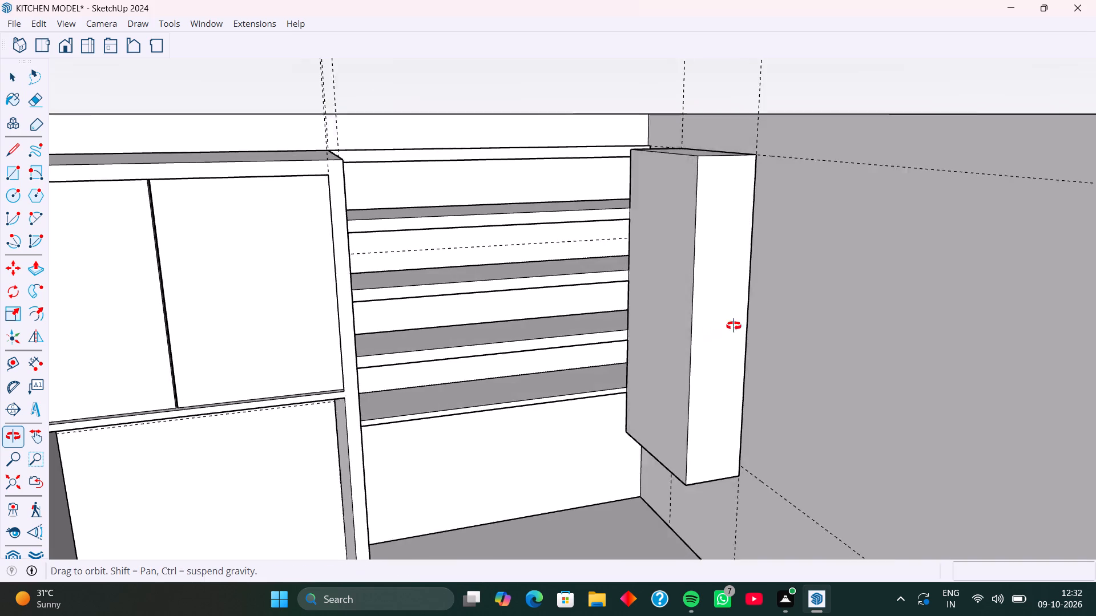
pyautogui.moveTo(734, 326); pyautogui.dragTo(837, 349, button='middle')
pyautogui.moveTo(703, 305); pyautogui.dragTo(755, 301, button='middle')
pyautogui.click(716, 295)
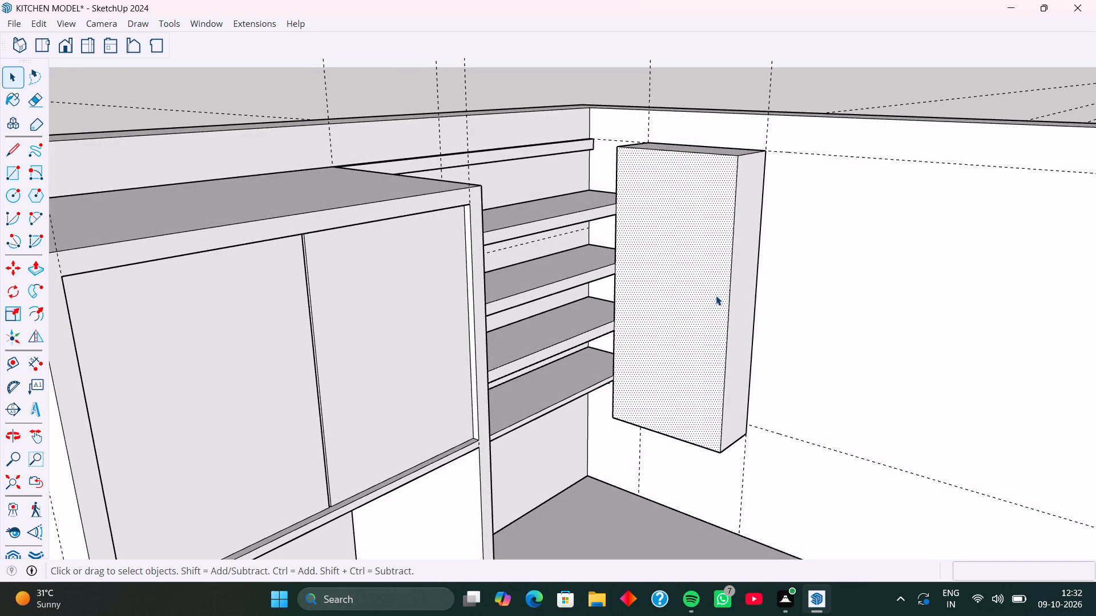
pyautogui.moveTo(706, 295); pyautogui.dragTo(747, 288, button='middle')
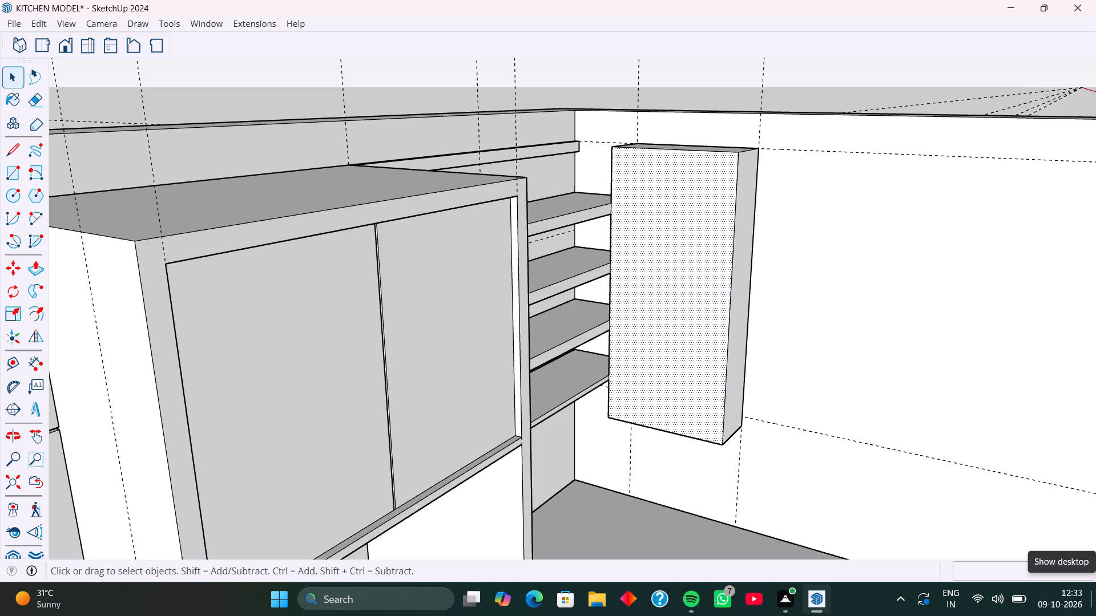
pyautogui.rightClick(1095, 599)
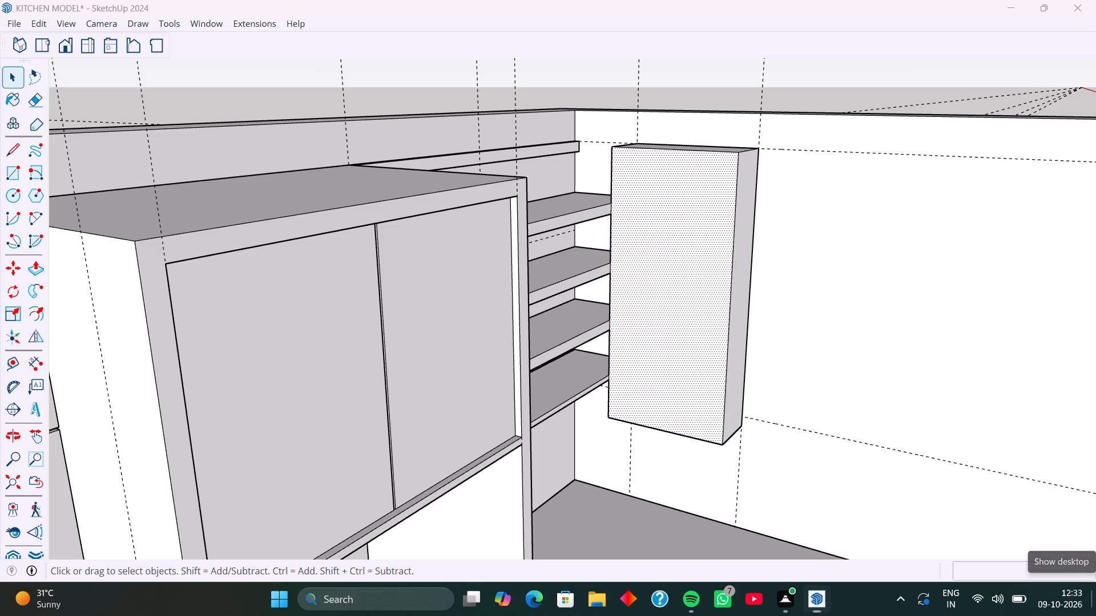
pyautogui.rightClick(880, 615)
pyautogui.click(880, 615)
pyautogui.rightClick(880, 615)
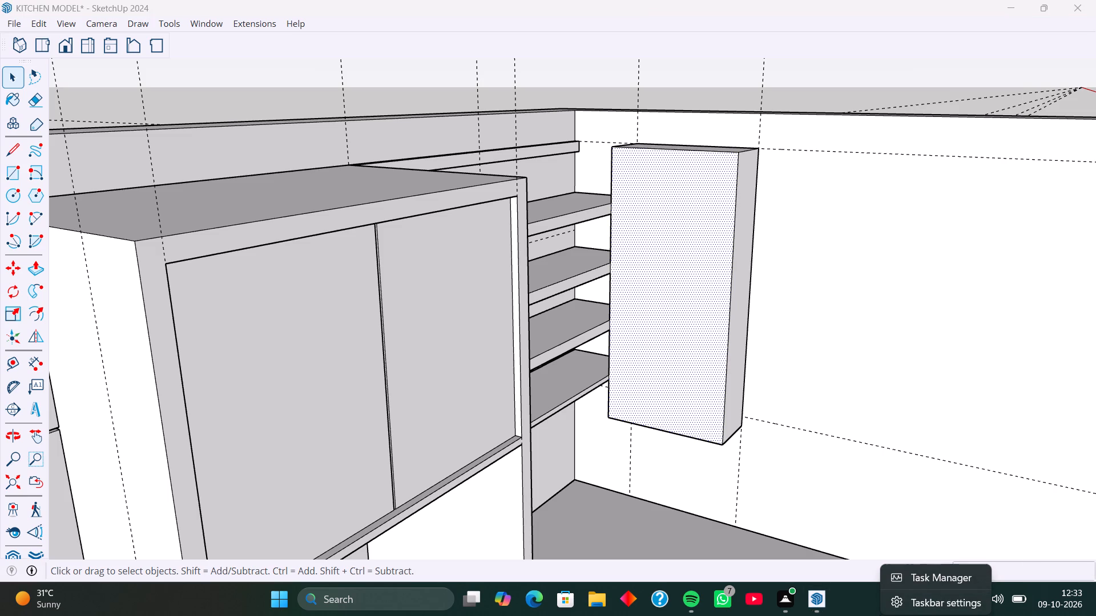
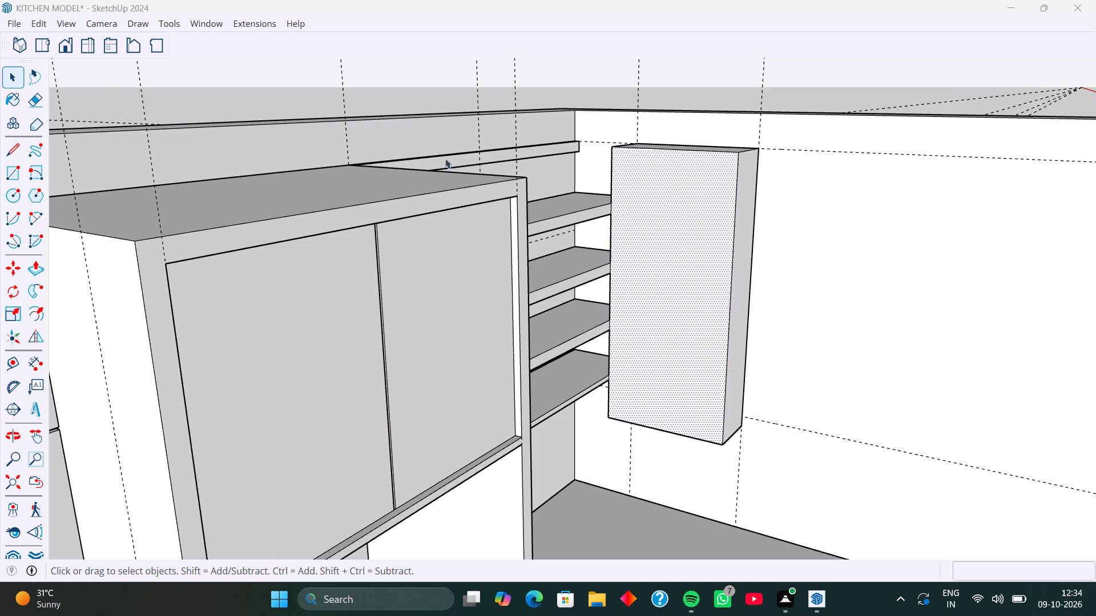
# Examine the whole kitchen model, including its cabinets, shelves and walls, from several sides and from outside.
pyautogui.scroll(-4, 421, 156)
pyautogui.scroll(-8, 510, 217)
pyautogui.moveTo(557, 258); pyautogui.dragTo(464, 286, button='middle')
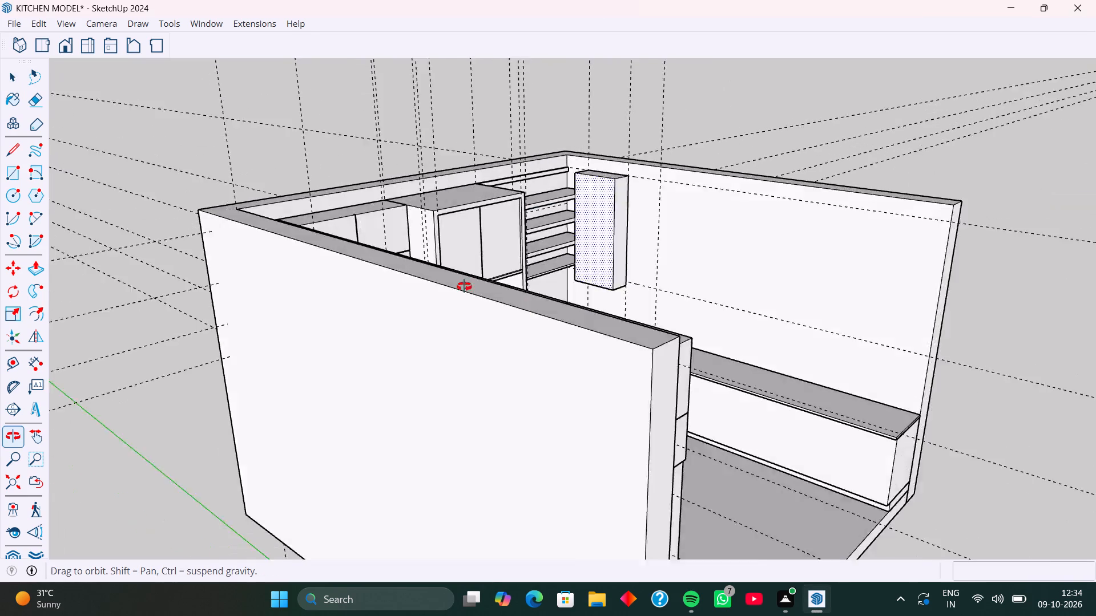
pyautogui.moveTo(464, 286); pyautogui.dragTo(285, 281, button='middle')
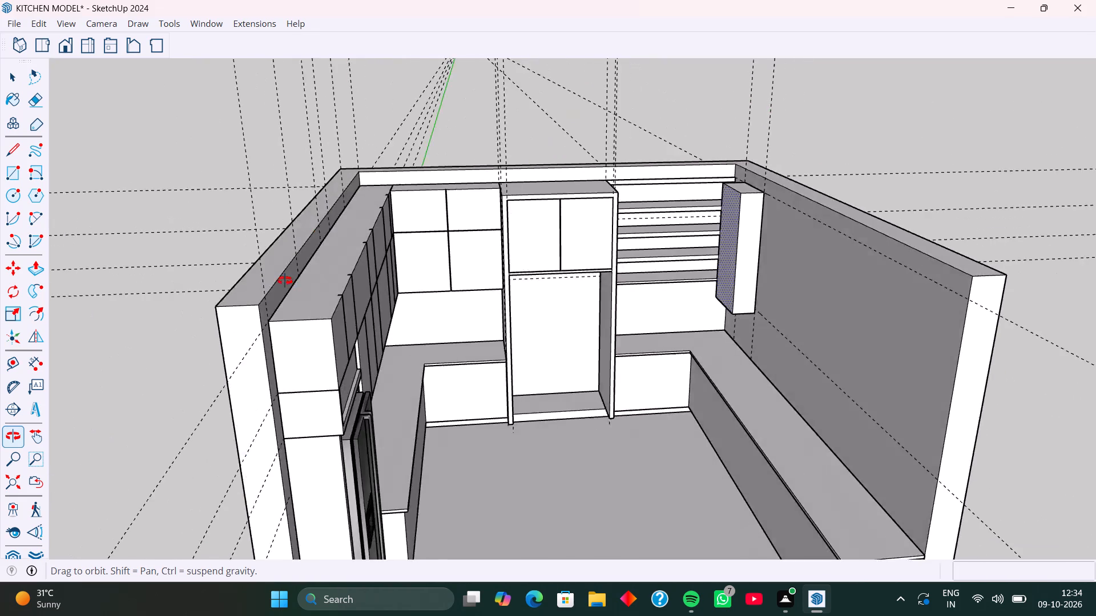
pyautogui.moveTo(285, 281); pyautogui.dragTo(160, 266, button='middle')
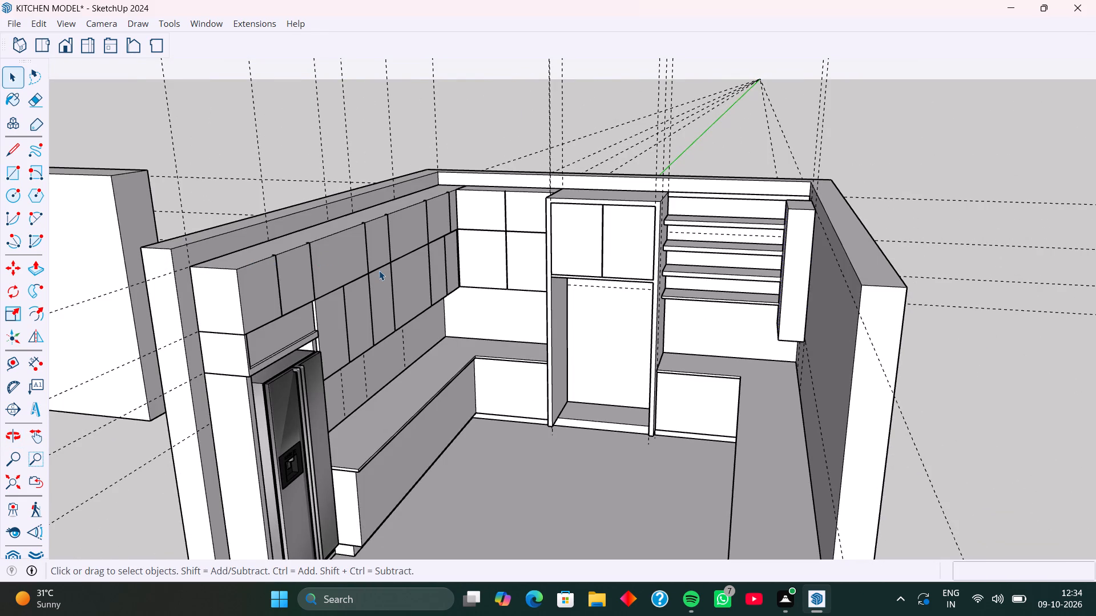
pyautogui.scroll(-11, 379, 270)
pyautogui.moveTo(546, 286); pyautogui.dragTo(457, 330, button='middle')
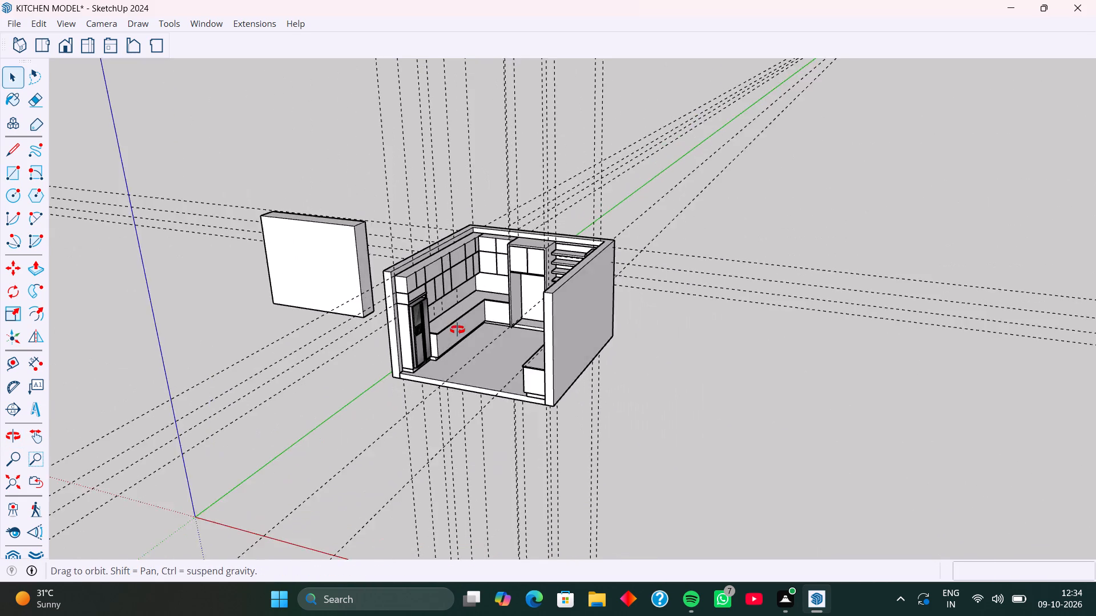
pyautogui.moveTo(457, 330); pyautogui.dragTo(418, 339, button='middle')
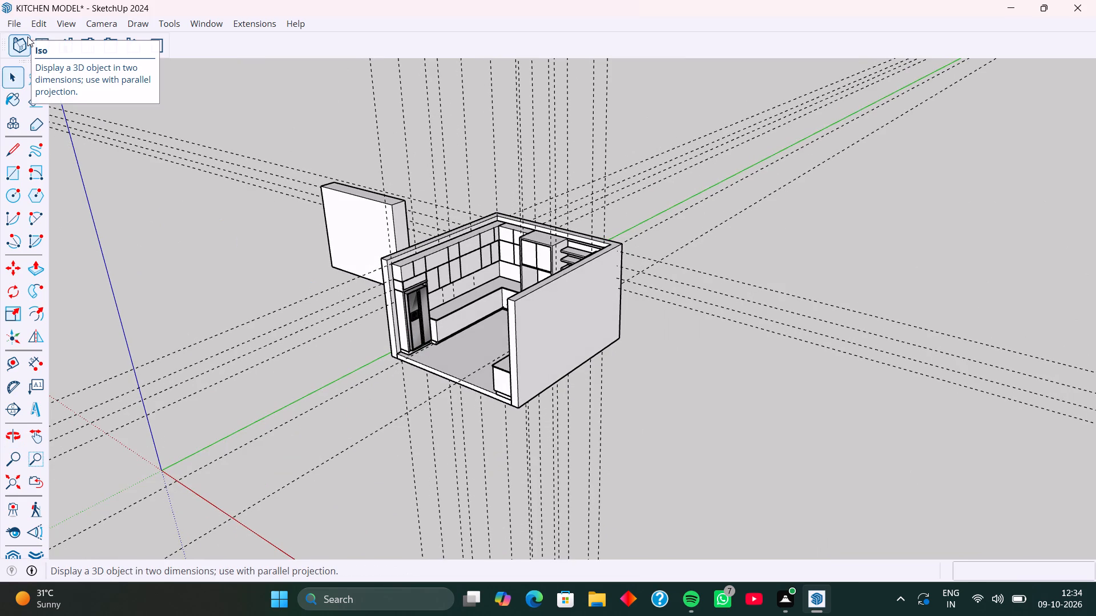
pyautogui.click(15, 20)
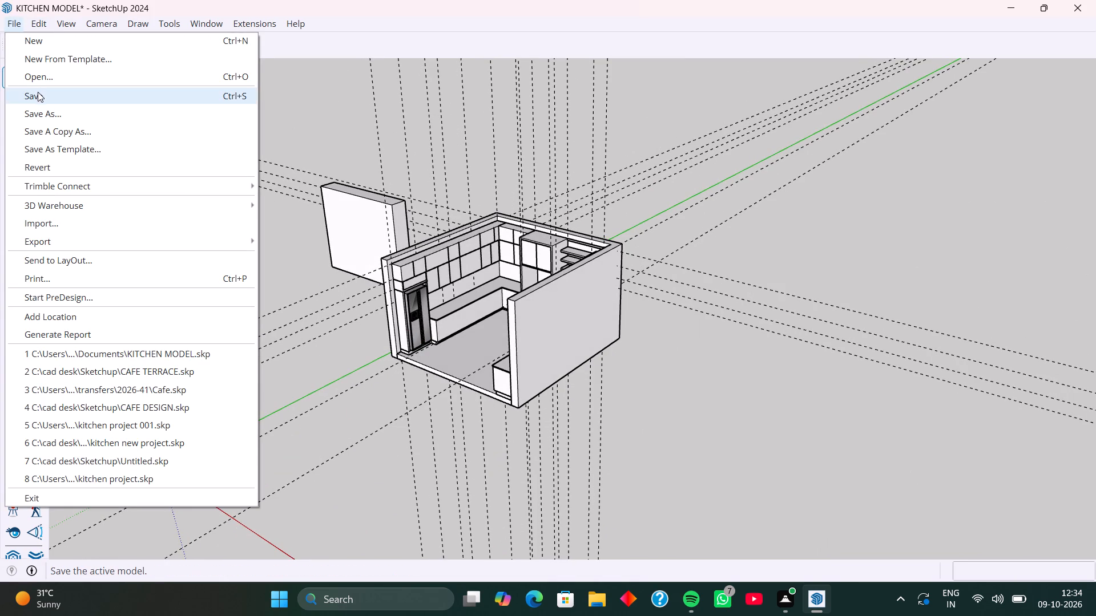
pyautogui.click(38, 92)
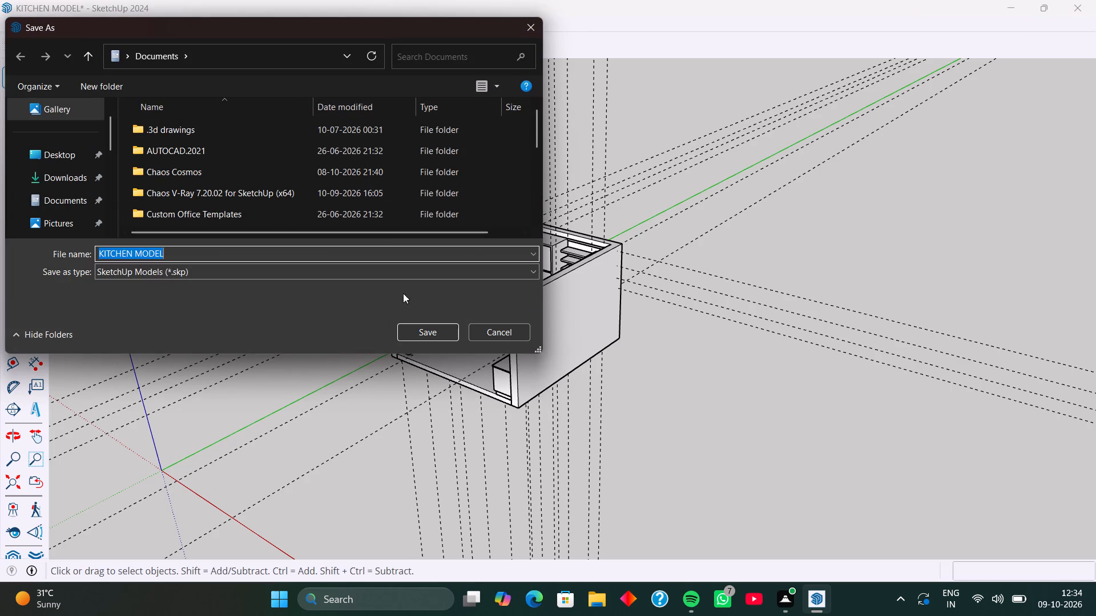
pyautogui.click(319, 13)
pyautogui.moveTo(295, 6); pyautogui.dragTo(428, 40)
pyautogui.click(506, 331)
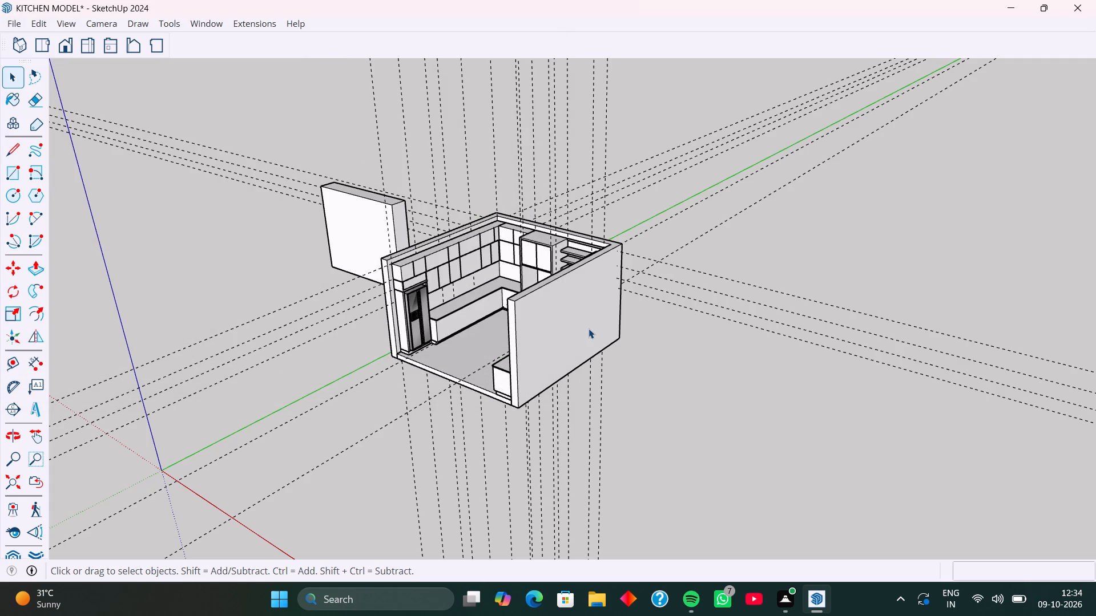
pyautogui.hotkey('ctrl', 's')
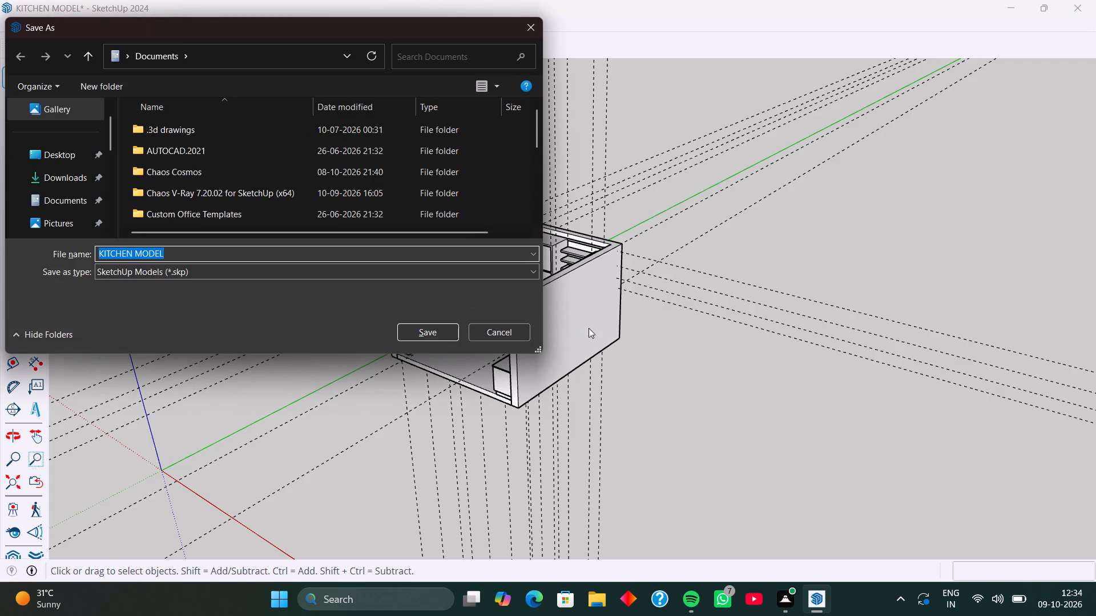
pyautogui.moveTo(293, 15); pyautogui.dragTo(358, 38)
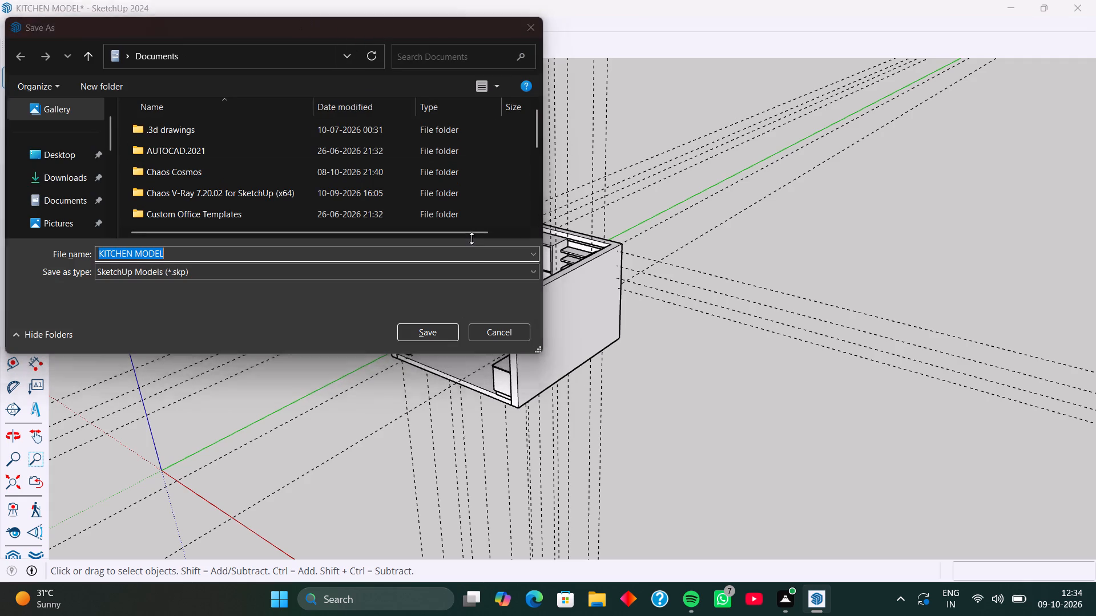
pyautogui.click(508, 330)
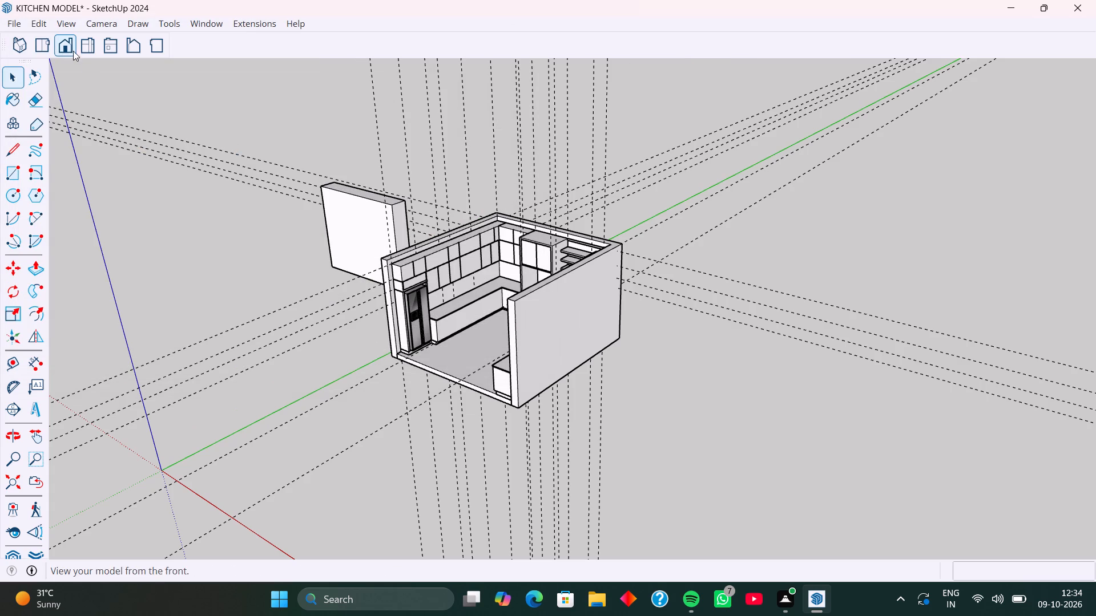
# Save the kitchen model in the Documents folder under the name KITCHEN MODEL1.
pyautogui.click(15, 25)
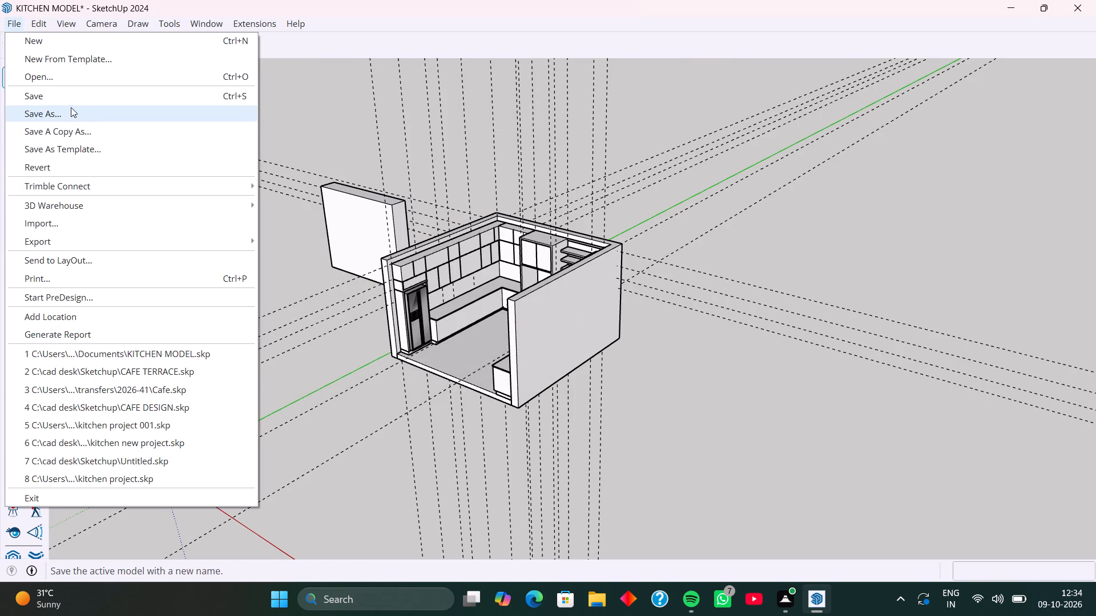
pyautogui.click(64, 91)
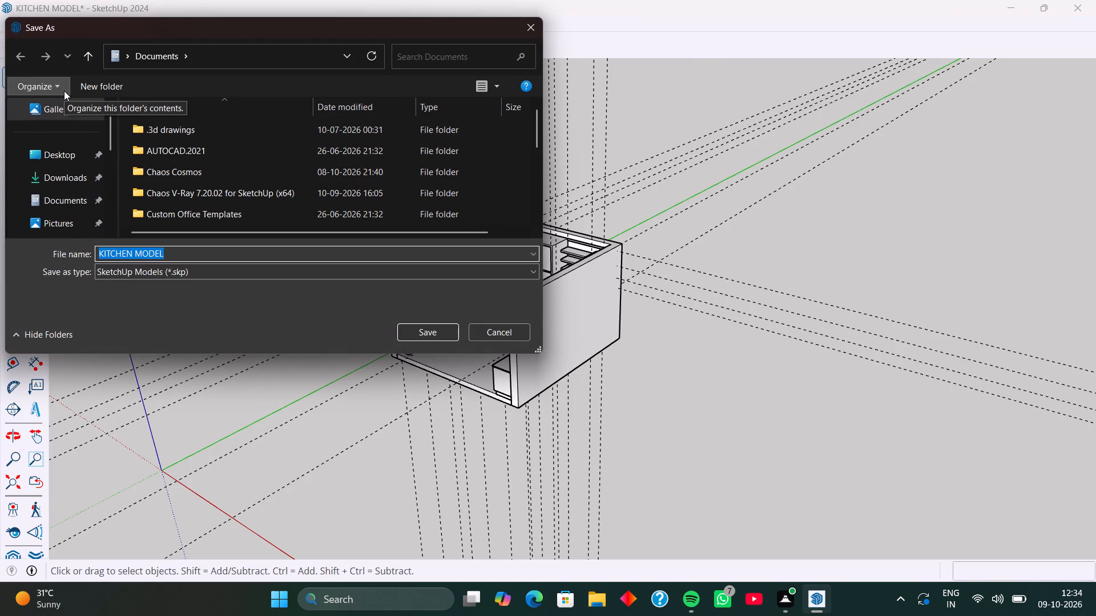
pyautogui.click(205, 256)
pyautogui.press('1')
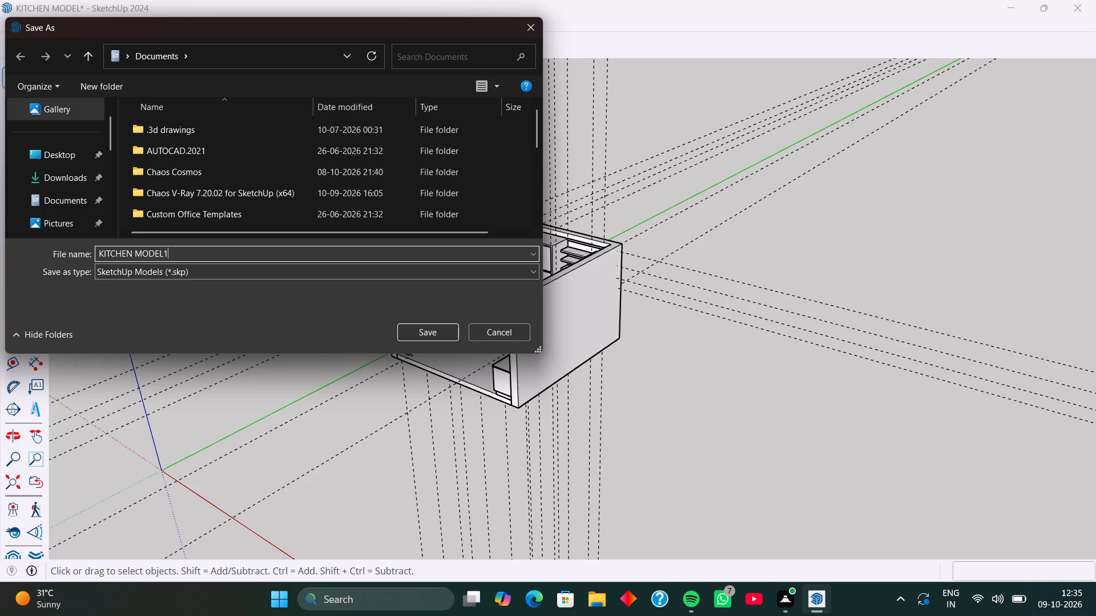
pyautogui.click(415, 338)
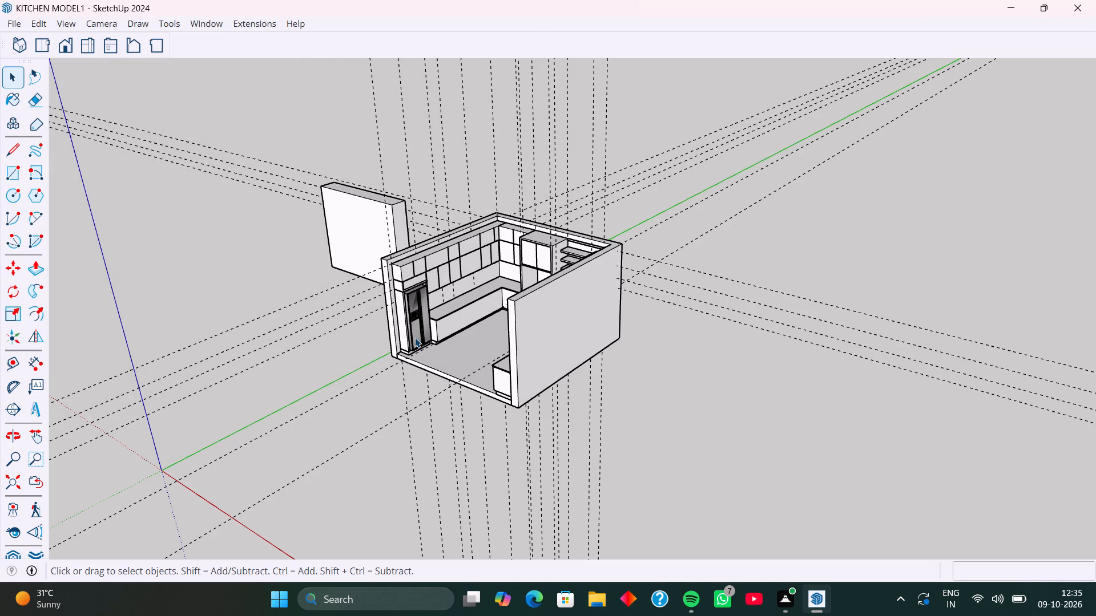
# Switch to File Explorer and open the SketchUp model 12-09-2026 (1) from the Sketchup folder.
pyautogui.click(18, 26)
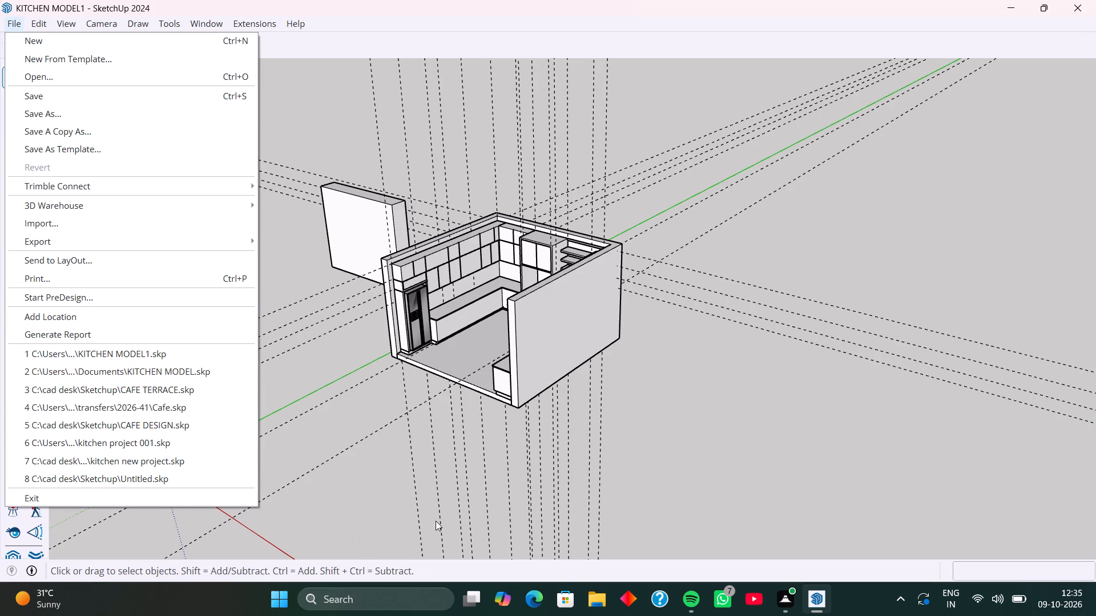
pyautogui.click(607, 600)
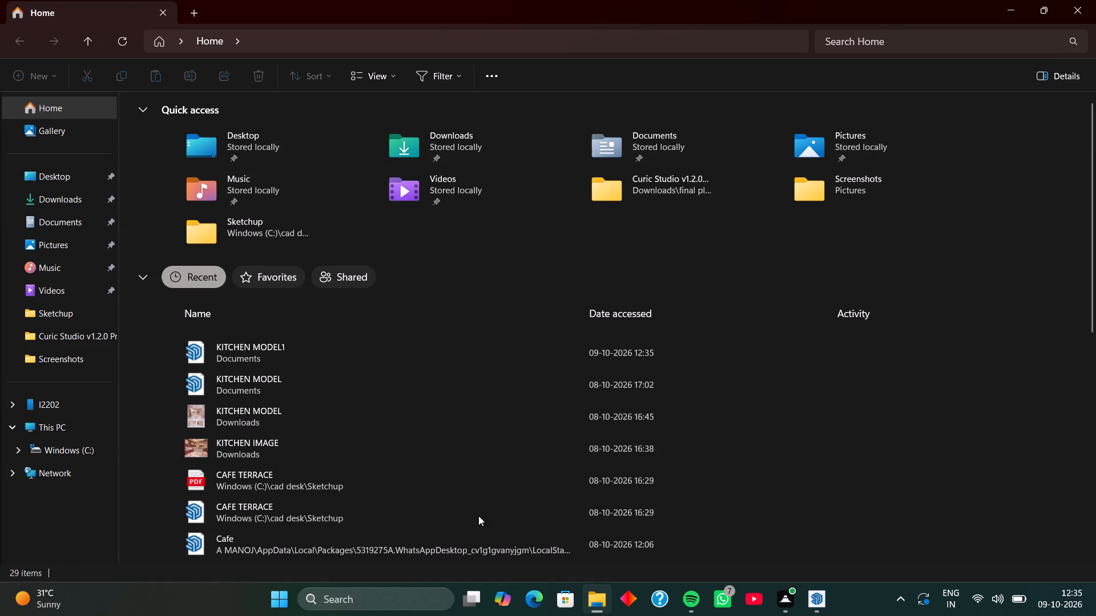
pyautogui.click(65, 311)
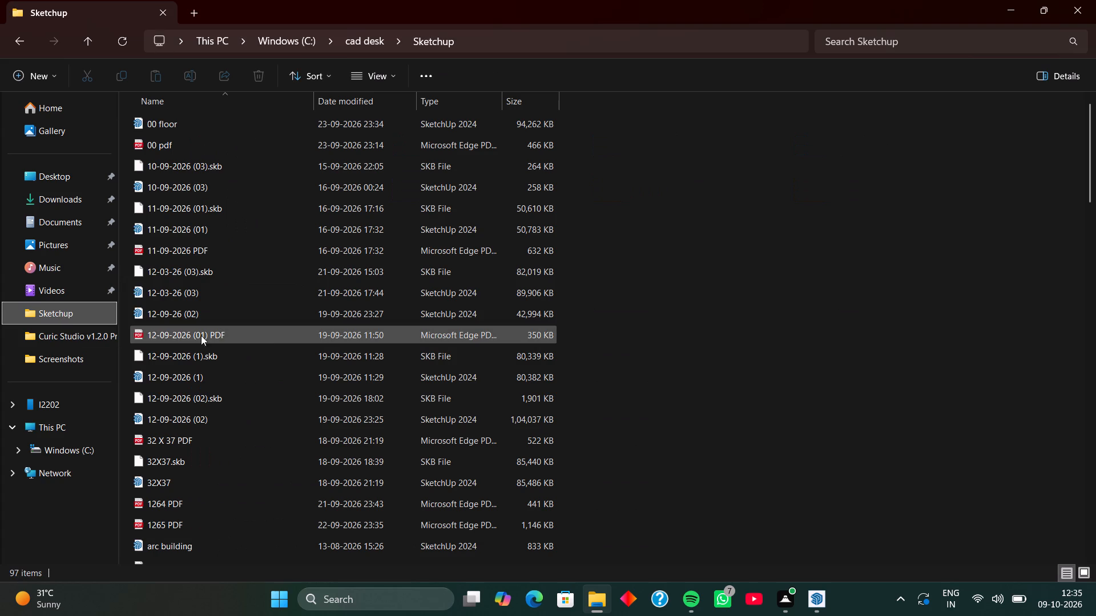
pyautogui.scroll(2, 196, 332)
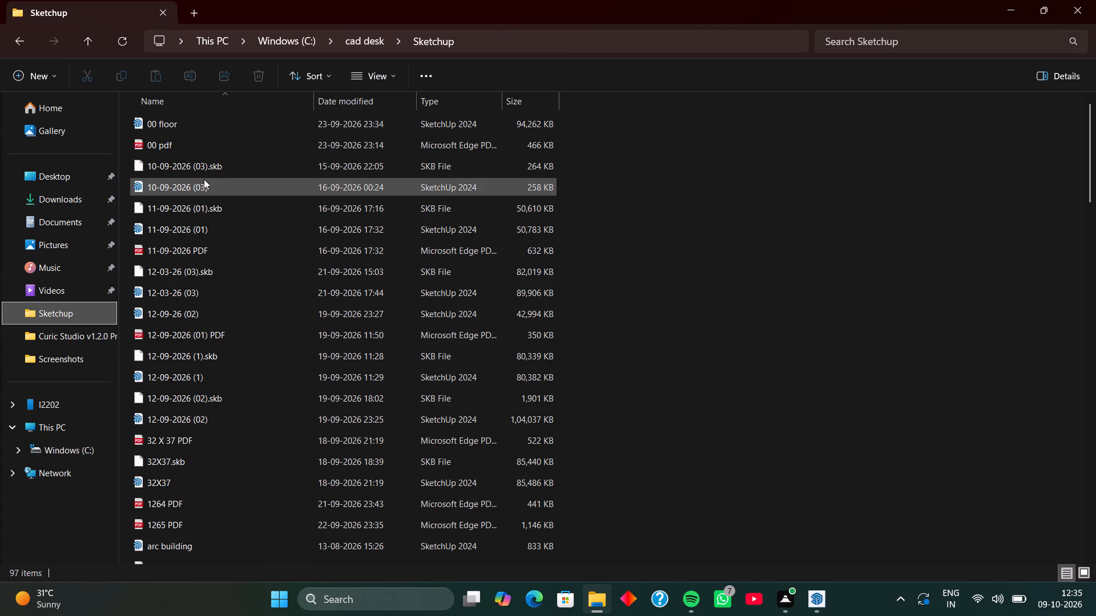
pyautogui.scroll(-2, 193, 239)
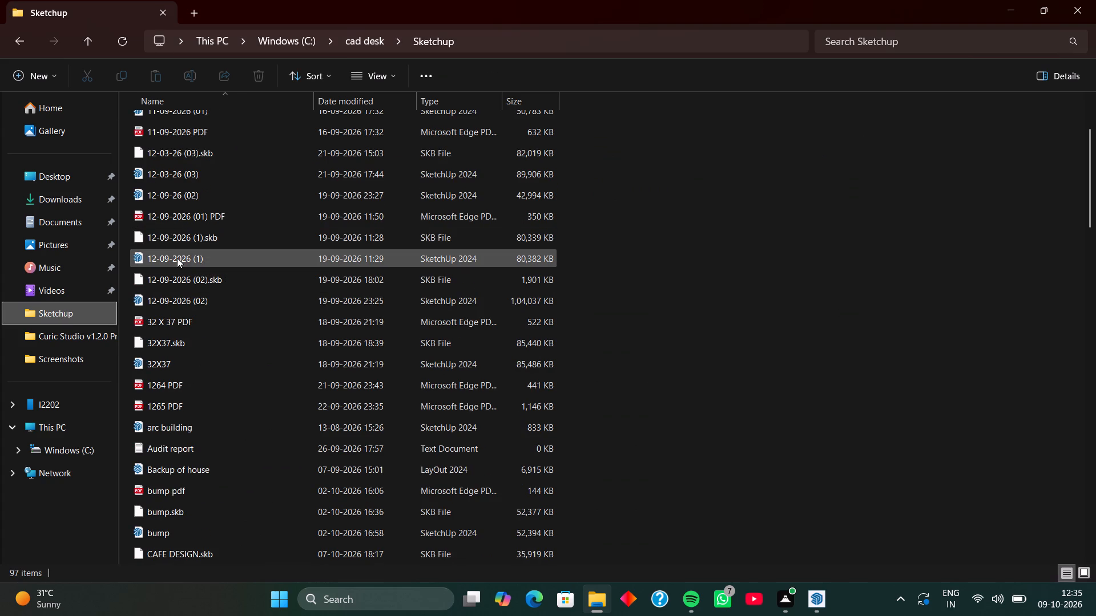
pyautogui.doubleClick(177, 258)
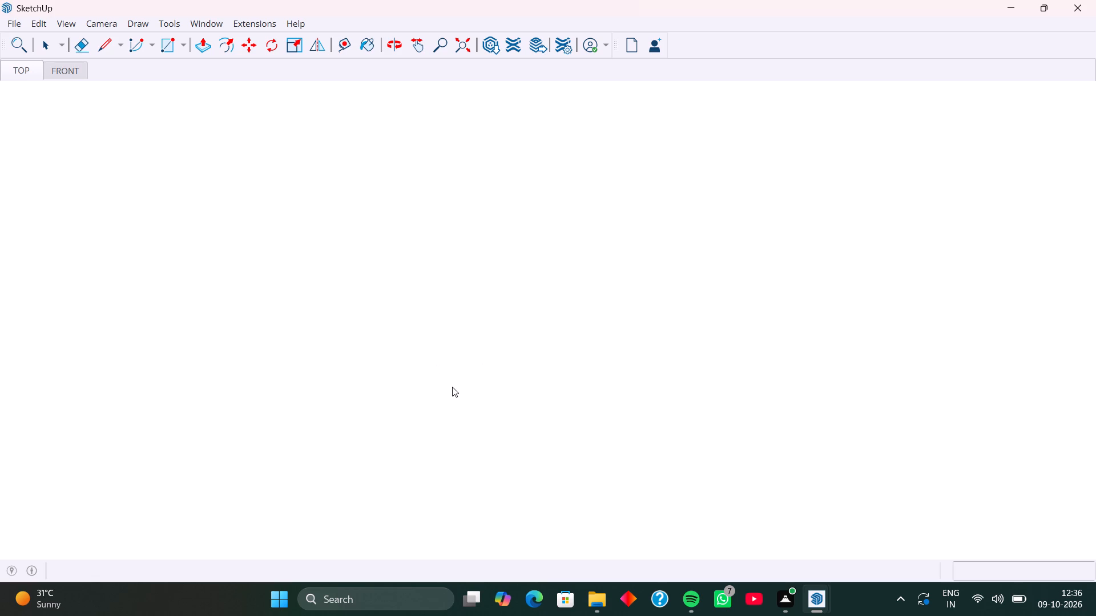
# Examine the house model's rooms, entrance, front wall and windows from several angles, dismissing the extension update notice.
pyautogui.scroll(-5, 599, 358)
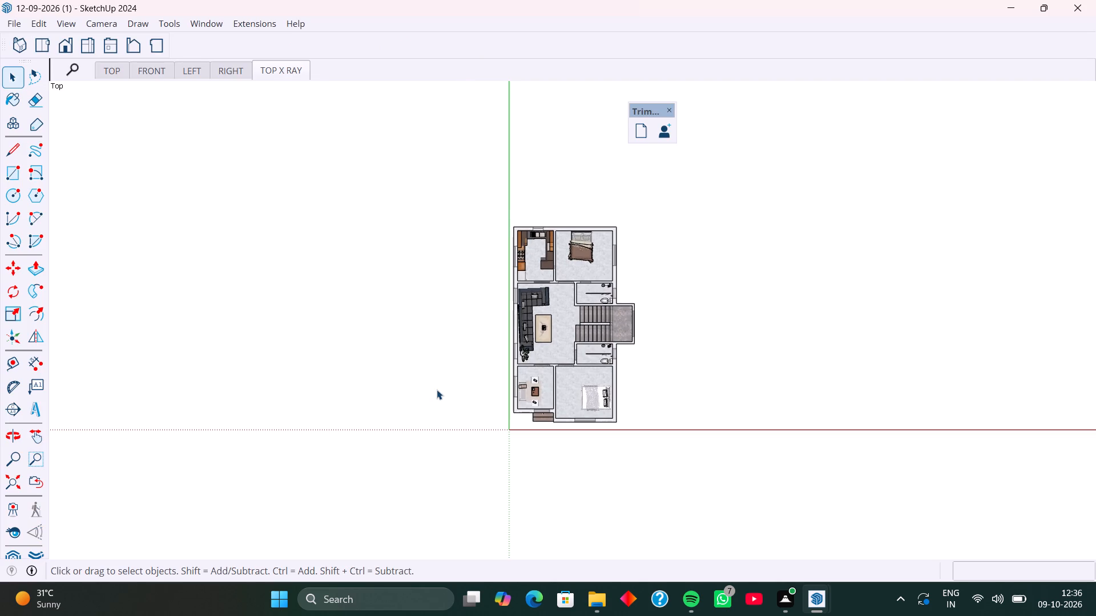
pyautogui.moveTo(580, 398); pyautogui.dragTo(575, 208, button='middle')
pyautogui.moveTo(589, 387); pyautogui.dragTo(589, 307, button='middle')
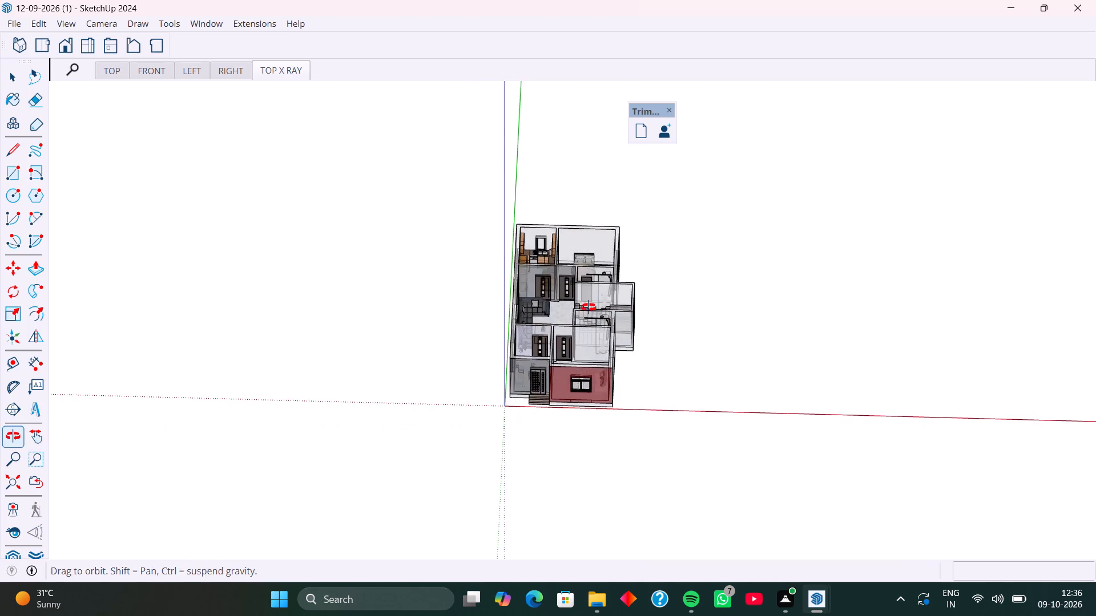
pyautogui.moveTo(589, 307); pyautogui.dragTo(601, 285, button='middle')
pyautogui.scroll(9, 547, 342)
pyautogui.moveTo(532, 376); pyautogui.dragTo(569, 366, button='middle')
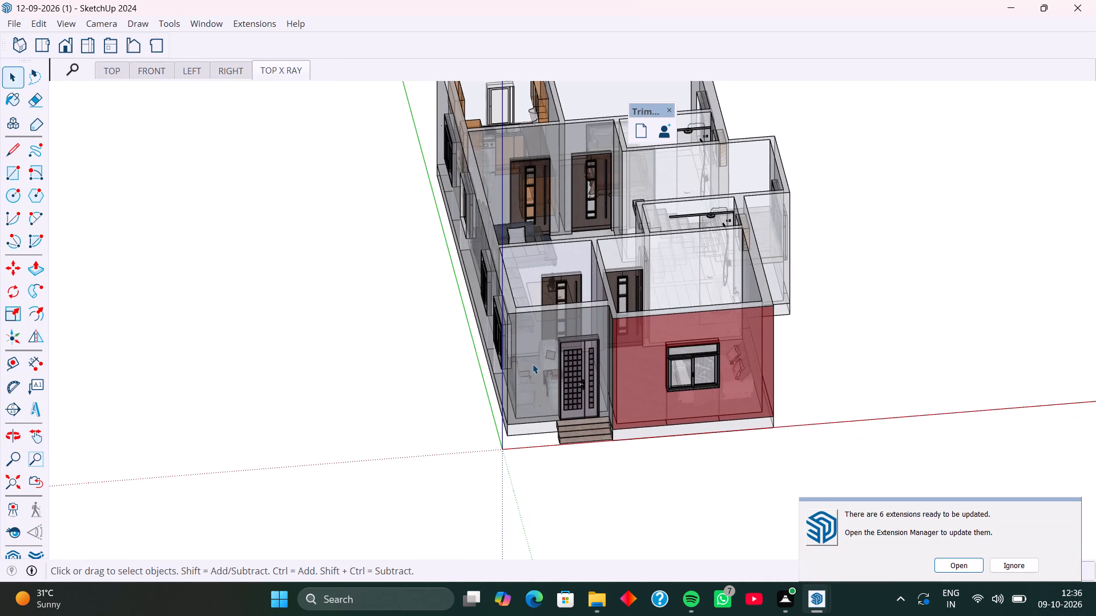
pyautogui.click(1008, 562)
pyautogui.moveTo(788, 416); pyautogui.dragTo(602, 402, button='middle')
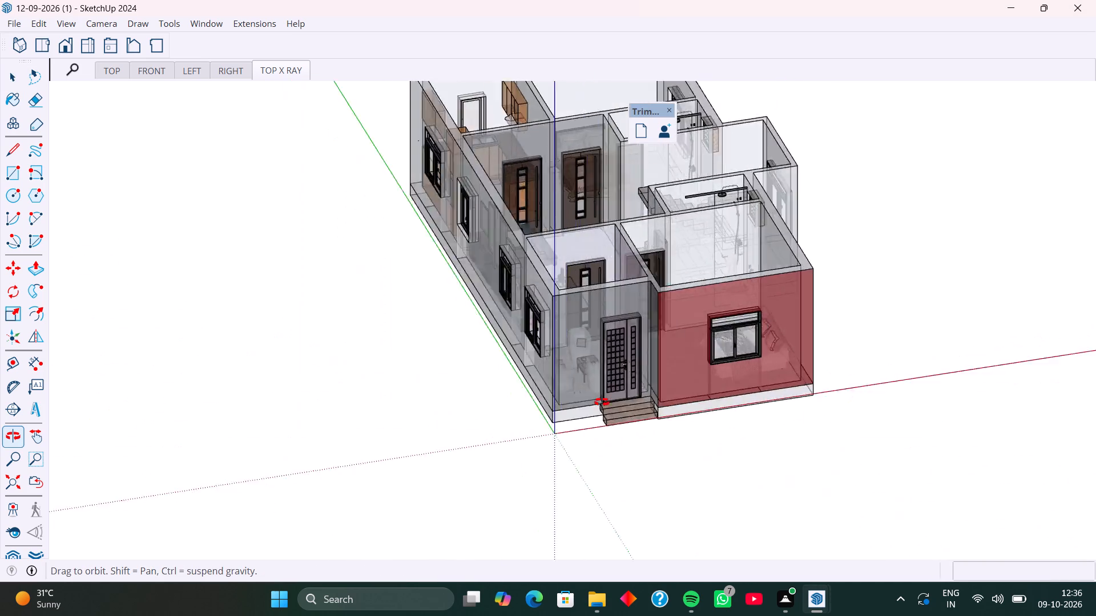
pyautogui.moveTo(602, 402); pyautogui.dragTo(523, 407, button='middle')
pyautogui.scroll(3, 595, 246)
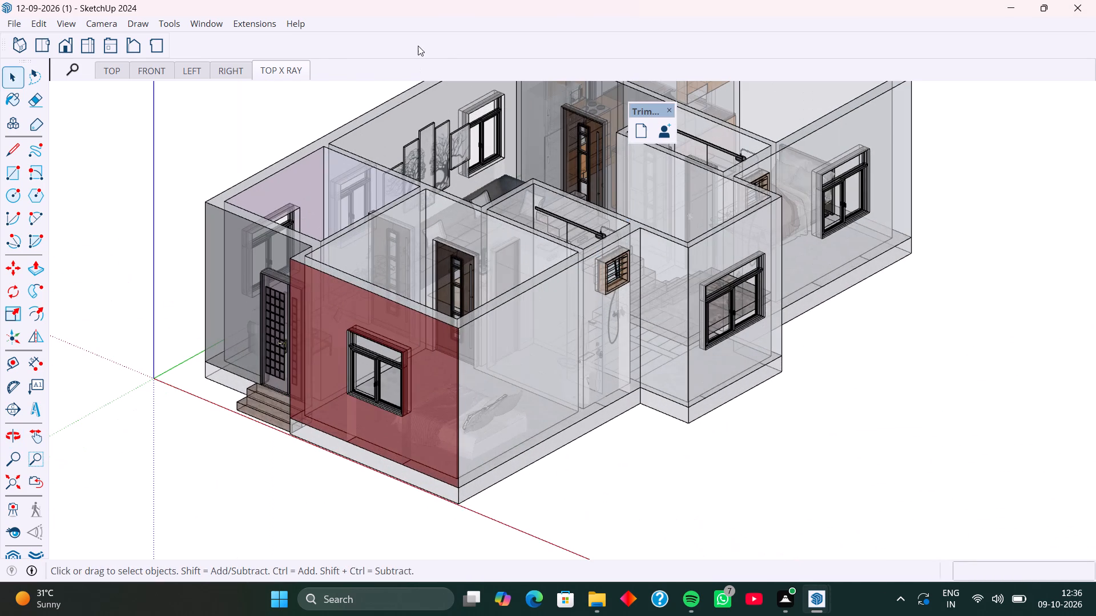
# Enable the V-Ray for SketchUp tools and open the V-Ray Asset Editor, dismissing the notifications.
pyautogui.rightClick(418, 46)
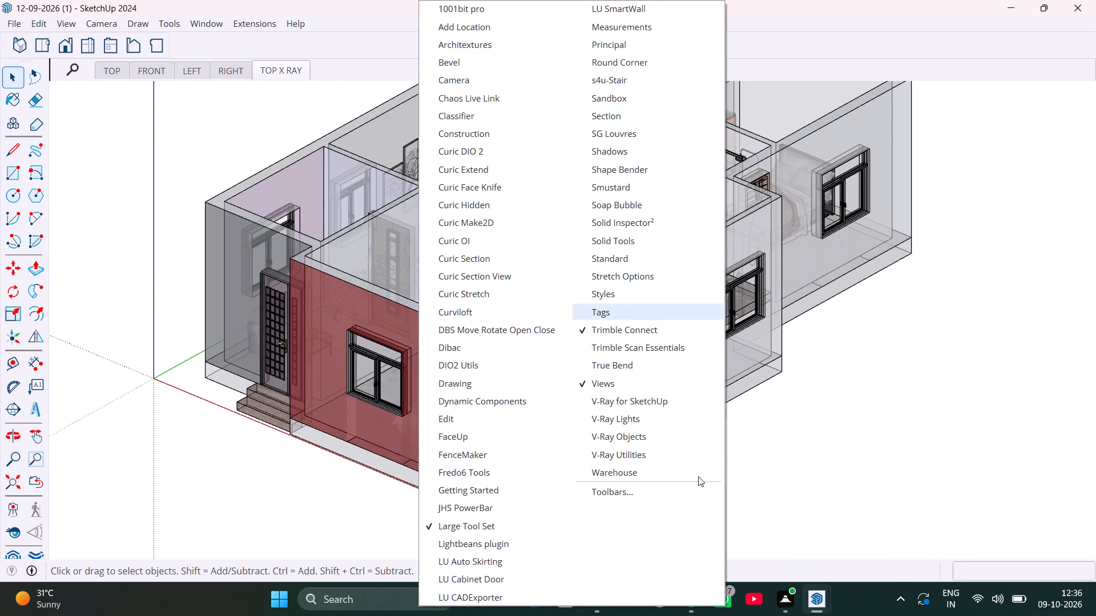
pyautogui.click(662, 400)
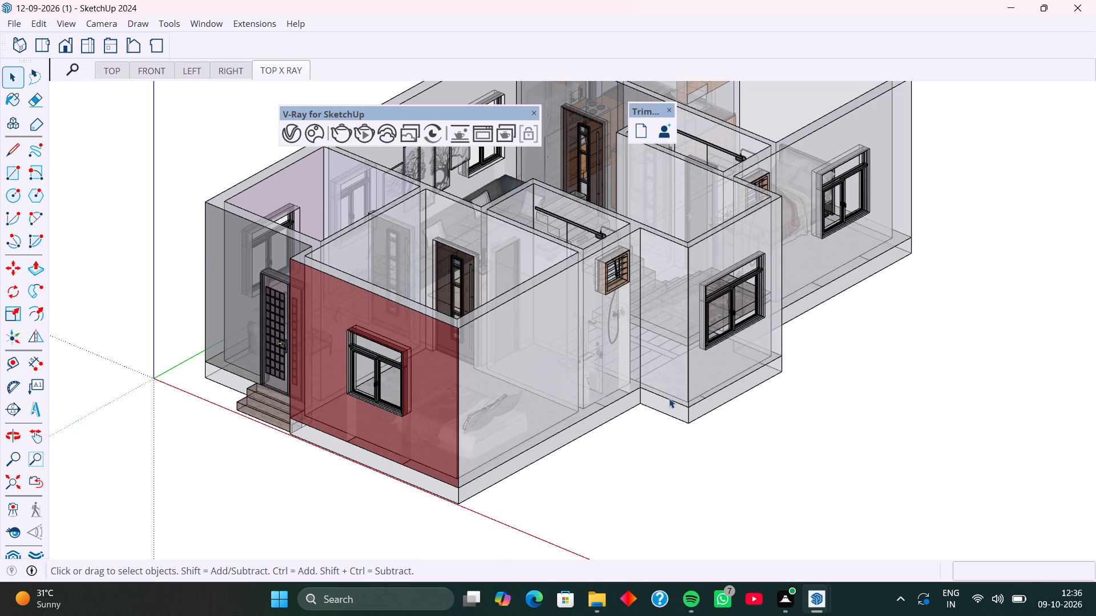
pyautogui.click(291, 138)
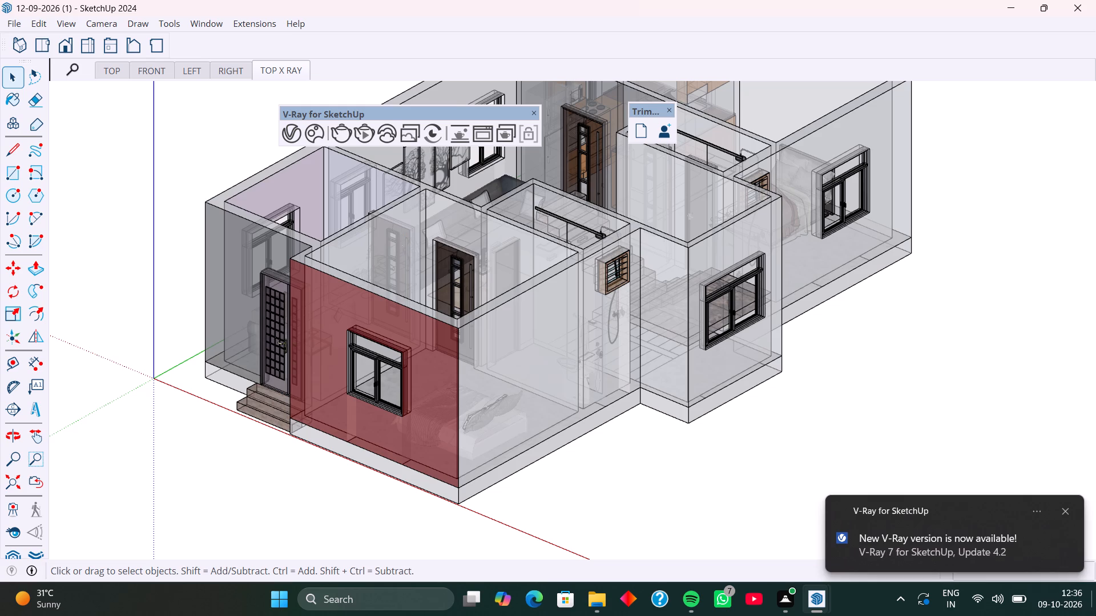
pyautogui.click(1065, 513)
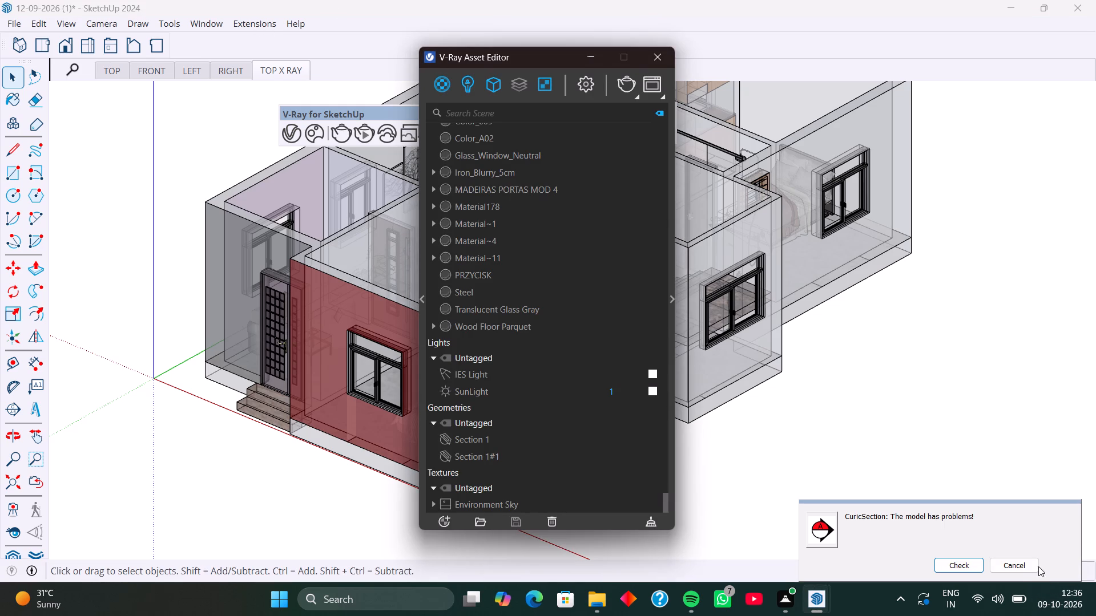
pyautogui.click(1016, 566)
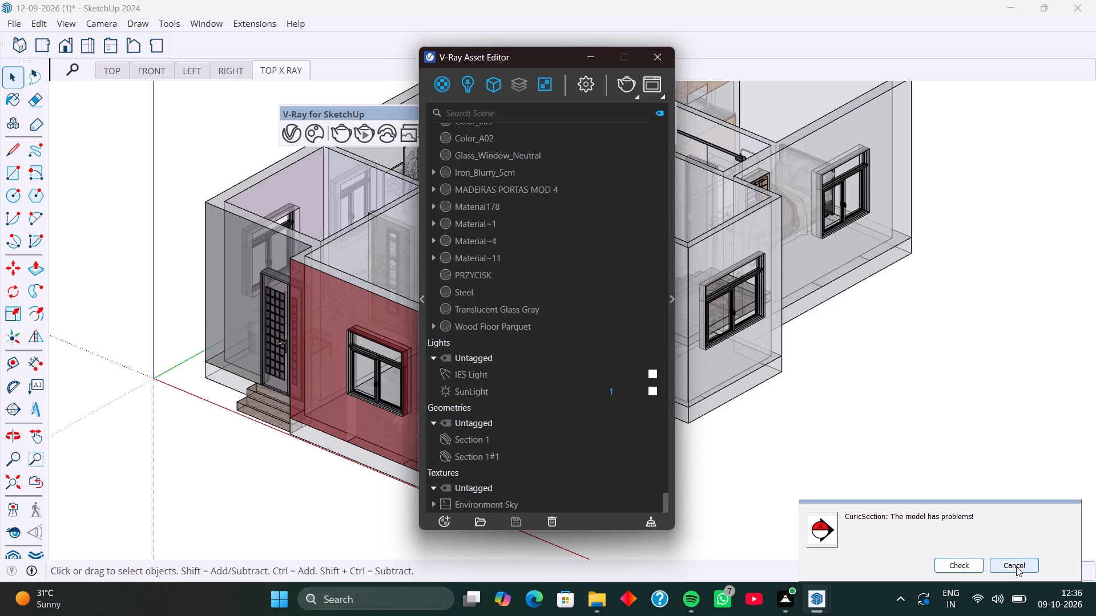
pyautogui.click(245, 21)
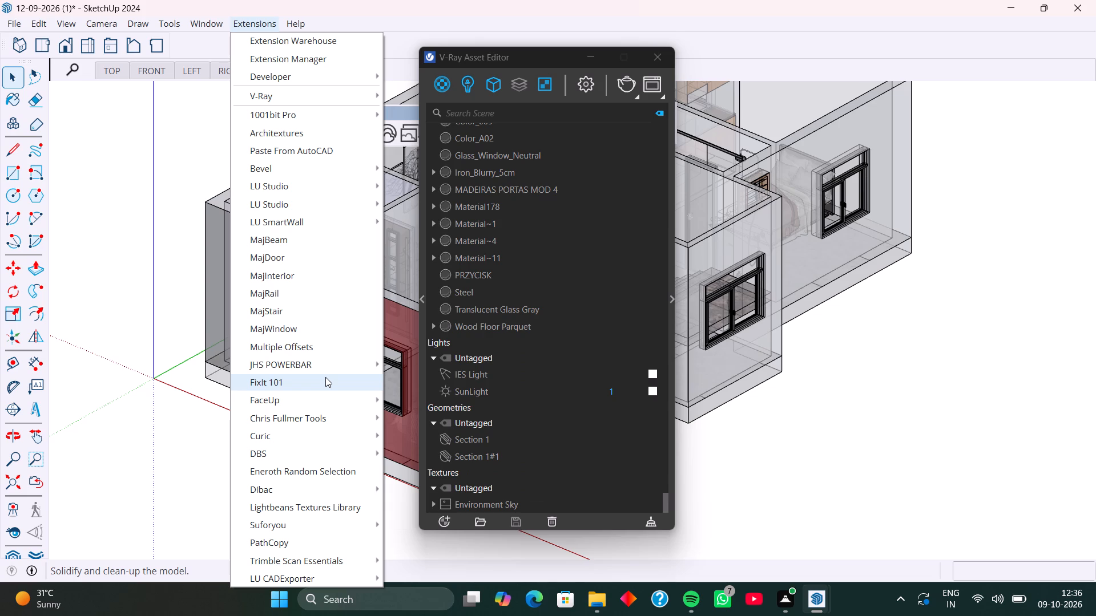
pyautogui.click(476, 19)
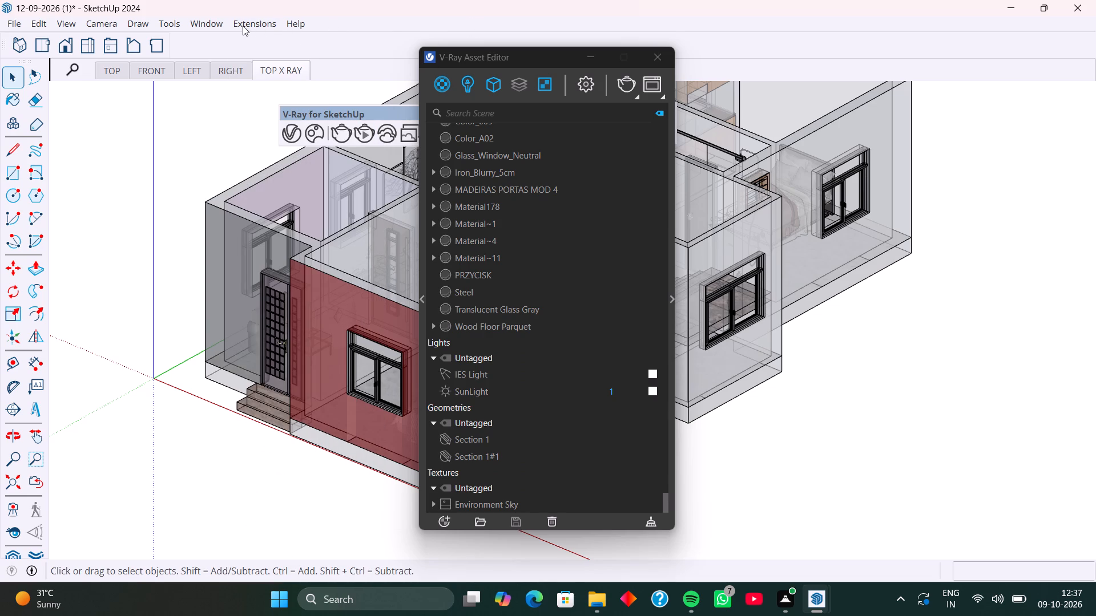
# Purge the unused items from the entire house model using the Statistics page of Model Info.
pyautogui.click(213, 23)
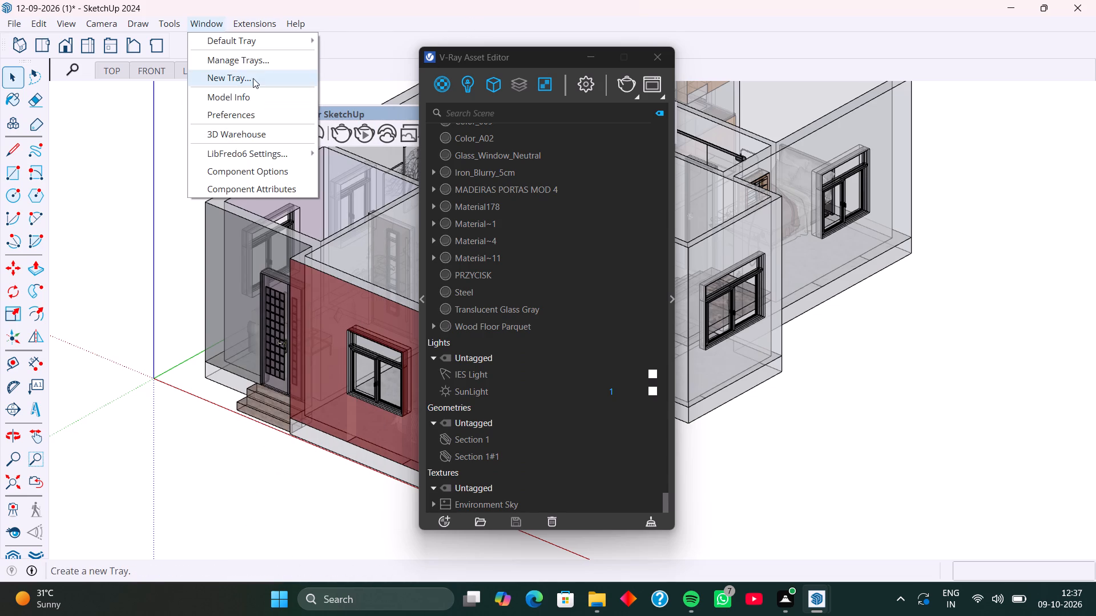
pyautogui.click(278, 99)
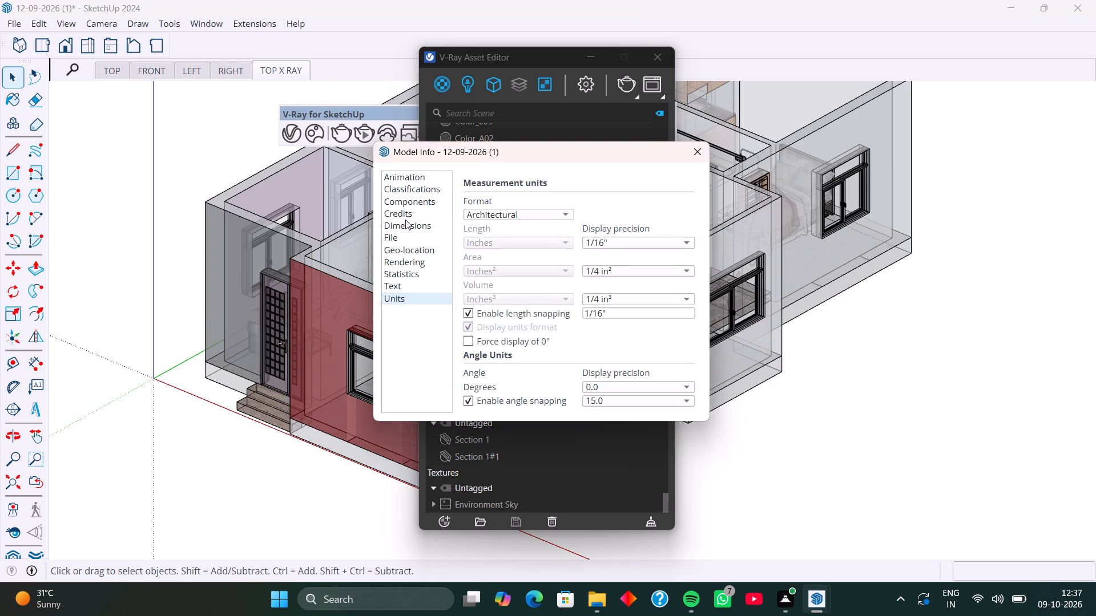
pyautogui.click(424, 275)
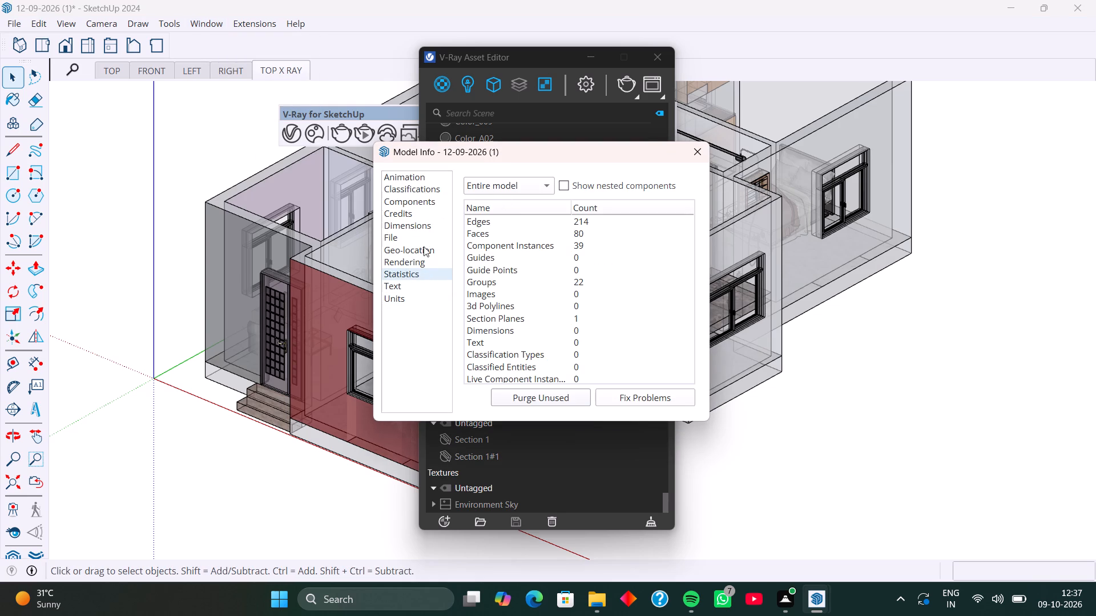
pyautogui.click(425, 249)
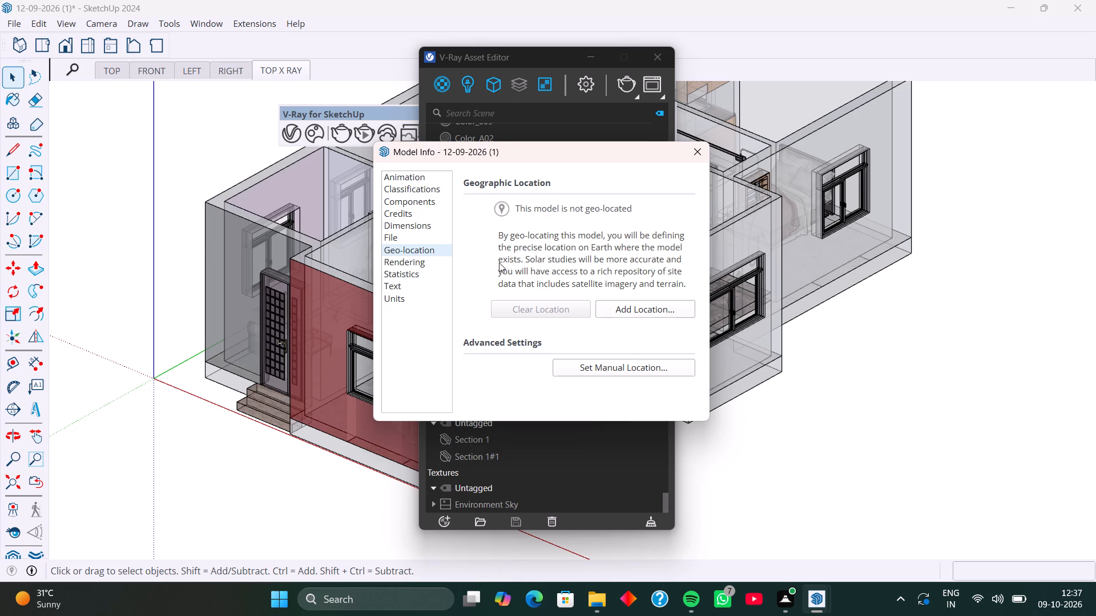
pyautogui.click(415, 275)
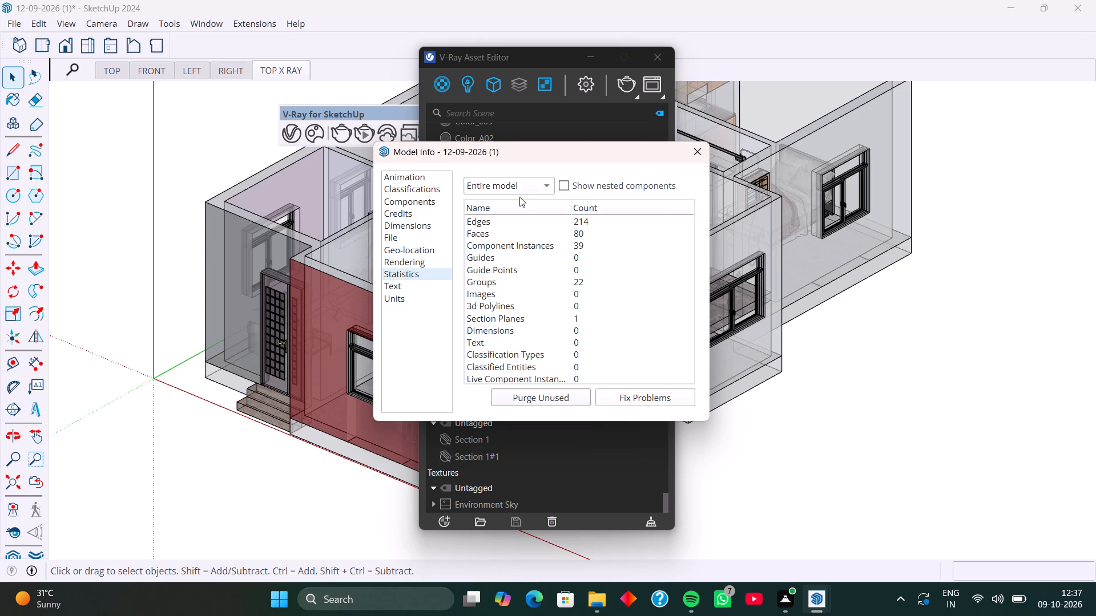
pyautogui.click(550, 402)
# Switch to File Explorer and view the drives under This PC.
pyautogui.click(597, 606)
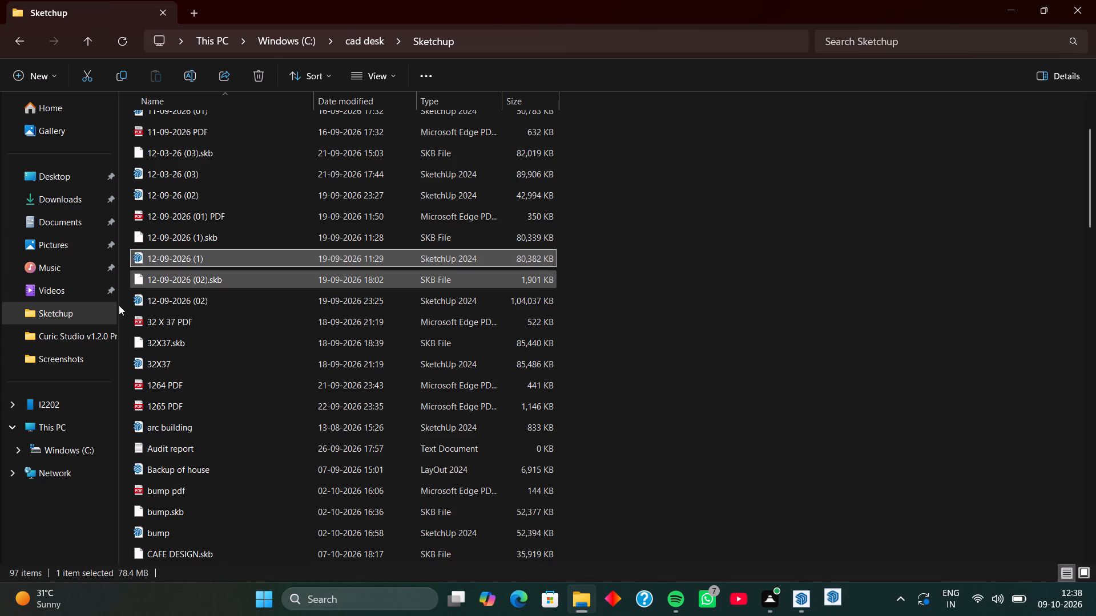
pyautogui.click(75, 425)
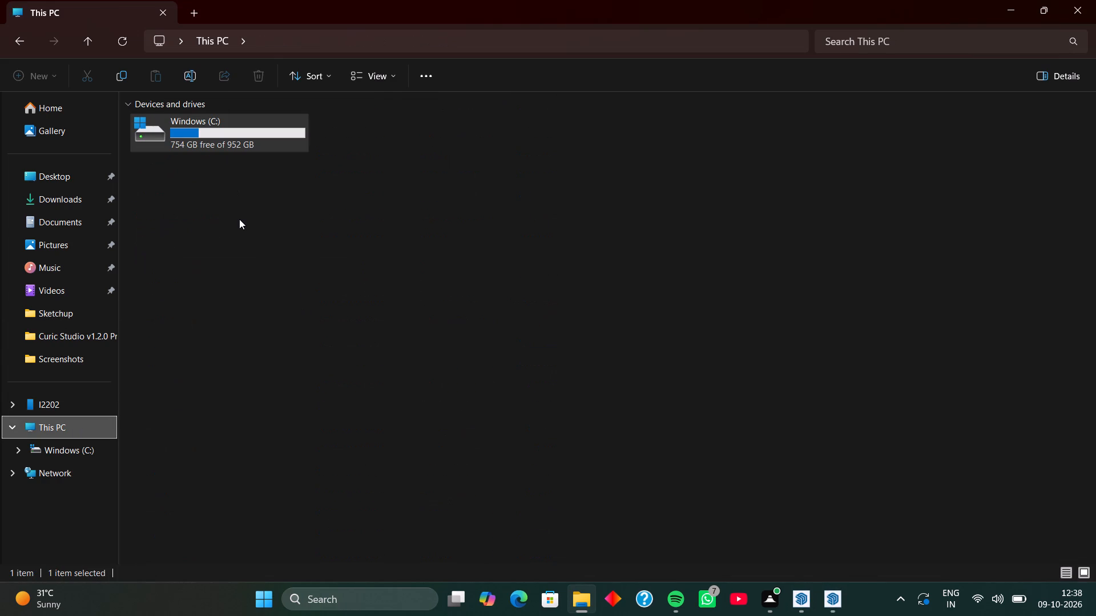
# Run Disk Cleanup on drive C, adding DirectX Shader Cache, Delivery Optimization Files, Recycle Bin and Temporary files to the preselected items.
pyautogui.click(386, 595)
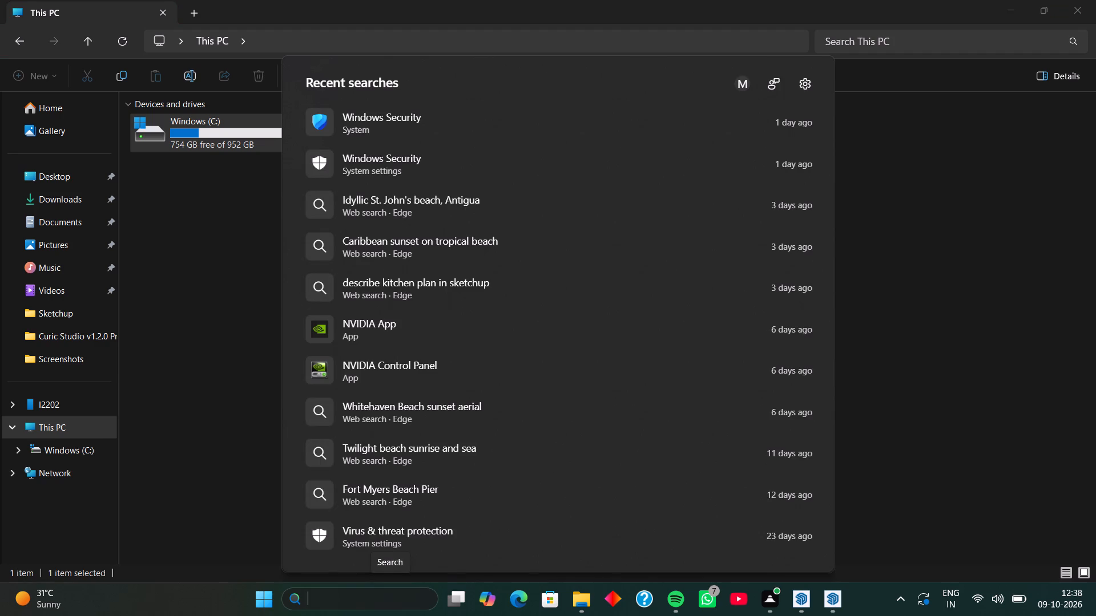
pyautogui.write('di')
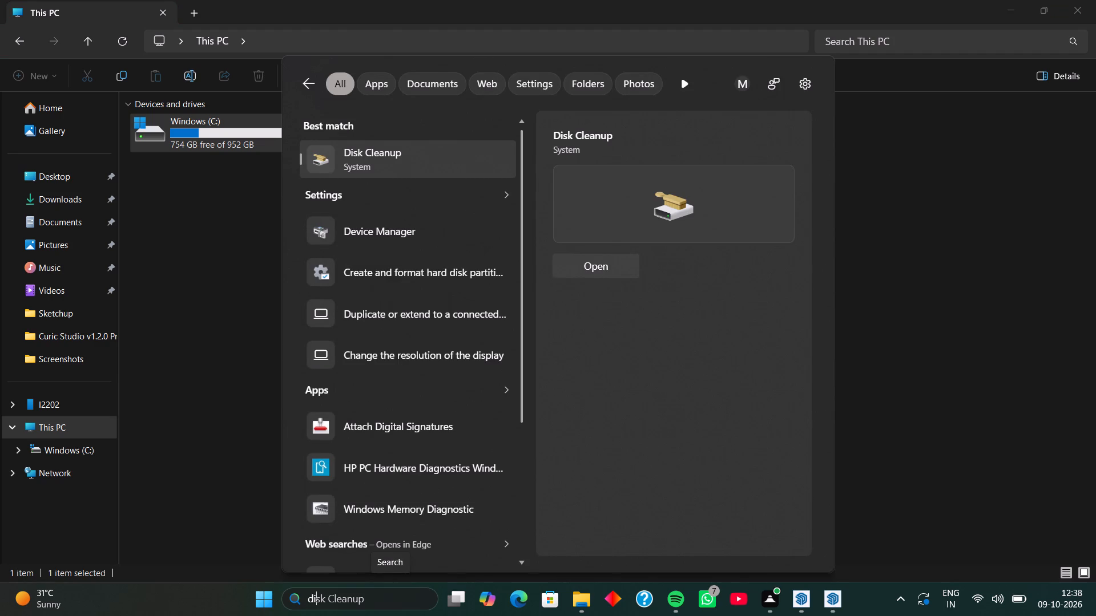
pyautogui.press('Return')
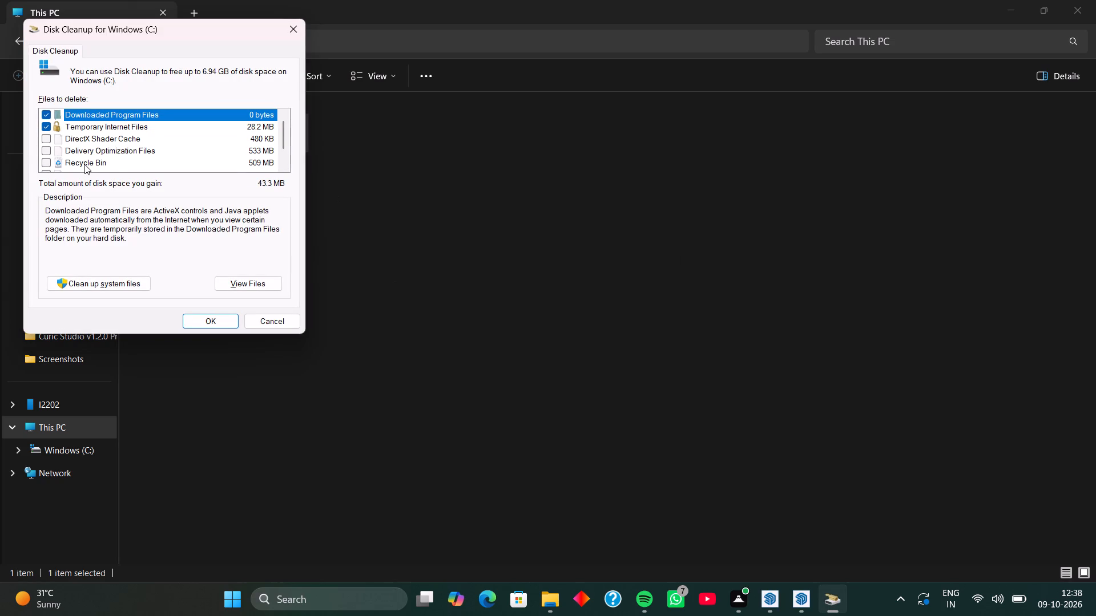
pyautogui.click(46, 138)
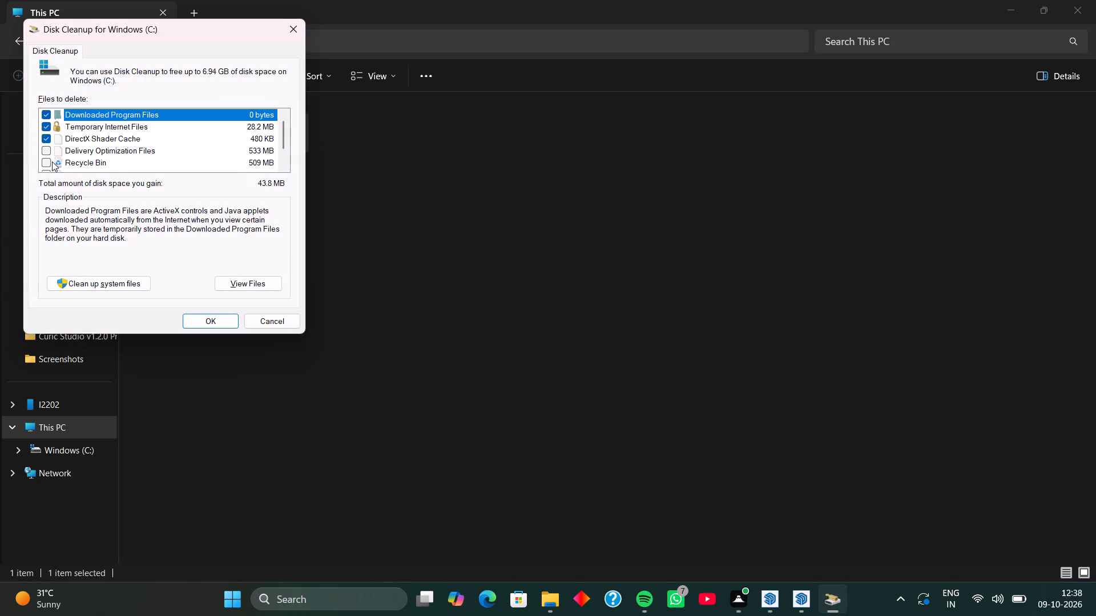
pyautogui.click(45, 155)
pyautogui.click(51, 163)
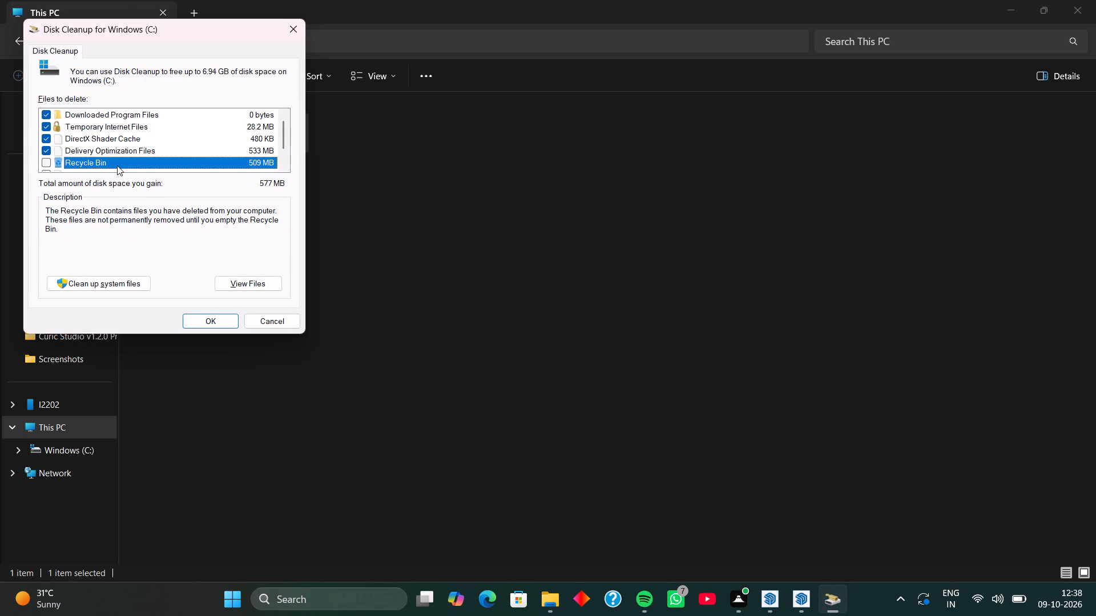
pyautogui.click(46, 161)
pyautogui.scroll(-1, 95, 153)
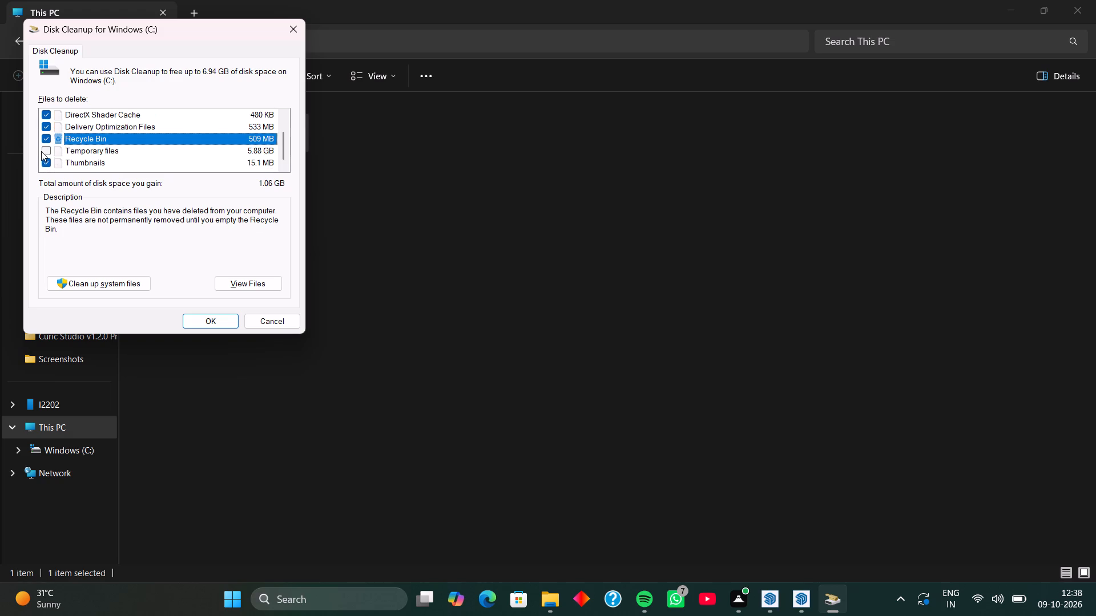
pyautogui.click(41, 151)
pyautogui.click(46, 152)
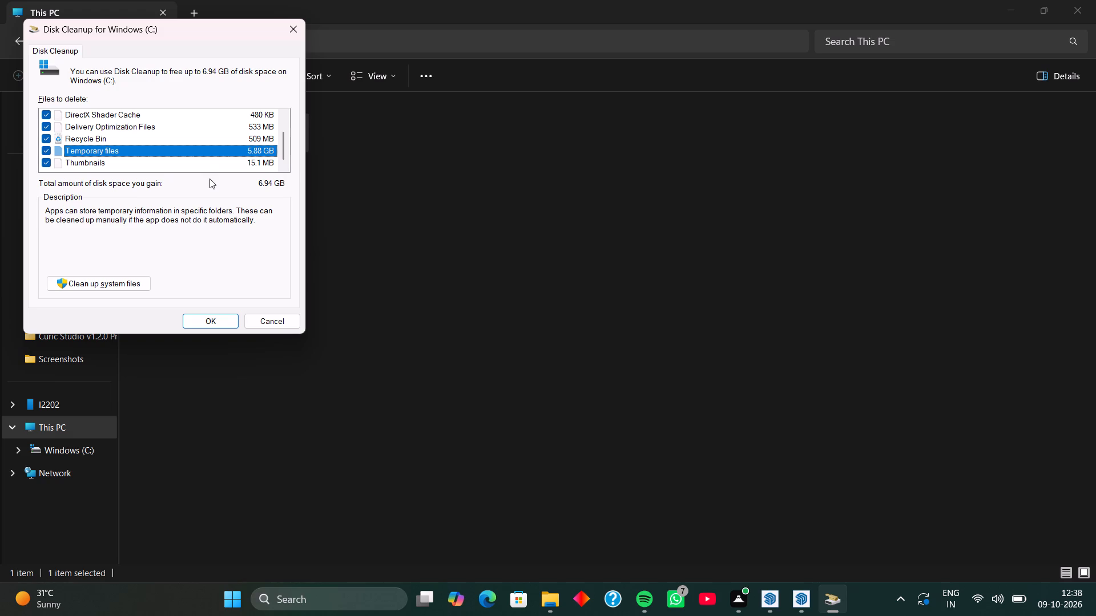
pyautogui.scroll(2, 202, 144)
pyautogui.scroll(-2, 202, 141)
pyautogui.click(221, 321)
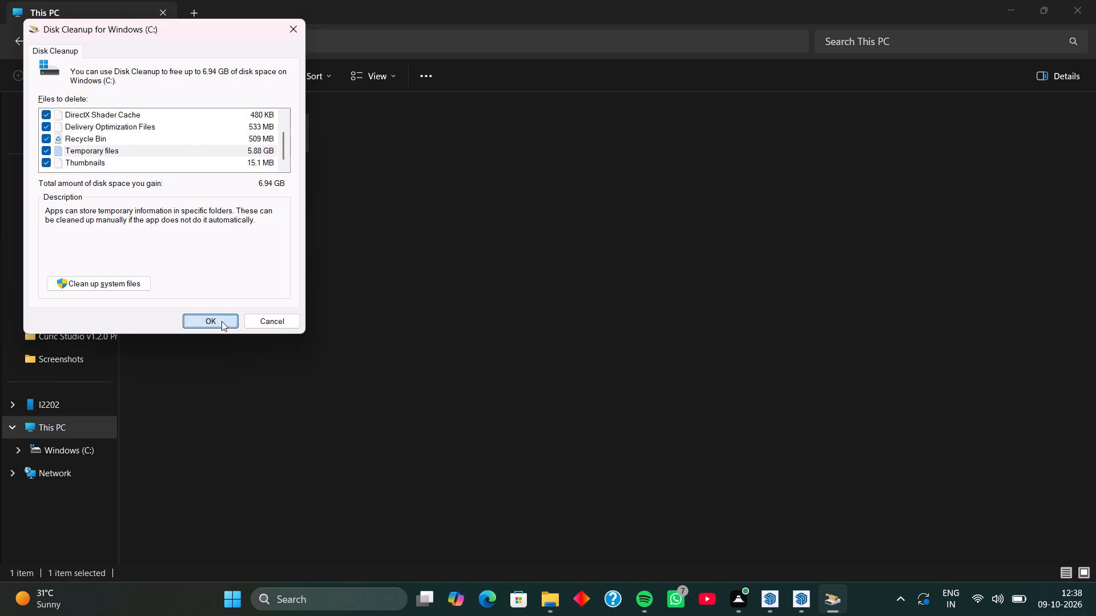
pyautogui.click(553, 310)
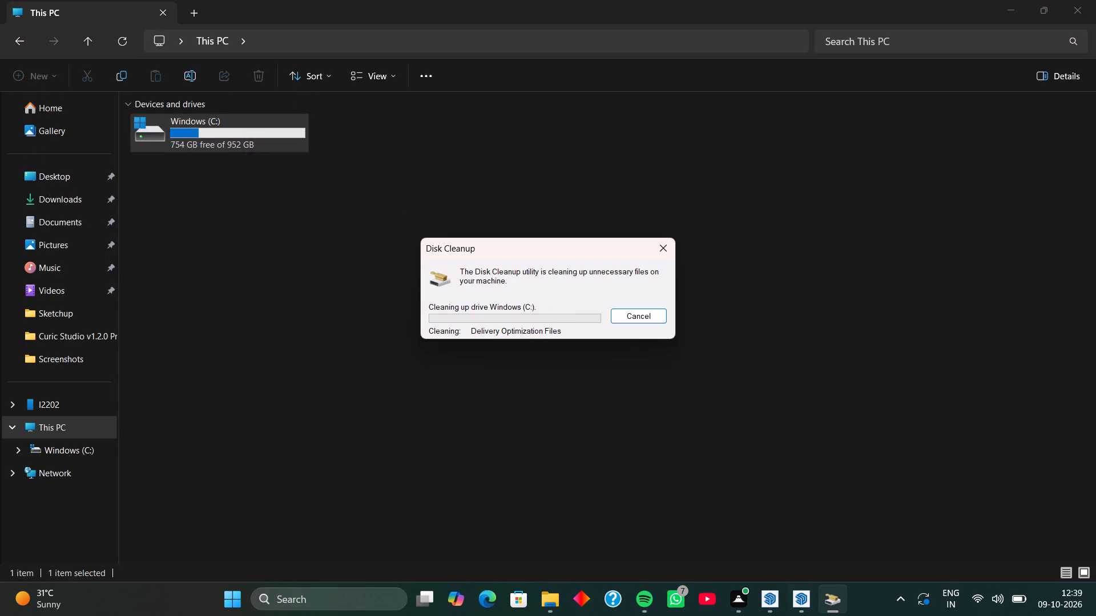
# Close the KITCHEN MODEL1 SketchUp window and return to the 12-09-2026 (1) house model.
pyautogui.click(805, 550)
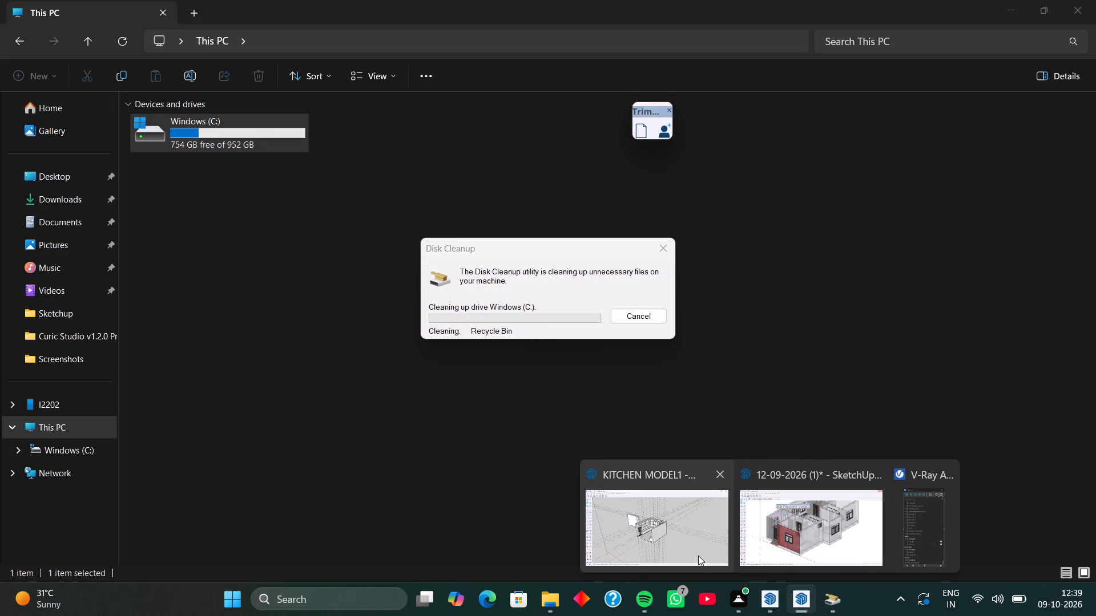
pyautogui.click(702, 544)
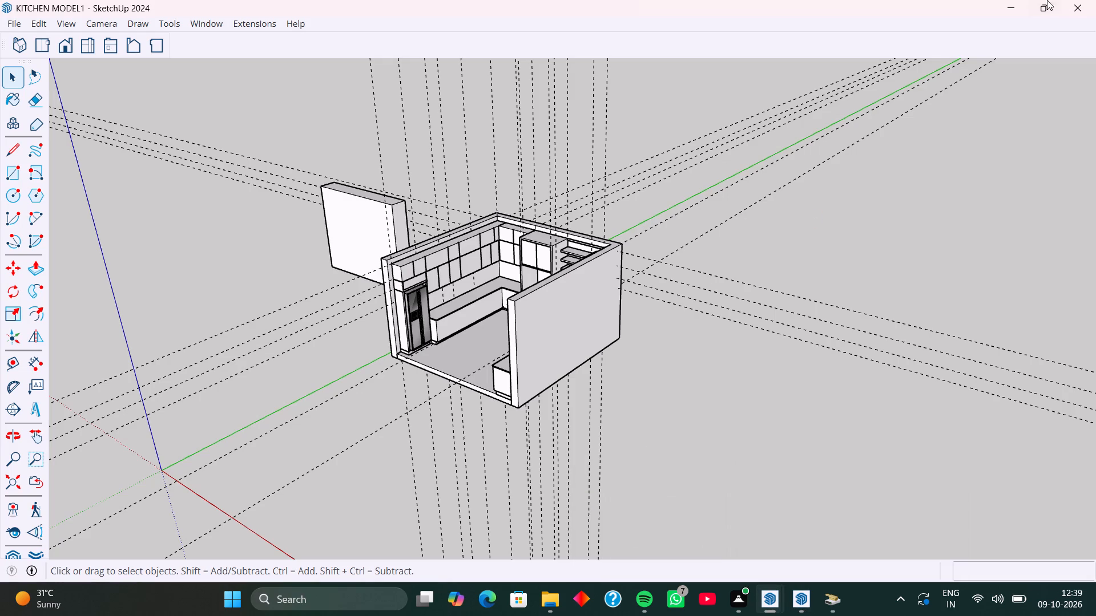
pyautogui.click(1078, 1)
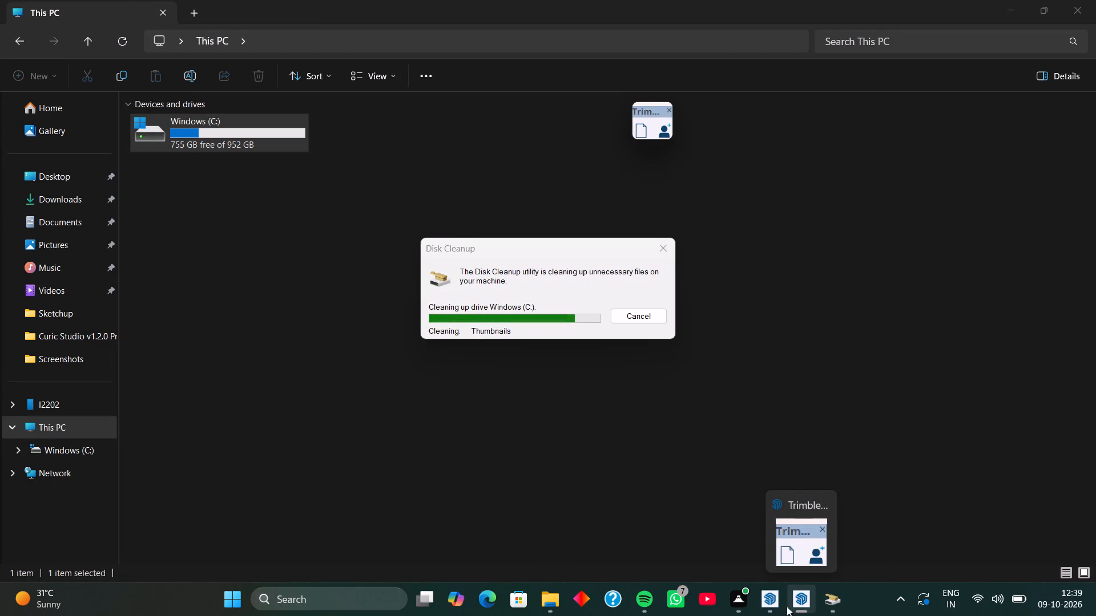
pyautogui.click(759, 549)
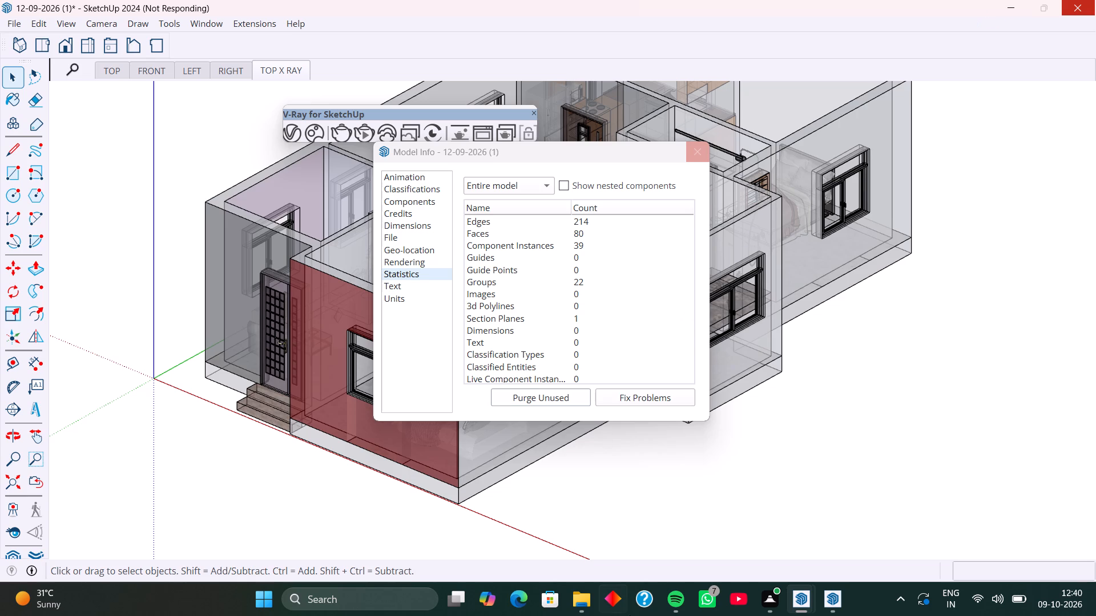
# Look through Downloads, Documents and the drives under This PC in File Explorer, and close its window.
pyautogui.click(570, 548)
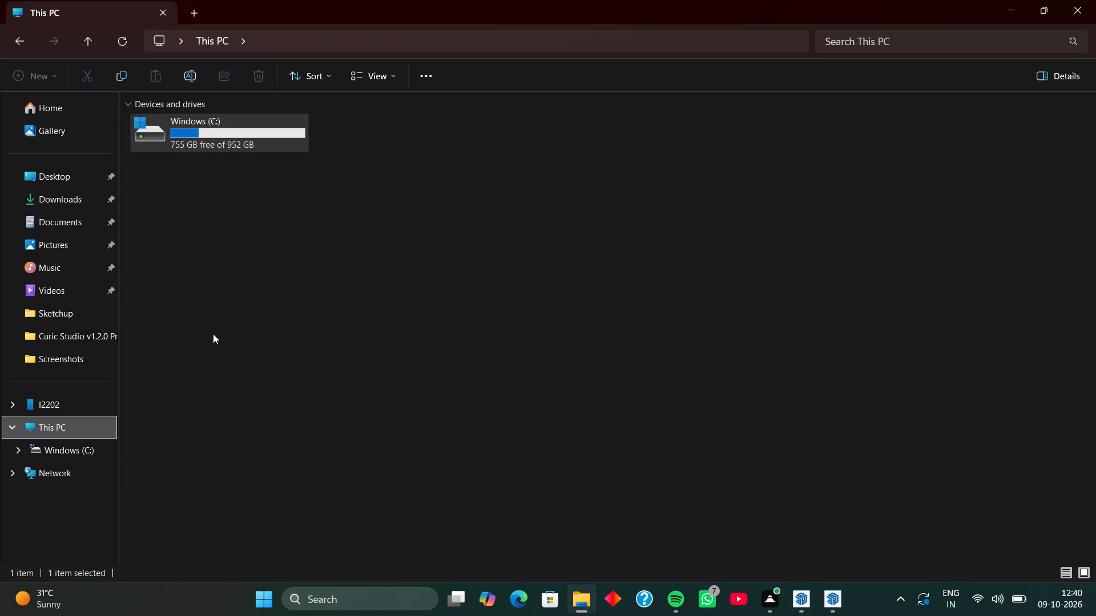
pyautogui.click(75, 204)
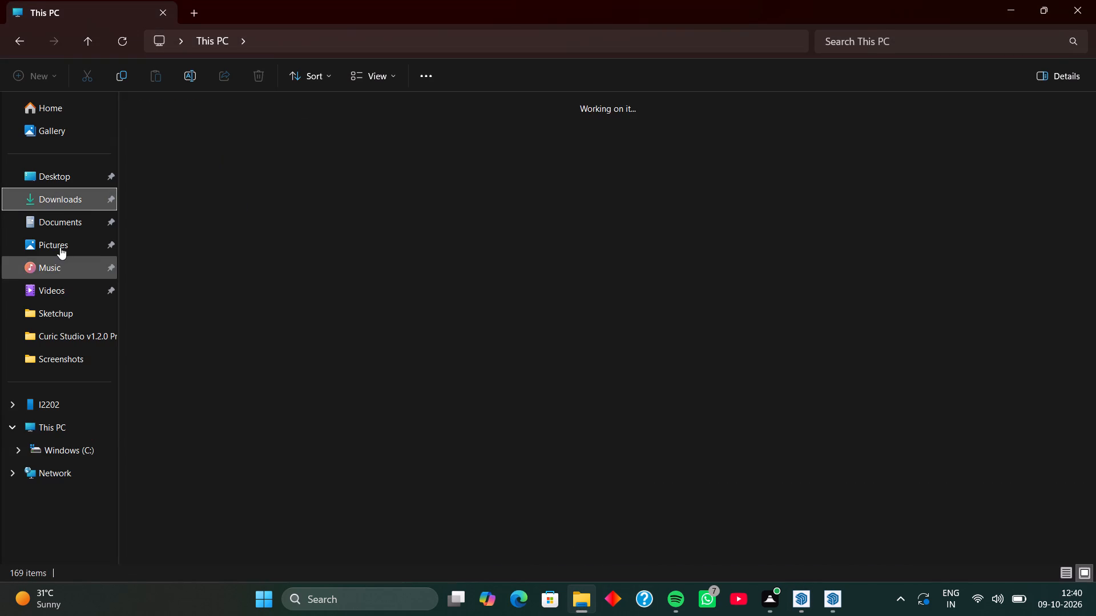
pyautogui.click(59, 226)
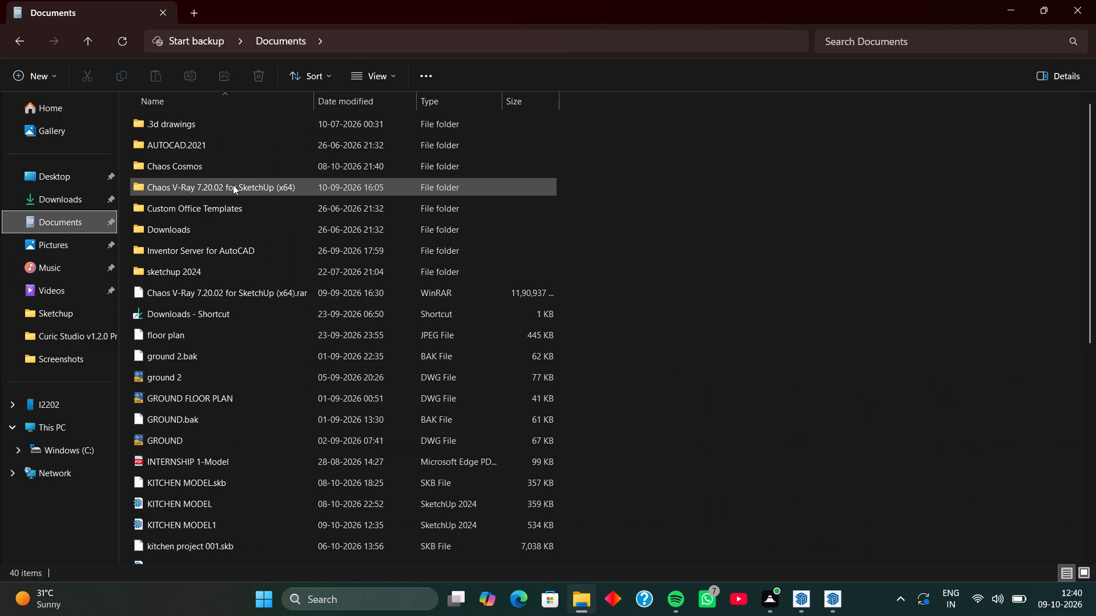
pyautogui.click(83, 431)
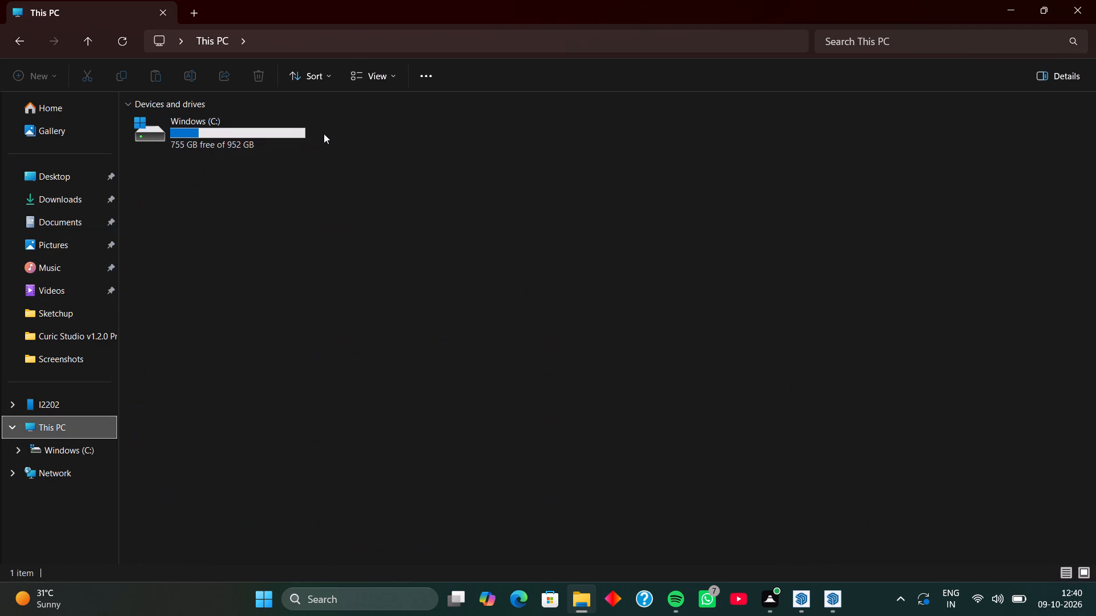
pyautogui.click(1089, 3)
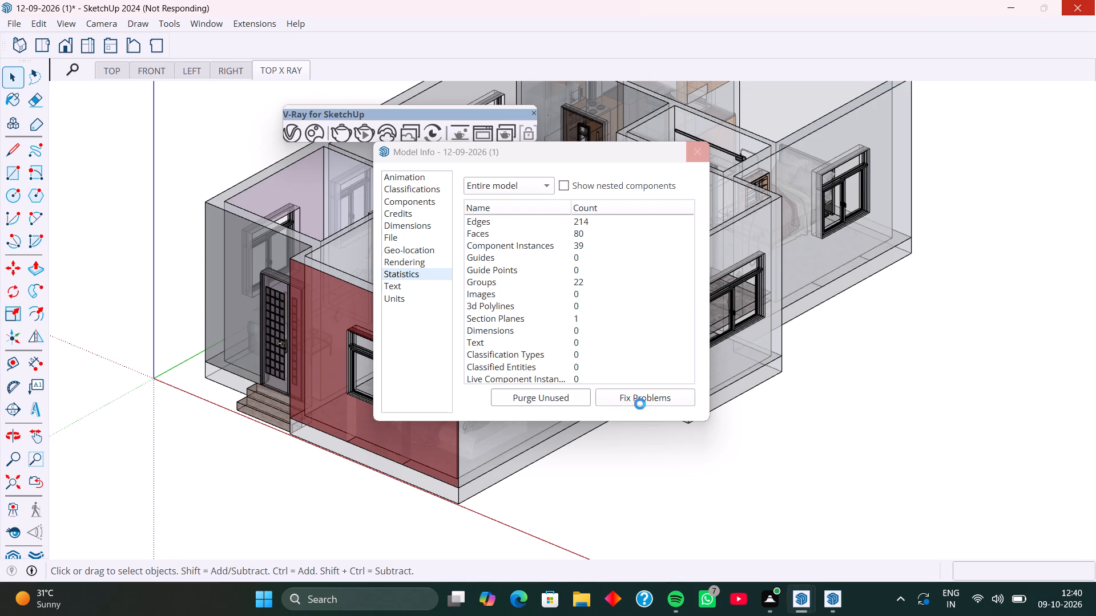
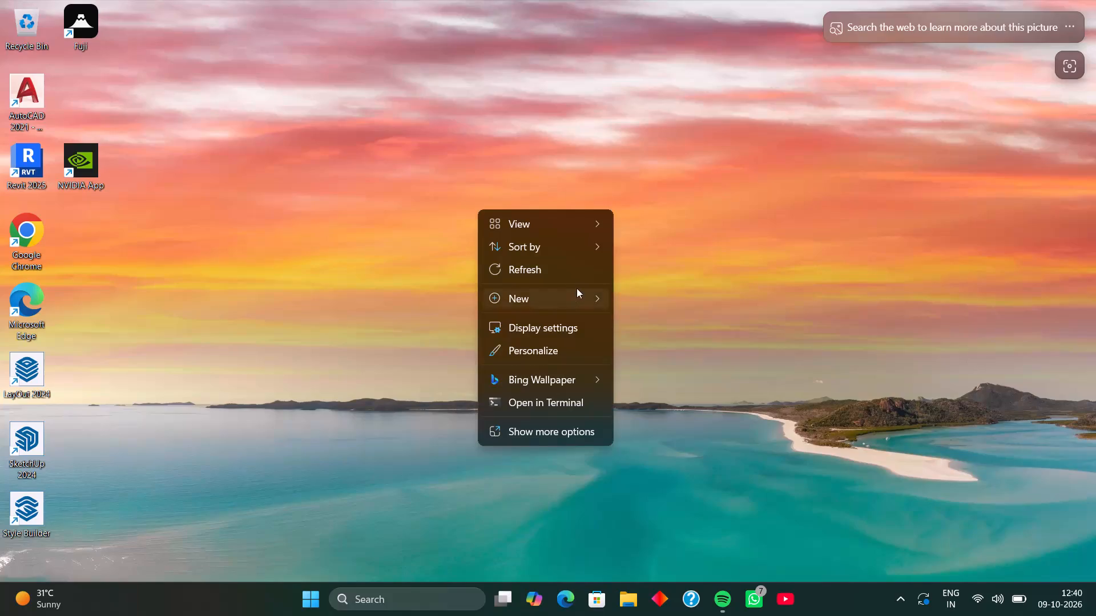
# Refresh the desktop, launch SketchUp 2024 and open the recent file kitchen project 001.
pyautogui.click(547, 274)
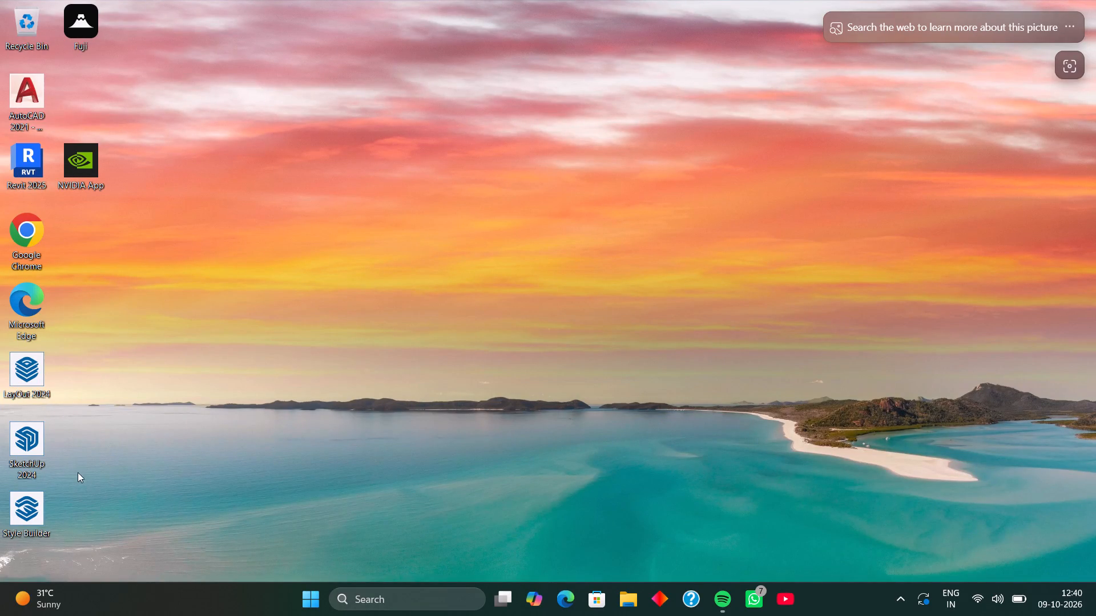
pyautogui.doubleClick(38, 449)
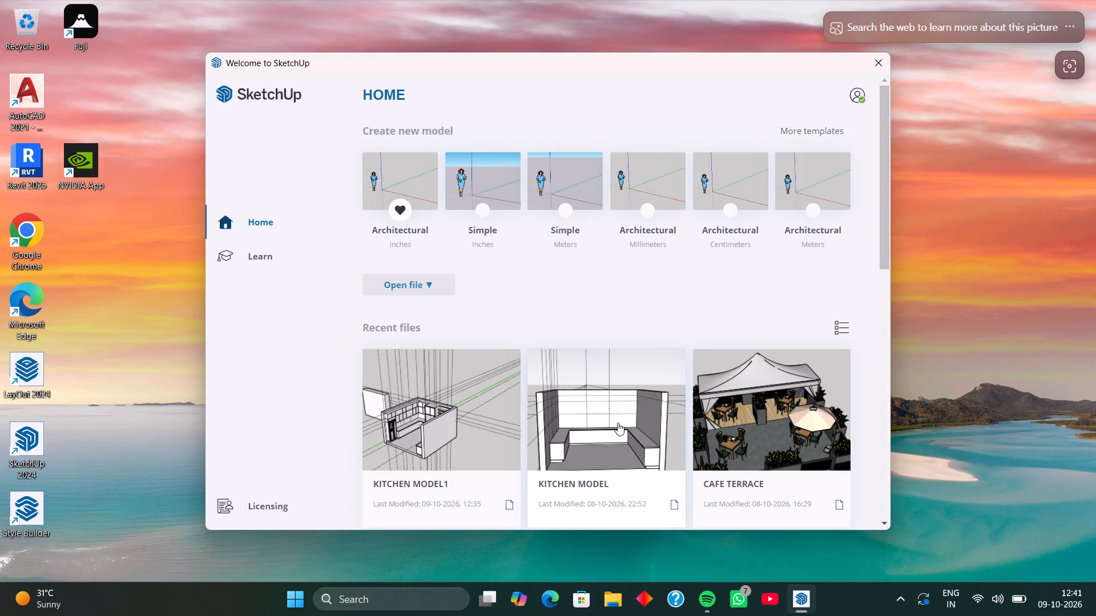
pyautogui.scroll(-5, 650, 429)
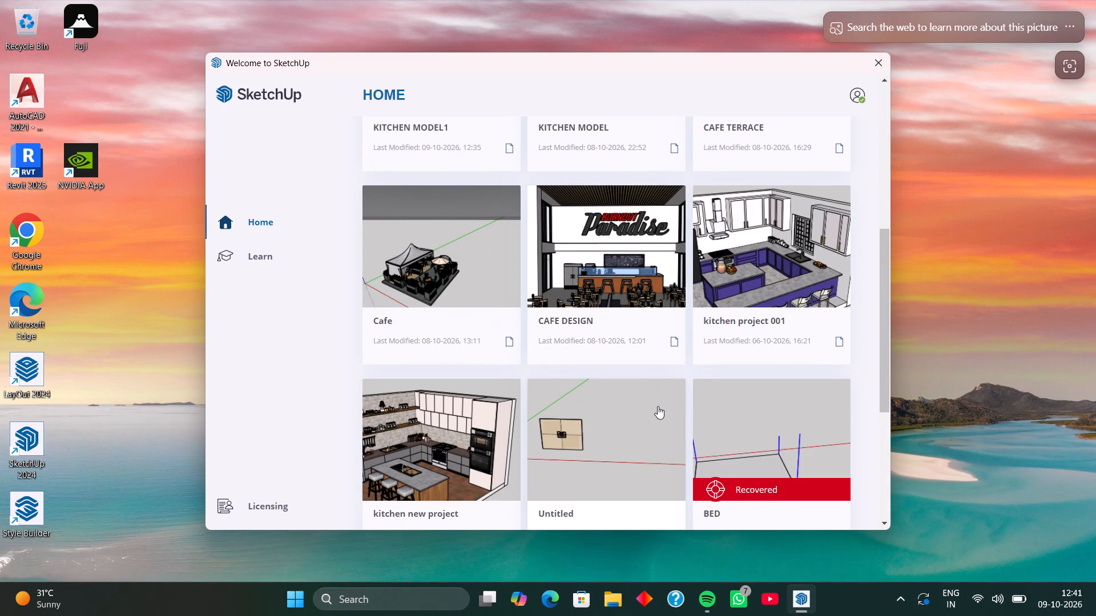
pyautogui.click(771, 274)
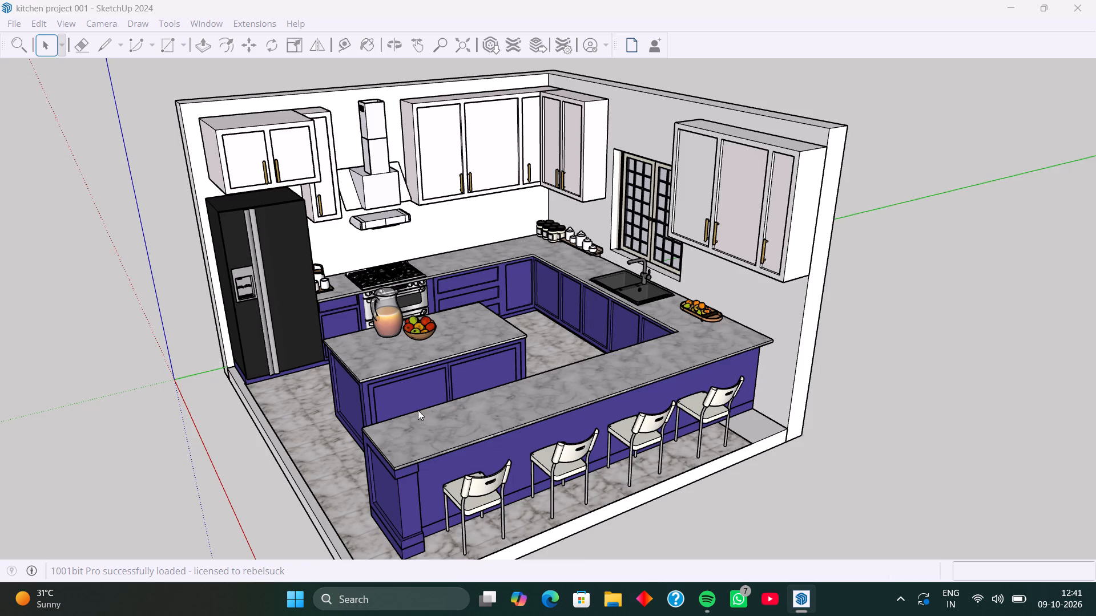
# Show the Default Tray in the kitchen model and ignore the extension update notice.
pyautogui.moveTo(529, 360); pyautogui.dragTo(491, 357, button='middle')
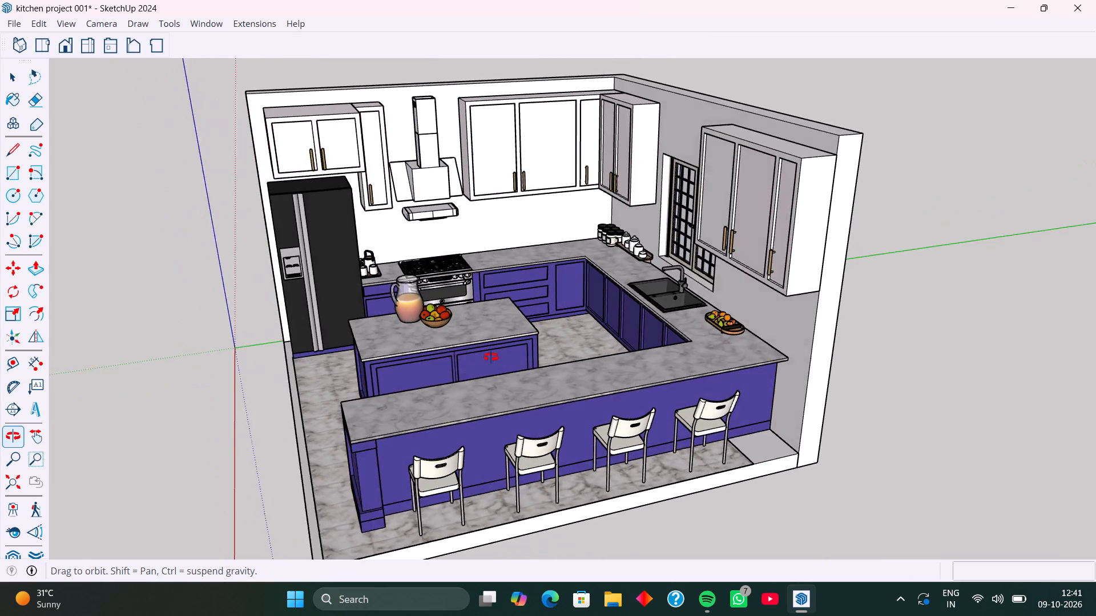
pyautogui.moveTo(491, 357); pyautogui.dragTo(498, 357, button='middle')
pyautogui.click(202, 26)
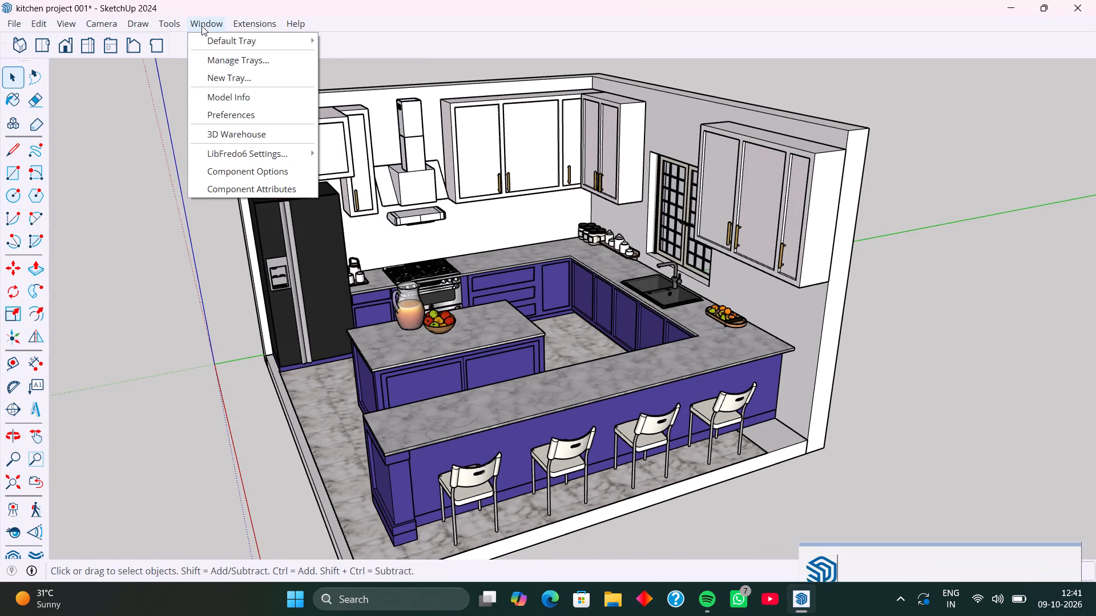
pyautogui.click(252, 39)
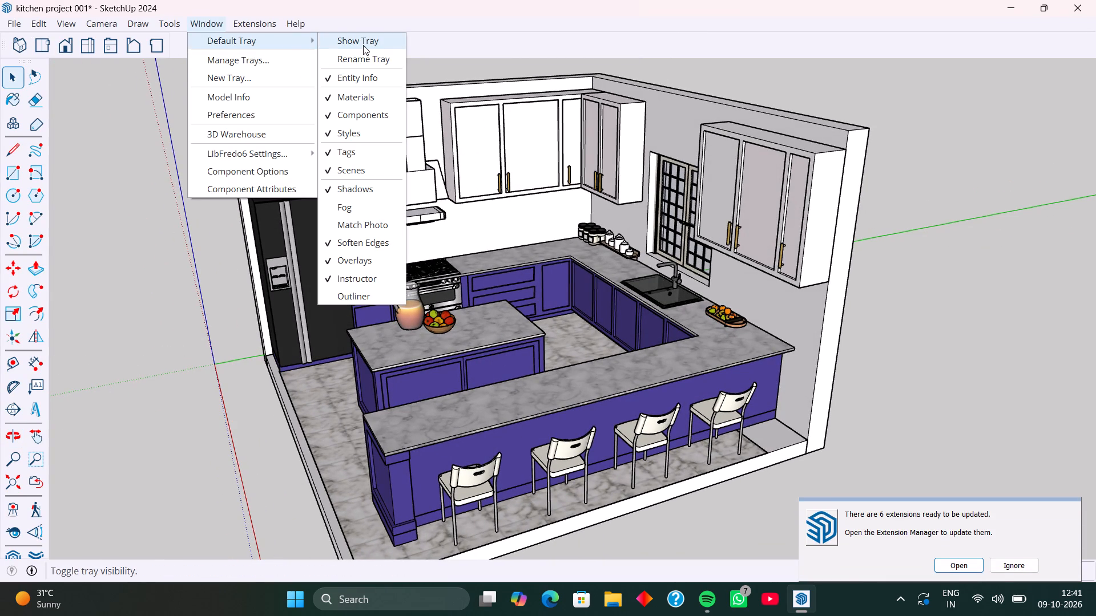
pyautogui.click(363, 45)
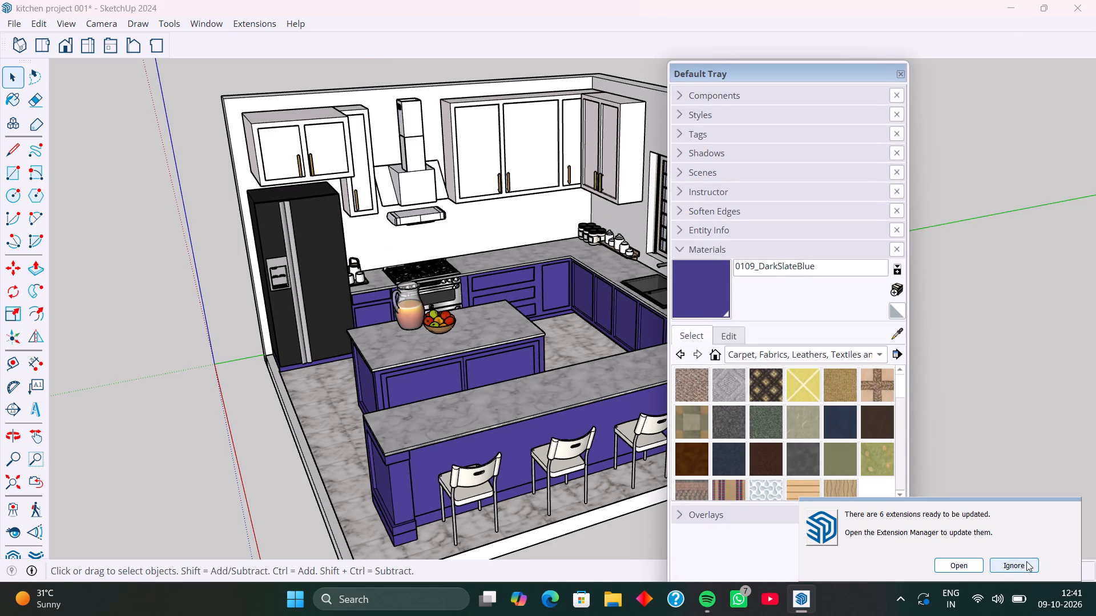
pyautogui.click(1024, 563)
# Turn off Edges and Profiles in the edge settings of the kitchen model's Architectural Design Style.
pyautogui.click(726, 260)
pyautogui.click(722, 248)
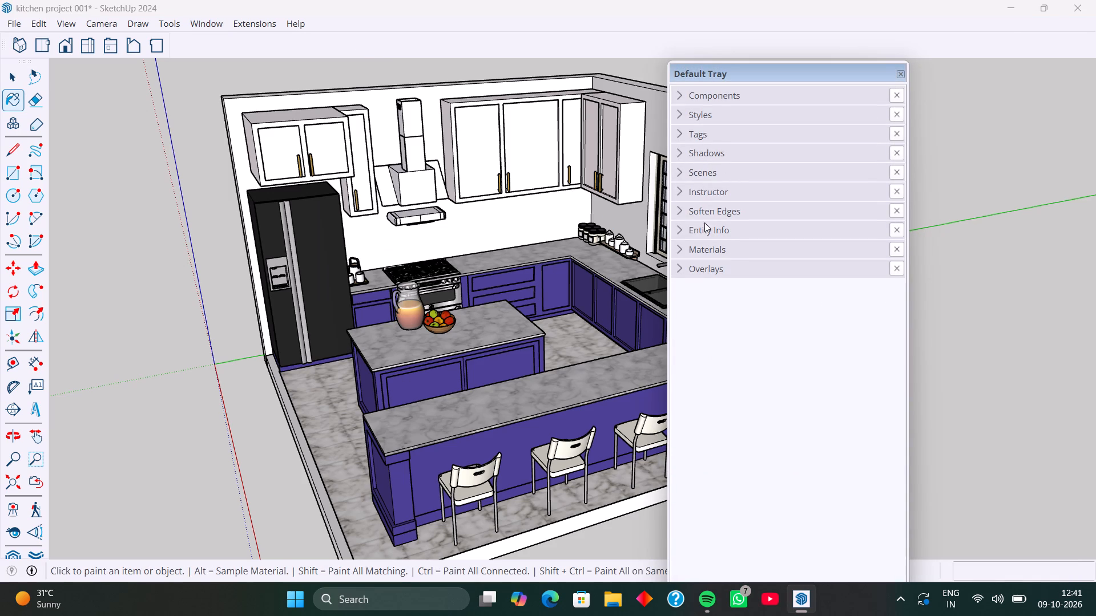
pyautogui.click(685, 112)
pyautogui.click(728, 204)
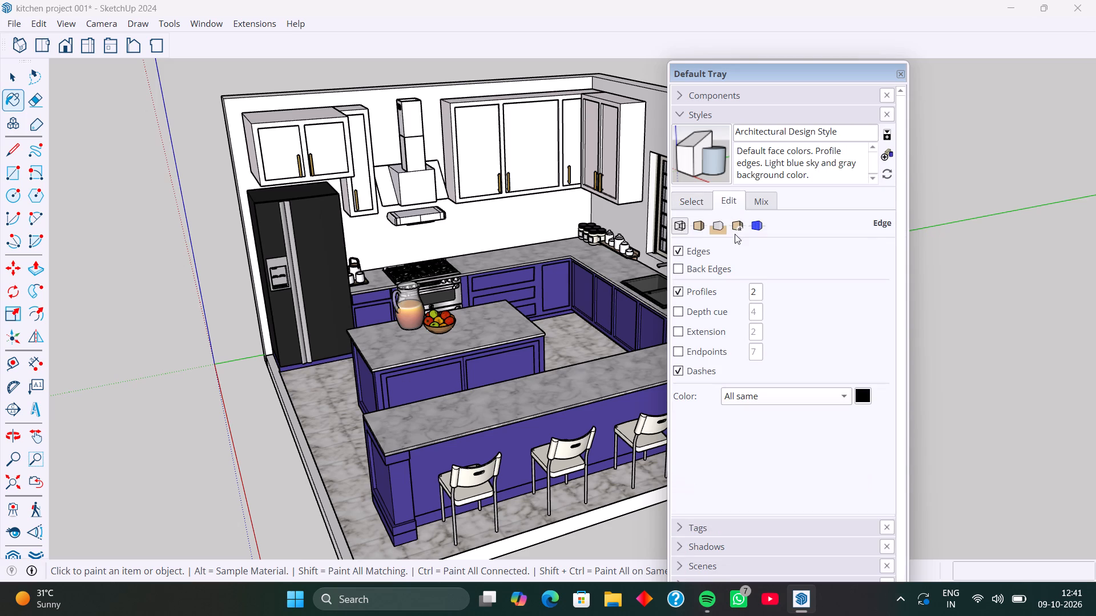
pyautogui.click(678, 250)
pyautogui.click(675, 291)
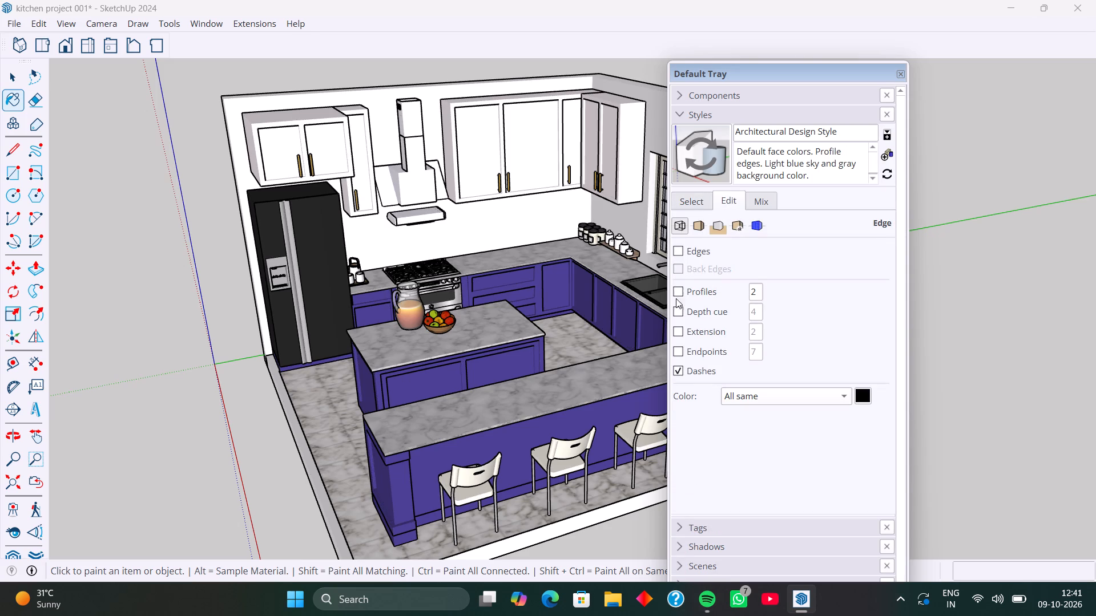
pyautogui.moveTo(522, 337); pyautogui.dragTo(575, 328, button='middle')
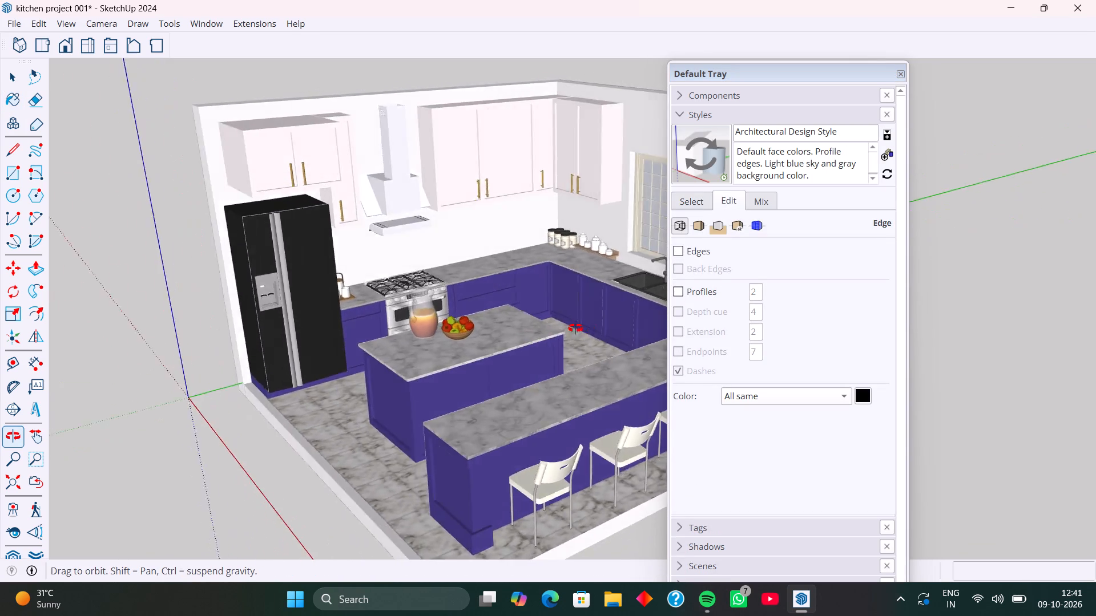
pyautogui.moveTo(575, 328); pyautogui.dragTo(575, 322, button='middle')
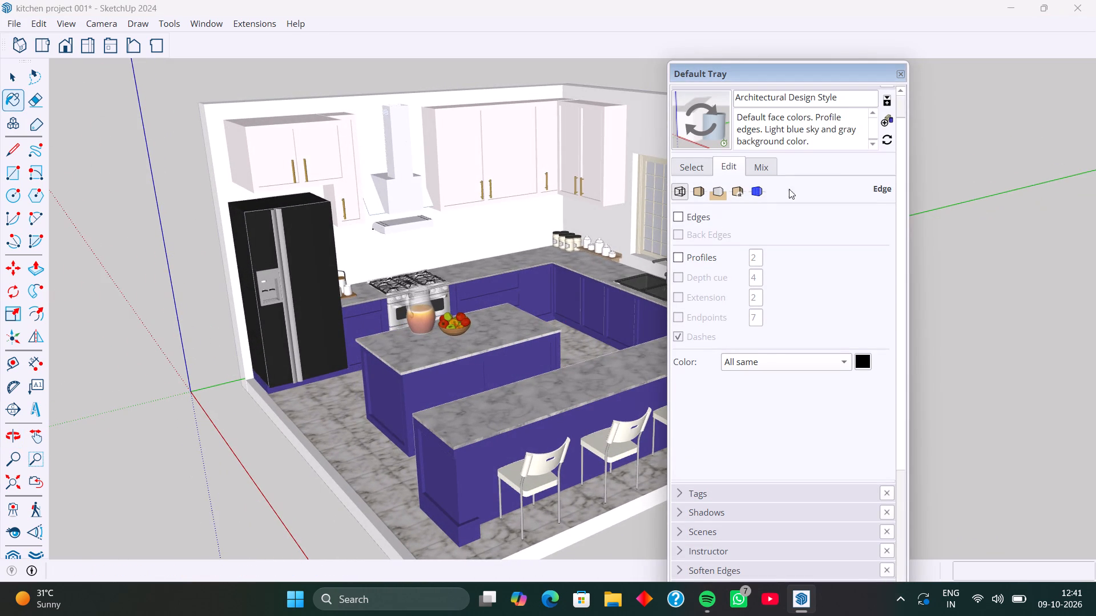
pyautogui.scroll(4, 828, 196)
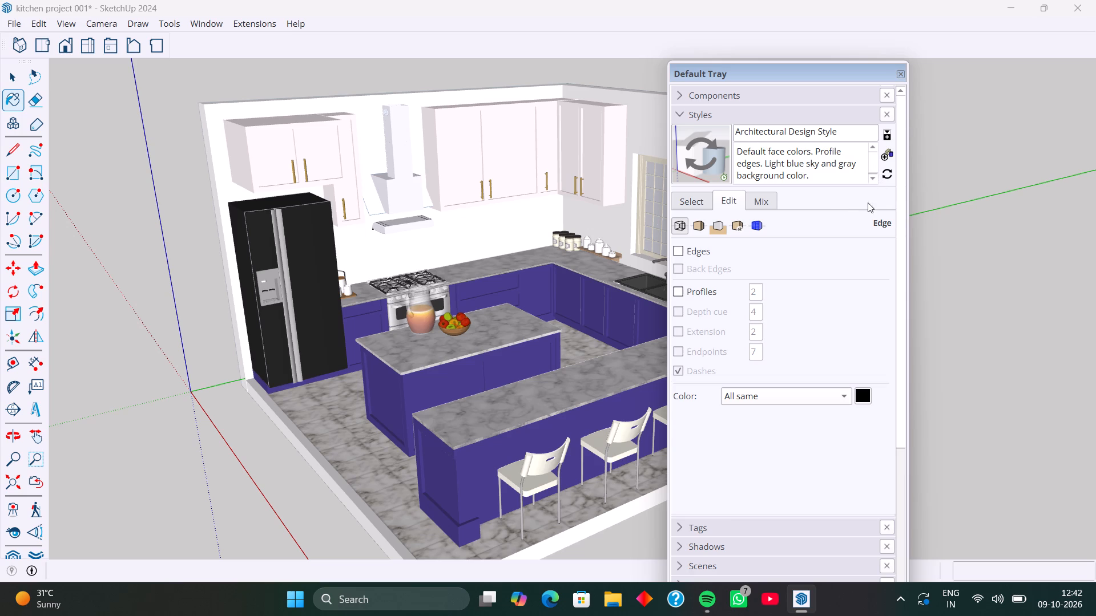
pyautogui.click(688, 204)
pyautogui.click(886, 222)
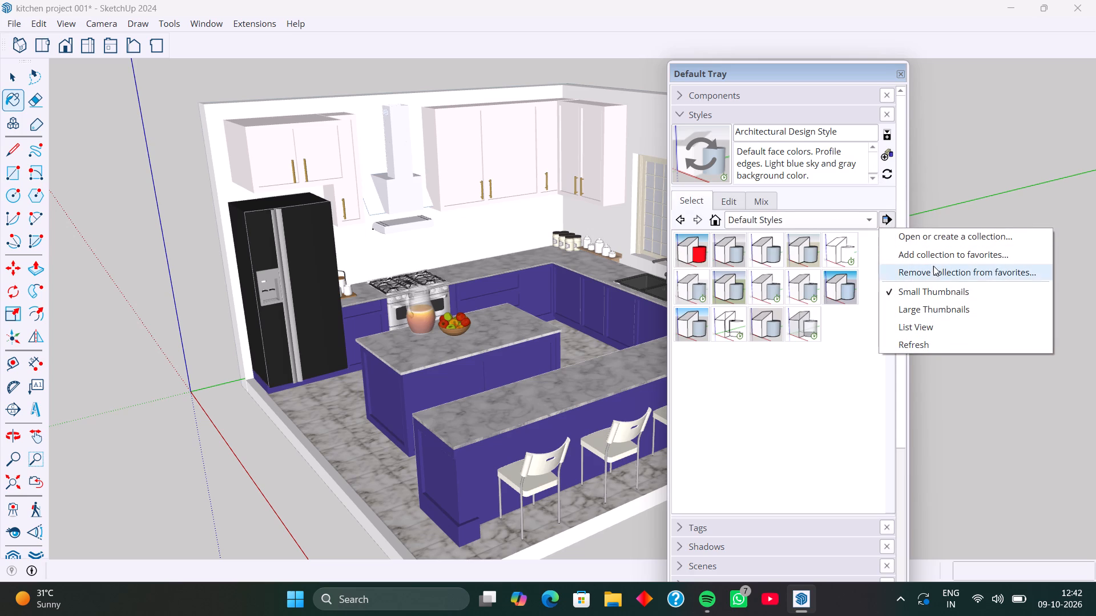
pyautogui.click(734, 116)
# Purge the unused components from the kitchen model's In Model component collection.
pyautogui.click(730, 96)
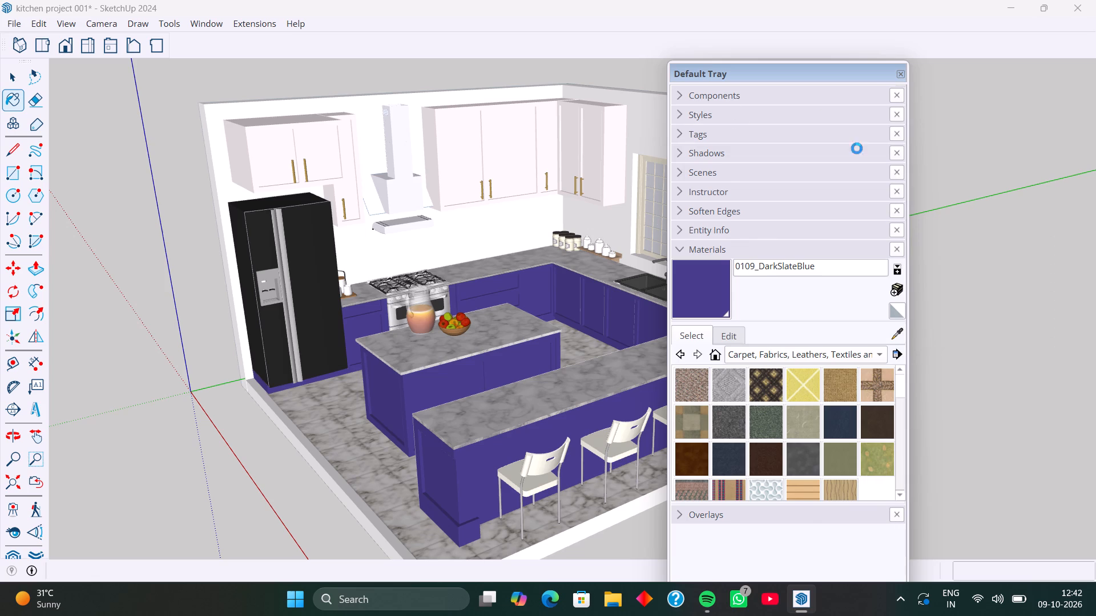
pyautogui.click(888, 199)
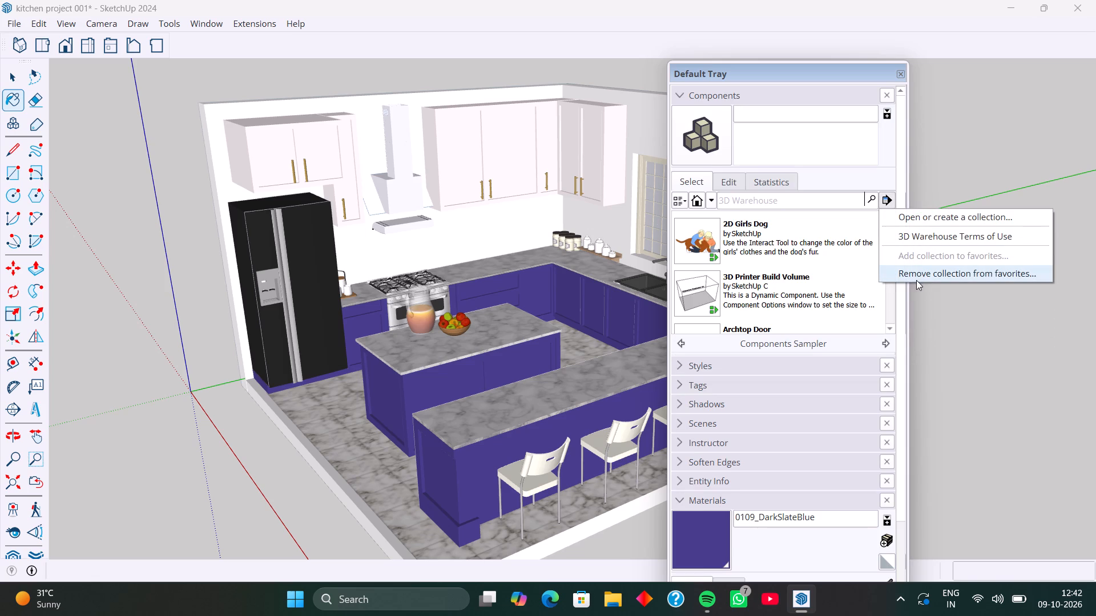
pyautogui.click(693, 198)
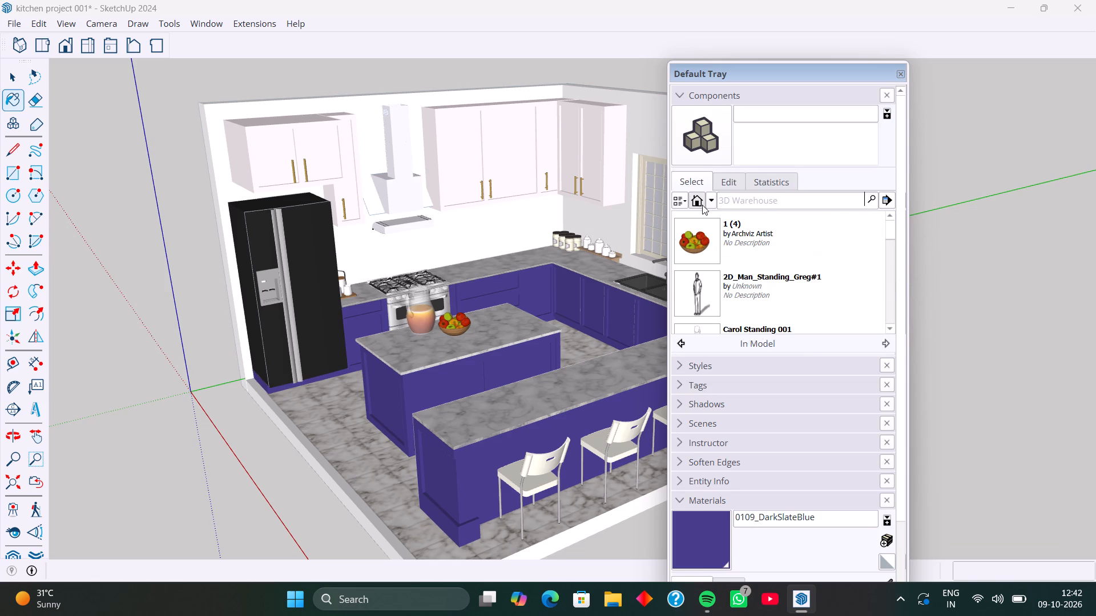
pyautogui.click(883, 199)
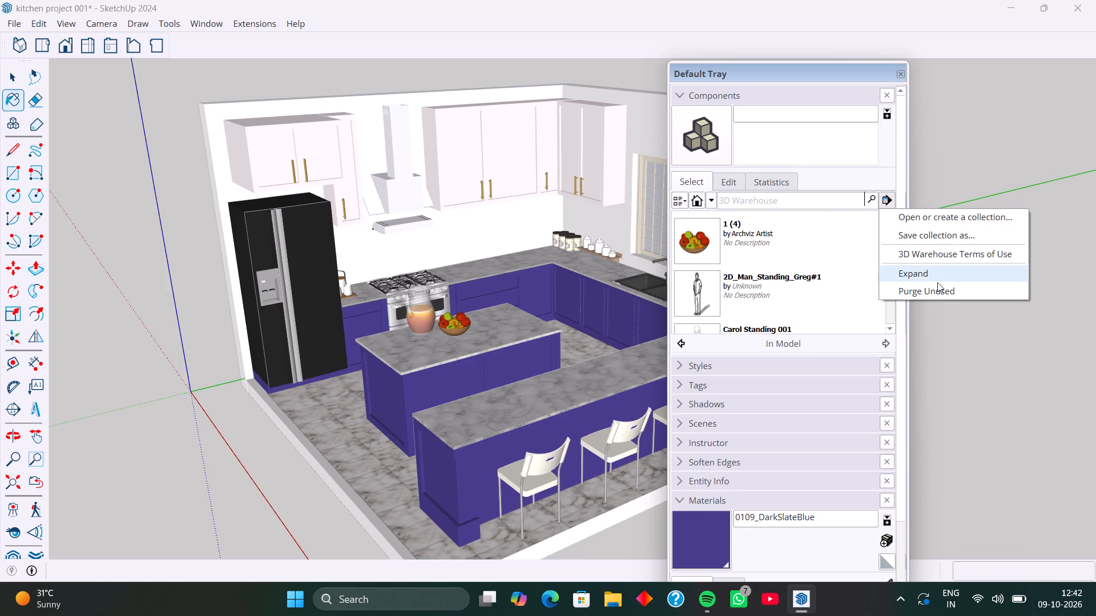
pyautogui.click(937, 291)
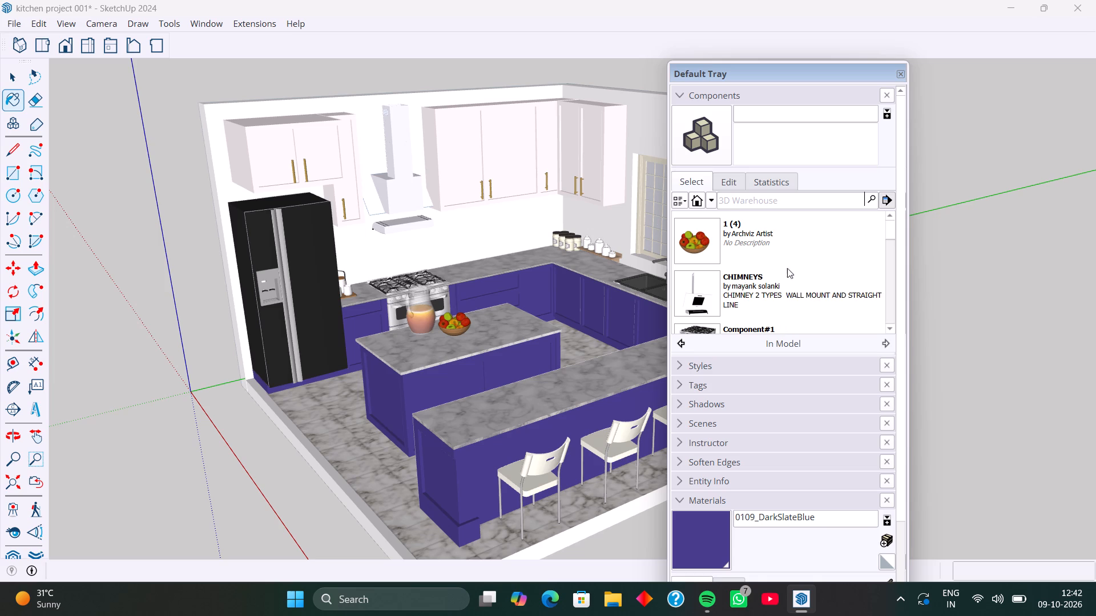
pyautogui.click(714, 95)
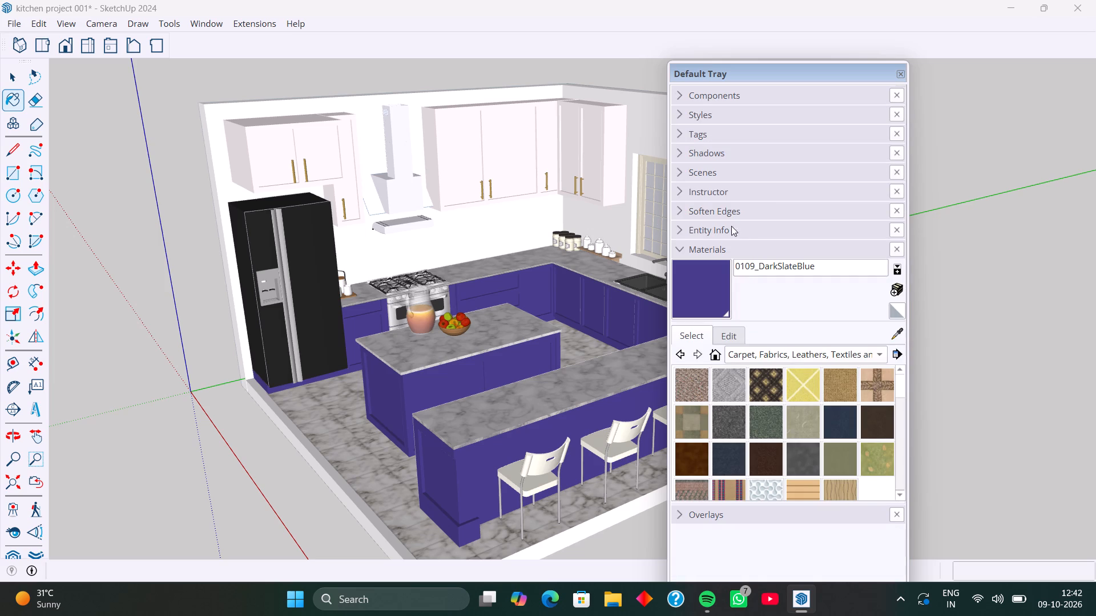
# Purge the unused tags from the kitchen model.
pyautogui.click(716, 132)
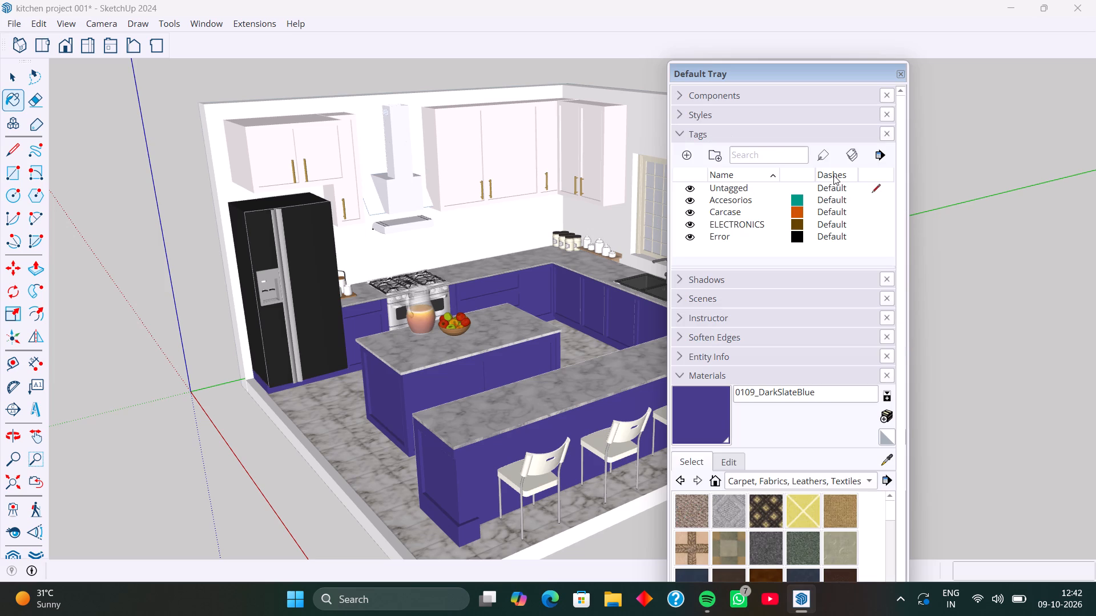
pyautogui.click(880, 156)
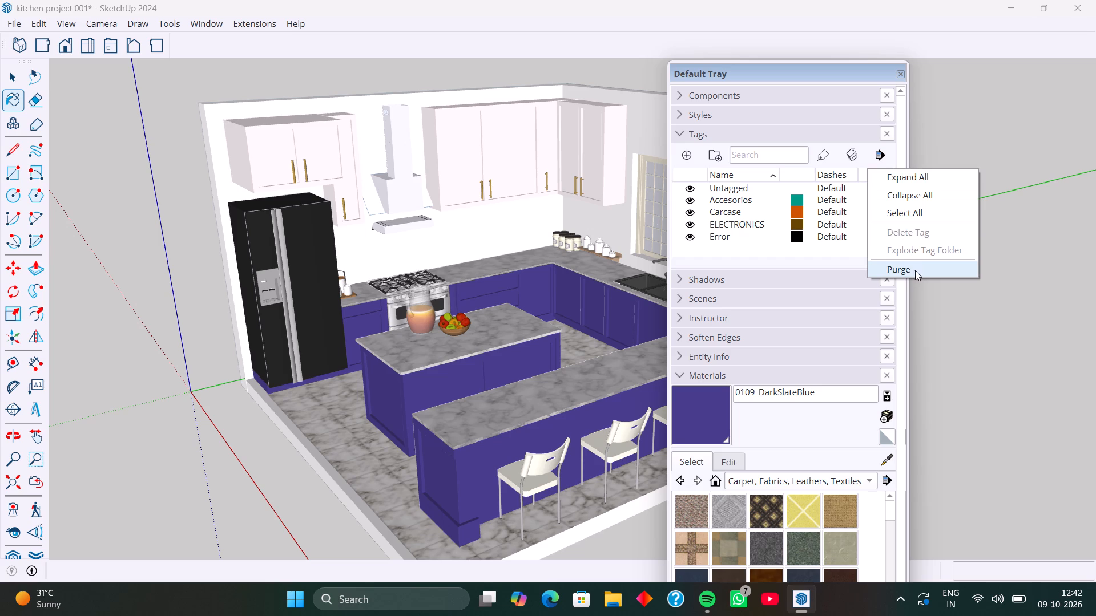
pyautogui.click(915, 271)
pyautogui.click(698, 135)
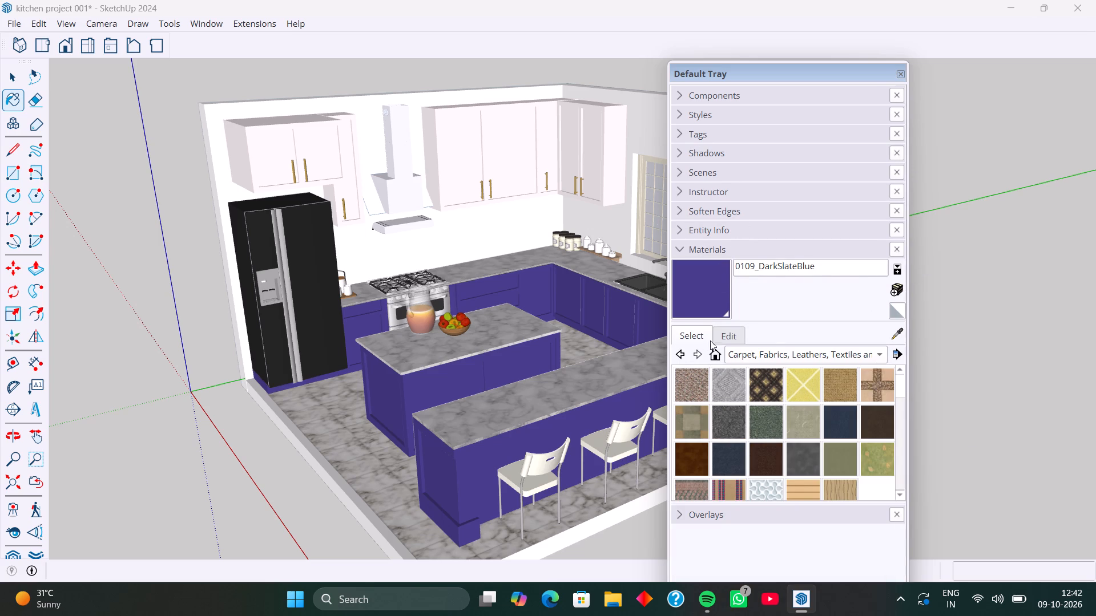
# Purge the unused materials from the kitchen model's In Model material collection.
pyautogui.click(720, 358)
pyautogui.click(897, 350)
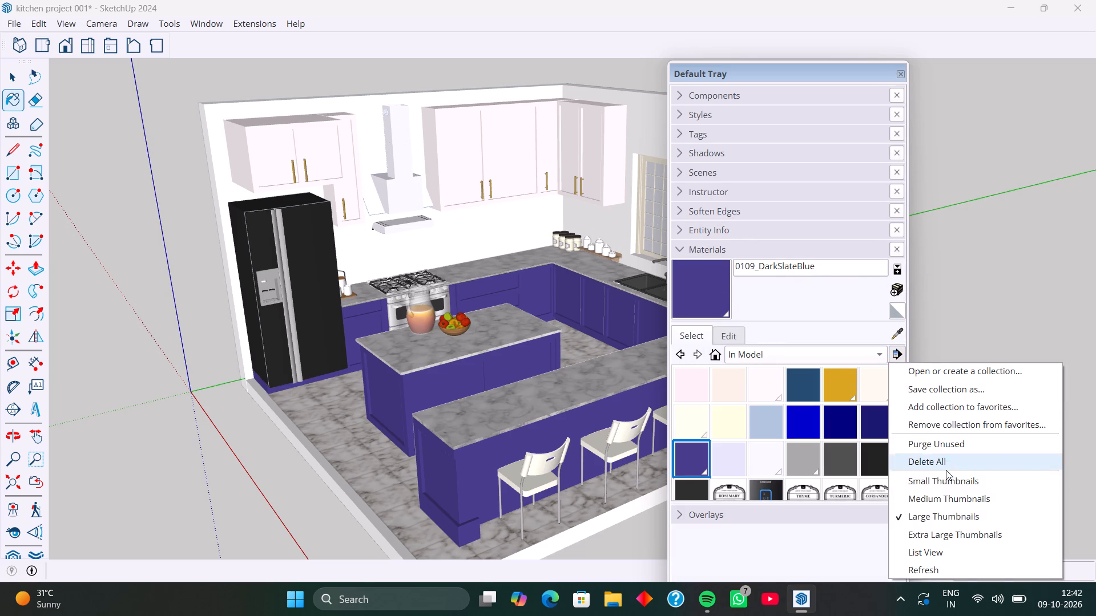
pyautogui.click(936, 445)
pyautogui.scroll(-2, 805, 430)
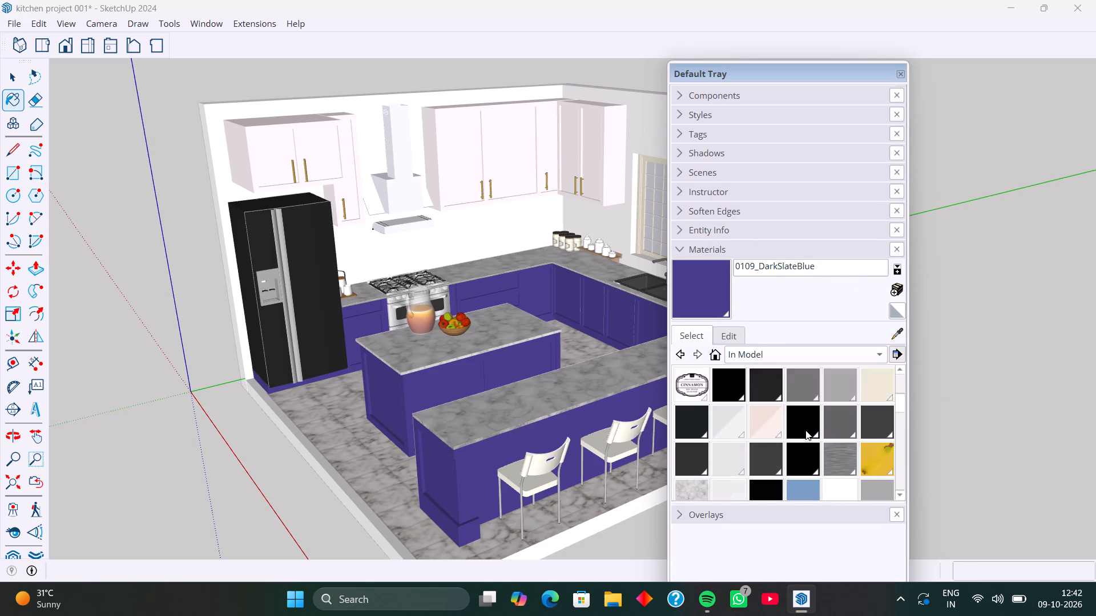
pyautogui.scroll(-10, 805, 430)
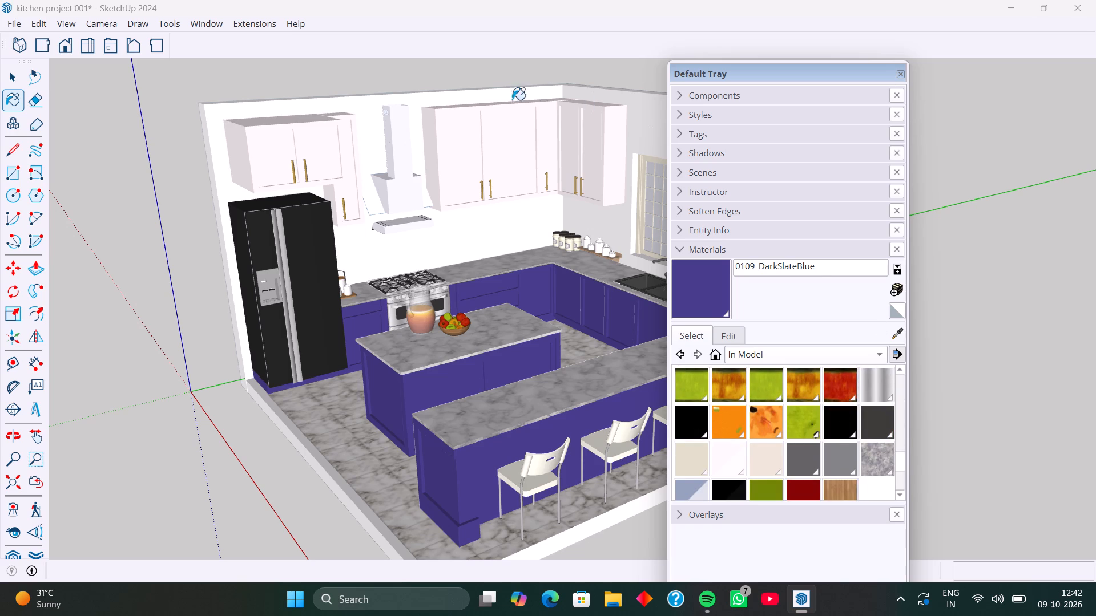
# Purge everything unused from the entire model through the Model Info statistics, and close Model Info.
pyautogui.click(205, 22)
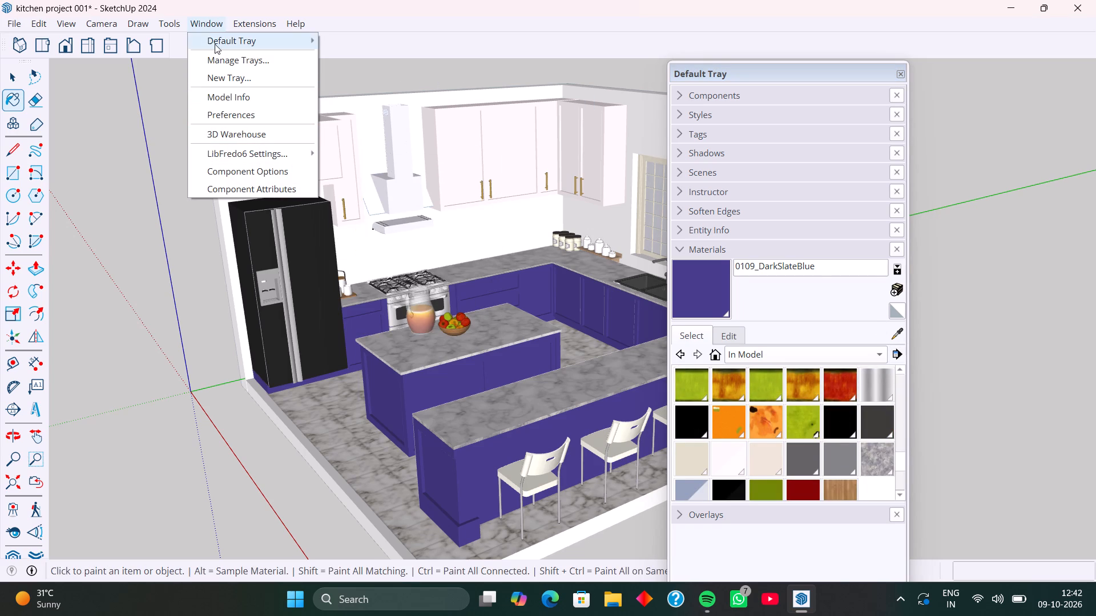
pyautogui.click(225, 99)
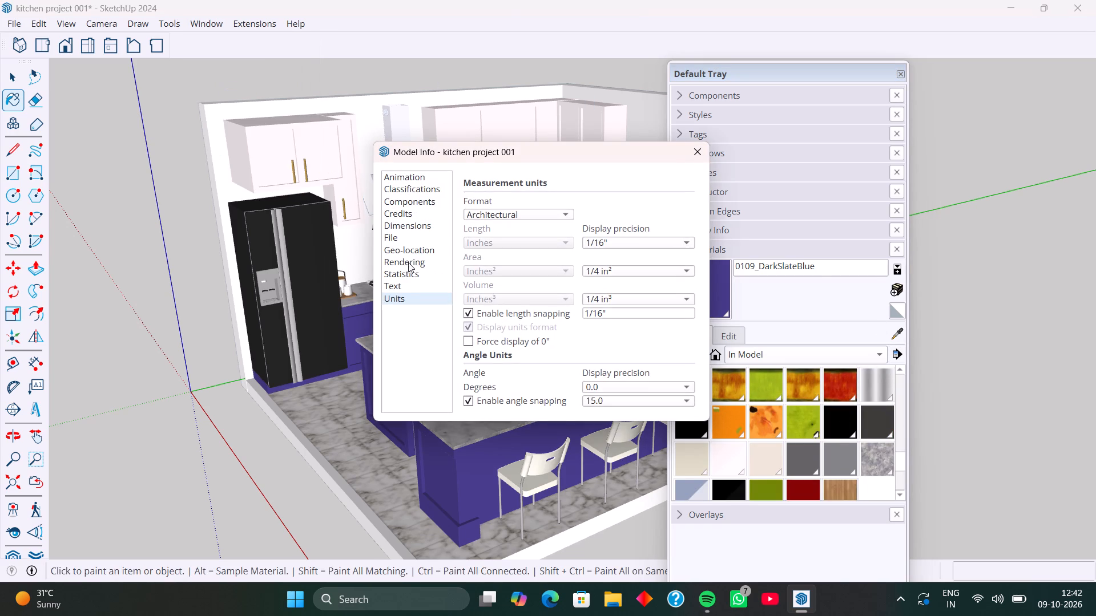
pyautogui.click(414, 271)
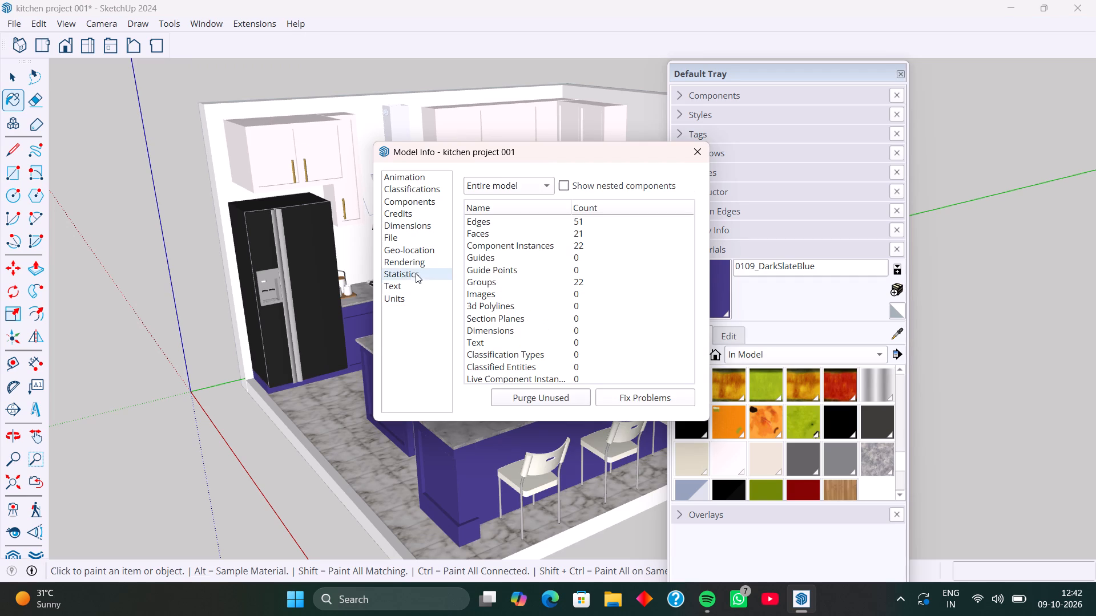
pyautogui.click(541, 400)
pyautogui.scroll(-3, 713, 296)
pyautogui.click(700, 155)
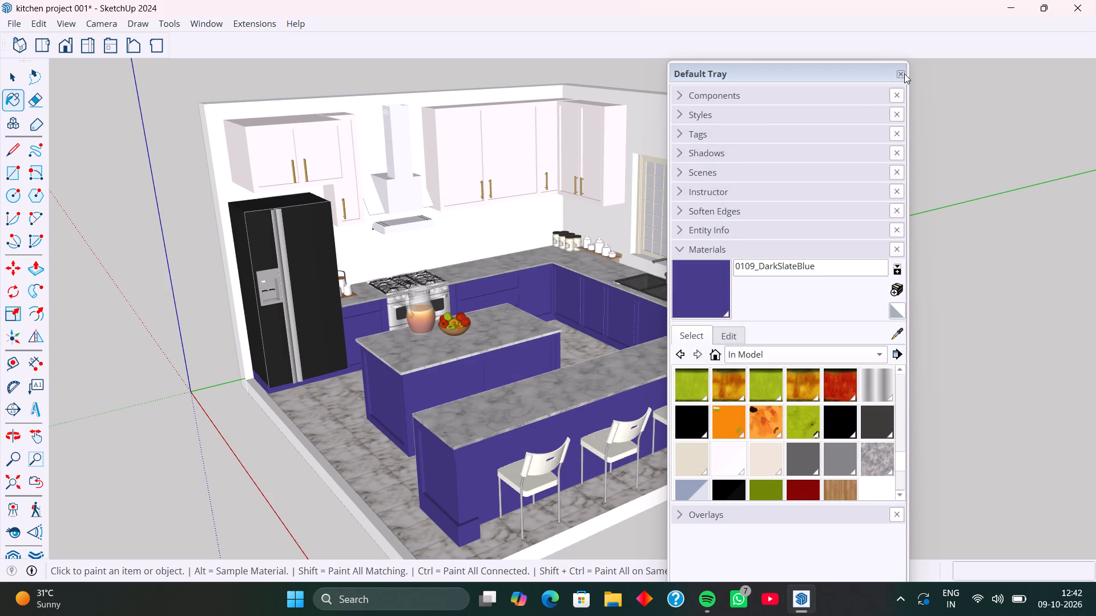
# Display the V-Ray for SketchUp toolbar.
pyautogui.click(901, 73)
pyautogui.moveTo(702, 279); pyautogui.dragTo(744, 264, button='middle')
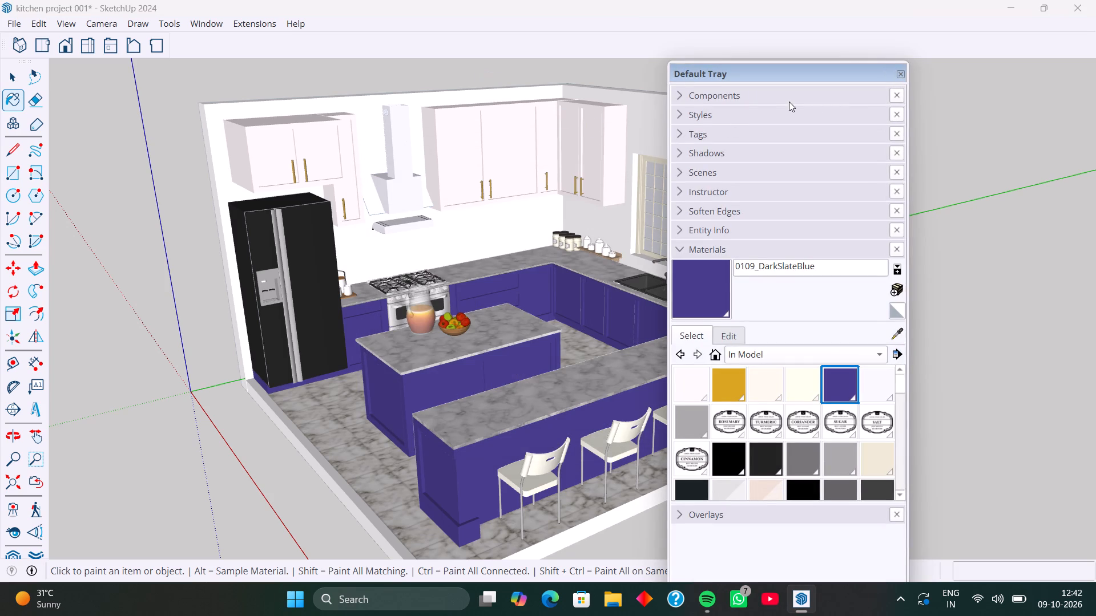
pyautogui.click(901, 71)
pyautogui.rightClick(667, 34)
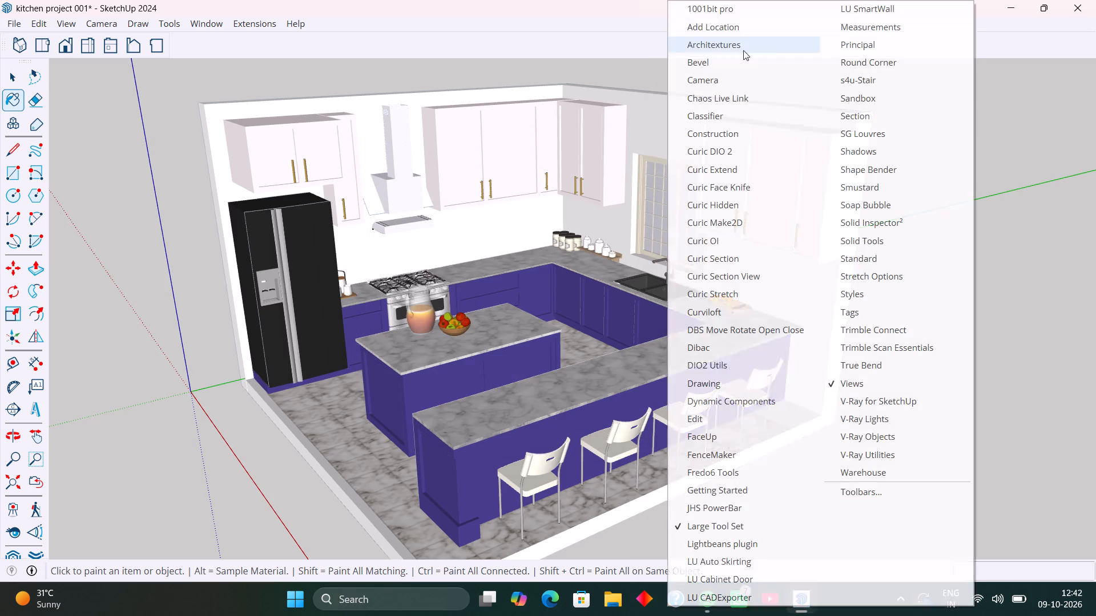
pyautogui.click(893, 404)
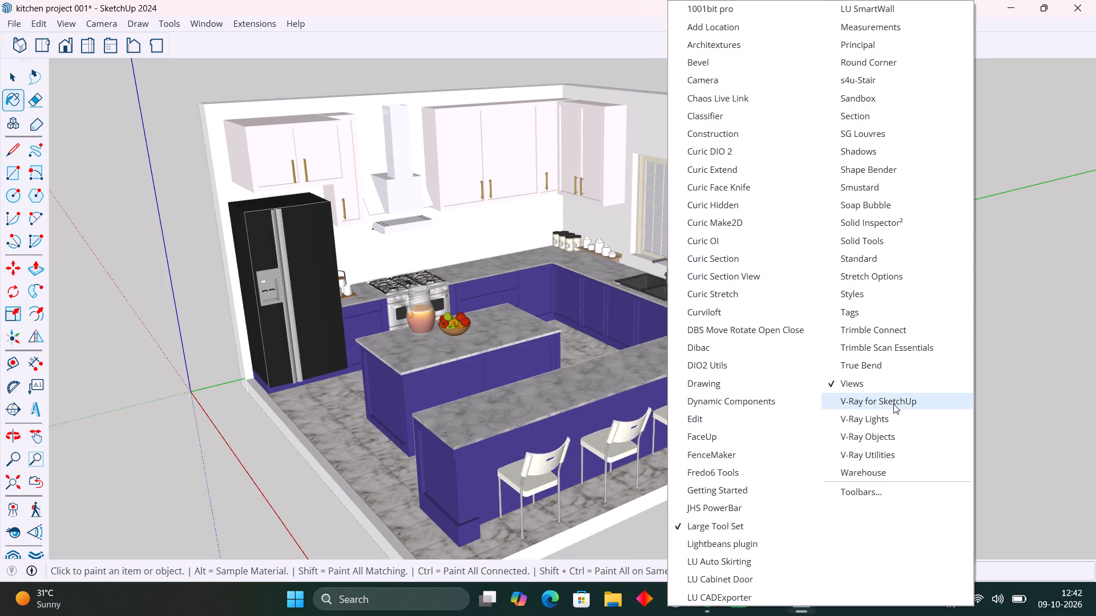
# Open the V-Ray Asset Editor, close the Default Tray, and place the editor clear of the V-Ray toolbar.
pyautogui.moveTo(572, 327); pyautogui.dragTo(646, 298, button='middle')
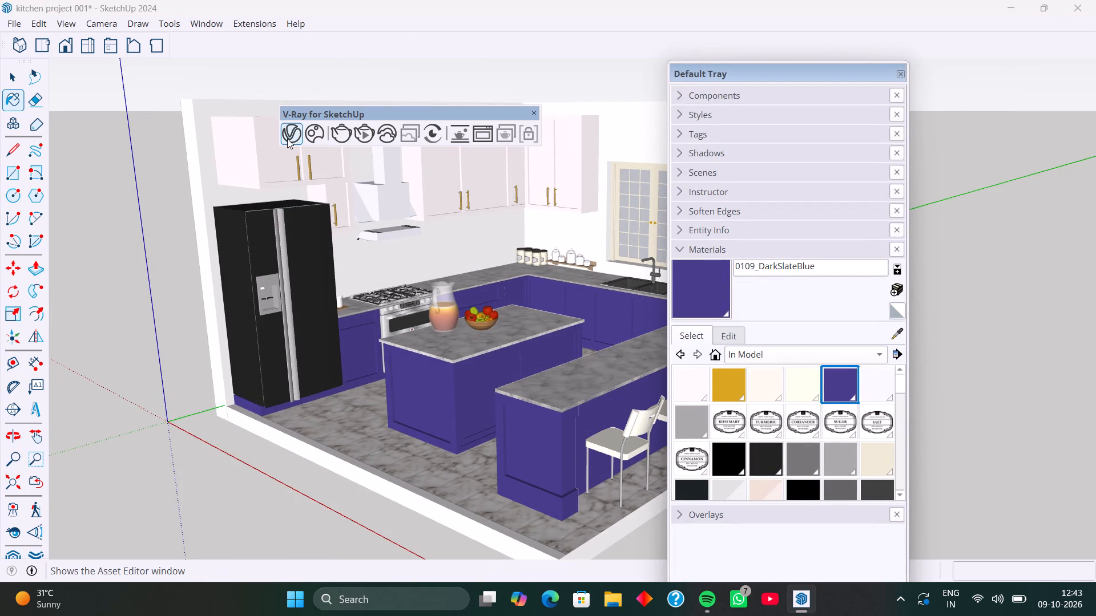
pyautogui.click(287, 139)
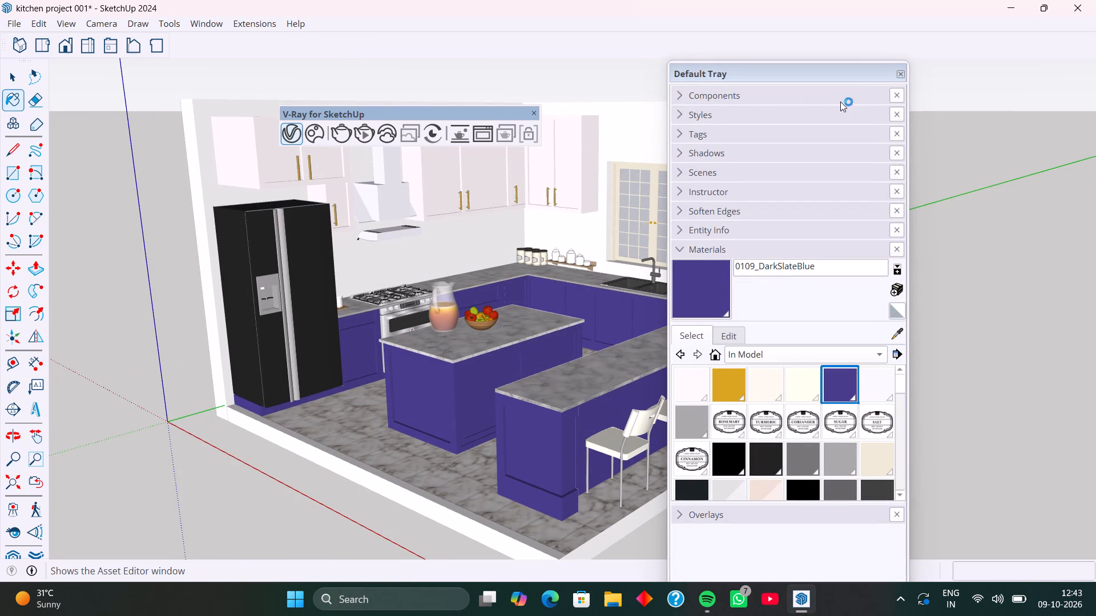
pyautogui.click(900, 74)
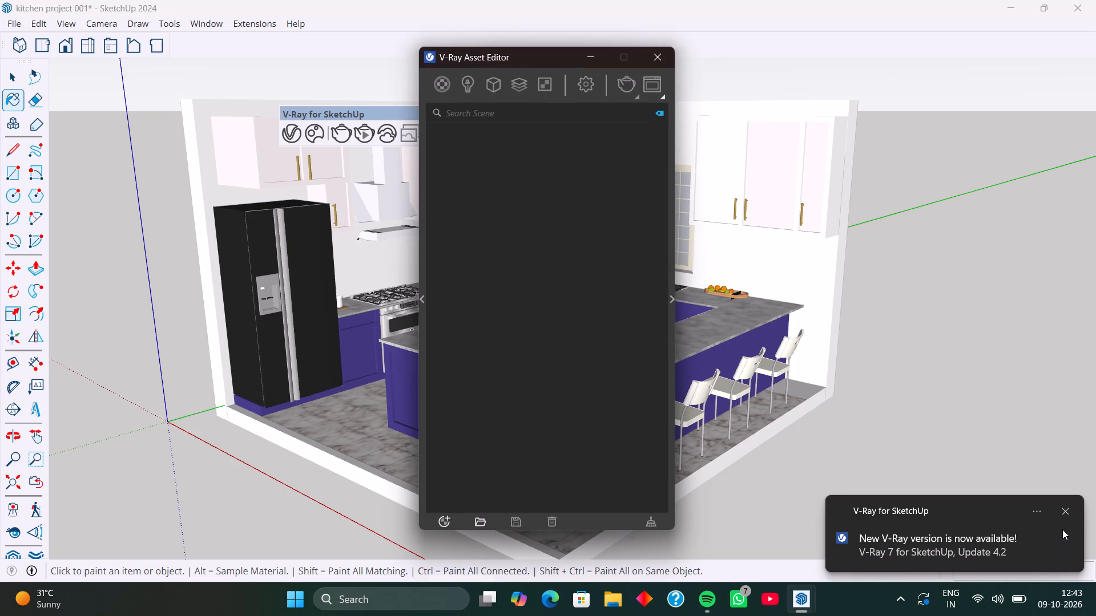
pyautogui.click(1066, 512)
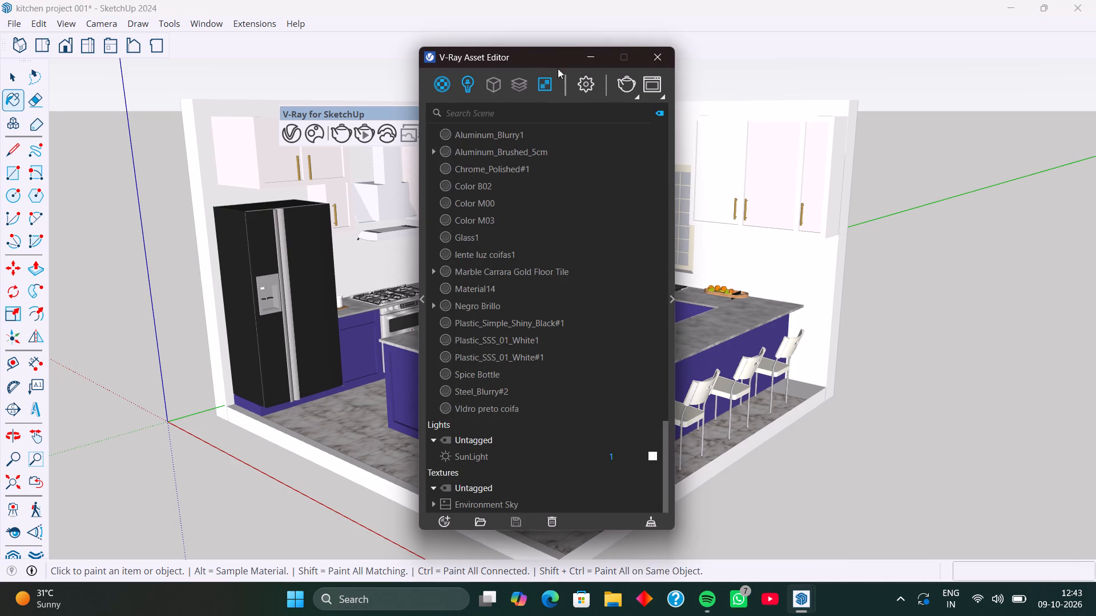
pyautogui.moveTo(534, 55); pyautogui.dragTo(779, 59)
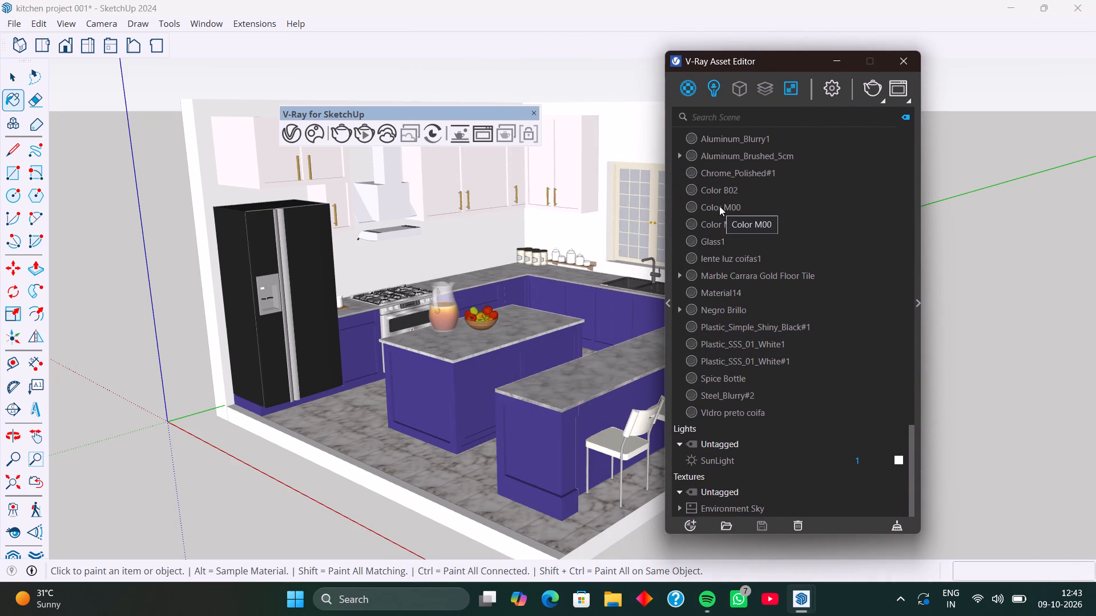
# Show the V-Ray render settings with Render Output and the advanced render parameters expanded.
pyautogui.click(832, 90)
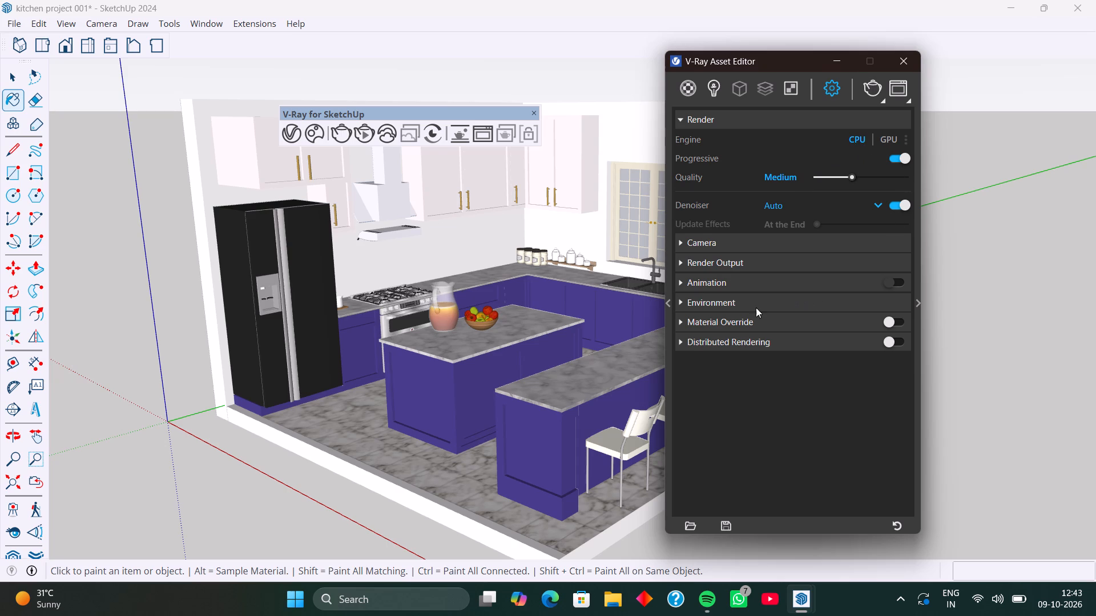
pyautogui.click(726, 261)
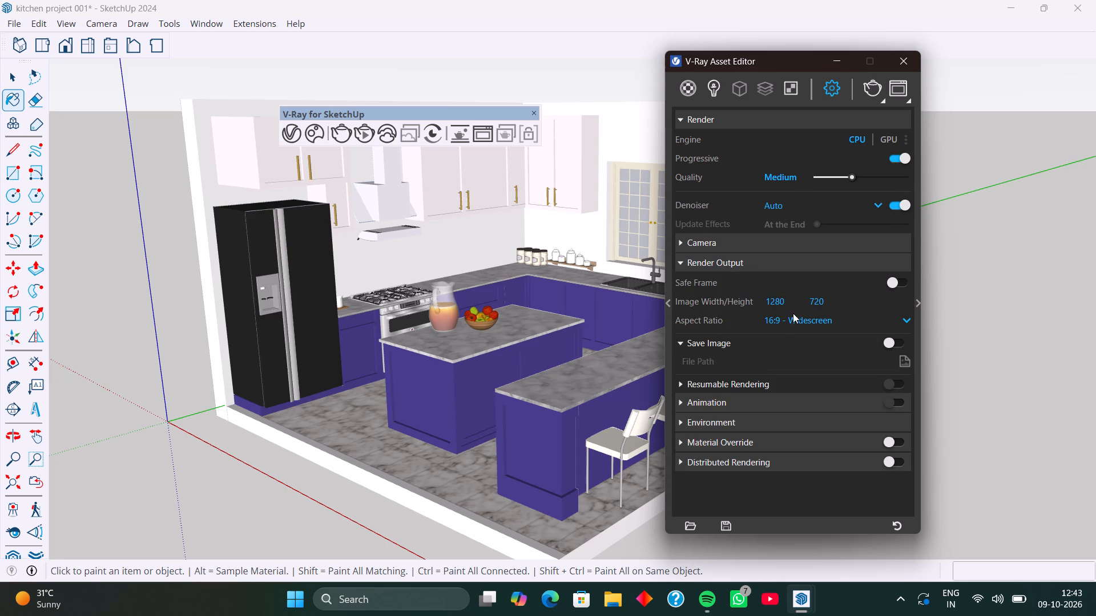
pyautogui.click(919, 308)
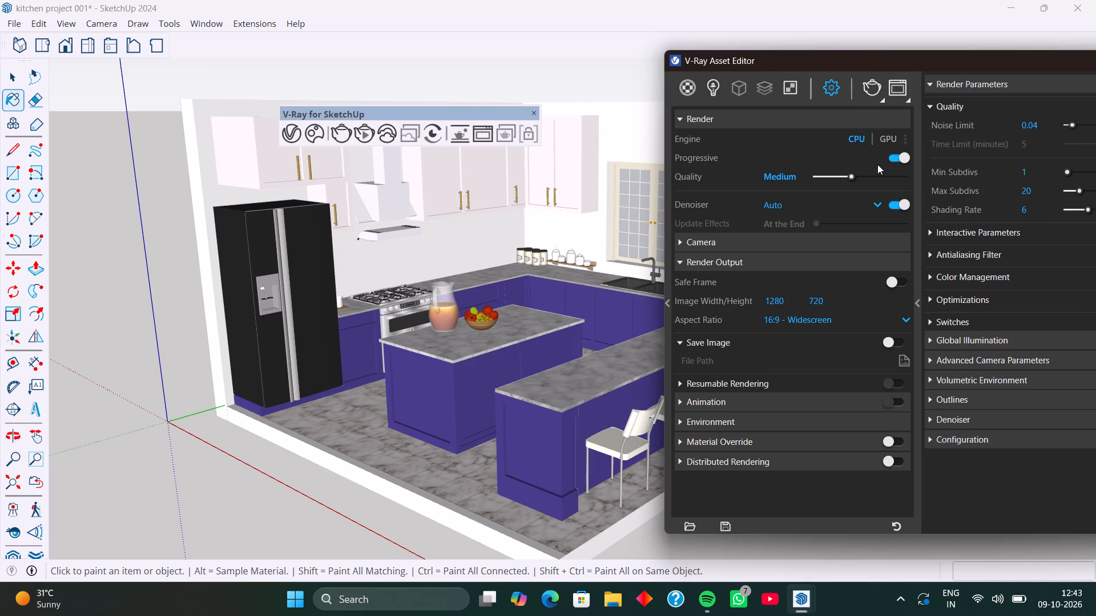
# Run an interactive V-Ray render of the kitchen, inspect the preview without the layers pane, then stop it and close the frame buffer.
pyautogui.click(883, 100)
pyautogui.click(877, 123)
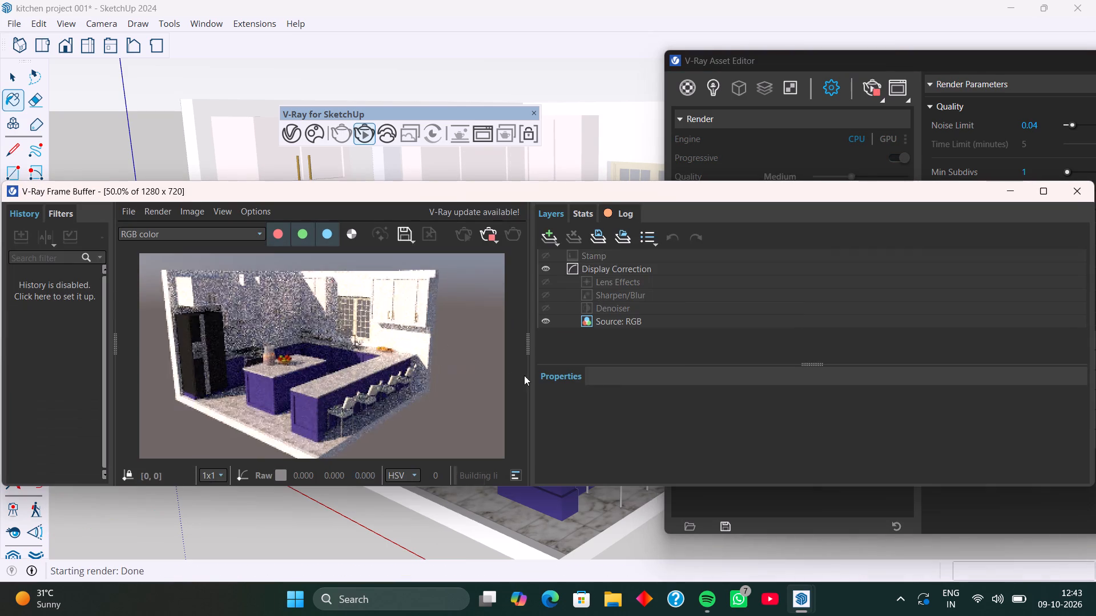
pyautogui.doubleClick(529, 351)
pyautogui.scroll(1, 562, 339)
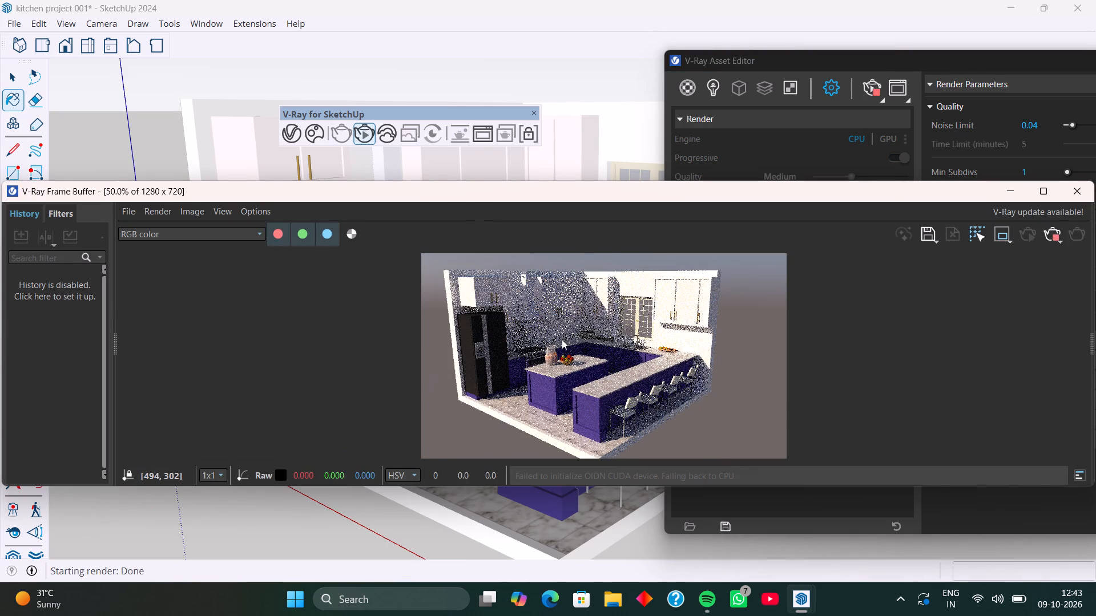
pyautogui.scroll(1, 562, 339)
pyautogui.scroll(-3, 562, 339)
pyautogui.scroll(1, 562, 339)
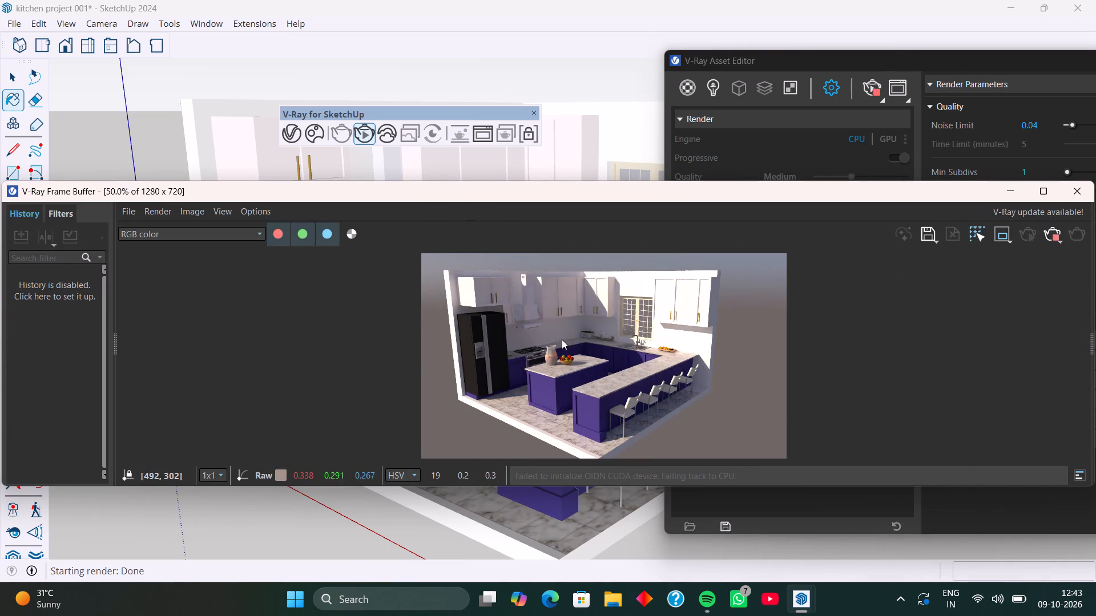
pyautogui.click(1052, 235)
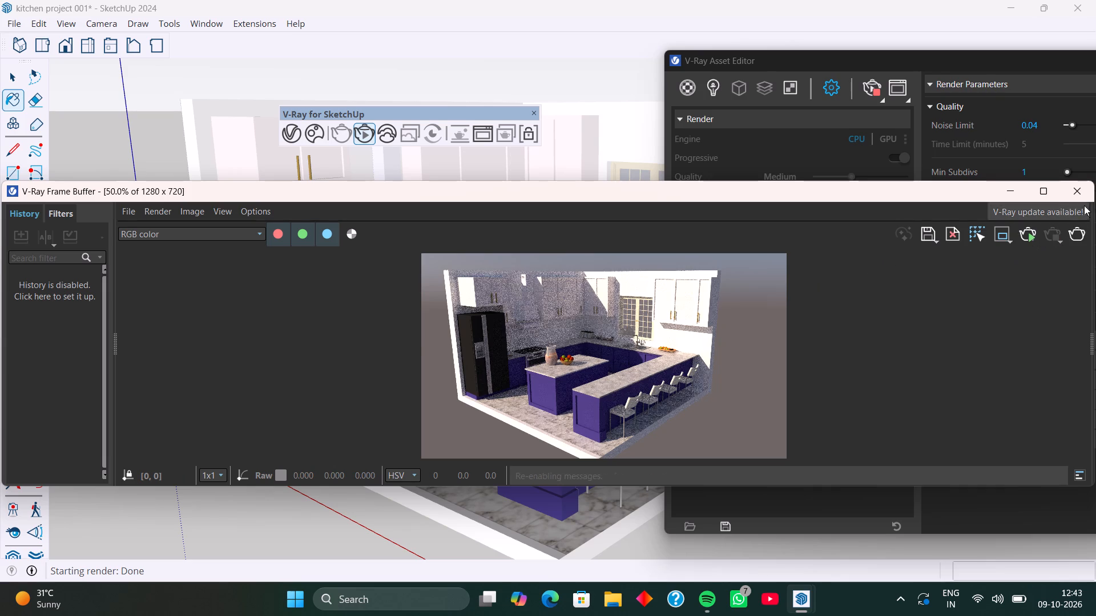
pyautogui.click(1082, 196)
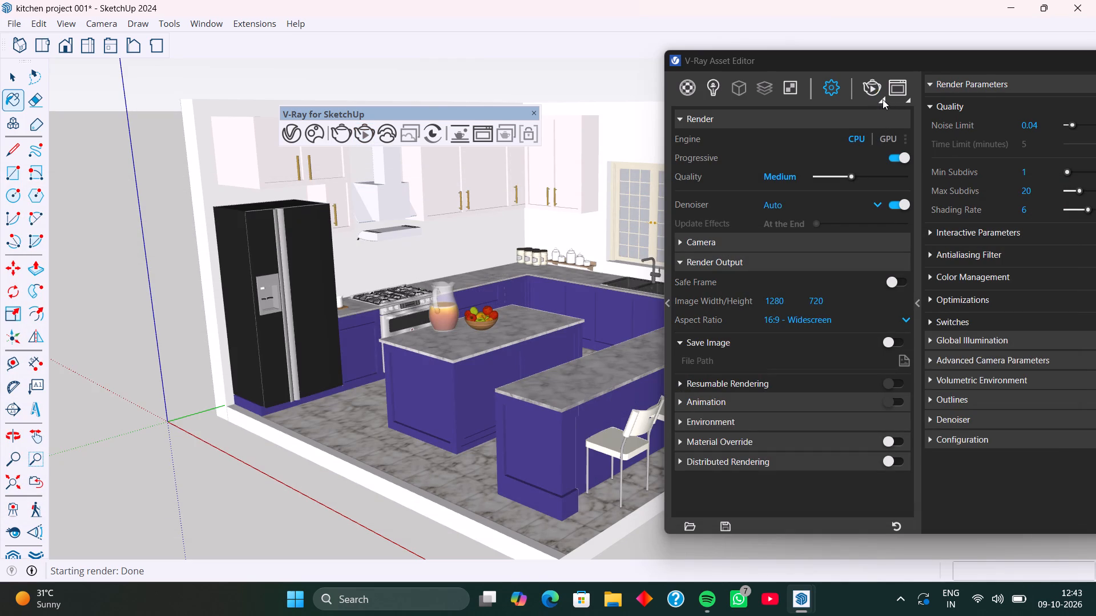
# Turn off progressive rendering and set the V-Ray denoiser preset to Strong.
pyautogui.click(900, 157)
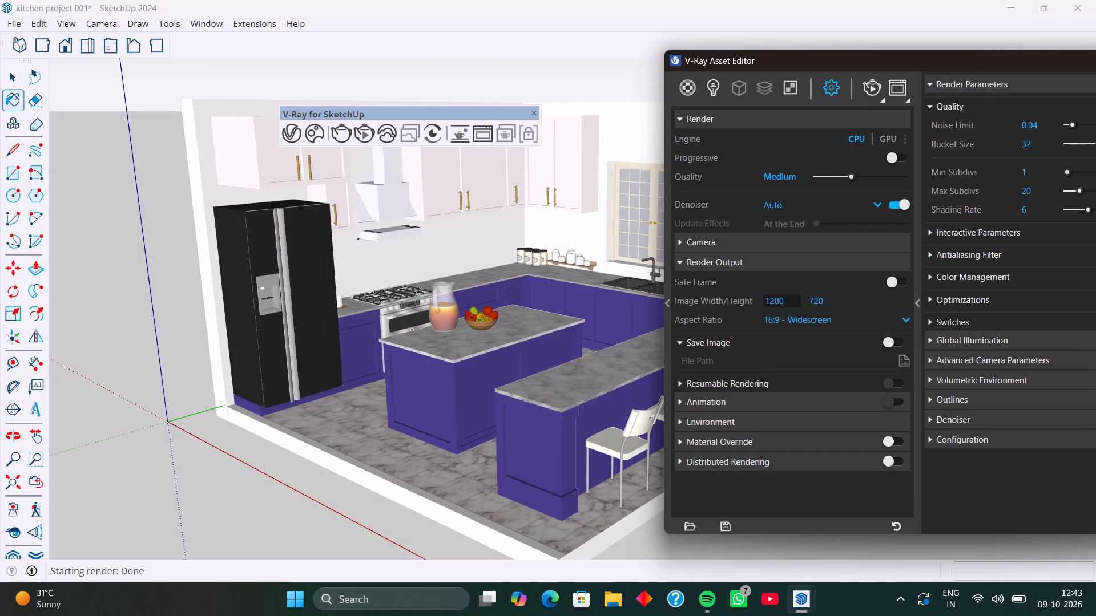
pyautogui.moveTo(892, 46); pyautogui.dragTo(692, 43)
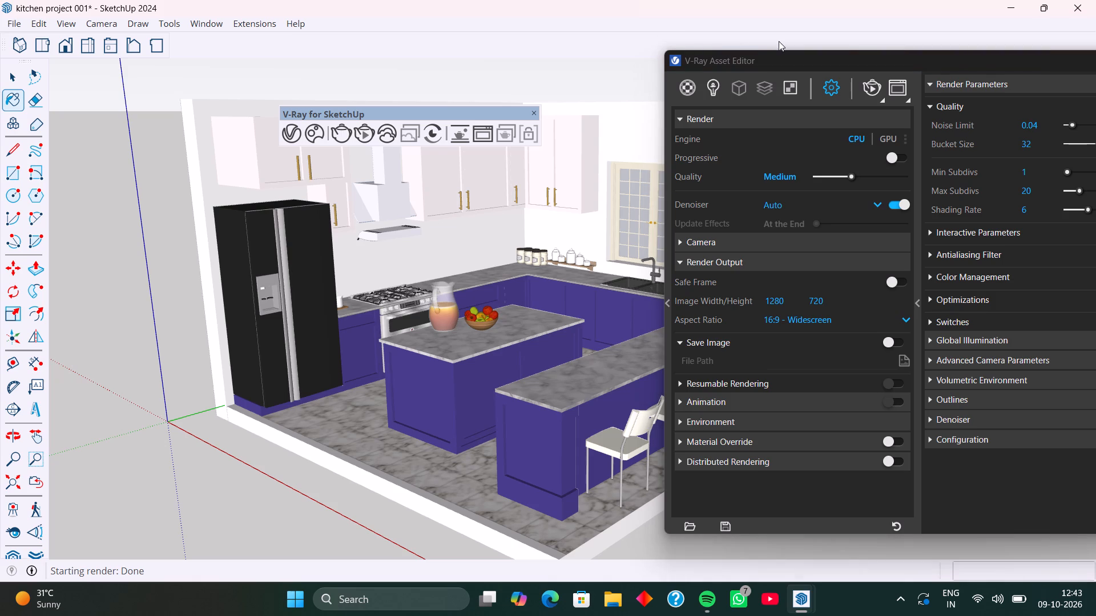
pyautogui.moveTo(776, 47); pyautogui.dragTo(728, 51)
pyautogui.moveTo(756, 60); pyautogui.dragTo(521, 55)
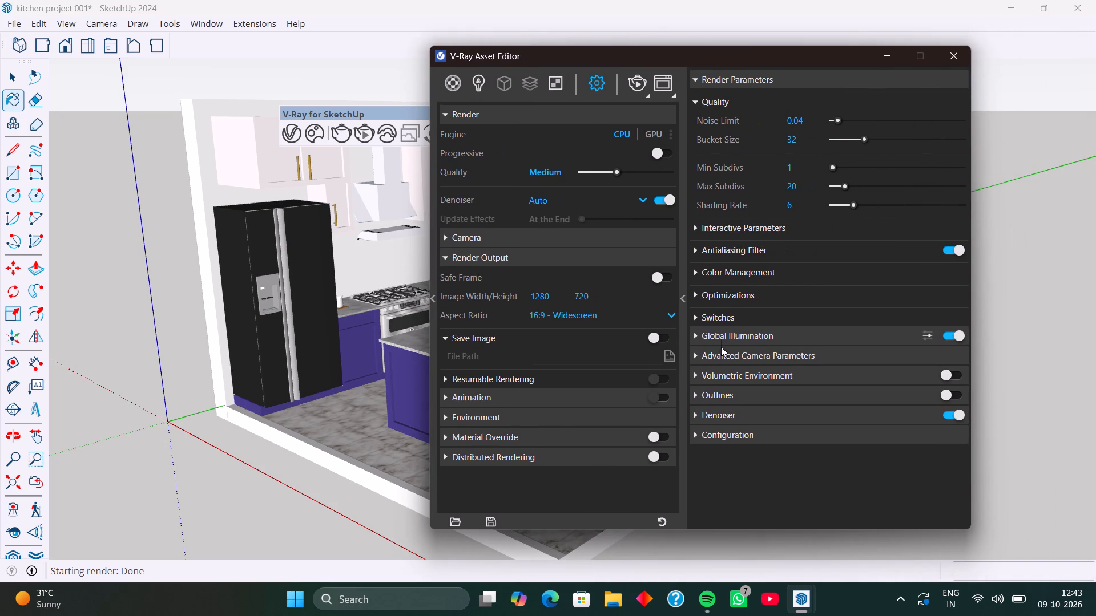
pyautogui.click(744, 418)
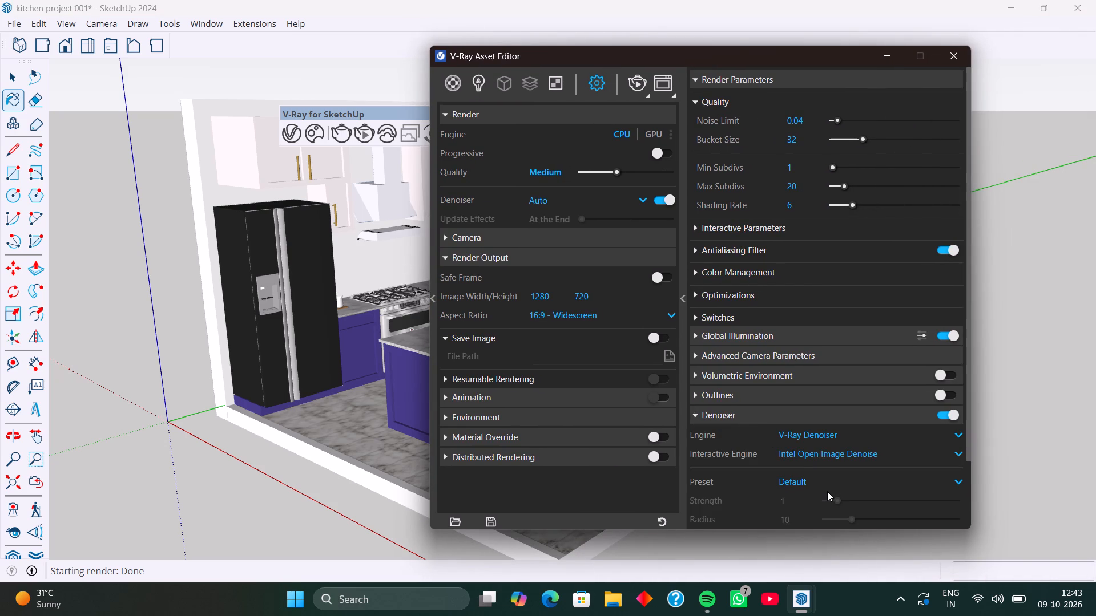
pyautogui.click(829, 487)
pyautogui.click(819, 448)
# Set the render quality's noise limit to 0.004 and its maximum subdivisions to 12.
pyautogui.click(811, 123)
pyautogui.press('BackSpace')
pyautogui.press('0')
pyautogui.press('4')
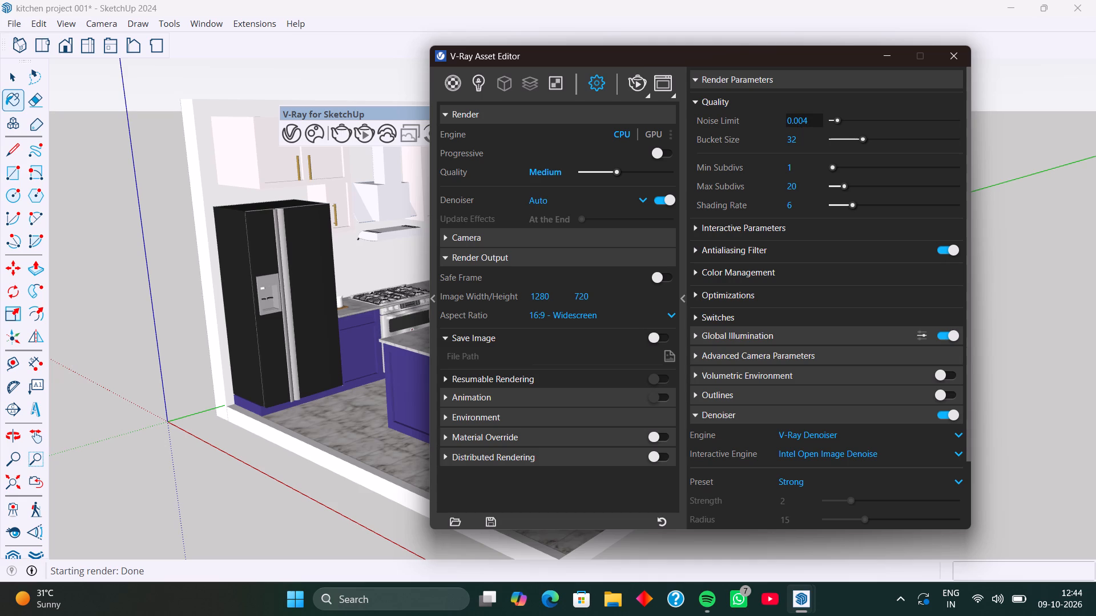
pyautogui.click(803, 187)
pyautogui.moveTo(804, 185); pyautogui.dragTo(775, 191)
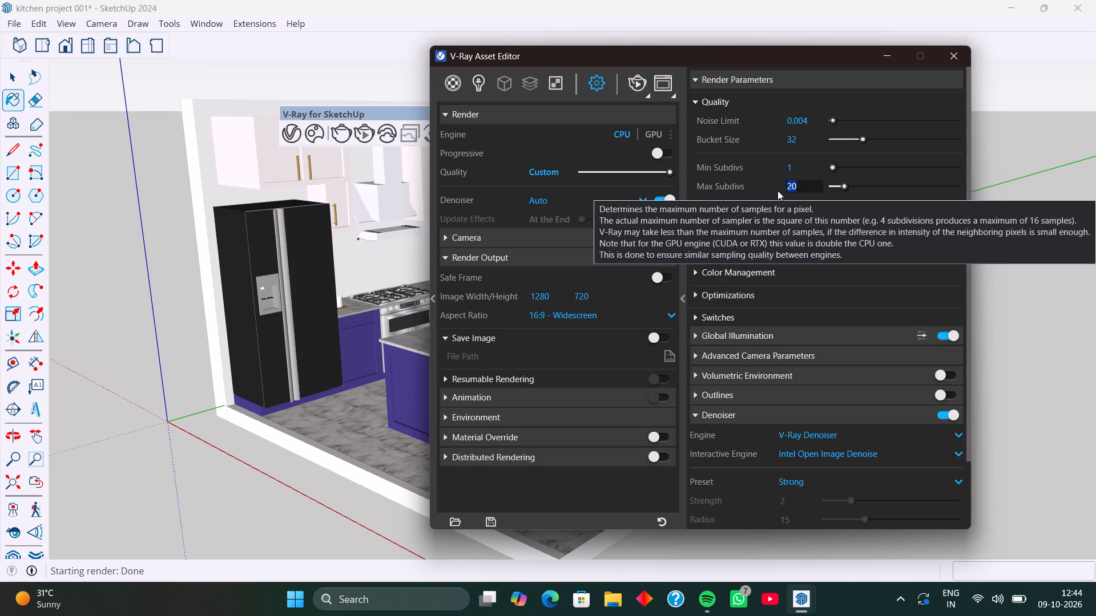
pyautogui.write('12')
pyautogui.press('Return')
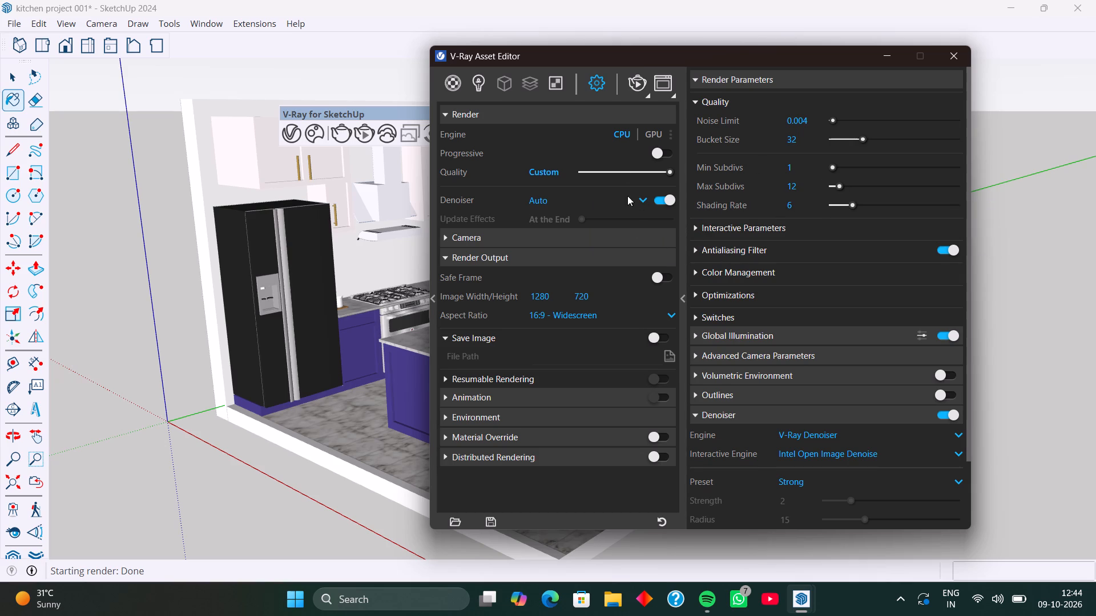
# Start a production V-Ray render of the kitchen, hide the render history, minimize the Asset Editor and enlarge the frame buffer.
pyautogui.click(648, 94)
pyautogui.click(637, 116)
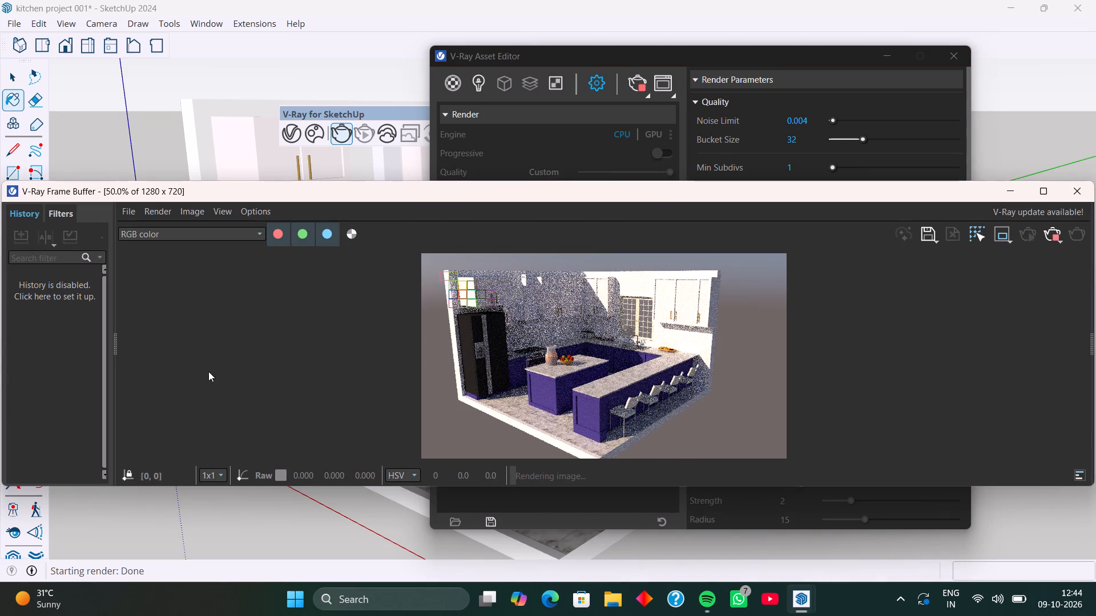
pyautogui.click(110, 350)
pyautogui.doubleClick(113, 350)
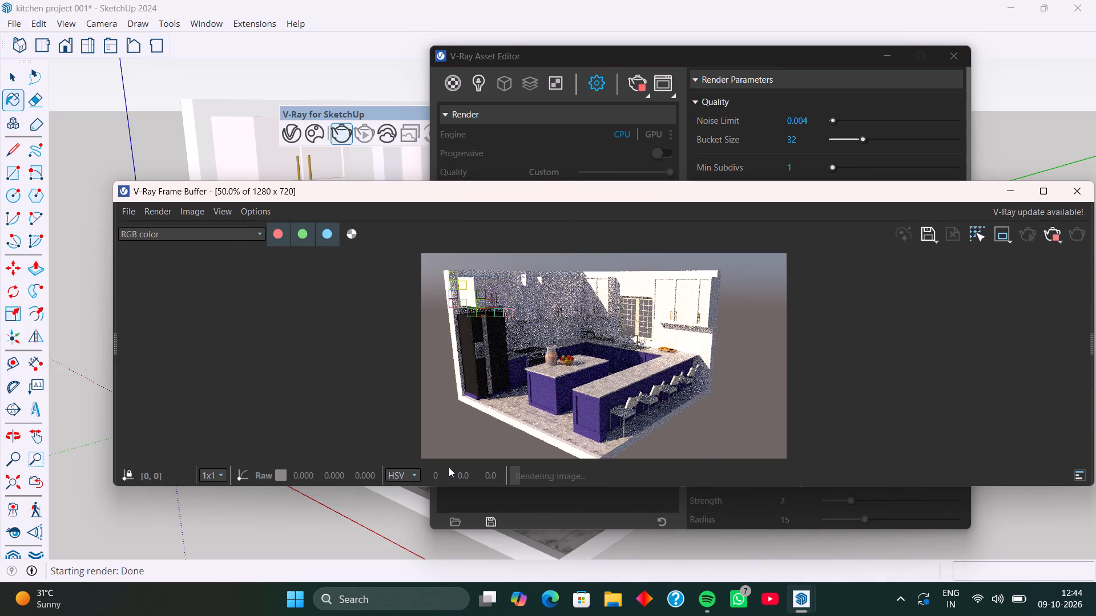
pyautogui.click(573, 492)
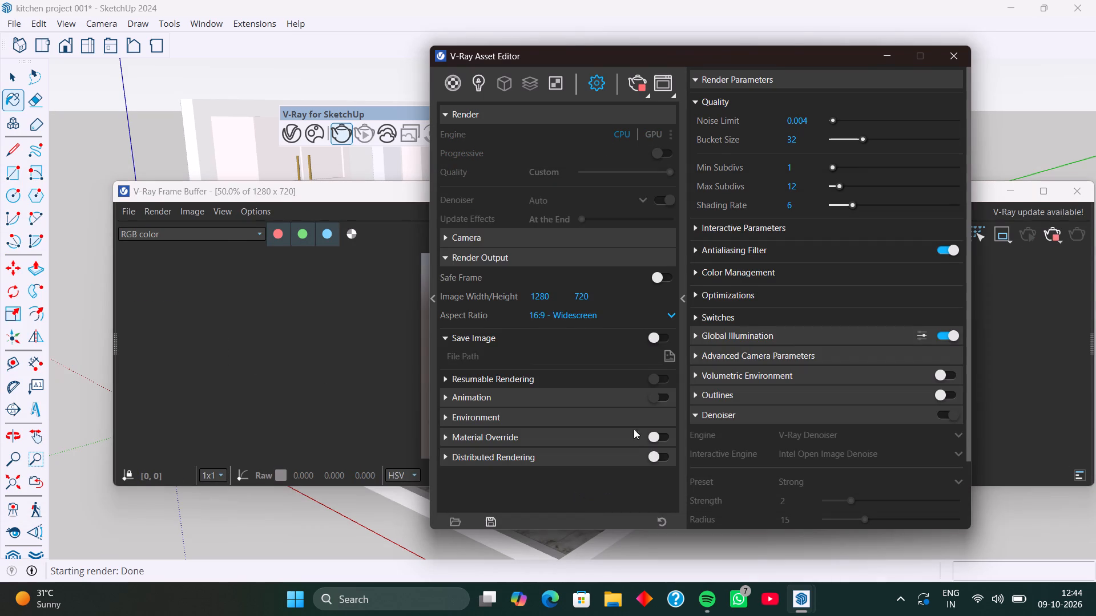
pyautogui.click(886, 56)
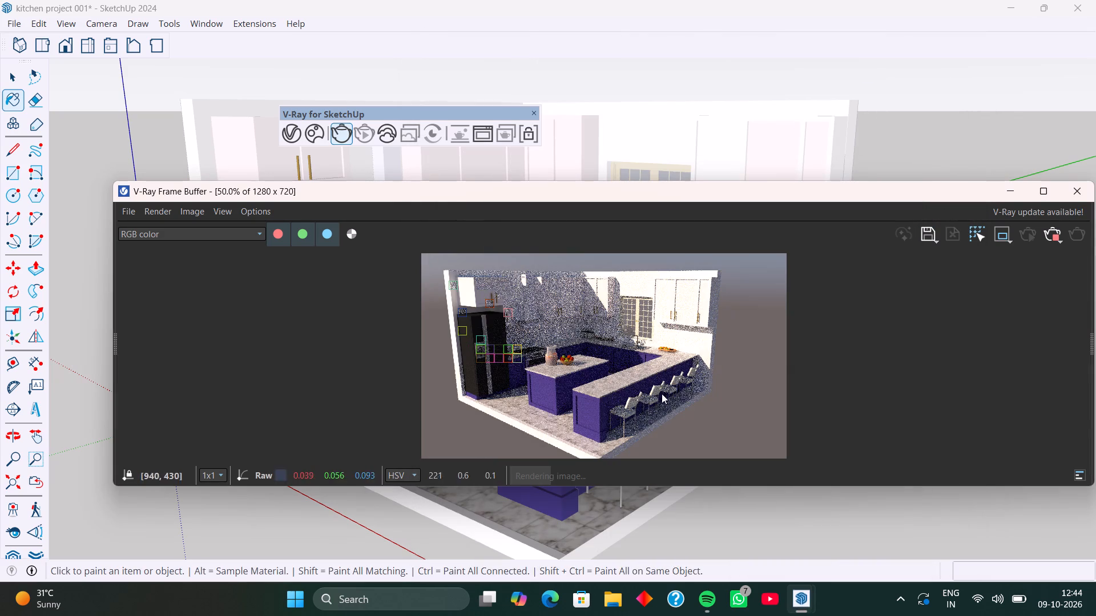
pyautogui.moveTo(656, 488); pyautogui.dragTo(695, 581)
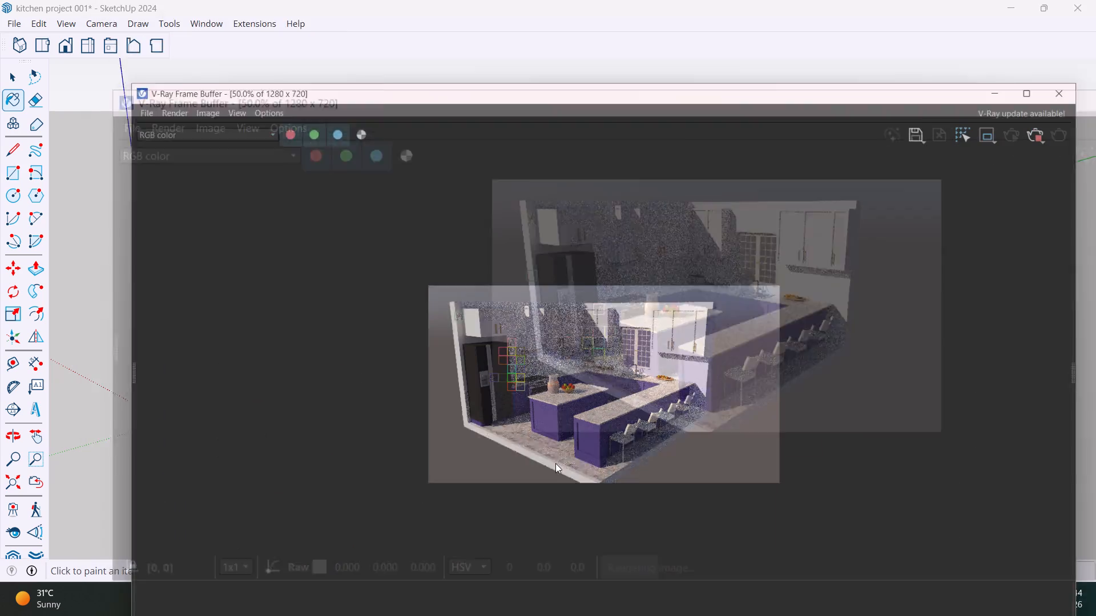
# Examine the kitchen render in progress, both close up and as a whole image.
pyautogui.scroll(2, 486, 347)
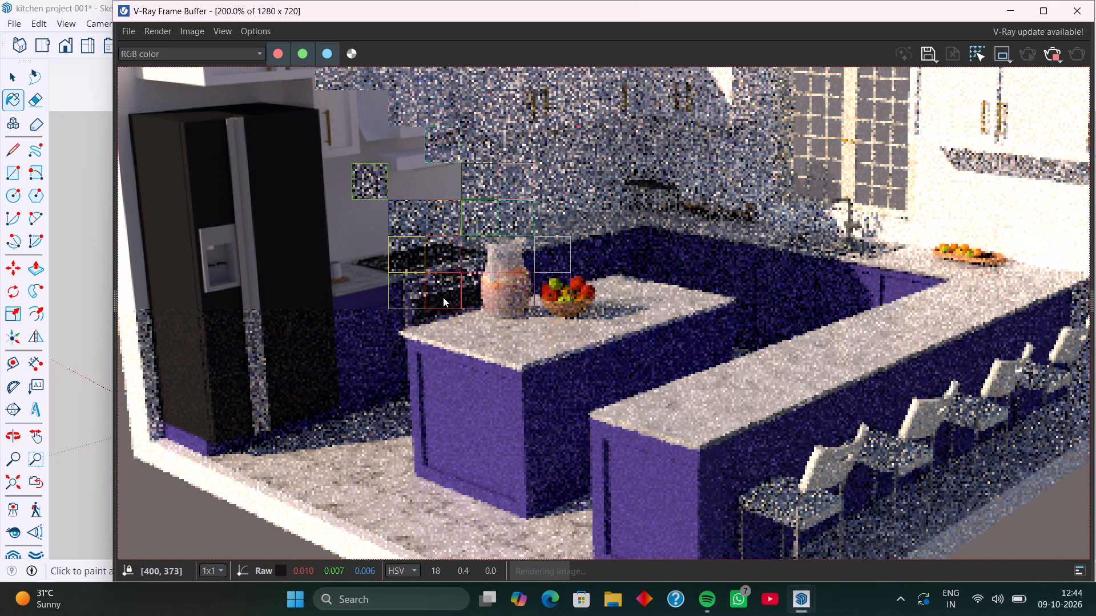
pyautogui.scroll(-1, 443, 297)
pyautogui.scroll(1, 380, 254)
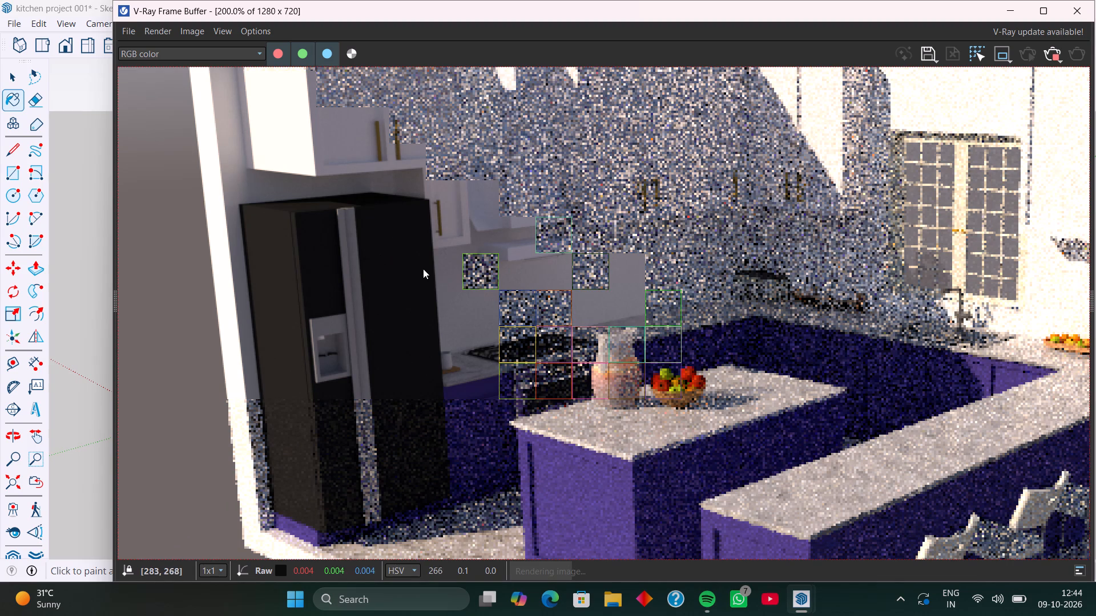
pyautogui.scroll(1, 437, 274)
pyautogui.scroll(-2, 456, 270)
pyautogui.scroll(2, 525, 288)
pyautogui.scroll(-4, 525, 288)
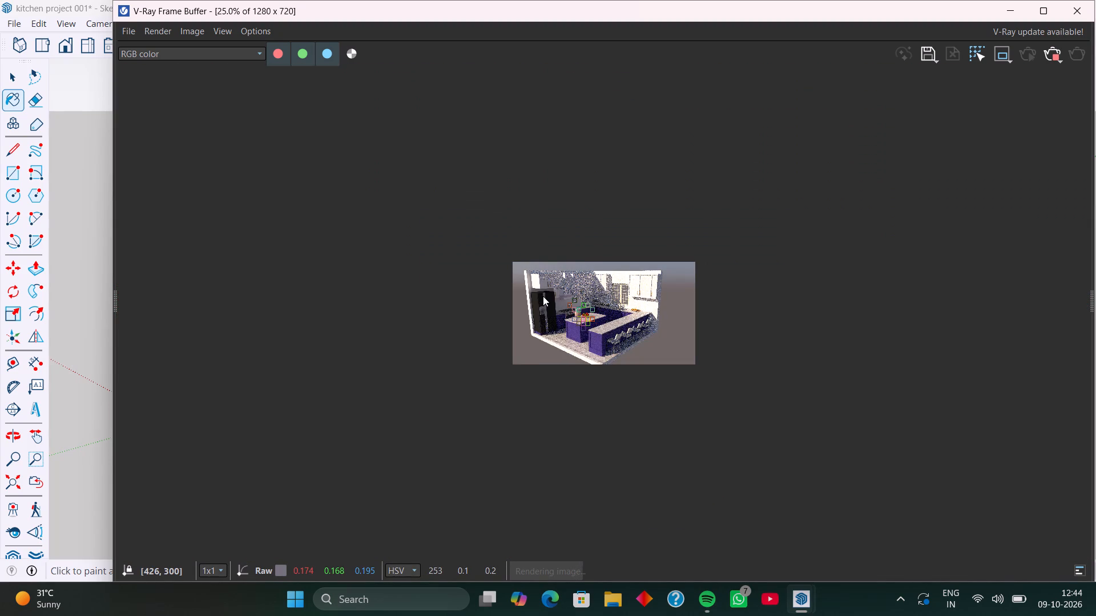
# Check the kitchen render's progress up close, stop the rendering and close the frame buffer.
pyautogui.scroll(1, 652, 287)
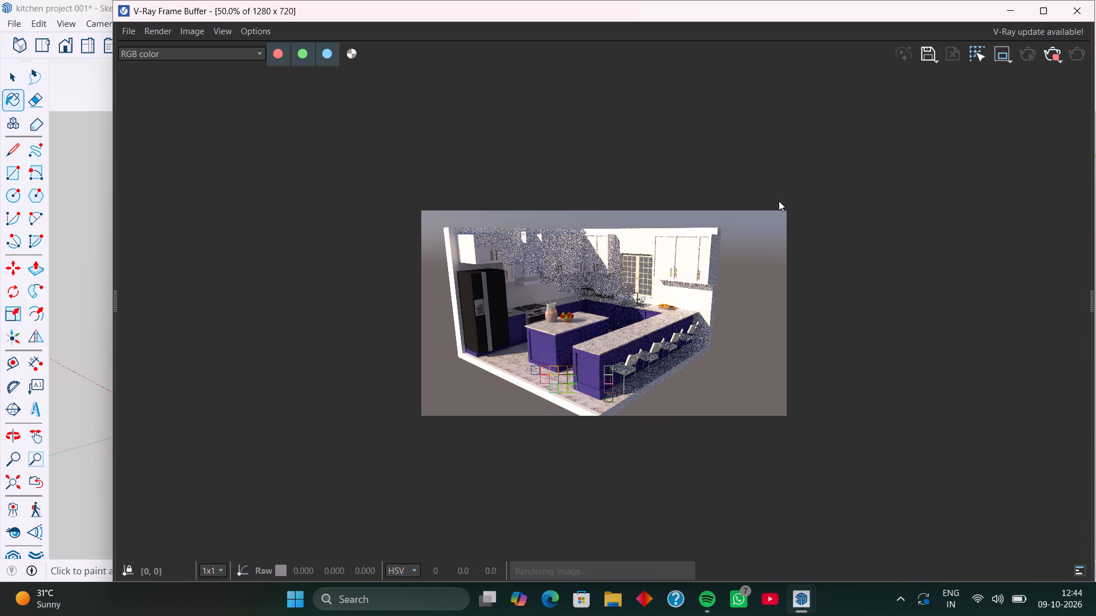
pyautogui.scroll(1, 761, 304)
pyautogui.scroll(1, 658, 337)
pyautogui.scroll(-1, 655, 330)
pyautogui.scroll(1, 630, 346)
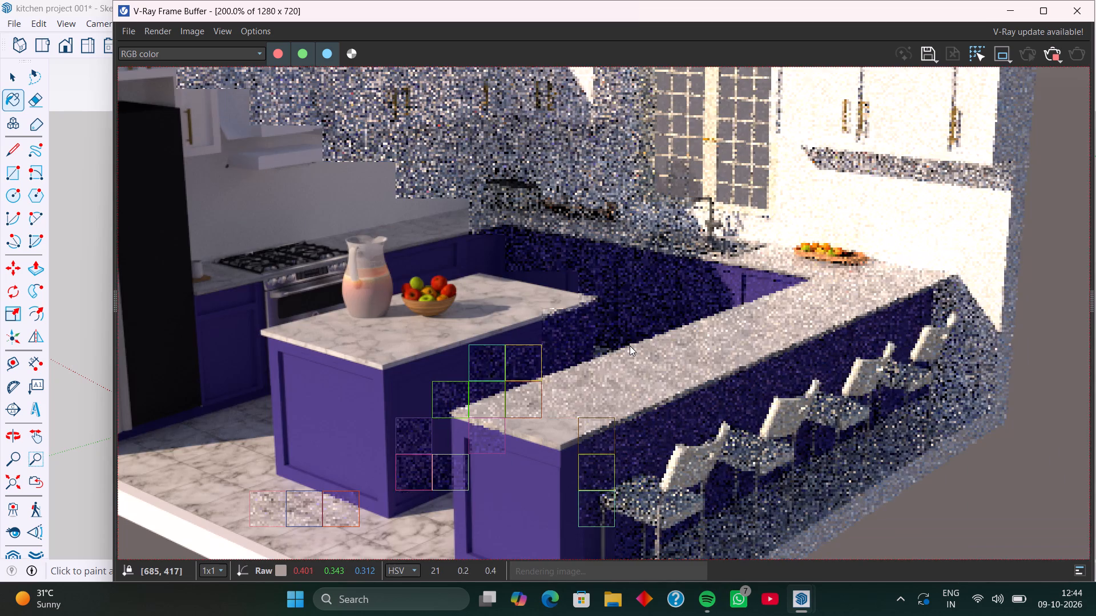
pyautogui.scroll(-1, 630, 346)
pyautogui.click(1051, 60)
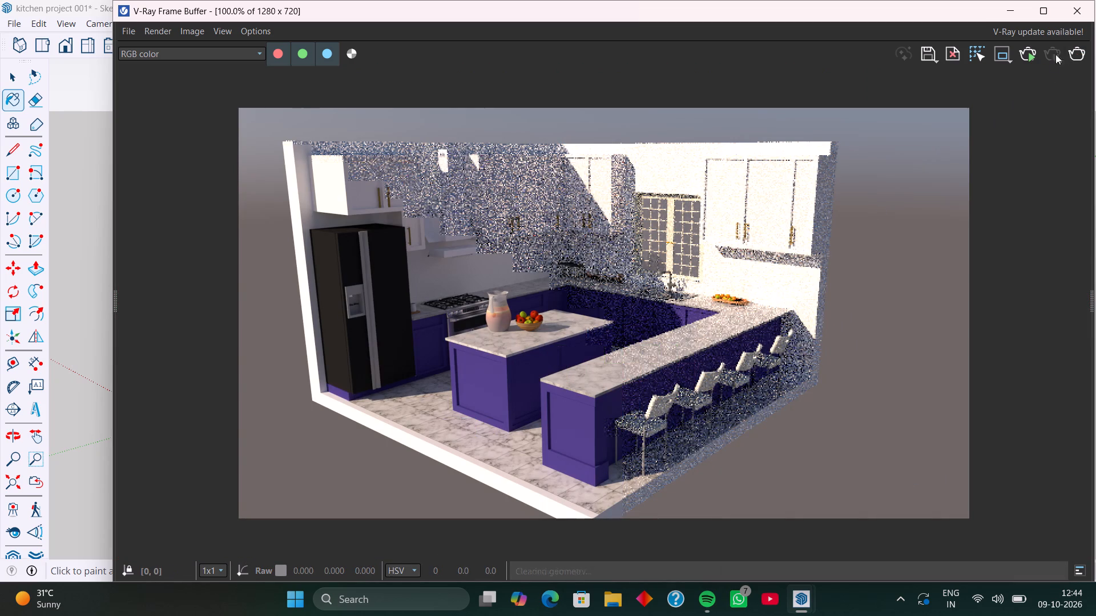
pyautogui.click(1080, 19)
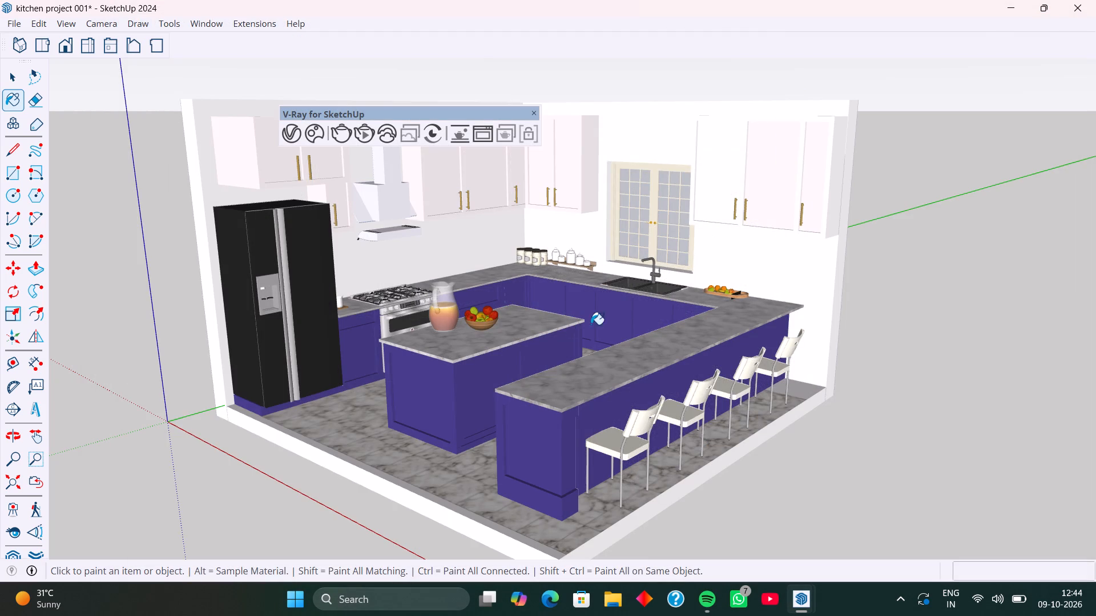
# Review the installed extensions in the Extension Manager, toggle Curic OI off and back on, and close it without applying changes.
pyautogui.scroll(-3, 608, 323)
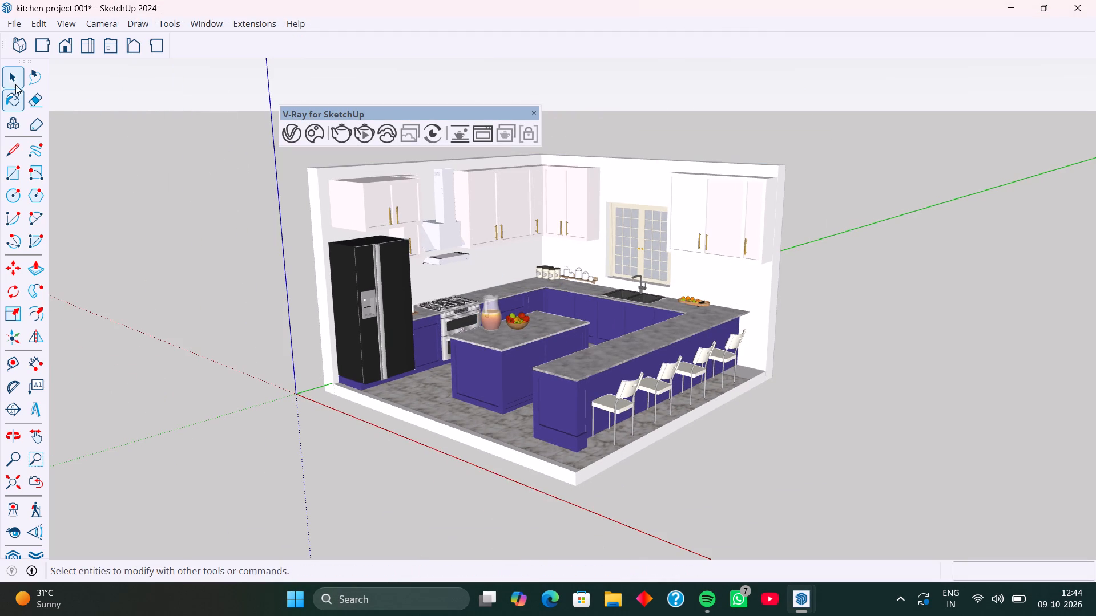
pyautogui.click(10, 74)
pyautogui.click(198, 22)
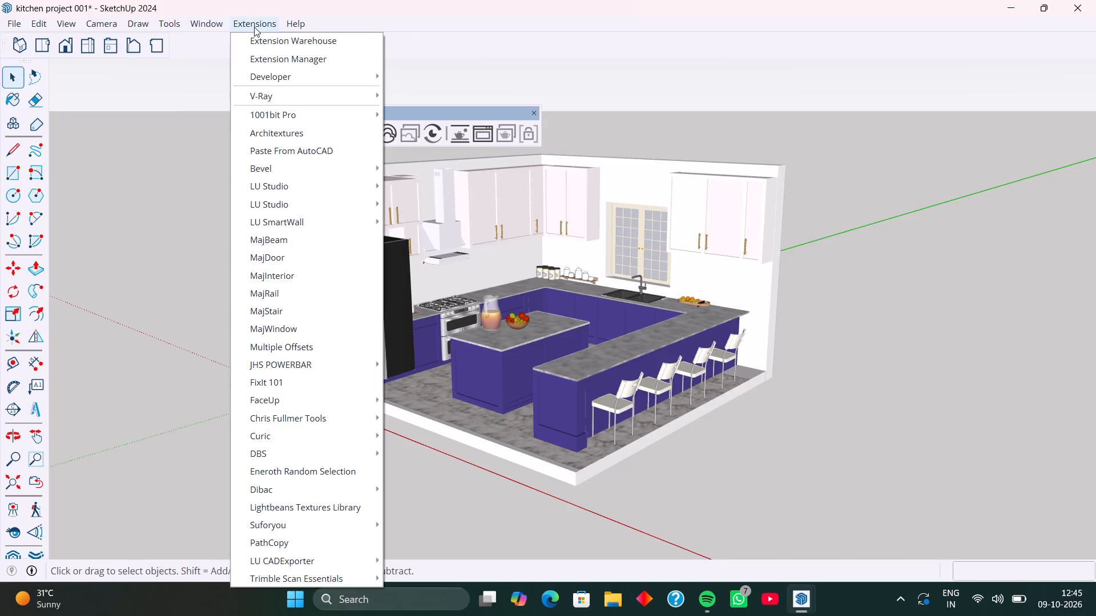
pyautogui.click(266, 64)
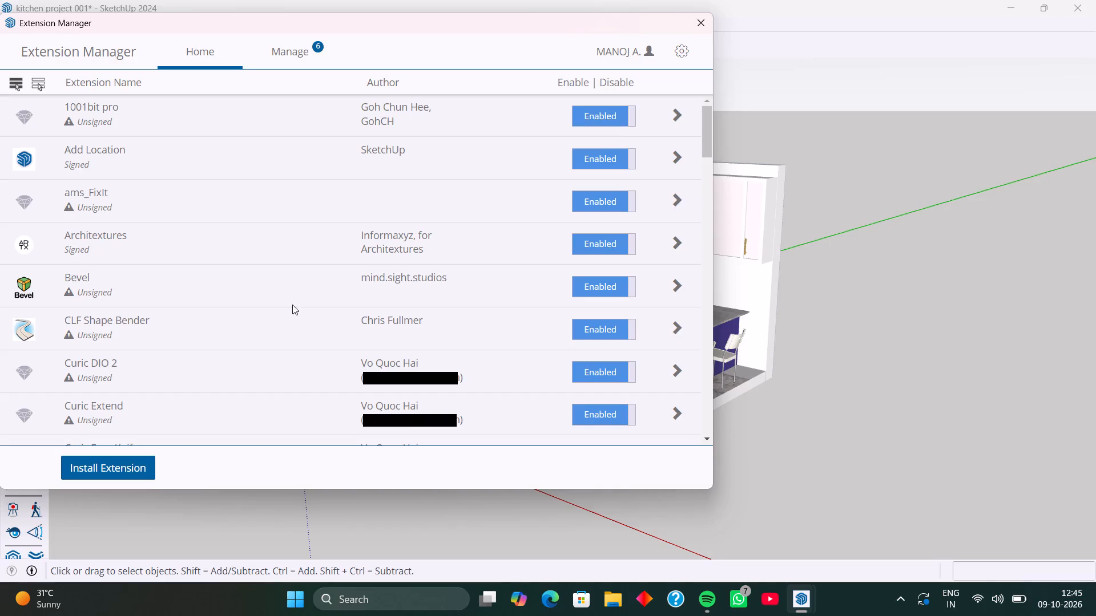
pyautogui.click(289, 52)
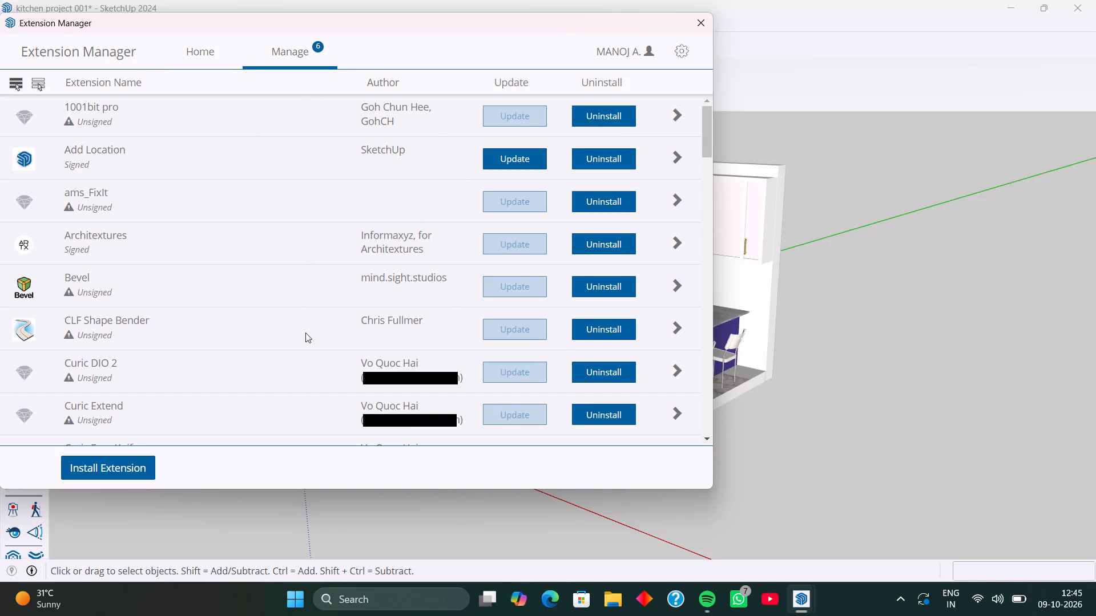
pyautogui.scroll(-4, 346, 338)
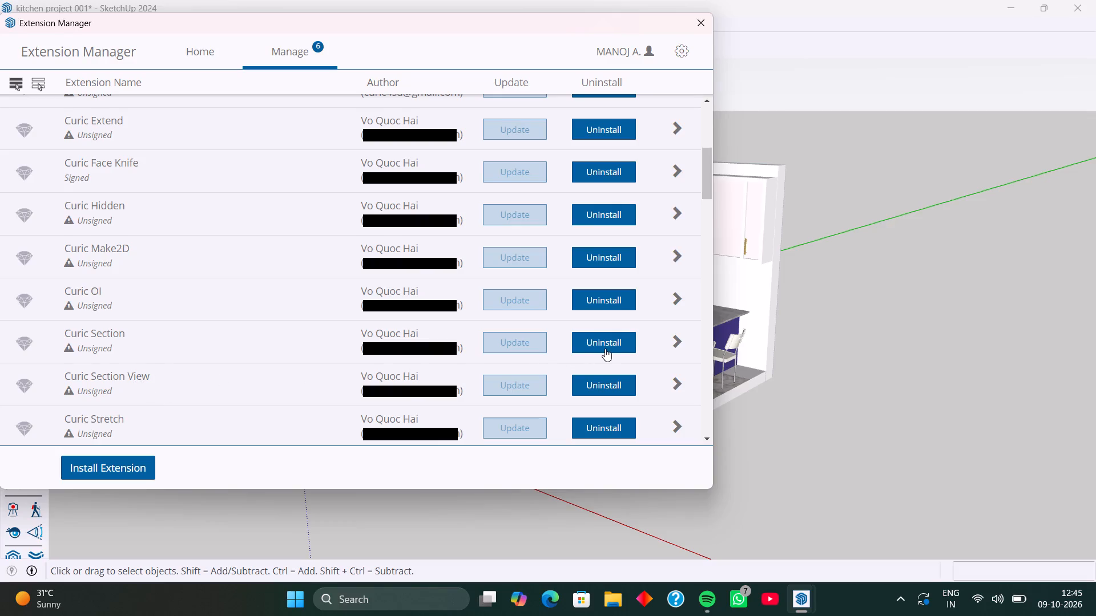
pyautogui.click(206, 49)
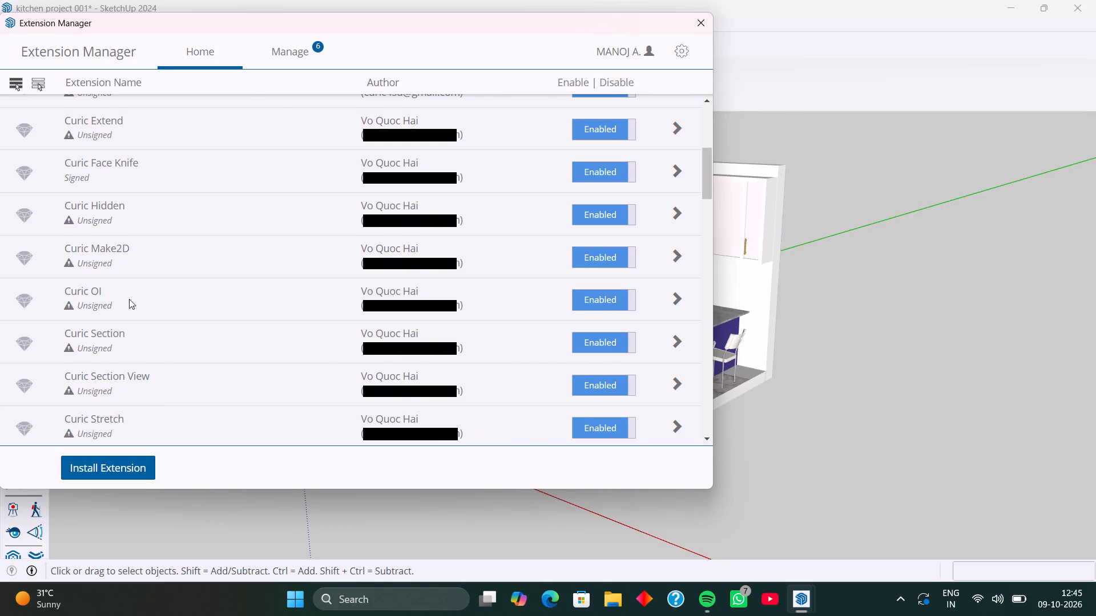
pyautogui.click(610, 307)
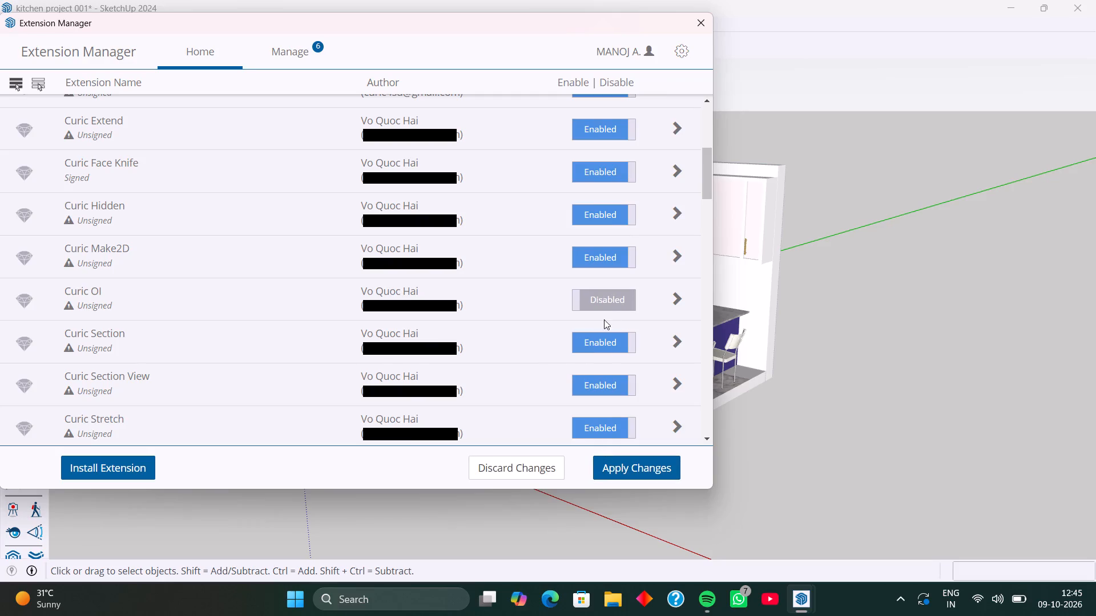
pyautogui.click(611, 305)
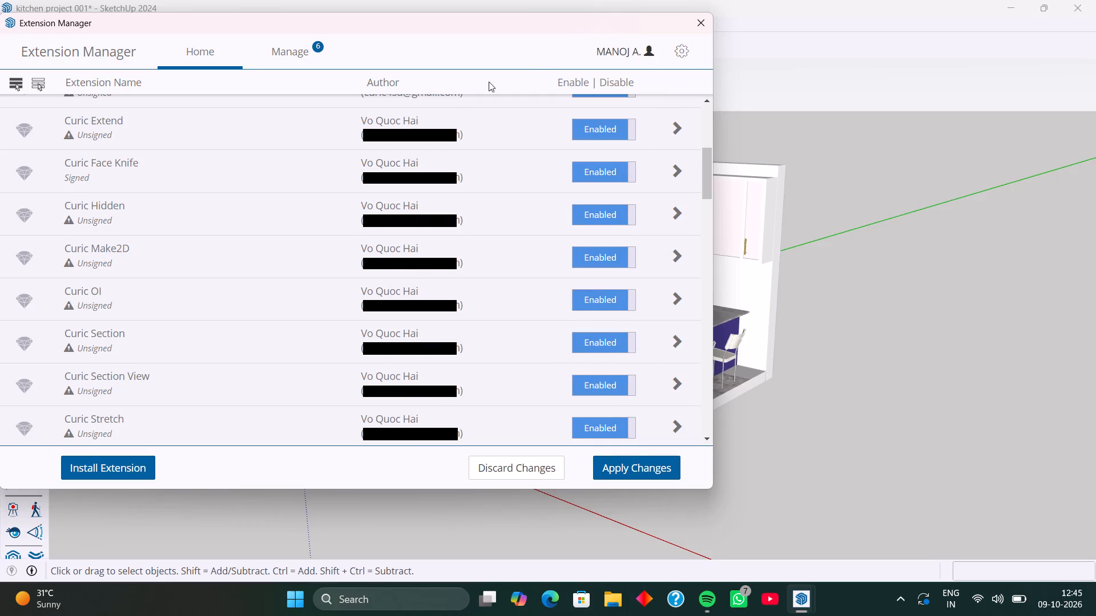
pyautogui.scroll(-8, 536, 145)
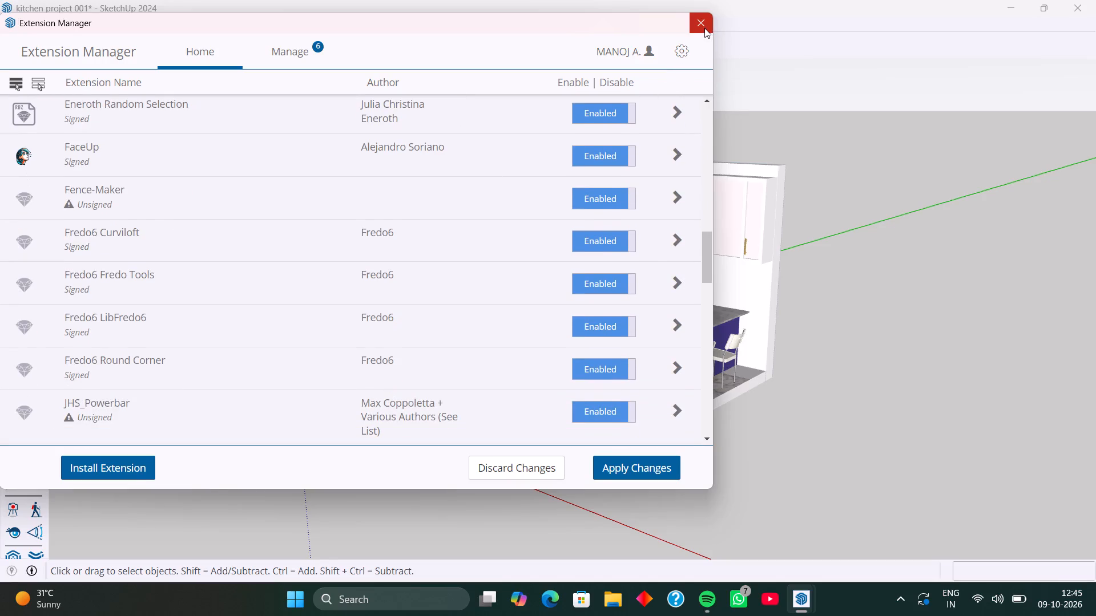
pyautogui.click(704, 28)
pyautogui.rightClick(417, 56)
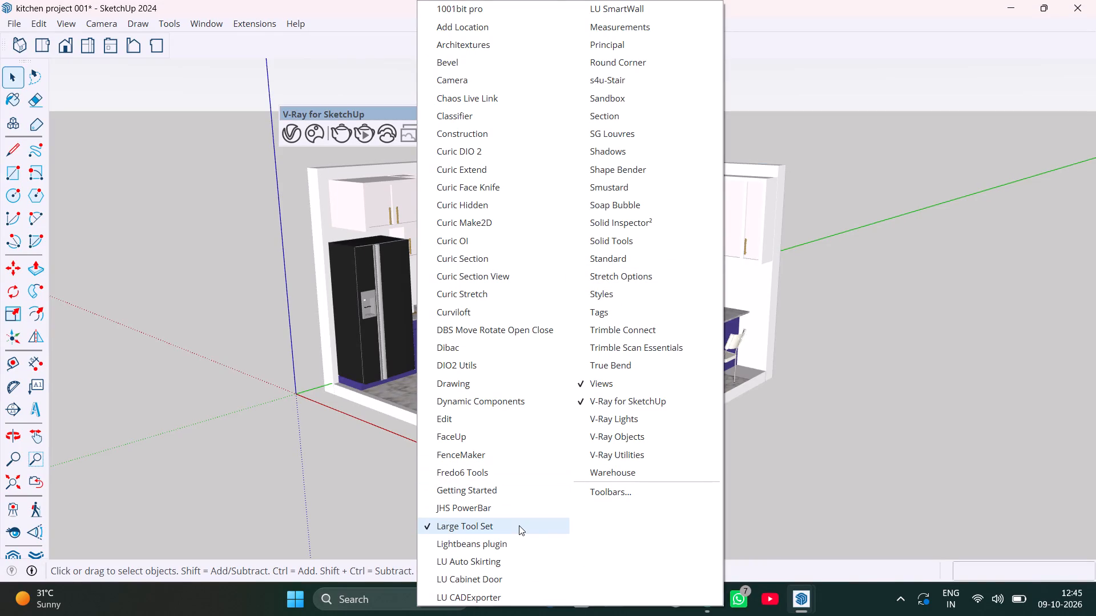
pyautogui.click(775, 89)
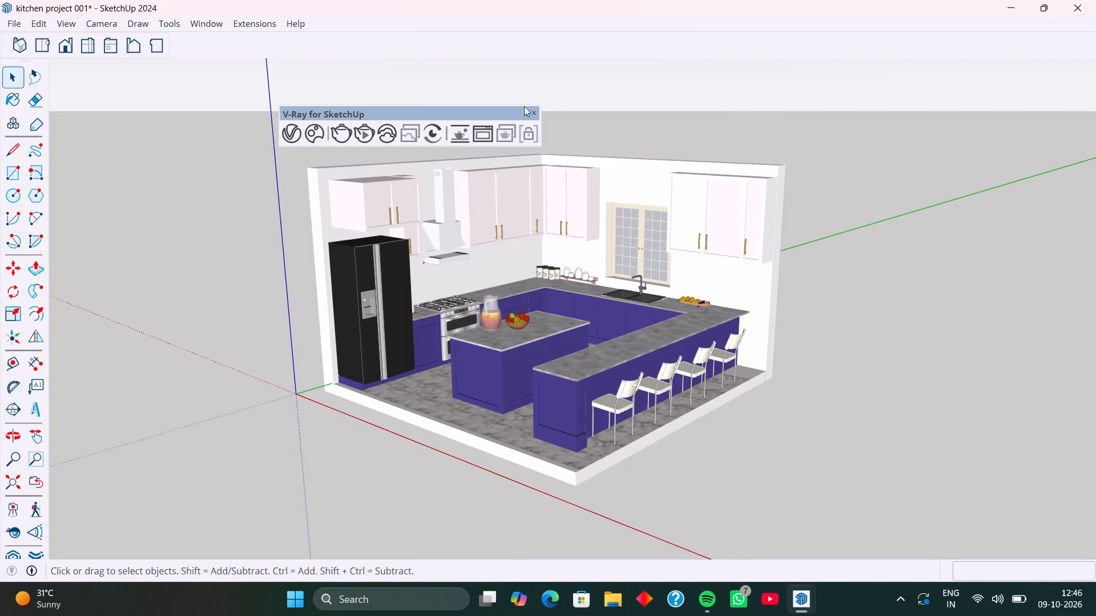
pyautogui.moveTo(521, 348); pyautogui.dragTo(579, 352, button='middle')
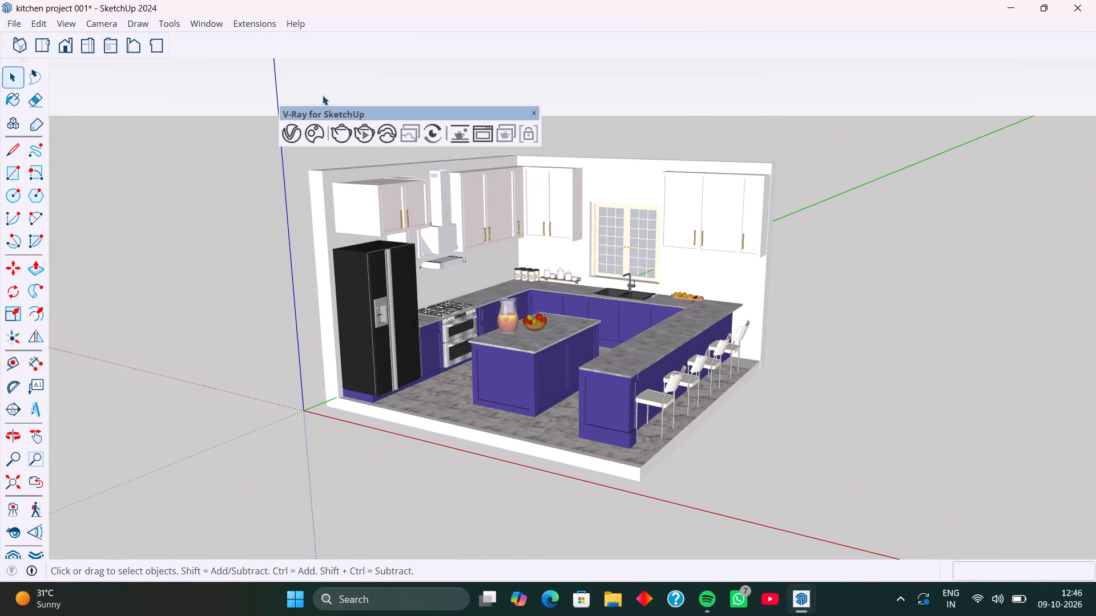
# Check the kitchen model's entity statistics in Model Info and close the dialog.
pyautogui.click(200, 25)
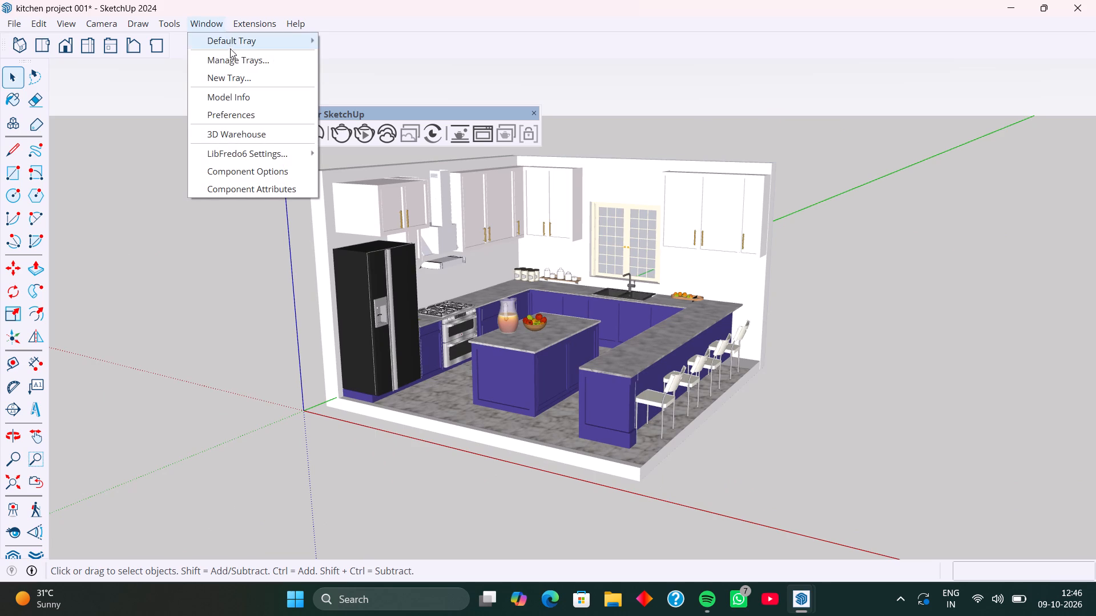
pyautogui.click(250, 99)
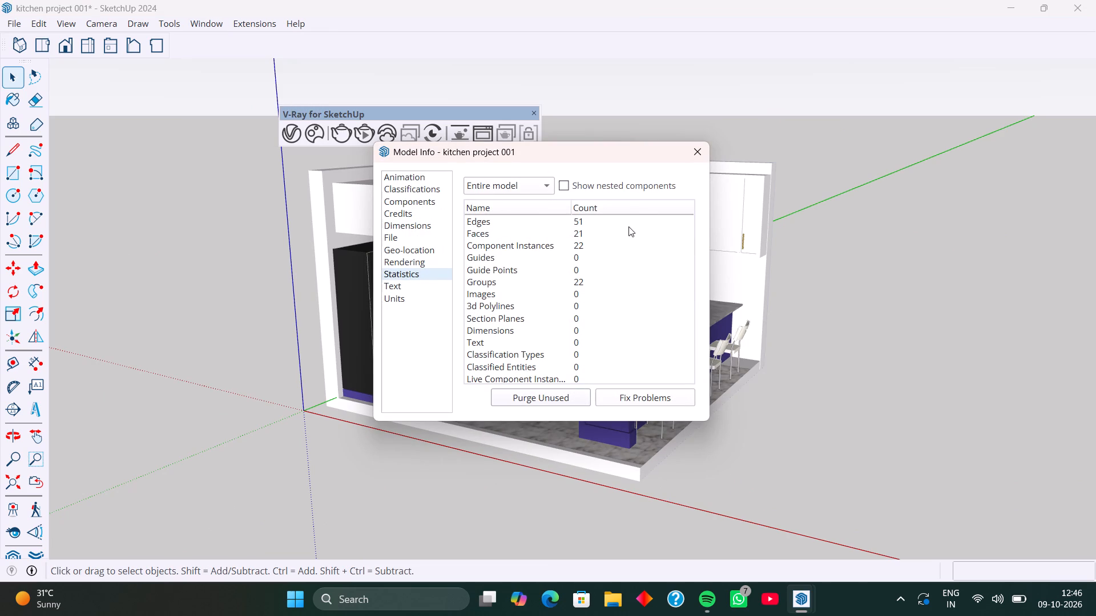
pyautogui.click(697, 155)
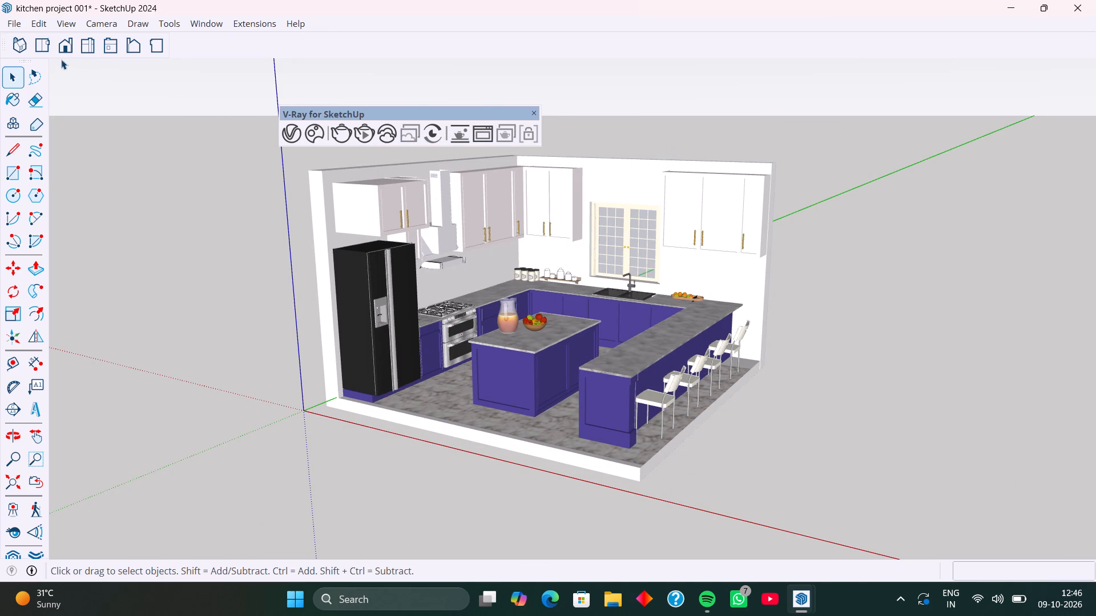
# Open the recent model CAFE TERRACE.skp, saving the changes to kitchen project 001.
pyautogui.click(13, 24)
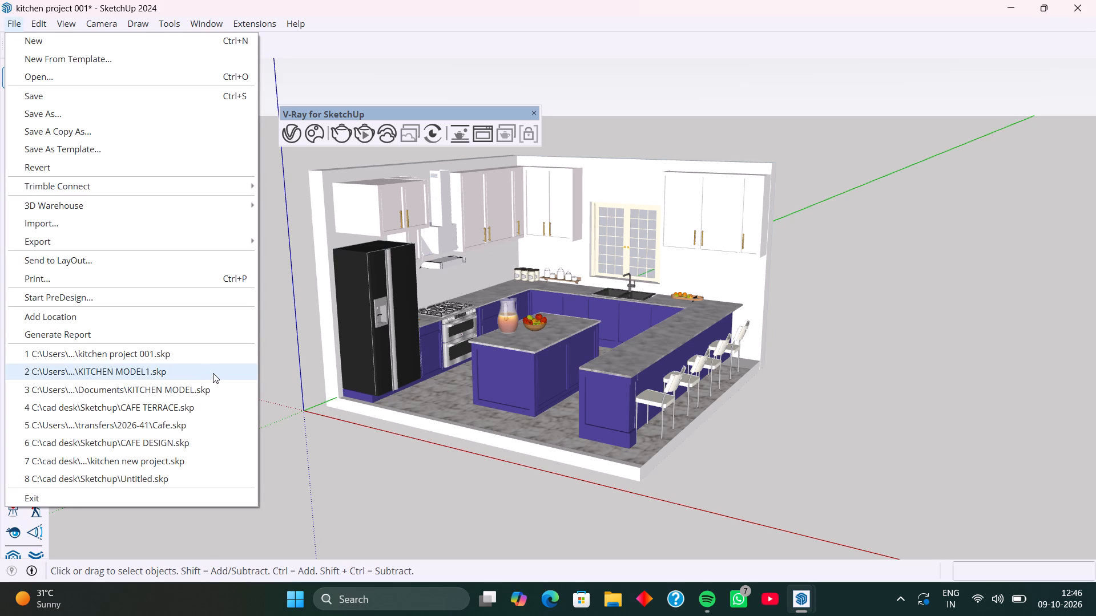
pyautogui.click(183, 410)
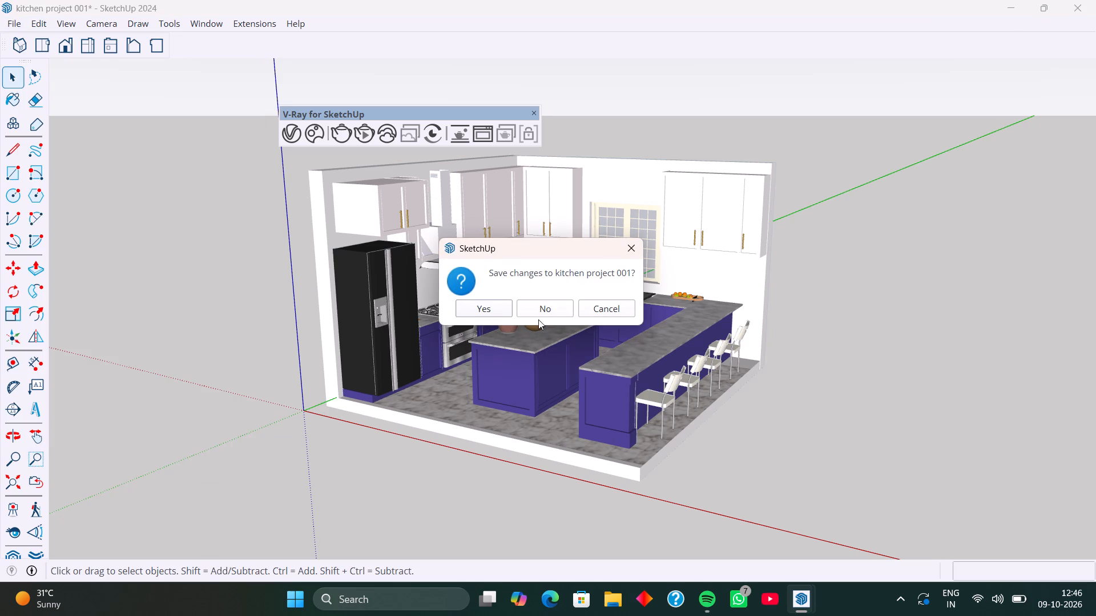
pyautogui.click(489, 314)
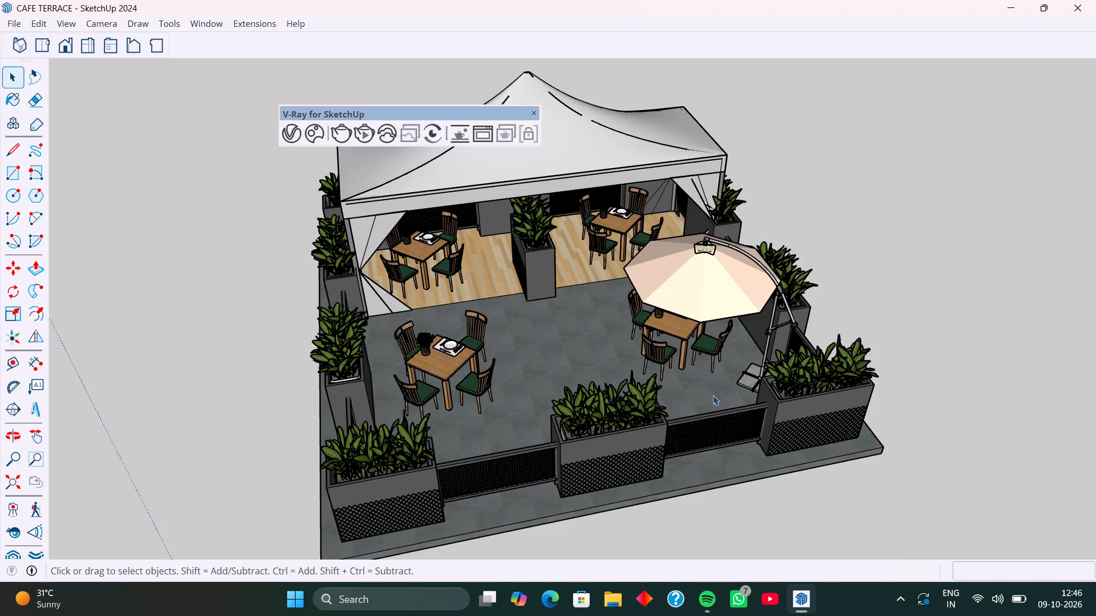
# Examine the café terrace model from all sides, including the tent, umbrella, dining sets and planters.
pyautogui.moveTo(713, 395); pyautogui.dragTo(834, 320, button='middle')
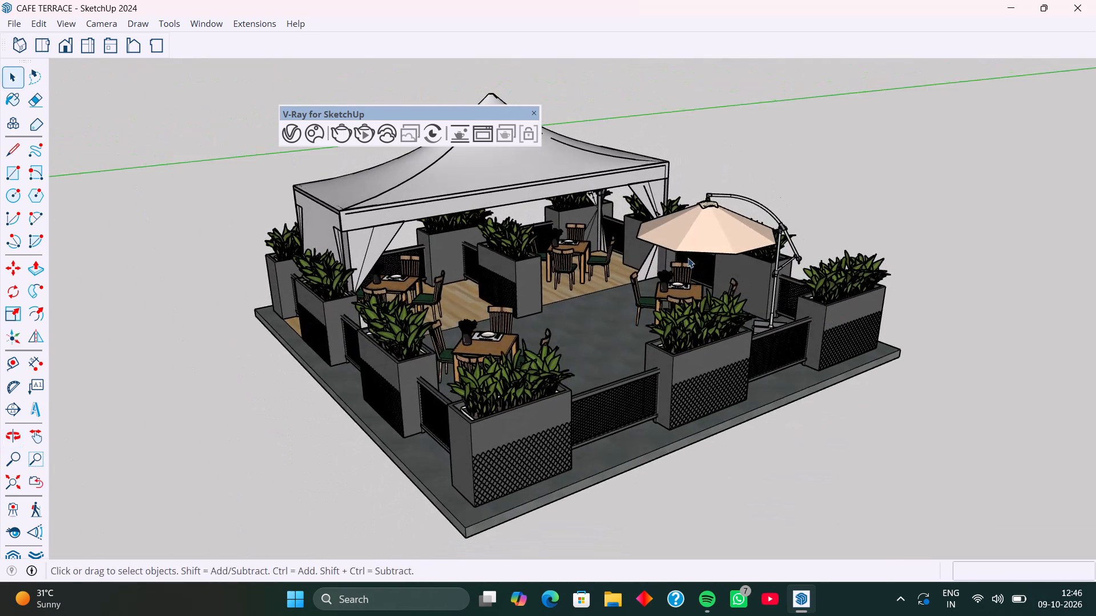
pyautogui.scroll(3, 626, 306)
pyautogui.scroll(1, 526, 382)
pyautogui.scroll(-4, 570, 428)
pyautogui.moveTo(575, 436); pyautogui.dragTo(613, 421, button='middle')
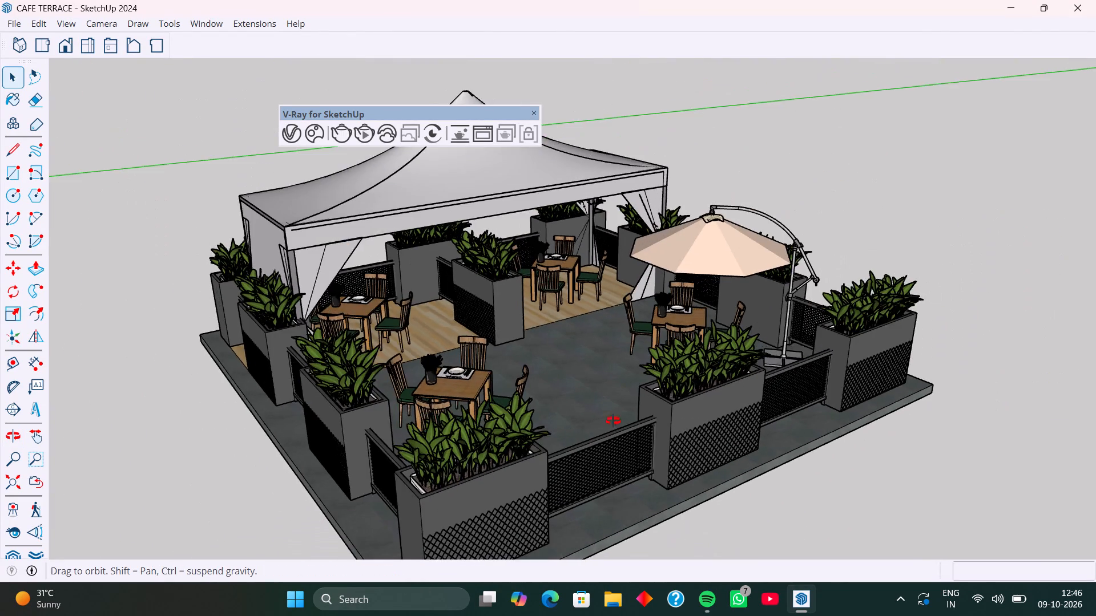
pyautogui.moveTo(613, 421); pyautogui.dragTo(331, 406, button='middle')
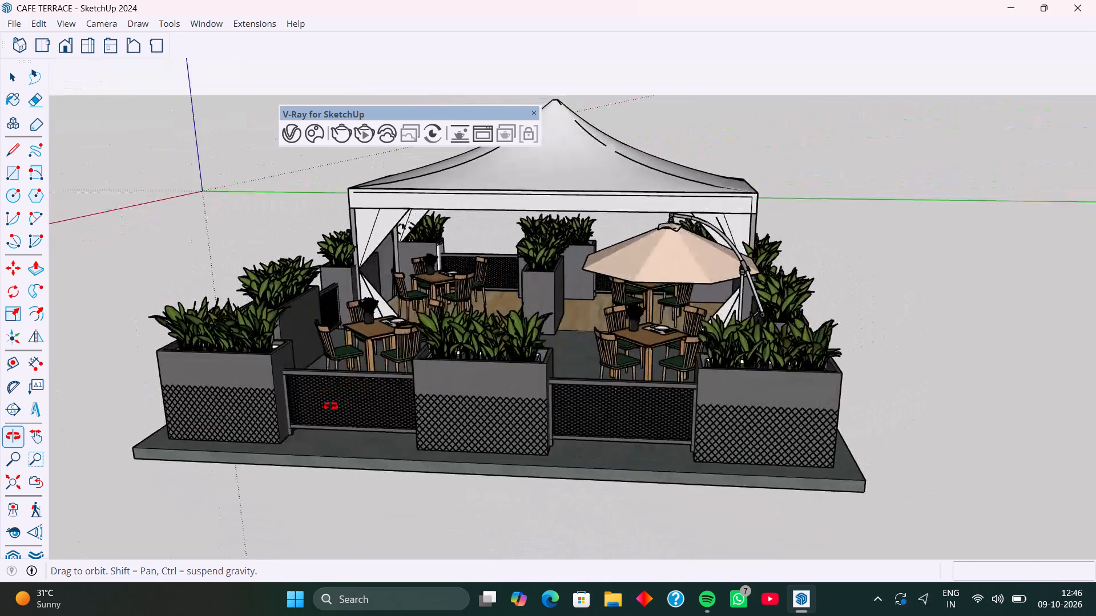
pyautogui.moveTo(331, 406); pyautogui.dragTo(297, 410, button='middle')
pyautogui.scroll(3, 425, 266)
pyautogui.scroll(1, 561, 314)
pyautogui.moveTo(560, 314); pyautogui.dragTo(247, 371, button='middle')
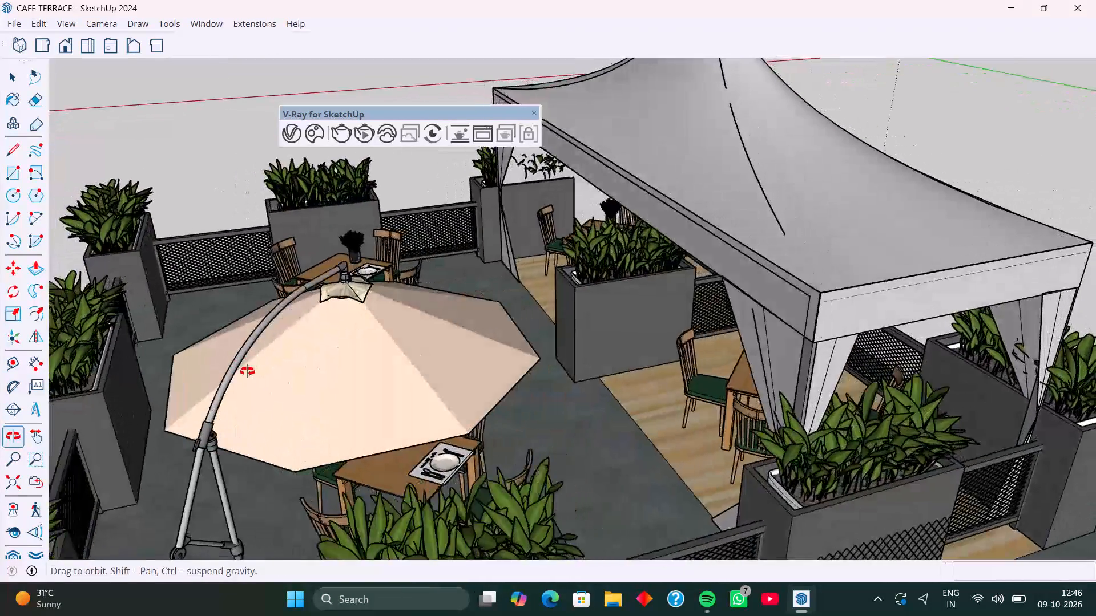
pyautogui.moveTo(247, 371); pyautogui.dragTo(628, 357, button='middle')
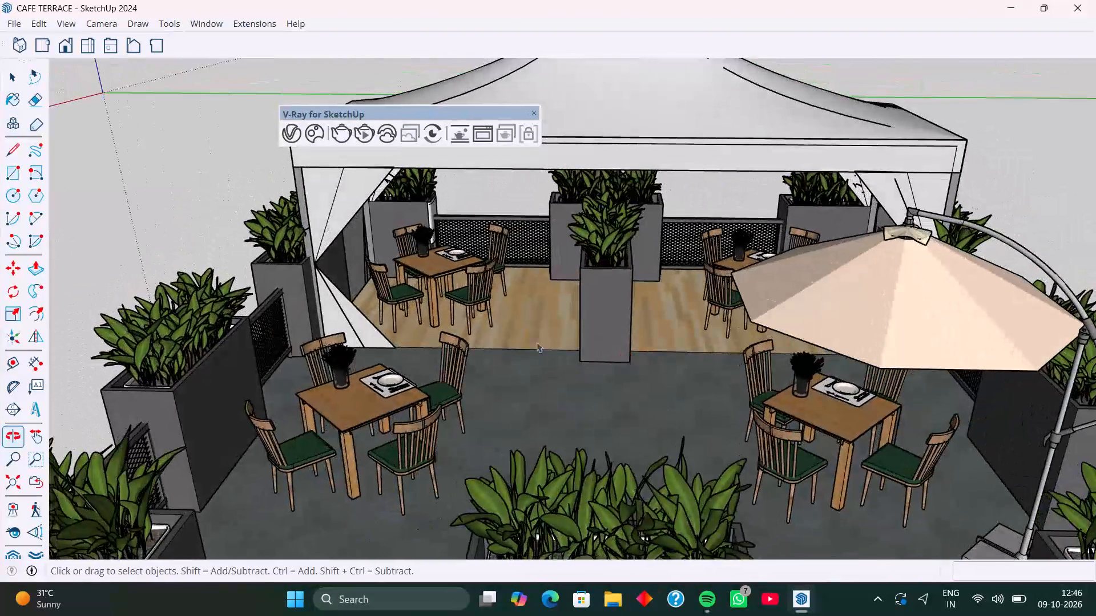
pyautogui.scroll(-3, 460, 310)
pyautogui.moveTo(515, 336); pyautogui.dragTo(784, 283, button='middle')
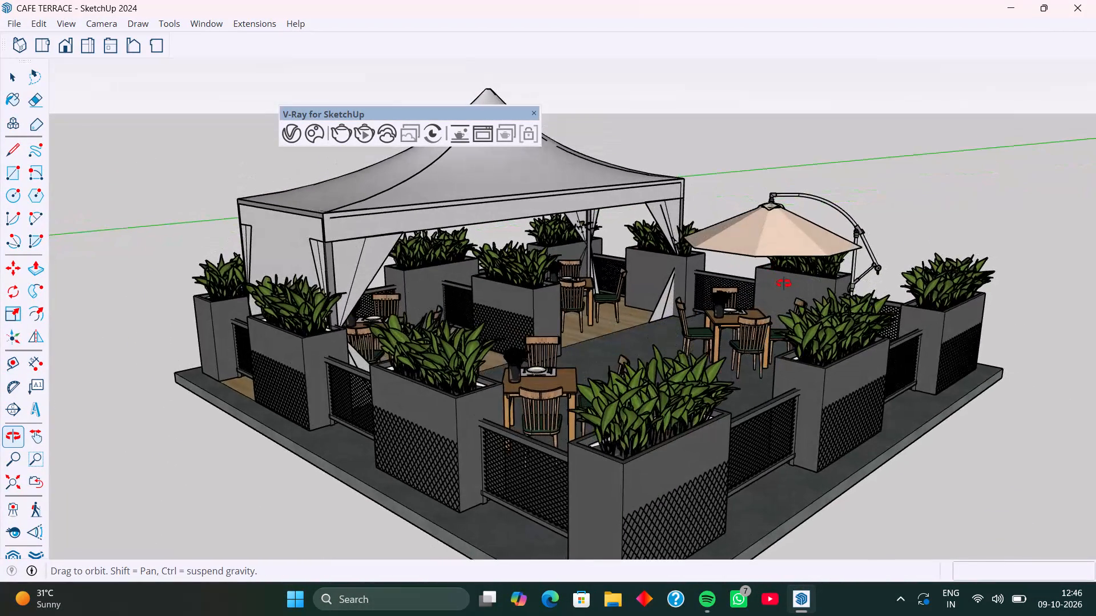
pyautogui.moveTo(784, 283); pyautogui.dragTo(523, 336, button='middle')
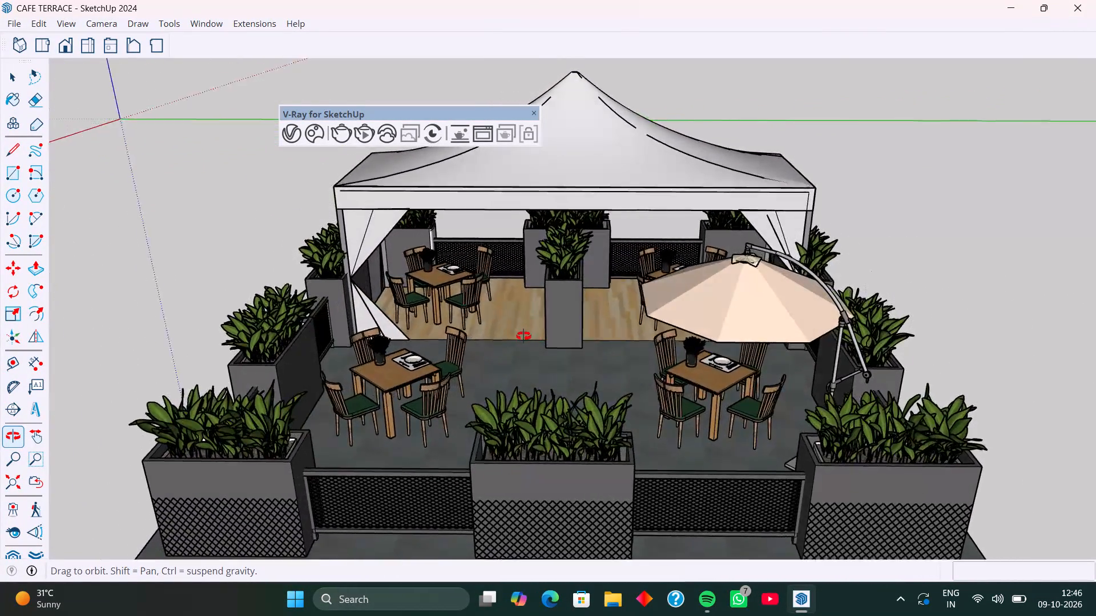
pyautogui.moveTo(523, 336); pyautogui.dragTo(762, 303, button='middle')
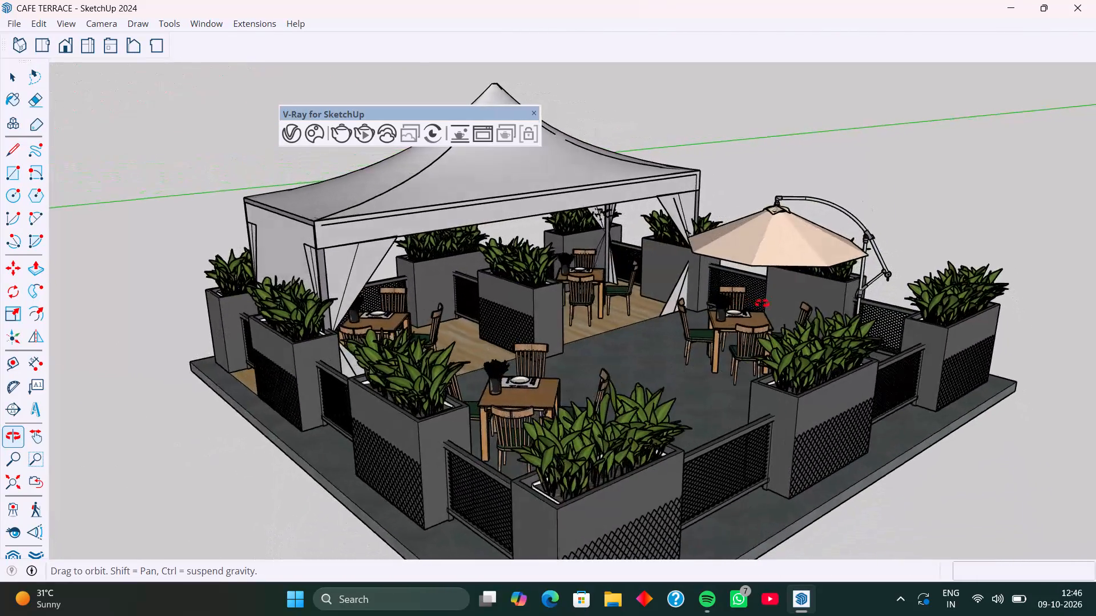
pyautogui.moveTo(762, 303); pyautogui.dragTo(397, 314, button='middle')
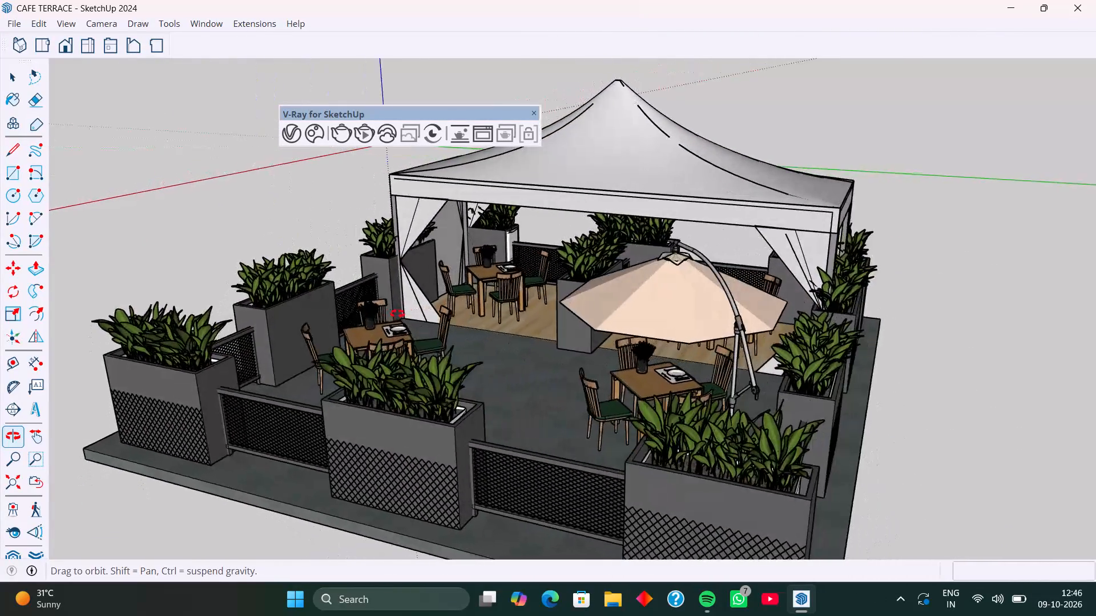
pyautogui.moveTo(397, 314); pyautogui.dragTo(198, 375, button='middle')
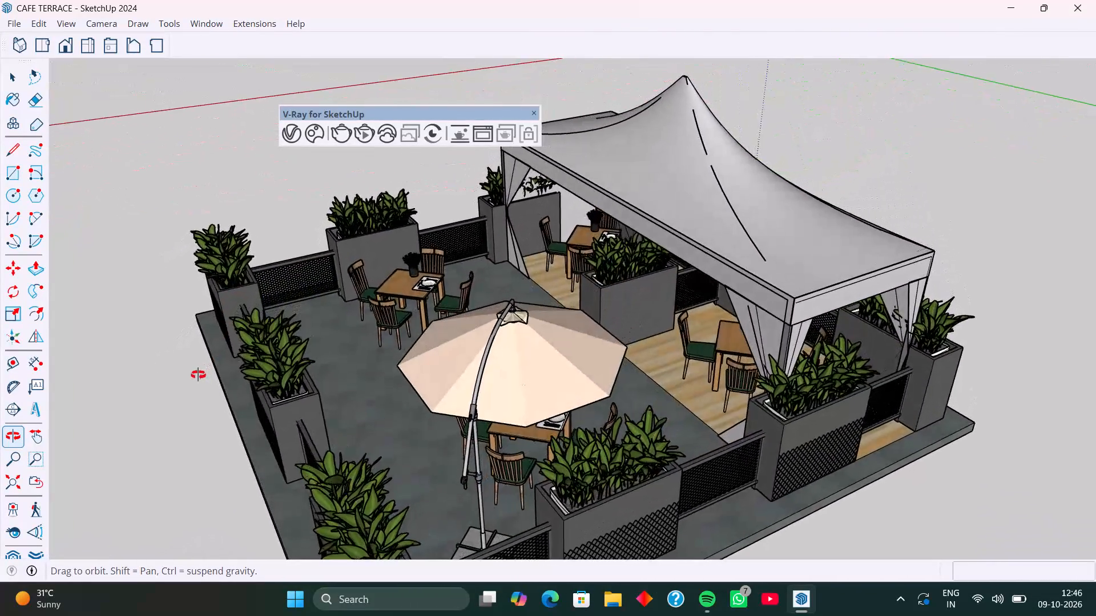
pyautogui.moveTo(198, 375); pyautogui.dragTo(1095, 368, button='middle')
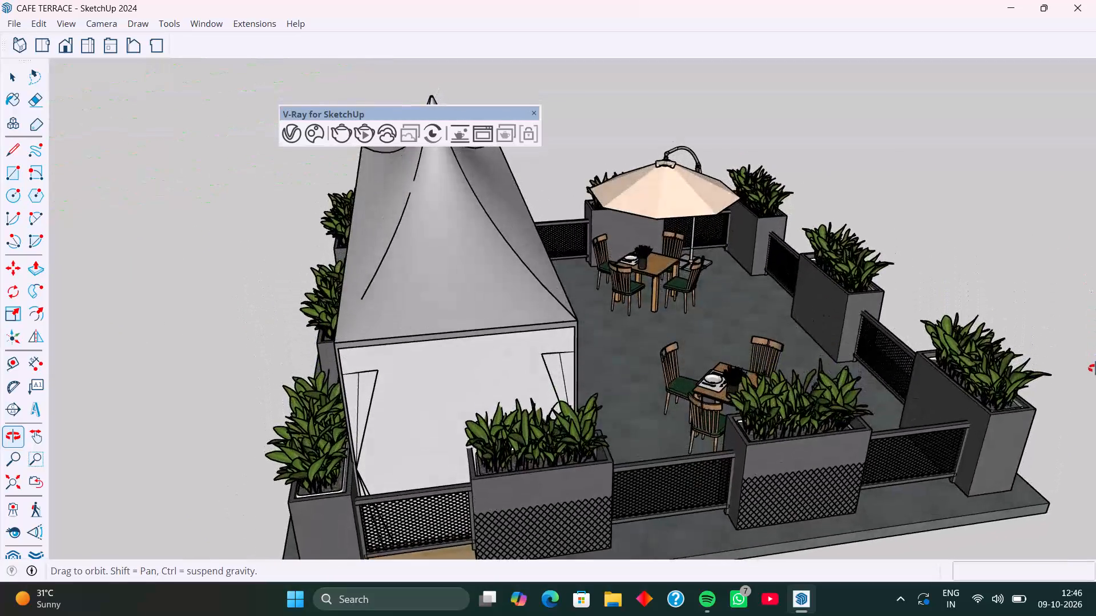
pyautogui.moveTo(1095, 368); pyautogui.dragTo(492, 337, button='middle')
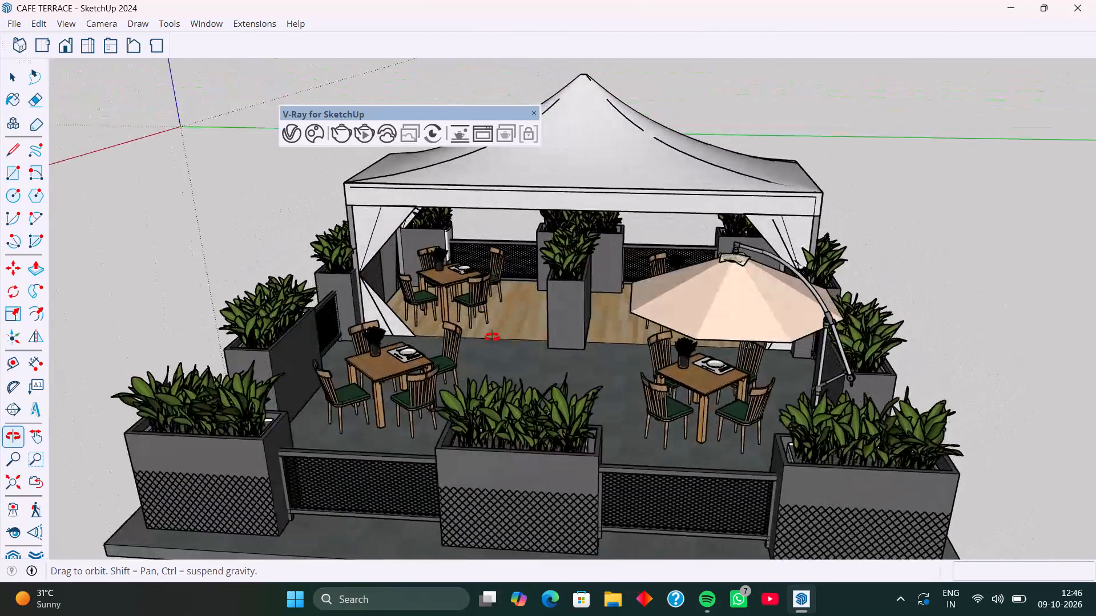
pyautogui.moveTo(492, 337); pyautogui.dragTo(240, 306, button='middle')
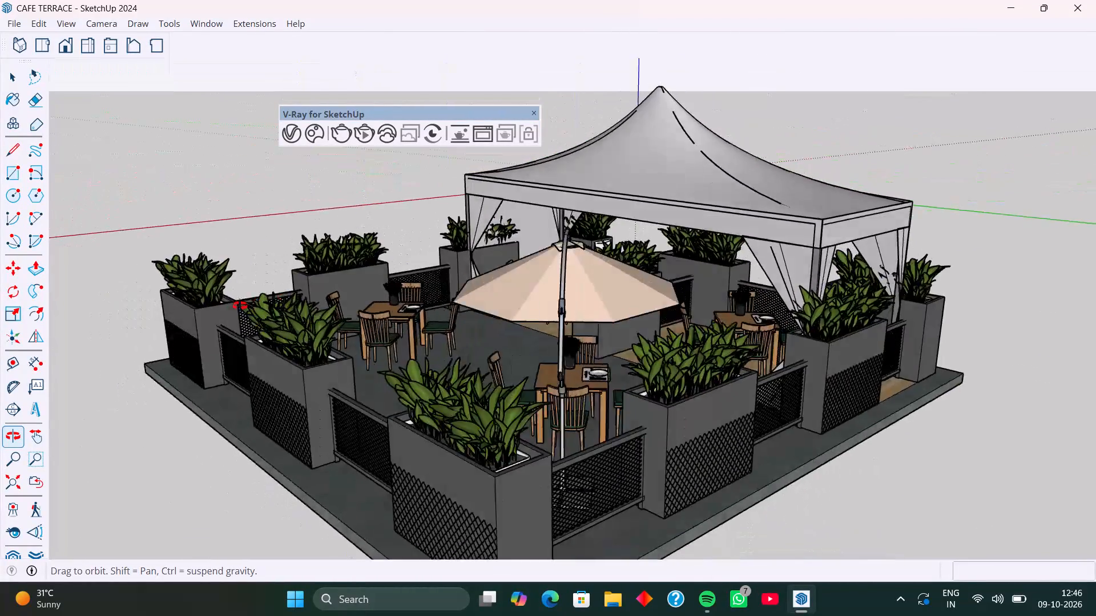
pyautogui.moveTo(240, 306); pyautogui.dragTo(142, 303, button='middle')
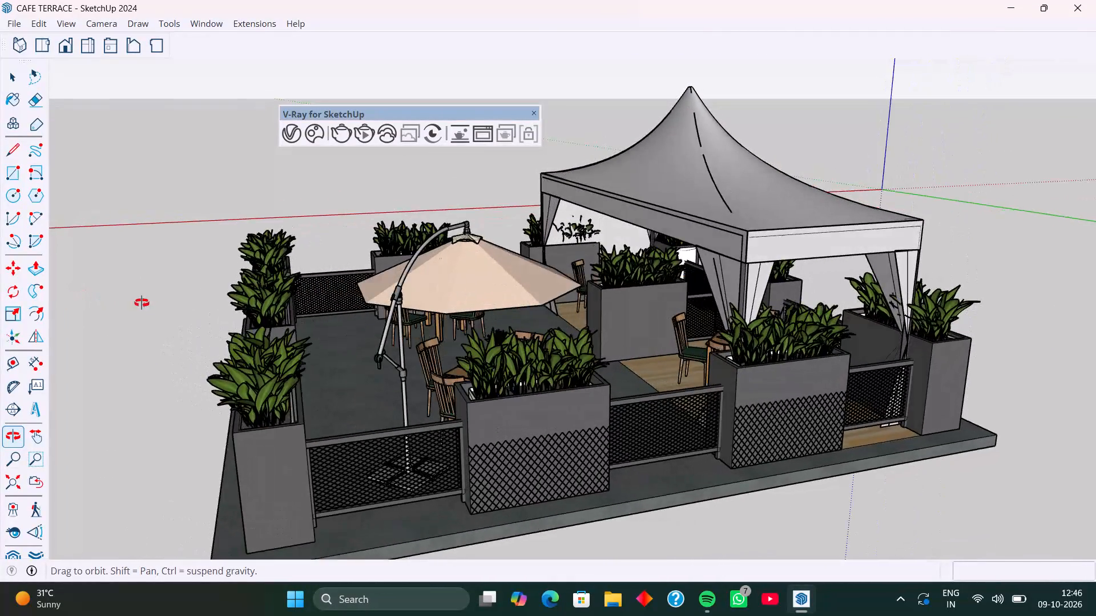
pyautogui.moveTo(142, 303); pyautogui.dragTo(505, 291, button='middle')
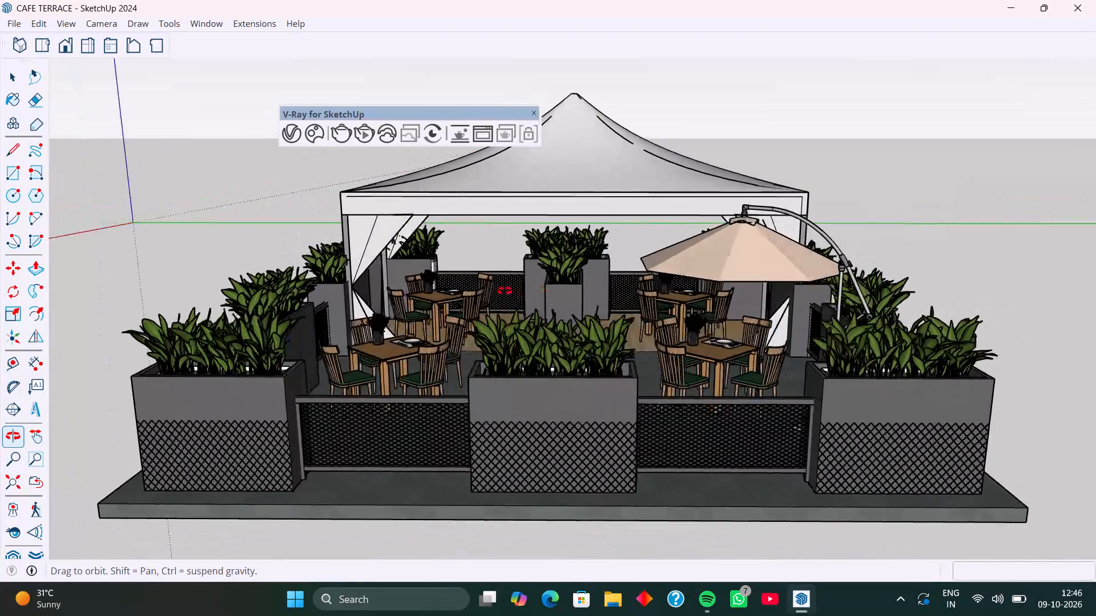
pyautogui.moveTo(505, 291); pyautogui.dragTo(504, 291, button='middle')
pyautogui.scroll(2, 491, 182)
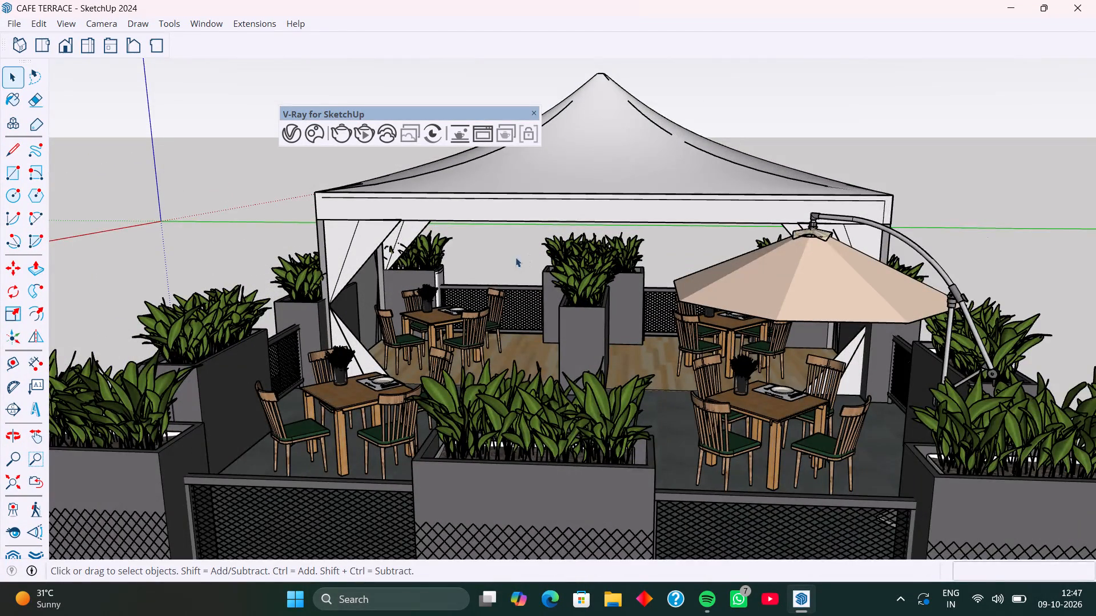
pyautogui.scroll(-2, 498, 255)
pyautogui.moveTo(503, 271); pyautogui.dragTo(559, 262, button='middle')
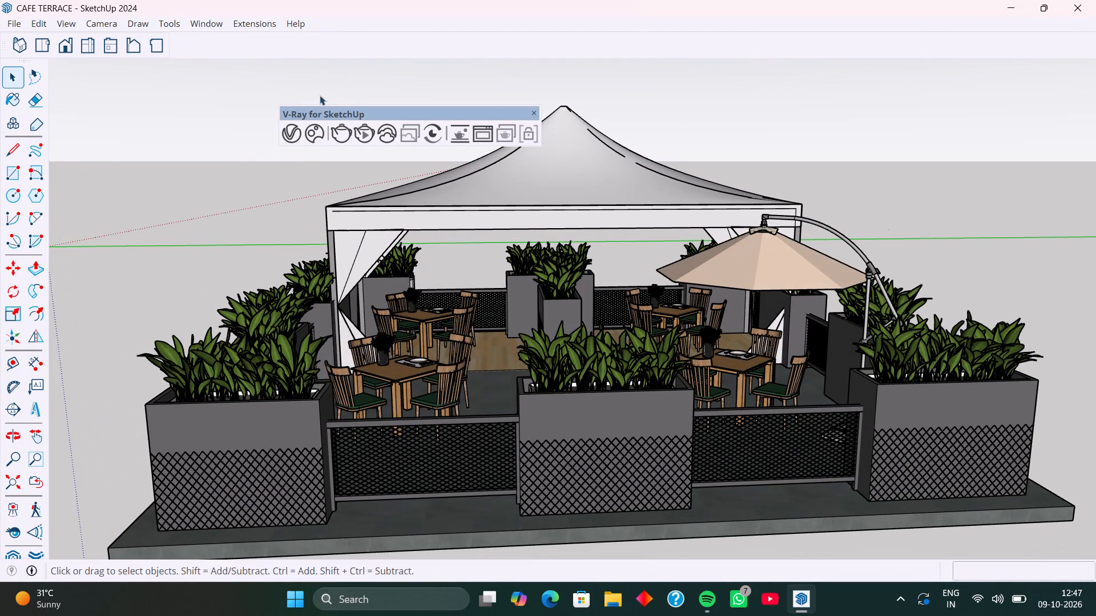
# Show the Default Tray and purge the unused components from the café terrace model.
pyautogui.click(212, 27)
pyautogui.click(235, 37)
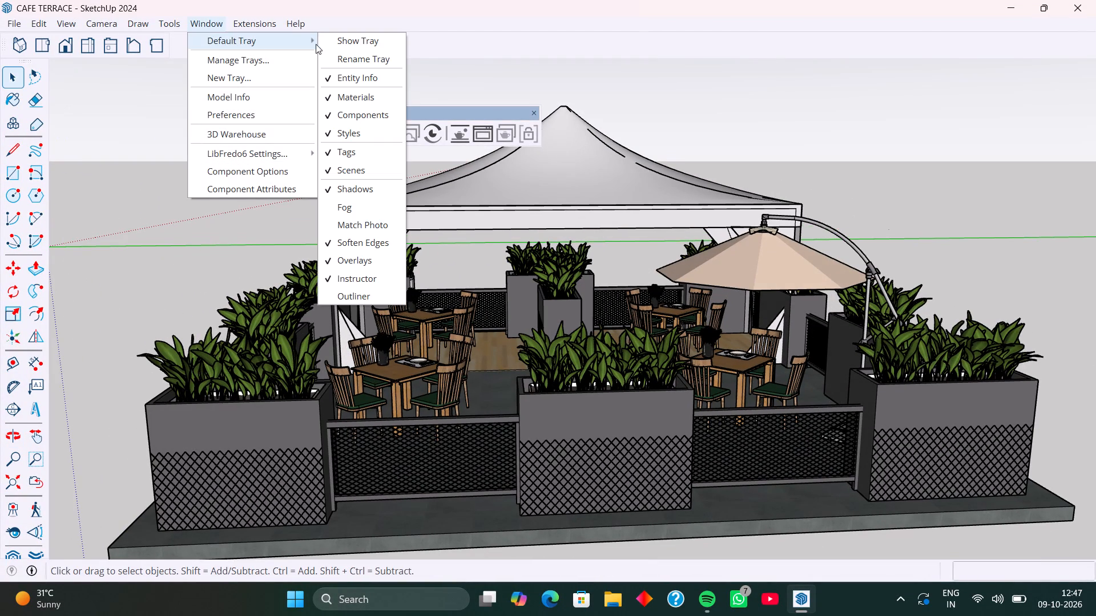
pyautogui.click(344, 42)
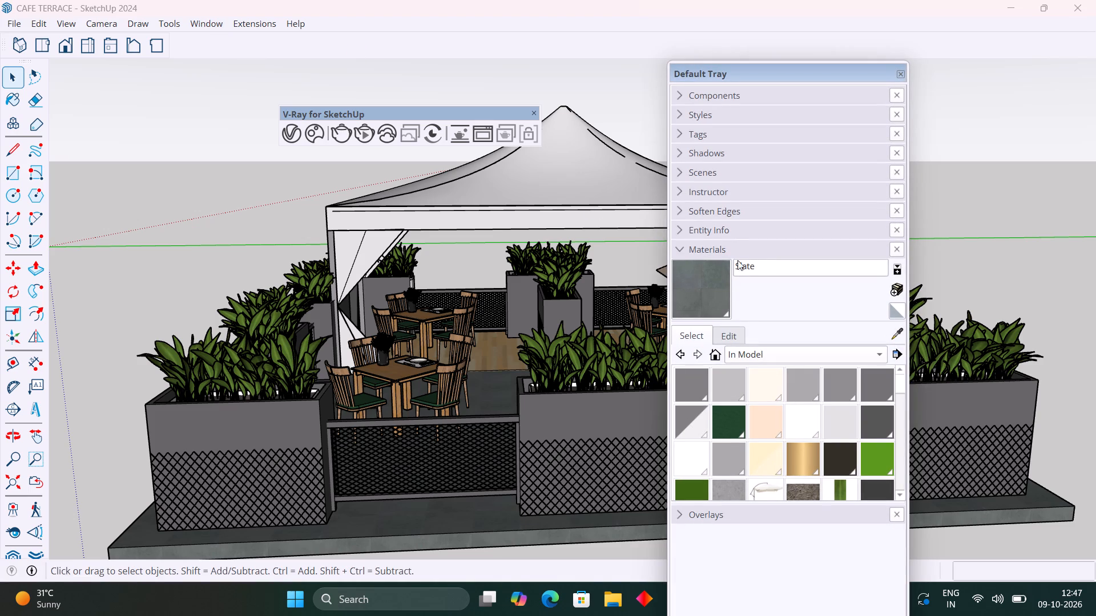
pyautogui.click(711, 356)
pyautogui.click(217, 22)
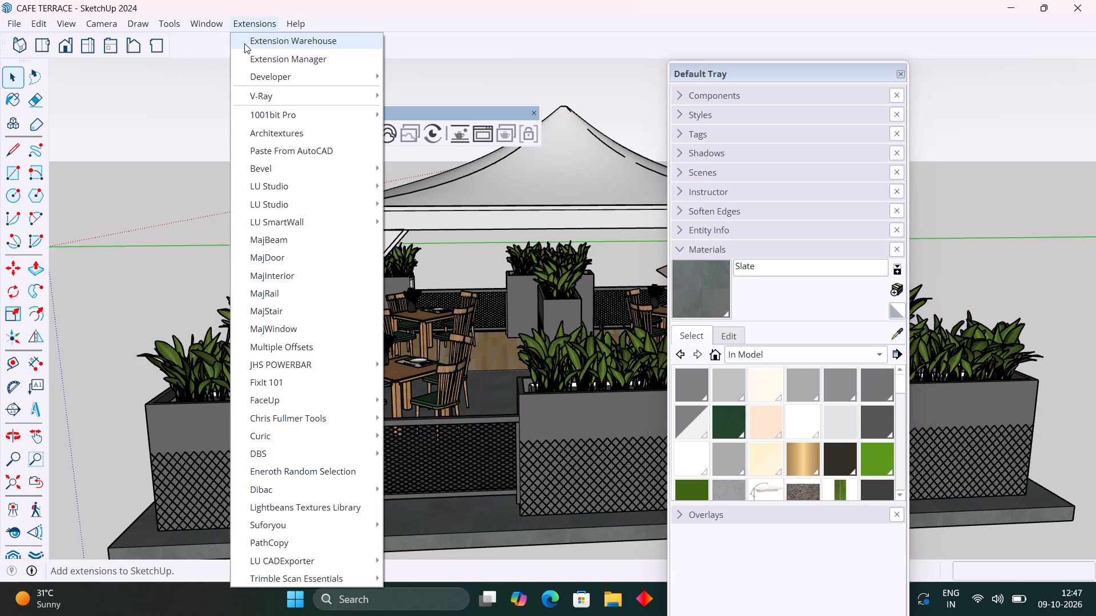
pyautogui.click(228, 43)
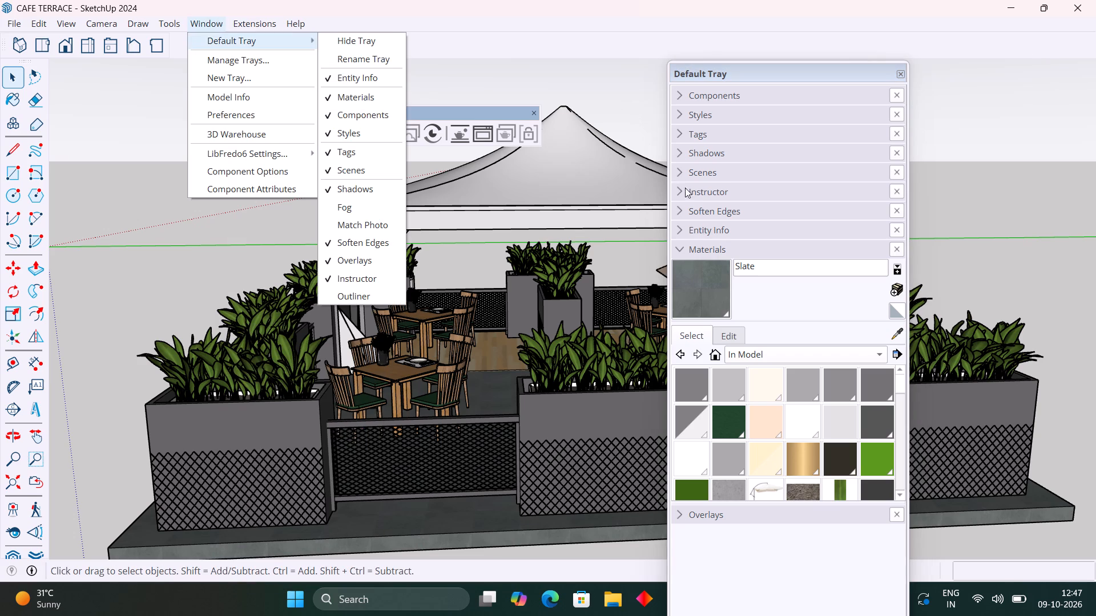
pyautogui.click(683, 96)
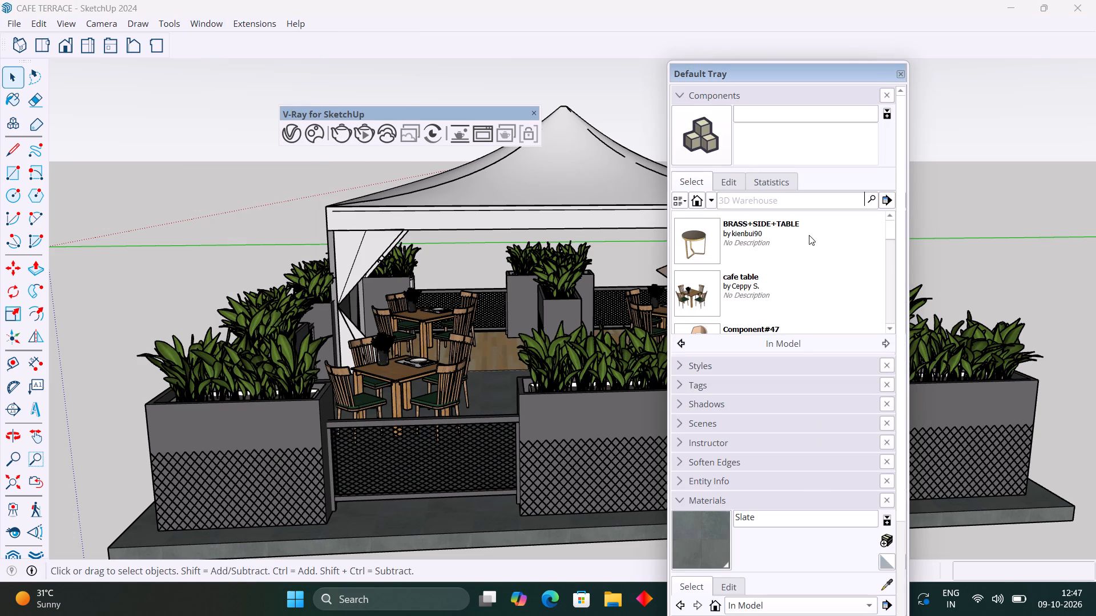
pyautogui.click(698, 201)
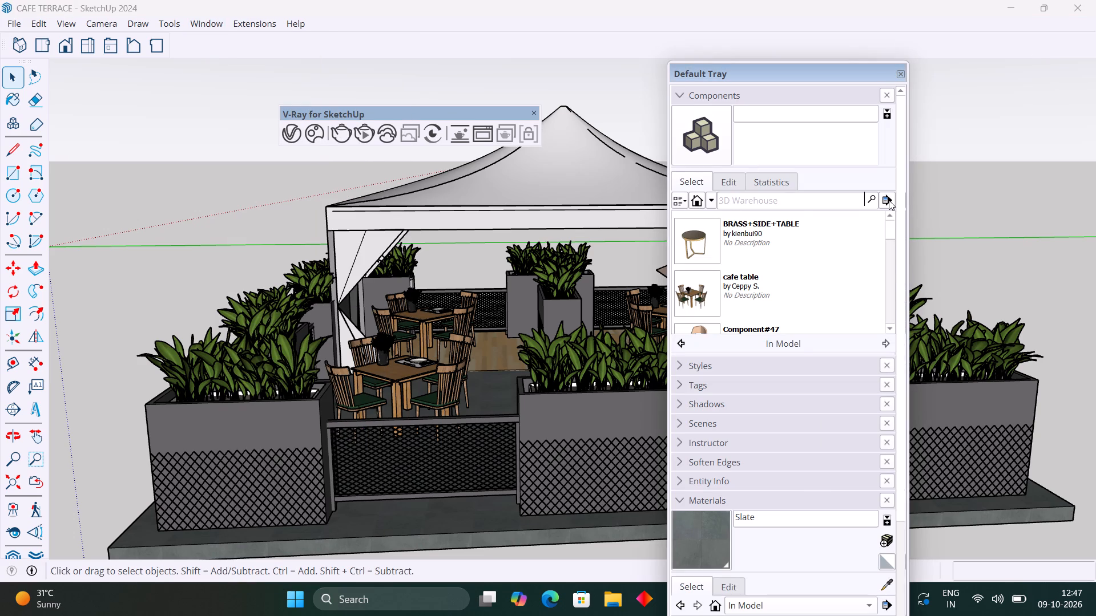
pyautogui.click(889, 200)
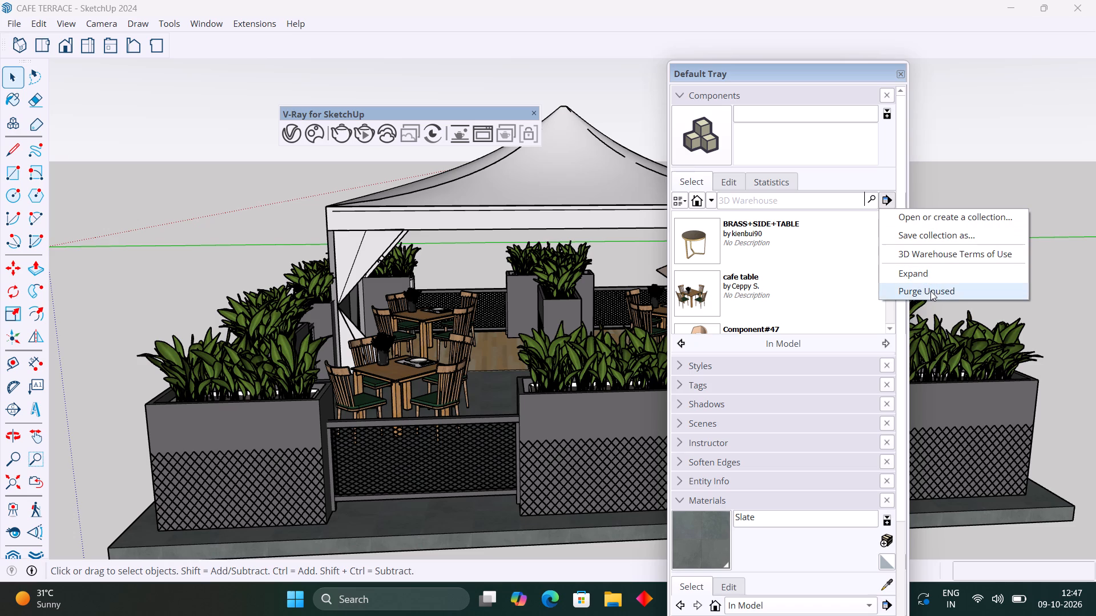
pyautogui.click(930, 291)
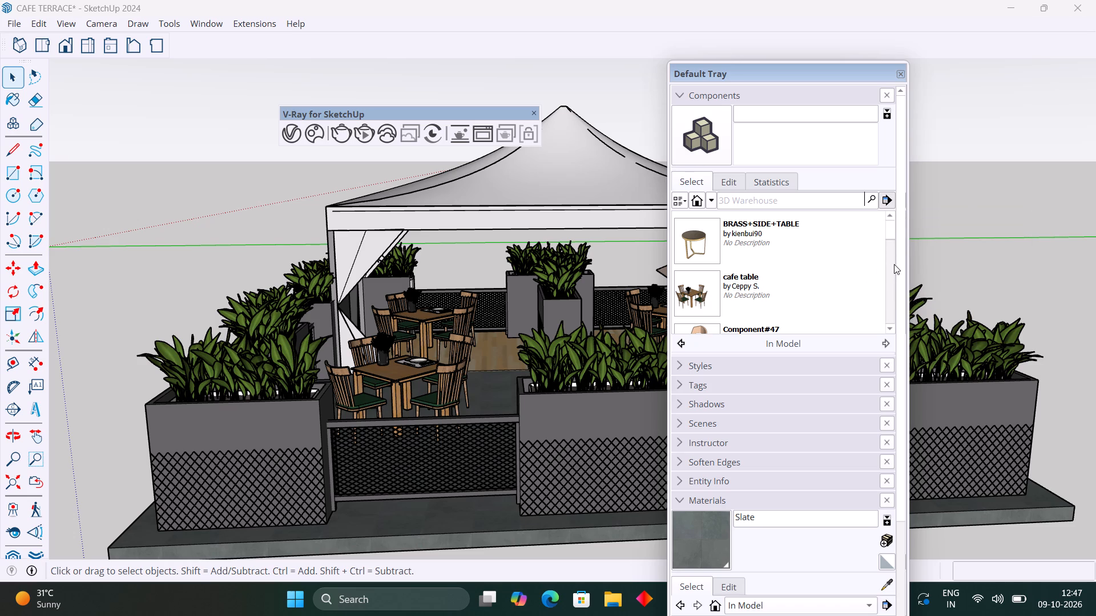
# Look through the remaining in-model components, recheck whether any can still be purged, and collapse the component list.
pyautogui.moveTo(890, 264); pyautogui.dragTo(890, 256)
pyautogui.moveTo(890, 256); pyautogui.dragTo(895, 285)
pyautogui.moveTo(884, 262); pyautogui.dragTo(886, 301)
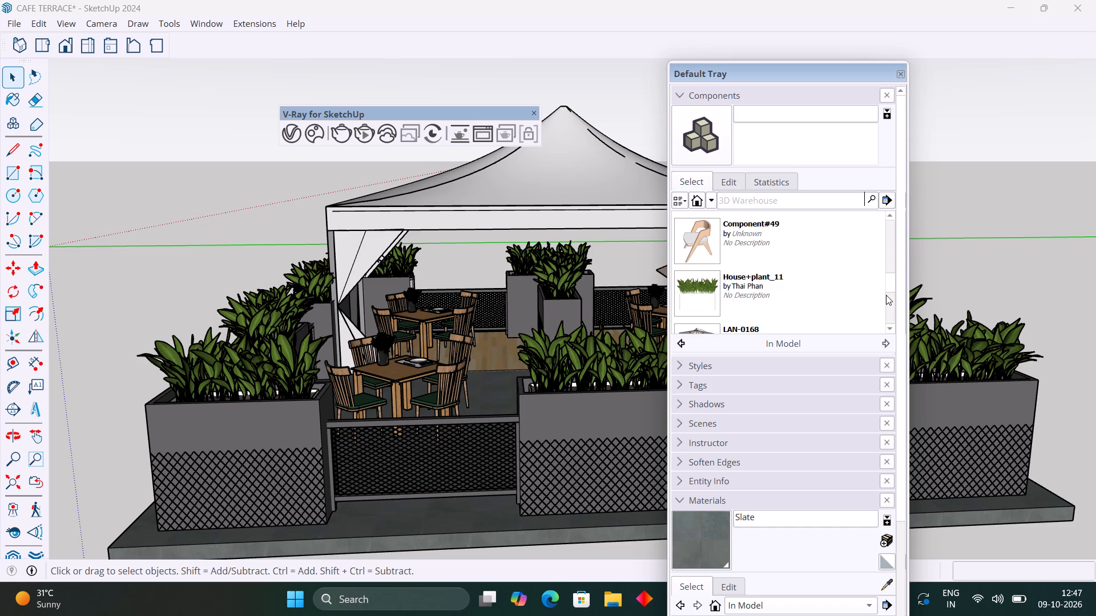
pyautogui.moveTo(888, 265); pyautogui.dragTo(889, 299)
pyautogui.moveTo(889, 278); pyautogui.dragTo(890, 312)
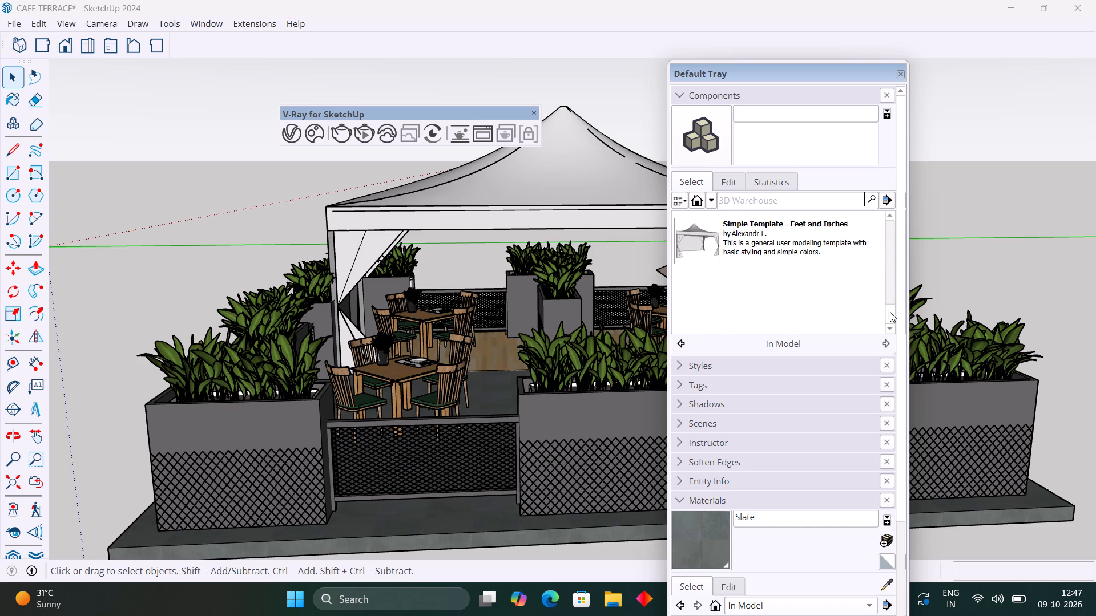
pyautogui.moveTo(890, 312); pyautogui.dragTo(898, 240)
pyautogui.click(889, 203)
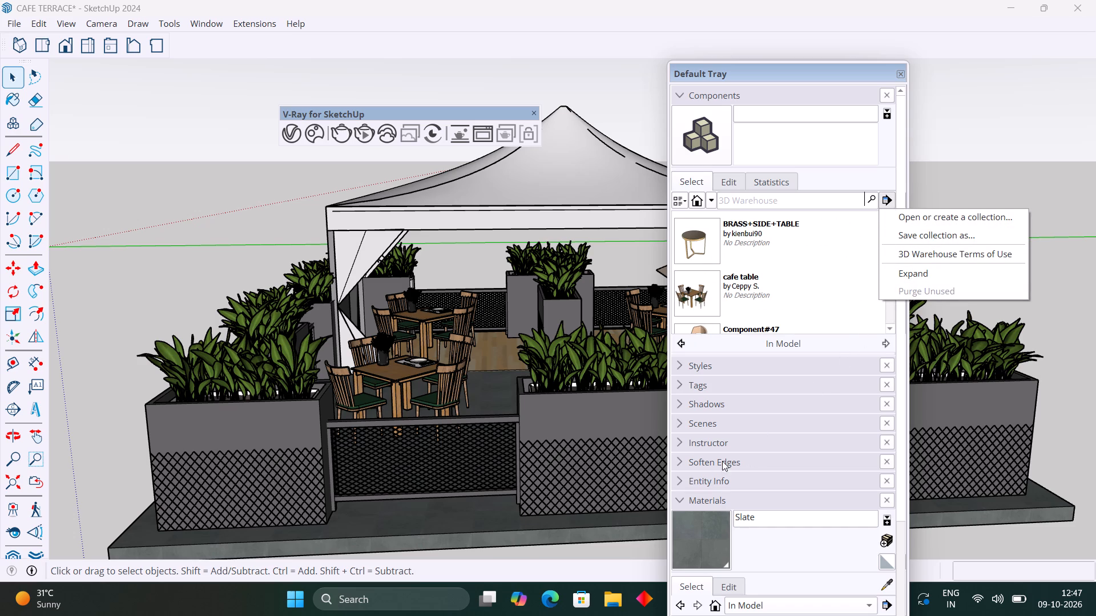
pyautogui.click(708, 97)
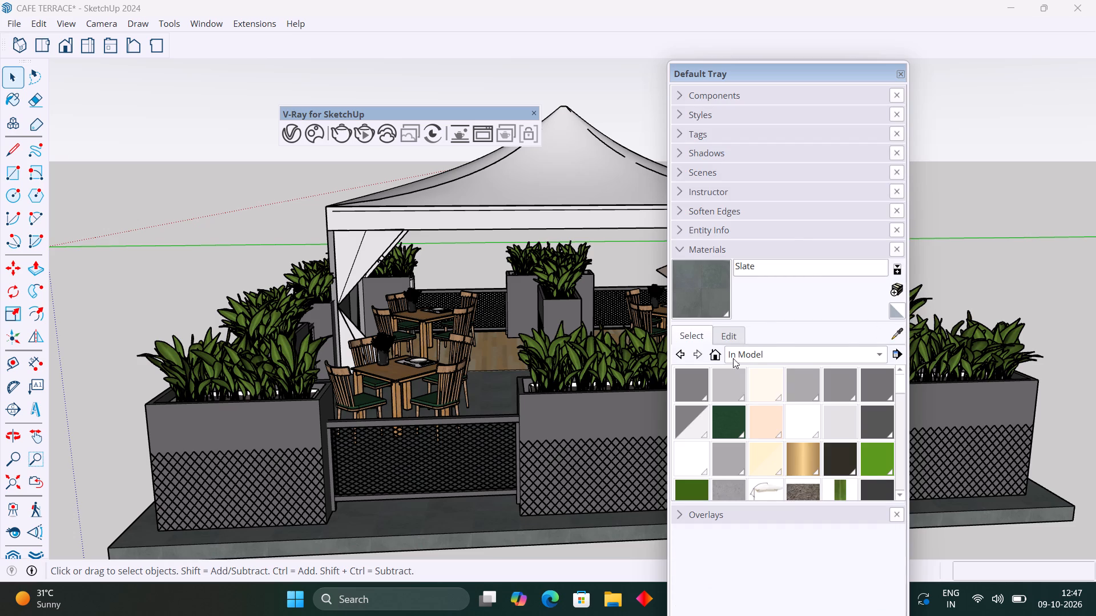
# Purge the unused materials from the model and recheck whether any can still be purged.
pyautogui.click(709, 360)
pyautogui.click(898, 356)
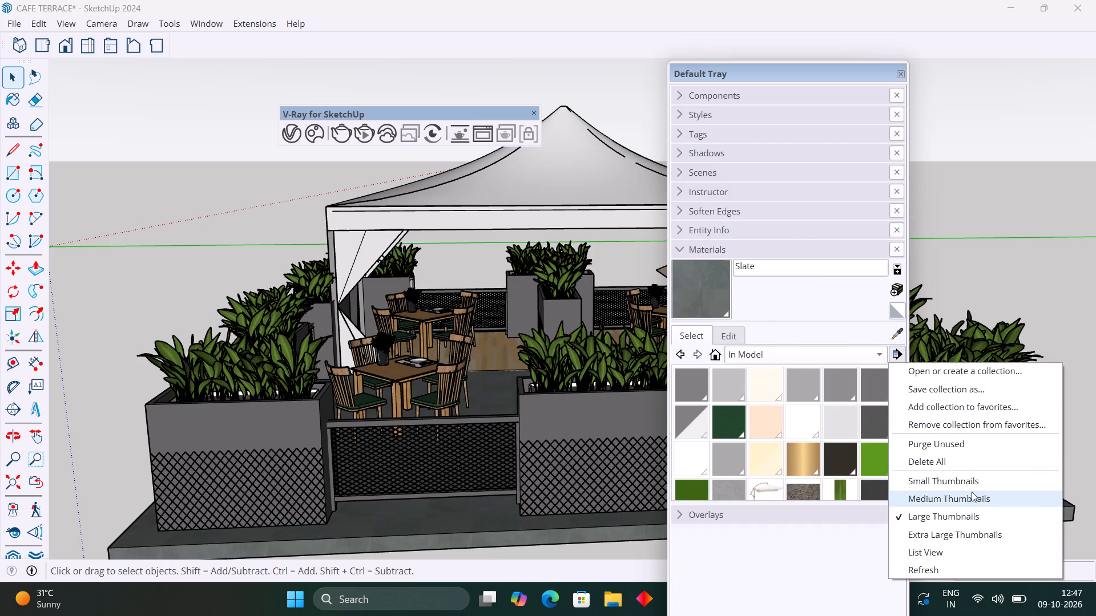
pyautogui.click(960, 448)
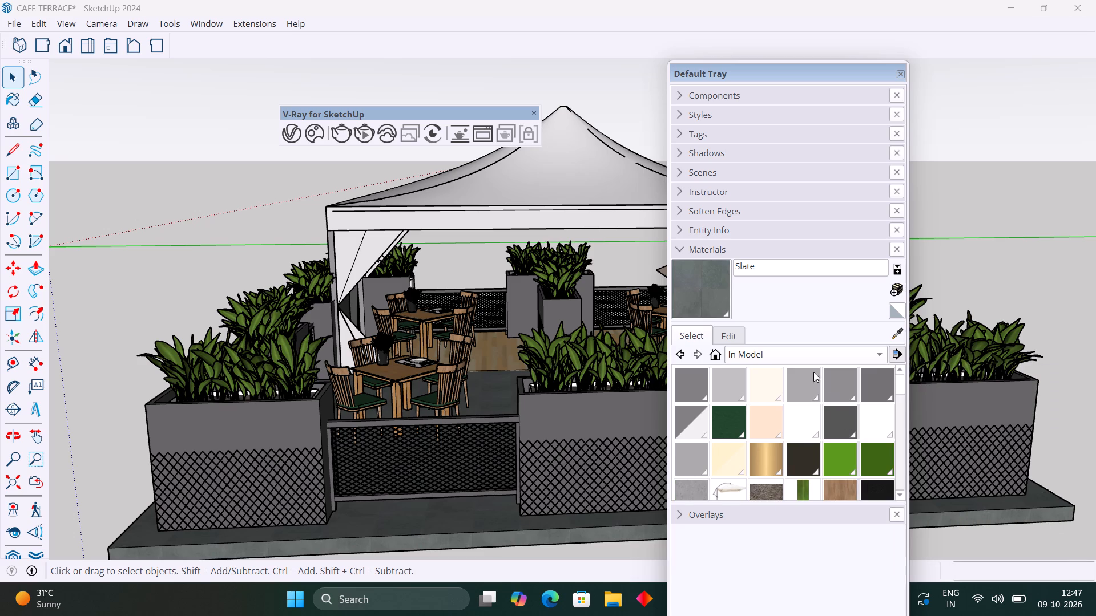
pyautogui.click(901, 358)
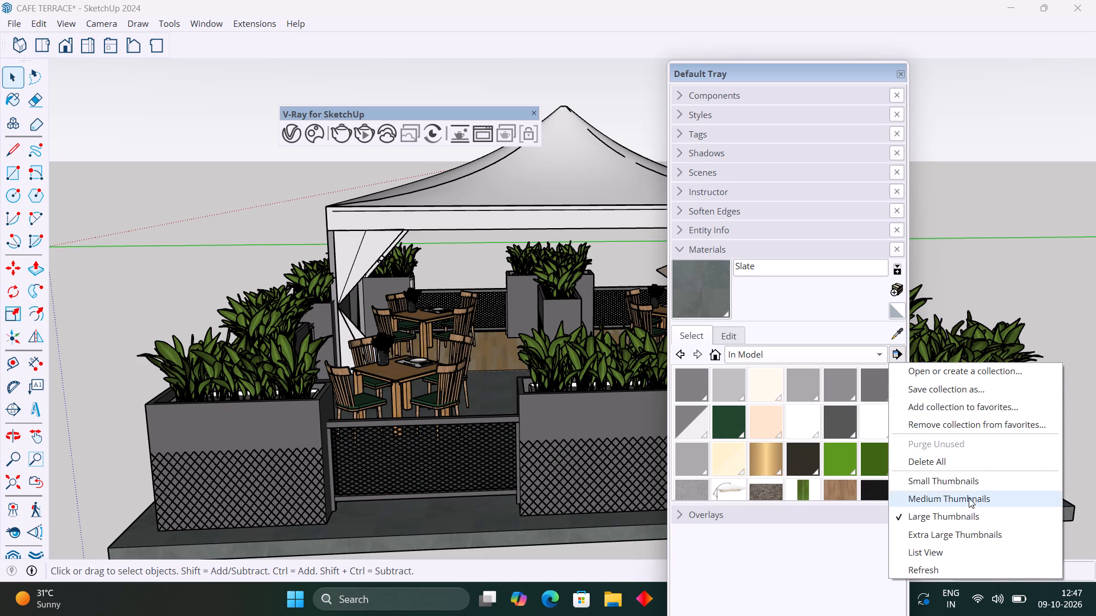
pyautogui.click(903, 355)
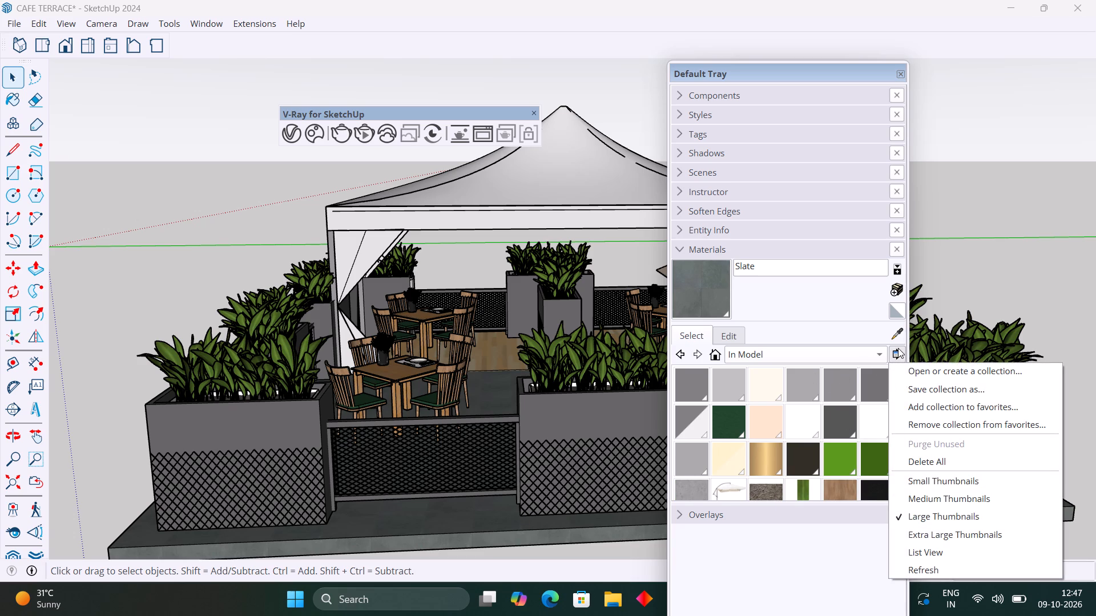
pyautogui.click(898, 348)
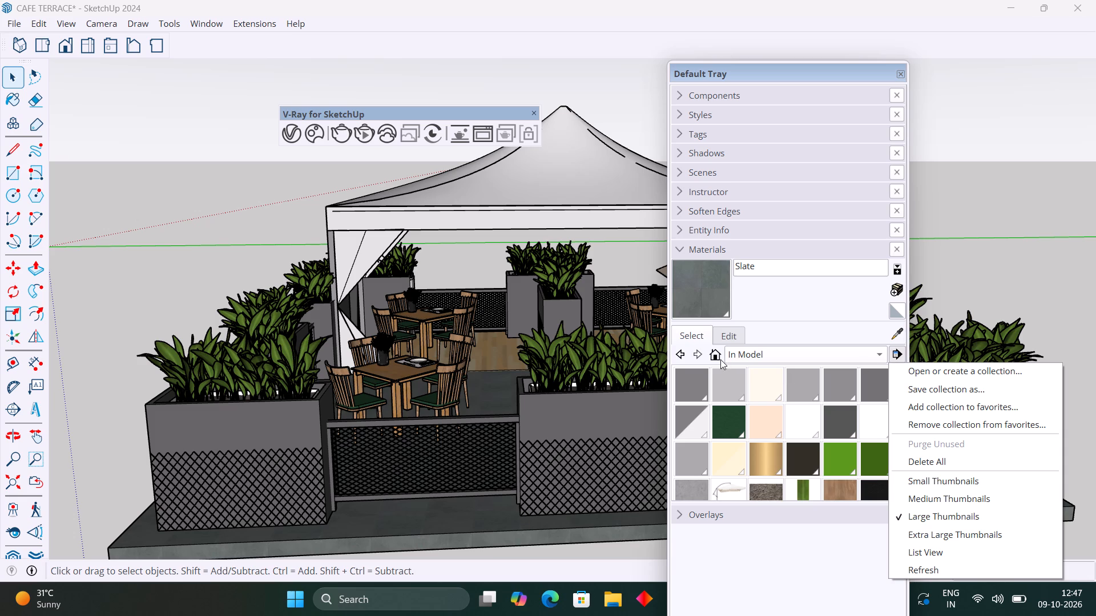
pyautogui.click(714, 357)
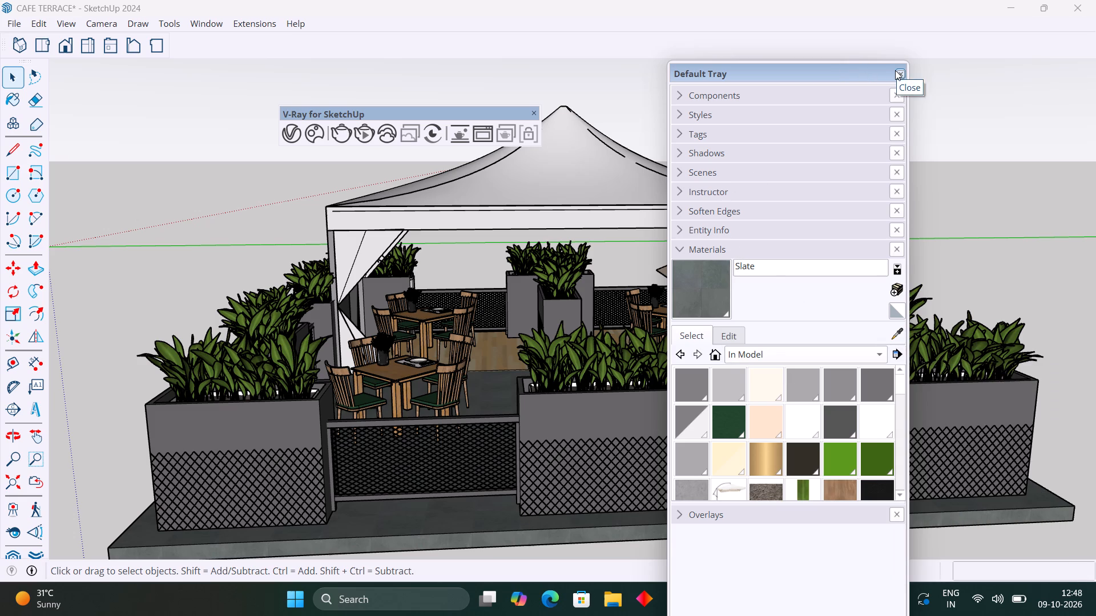
# Purge the unused tags from the café terrace model.
pyautogui.click(695, 128)
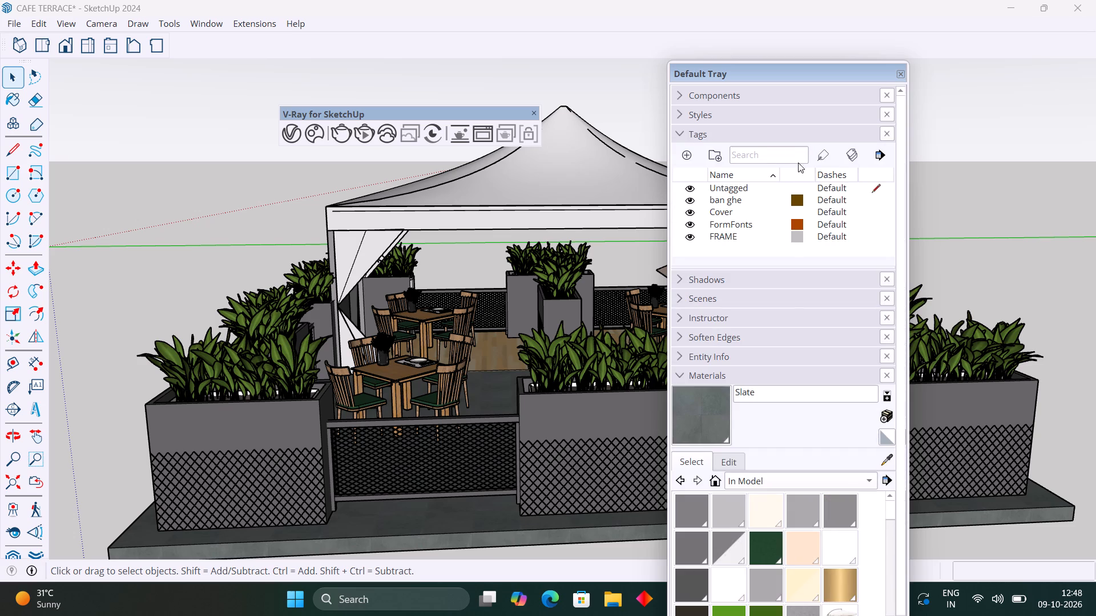
pyautogui.click(881, 158)
pyautogui.click(918, 269)
# Turn off Edges and Profiles in the Architectural Design Style's edge settings and close the Default Tray.
pyautogui.click(702, 117)
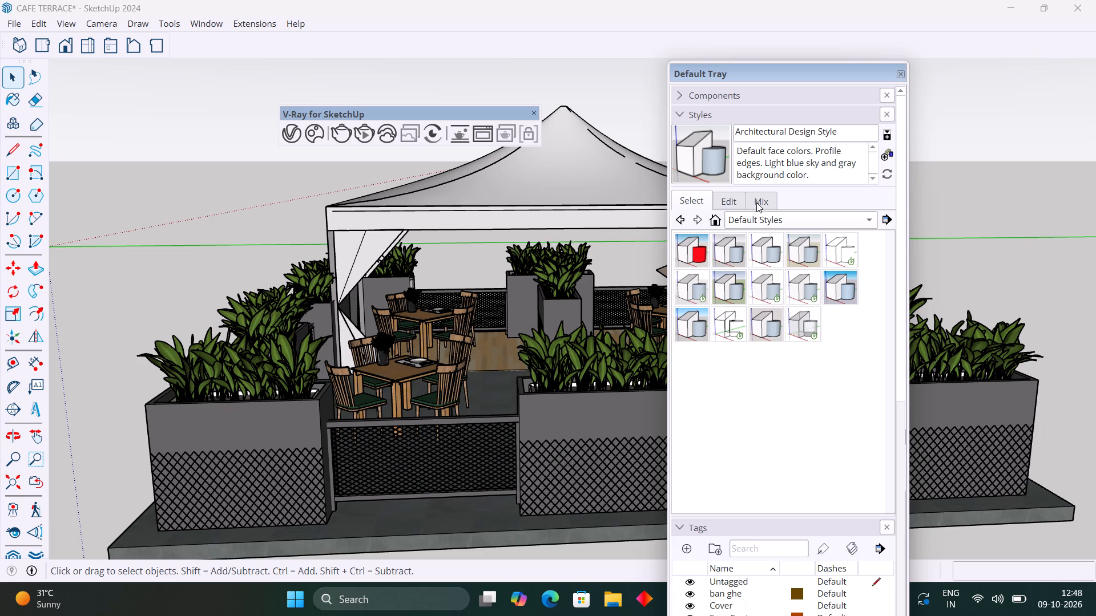
pyautogui.click(724, 202)
pyautogui.click(679, 251)
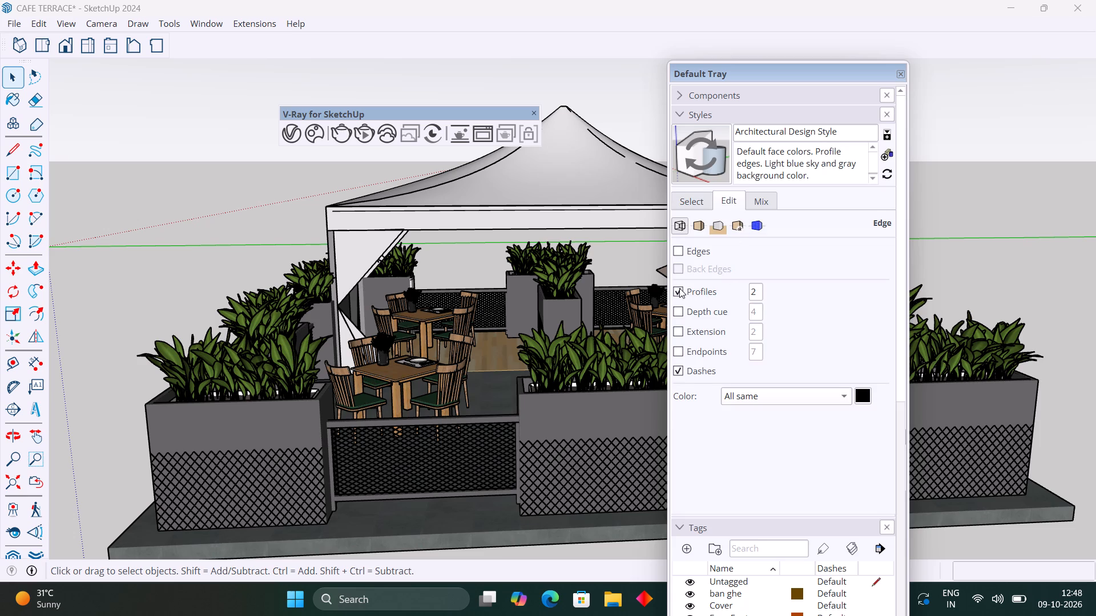
pyautogui.click(676, 293)
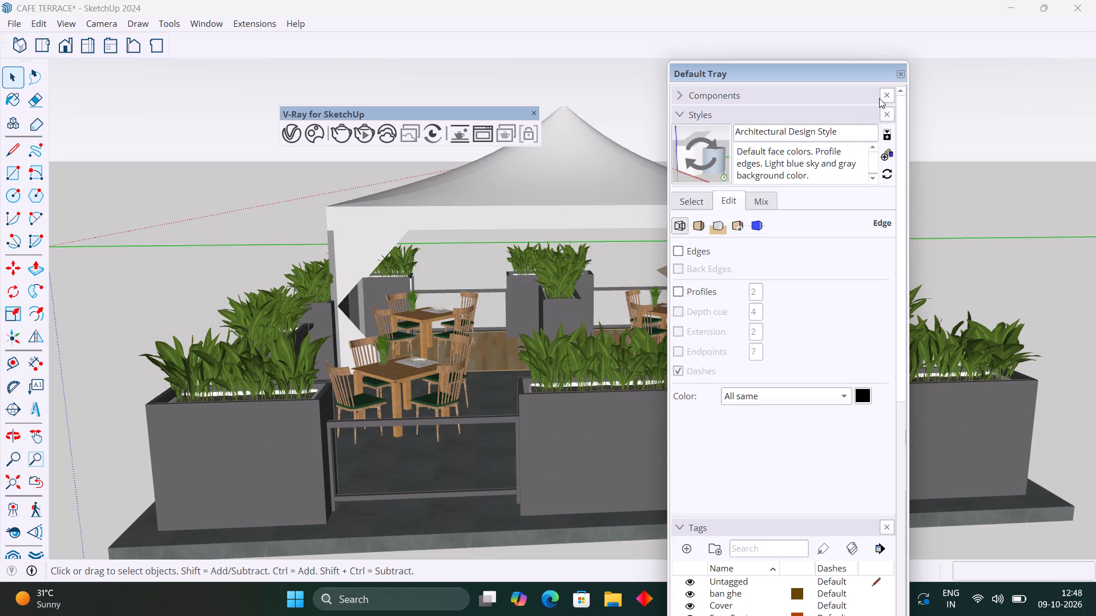
pyautogui.click(903, 76)
# Set the V-Ray render engine to GPU with both the C++/CPU and NVIDIA GeForce RTX 5050 devices enabled.
pyautogui.moveTo(708, 254); pyautogui.dragTo(619, 295, button='middle')
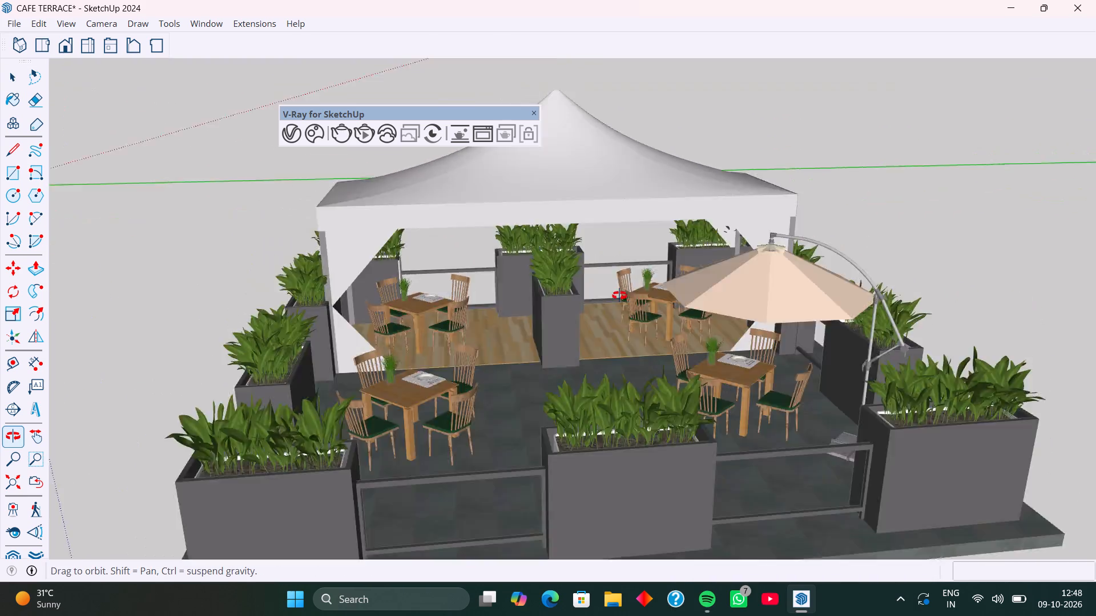
pyautogui.moveTo(619, 295); pyautogui.dragTo(819, 303, button='middle')
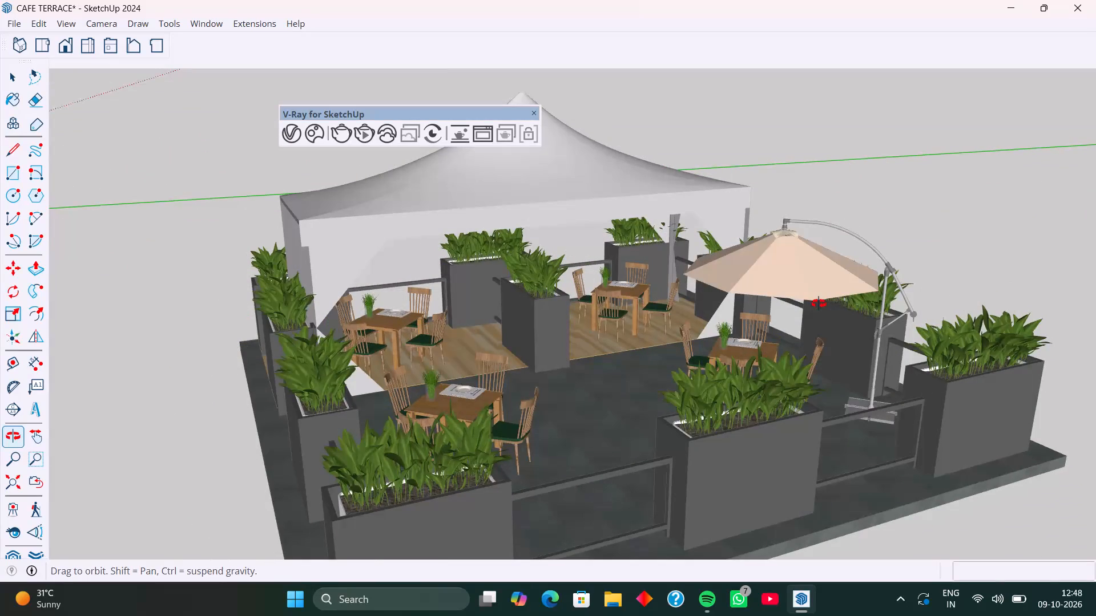
pyautogui.moveTo(819, 303); pyautogui.dragTo(866, 254, button='middle')
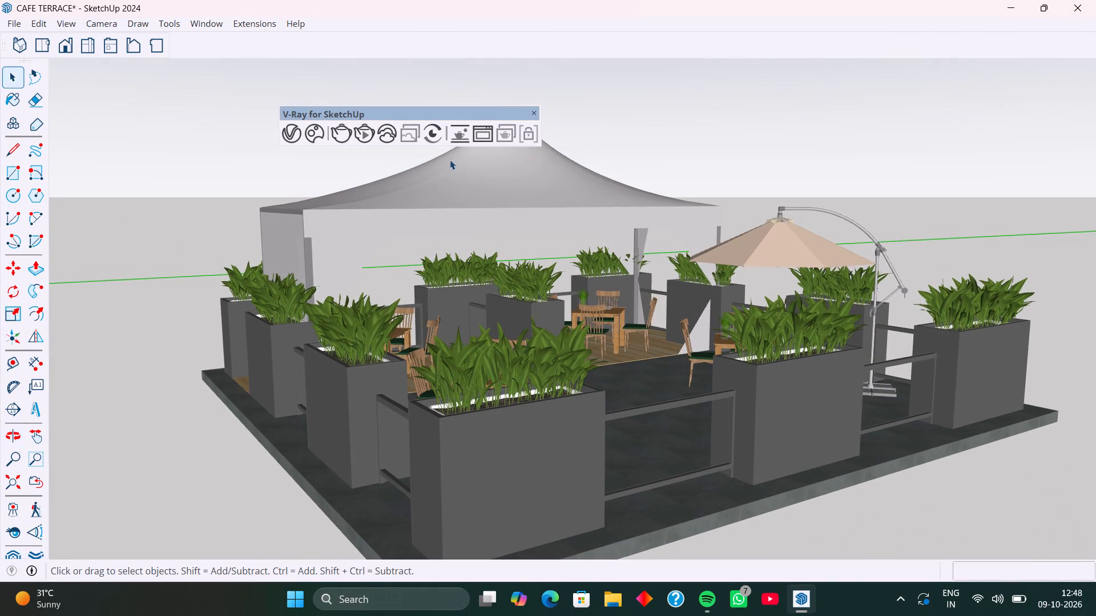
pyautogui.click(291, 140)
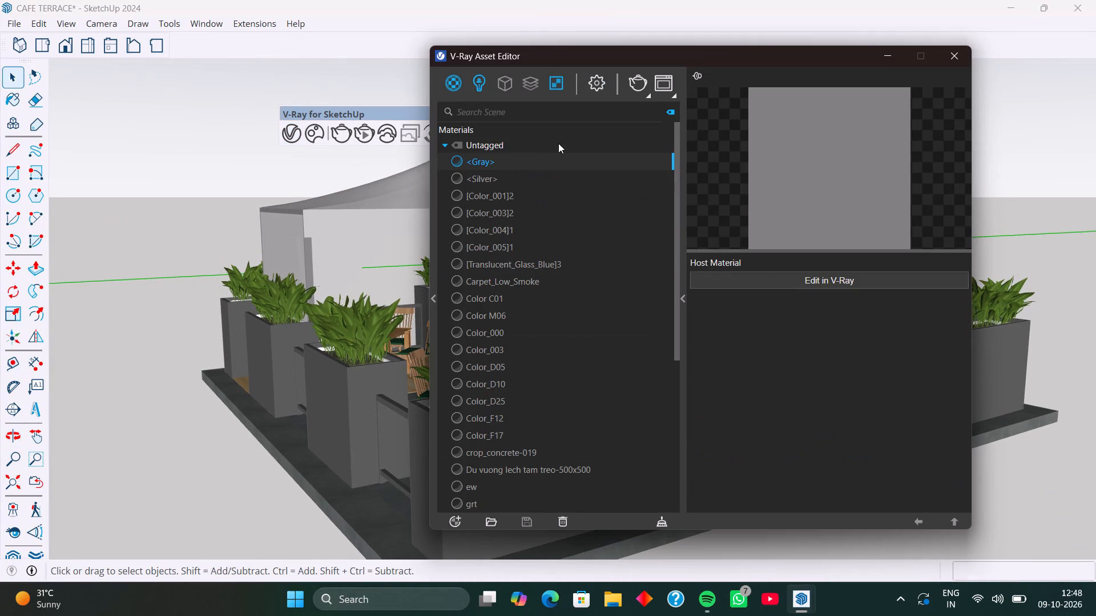
pyautogui.click(590, 86)
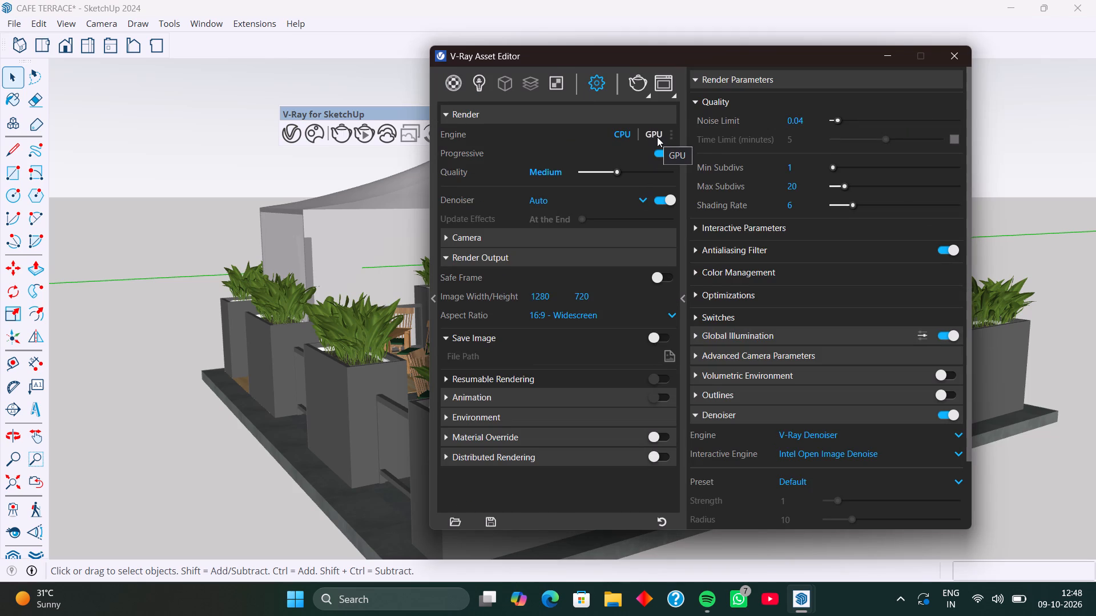
pyautogui.click(657, 137)
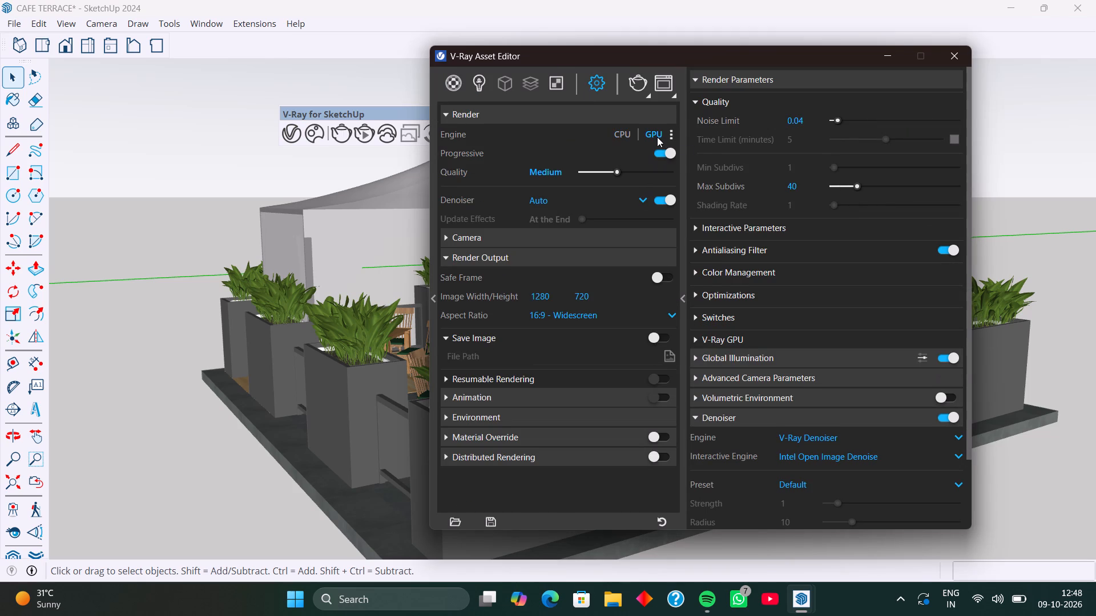
pyautogui.click(674, 135)
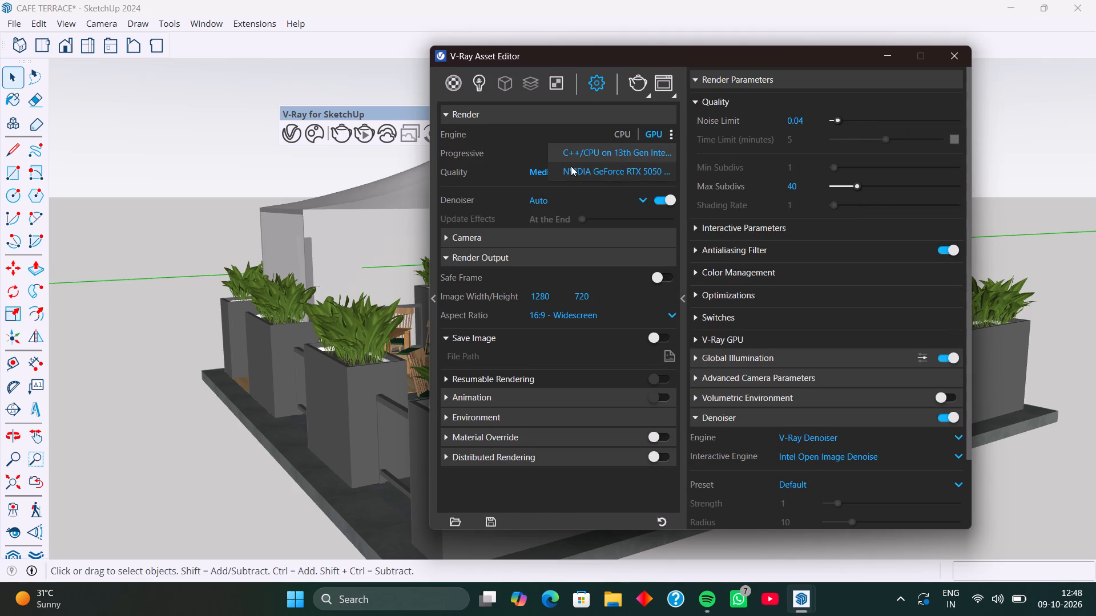
pyautogui.click(551, 155)
pyautogui.click(555, 176)
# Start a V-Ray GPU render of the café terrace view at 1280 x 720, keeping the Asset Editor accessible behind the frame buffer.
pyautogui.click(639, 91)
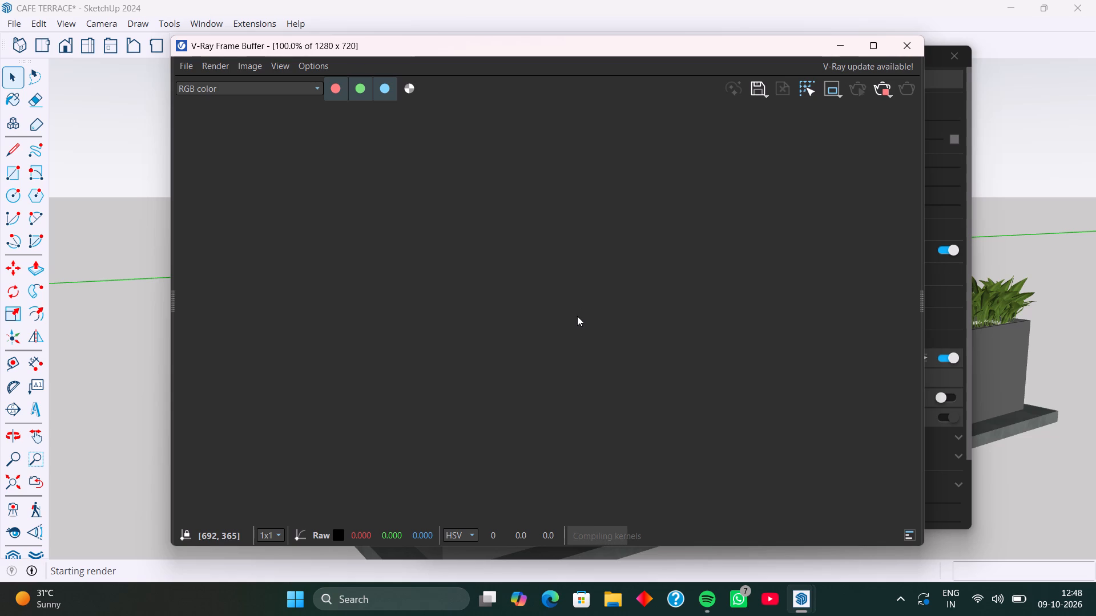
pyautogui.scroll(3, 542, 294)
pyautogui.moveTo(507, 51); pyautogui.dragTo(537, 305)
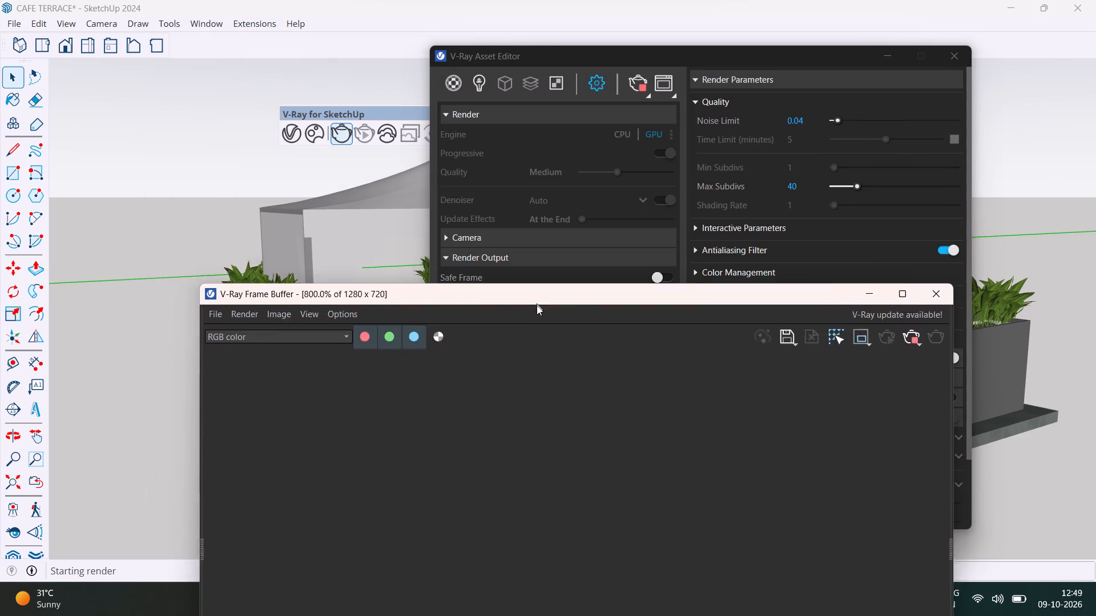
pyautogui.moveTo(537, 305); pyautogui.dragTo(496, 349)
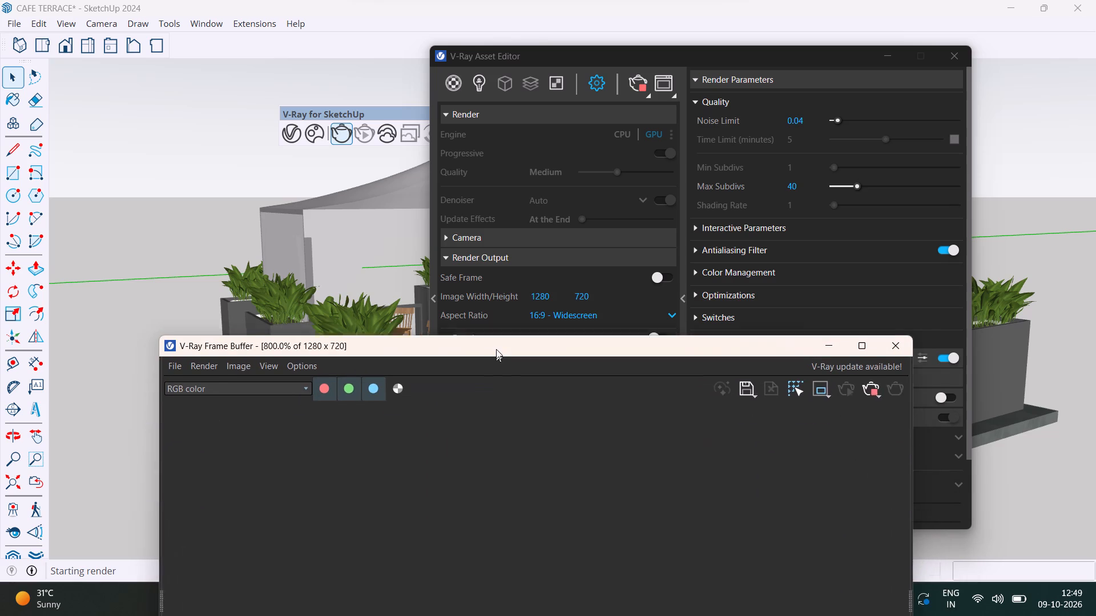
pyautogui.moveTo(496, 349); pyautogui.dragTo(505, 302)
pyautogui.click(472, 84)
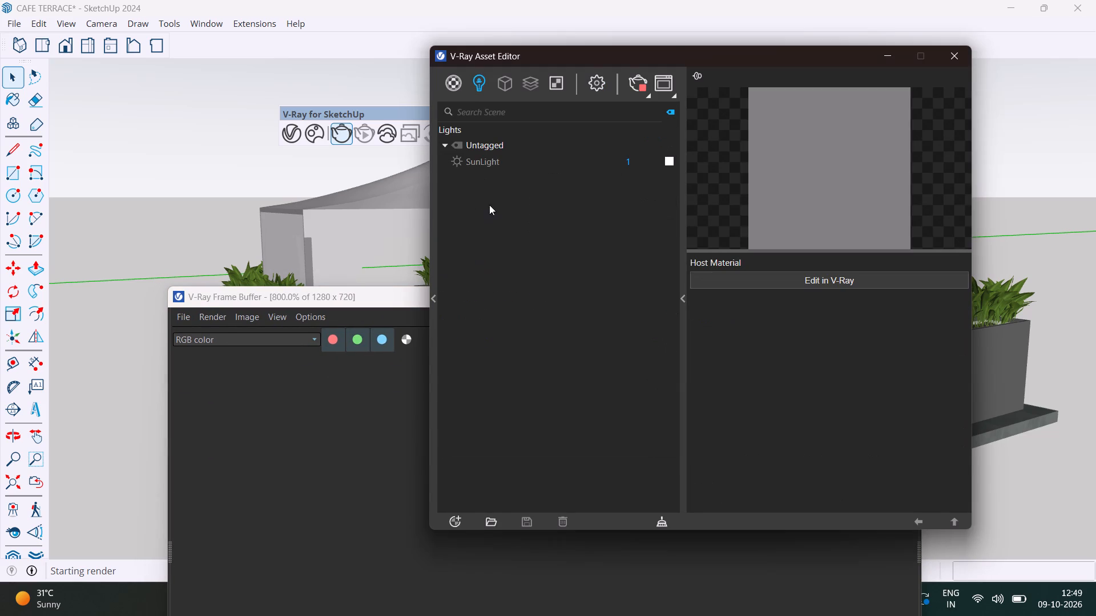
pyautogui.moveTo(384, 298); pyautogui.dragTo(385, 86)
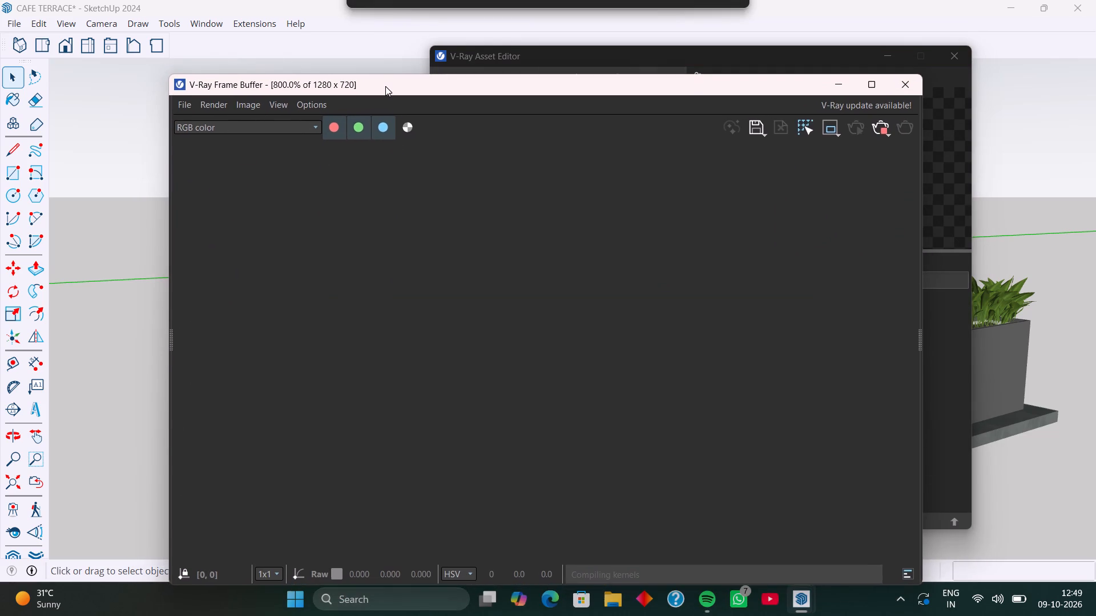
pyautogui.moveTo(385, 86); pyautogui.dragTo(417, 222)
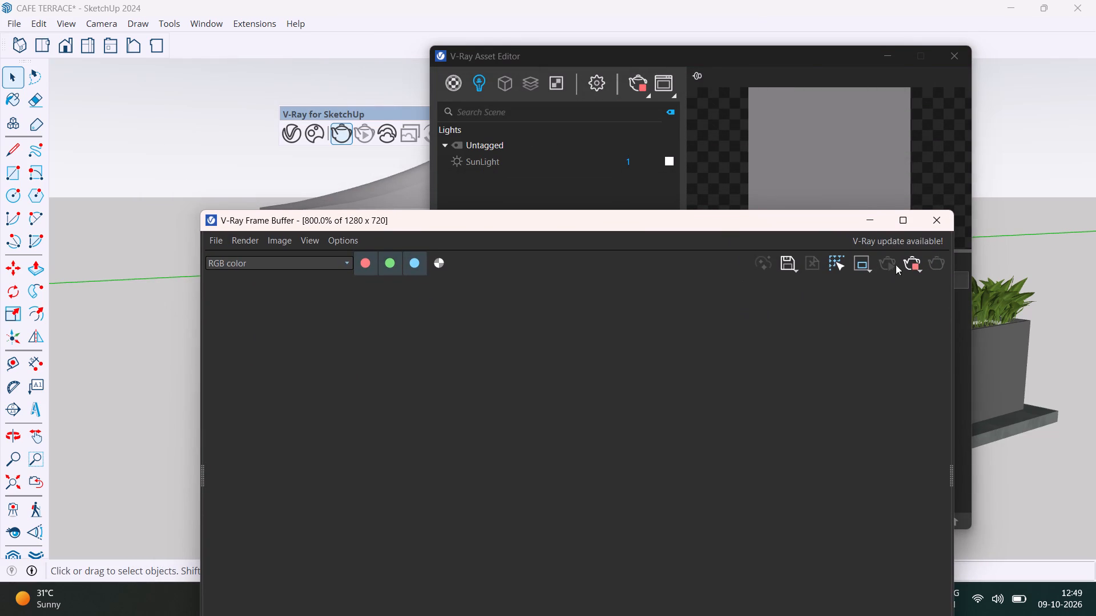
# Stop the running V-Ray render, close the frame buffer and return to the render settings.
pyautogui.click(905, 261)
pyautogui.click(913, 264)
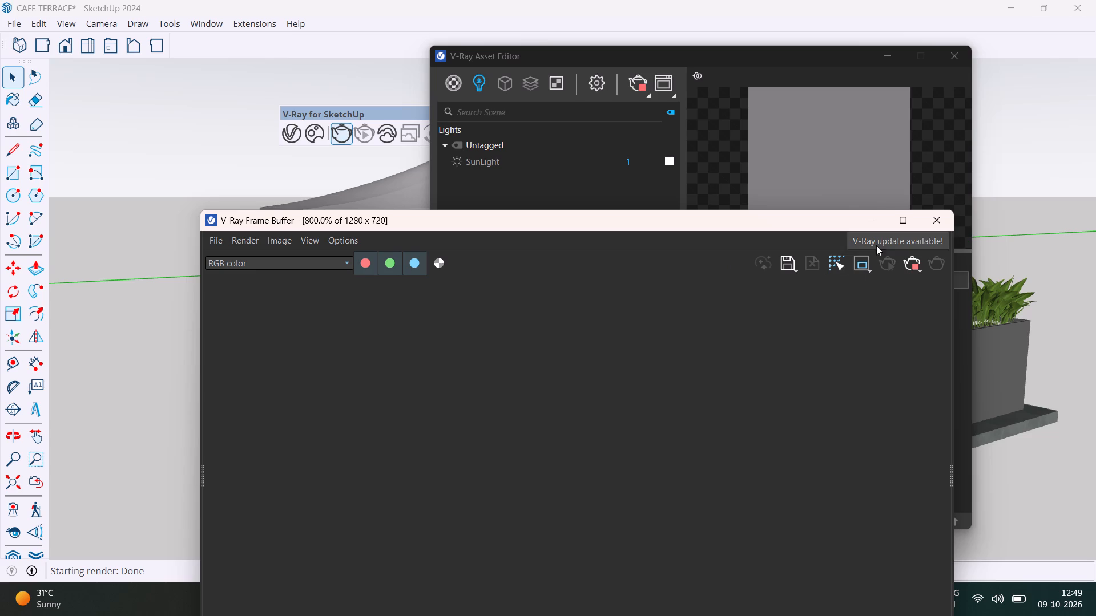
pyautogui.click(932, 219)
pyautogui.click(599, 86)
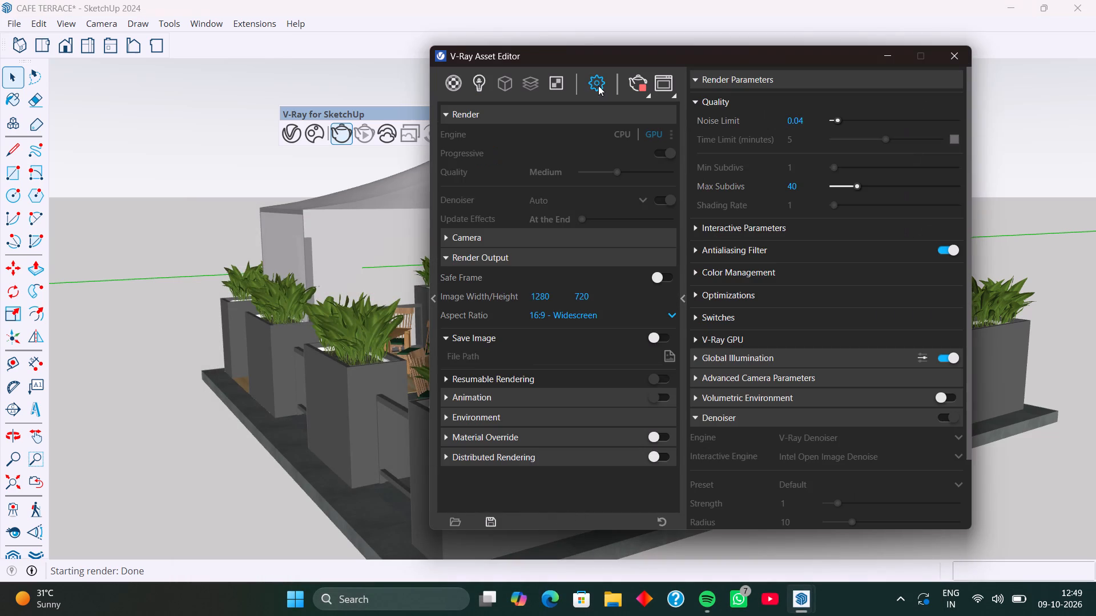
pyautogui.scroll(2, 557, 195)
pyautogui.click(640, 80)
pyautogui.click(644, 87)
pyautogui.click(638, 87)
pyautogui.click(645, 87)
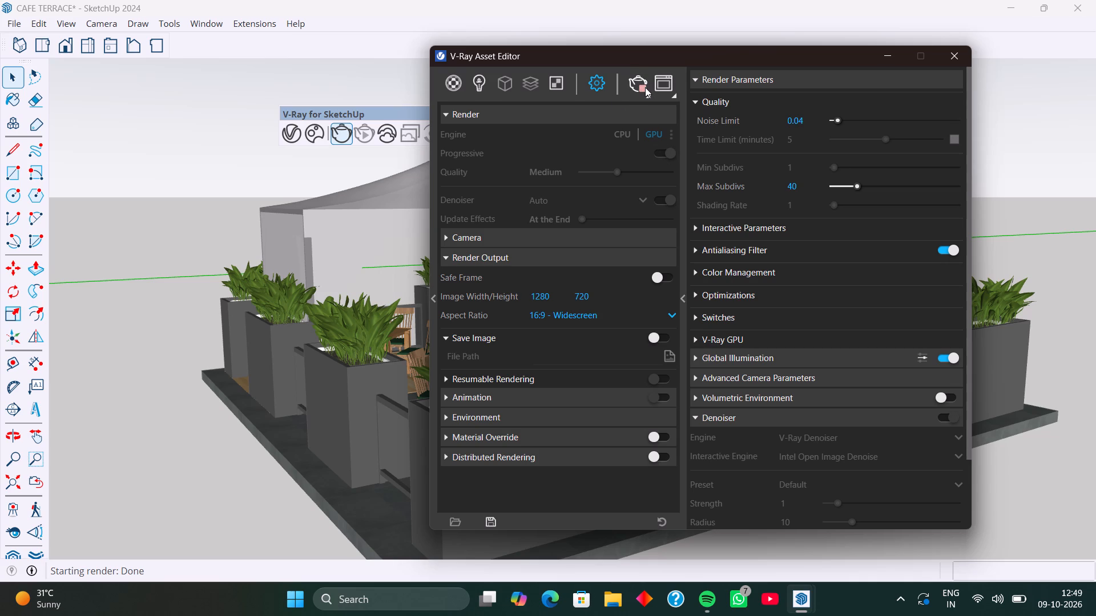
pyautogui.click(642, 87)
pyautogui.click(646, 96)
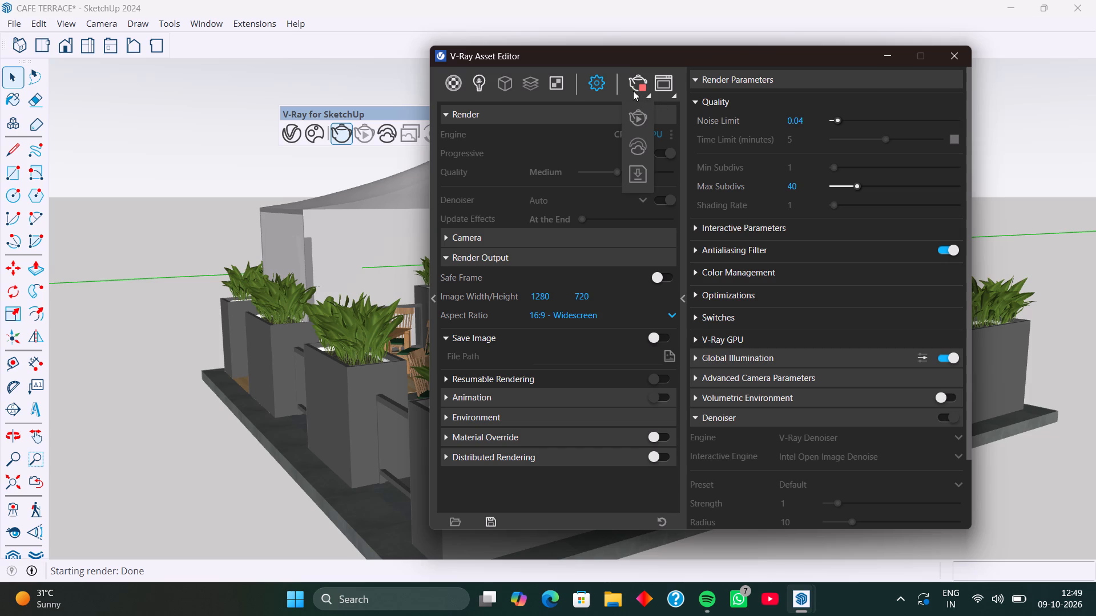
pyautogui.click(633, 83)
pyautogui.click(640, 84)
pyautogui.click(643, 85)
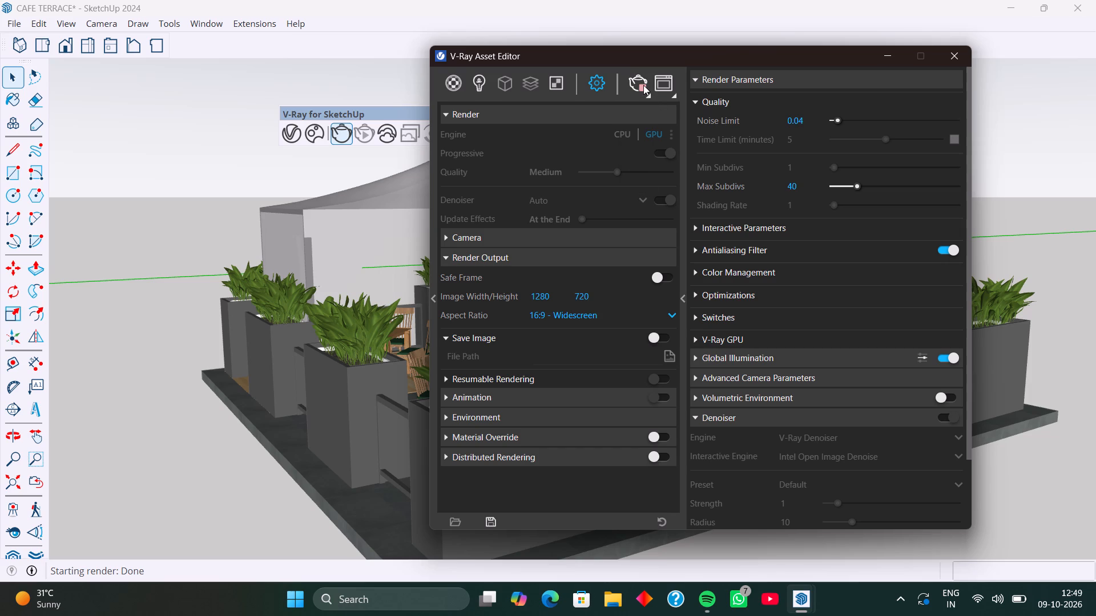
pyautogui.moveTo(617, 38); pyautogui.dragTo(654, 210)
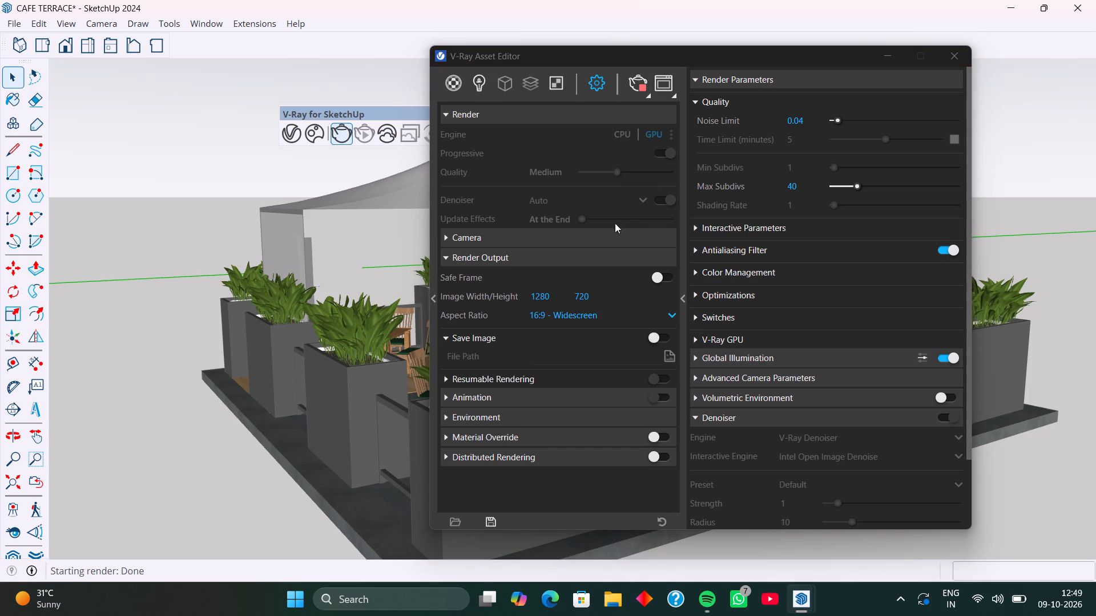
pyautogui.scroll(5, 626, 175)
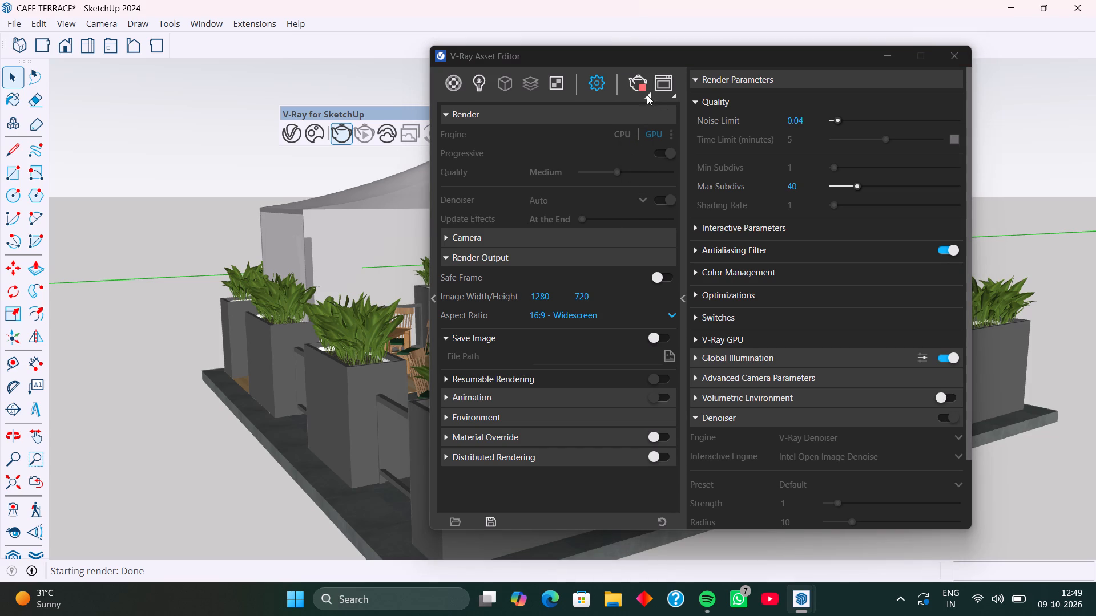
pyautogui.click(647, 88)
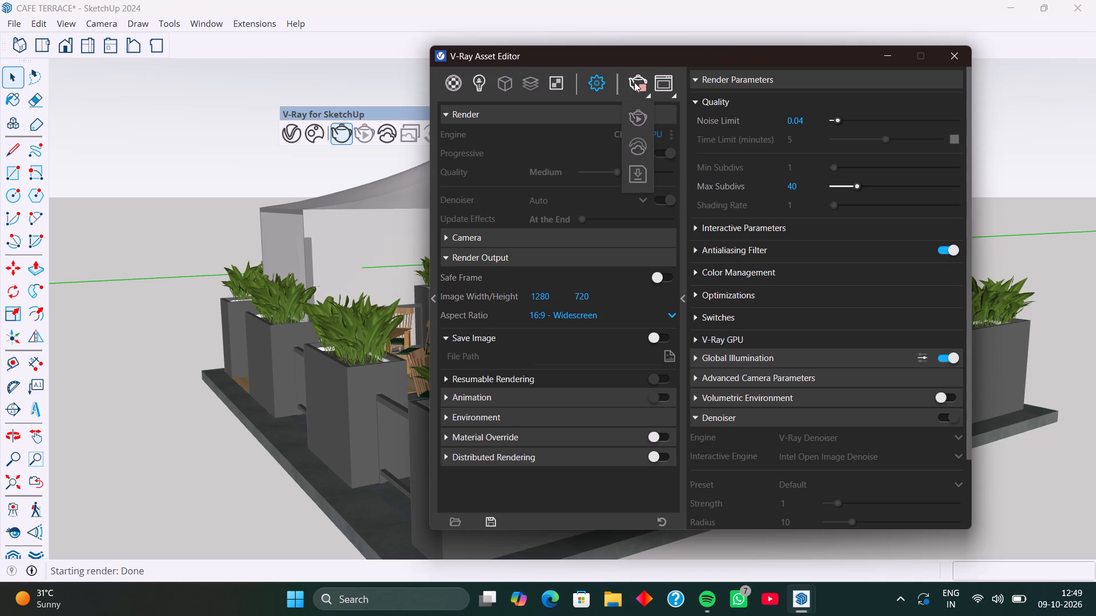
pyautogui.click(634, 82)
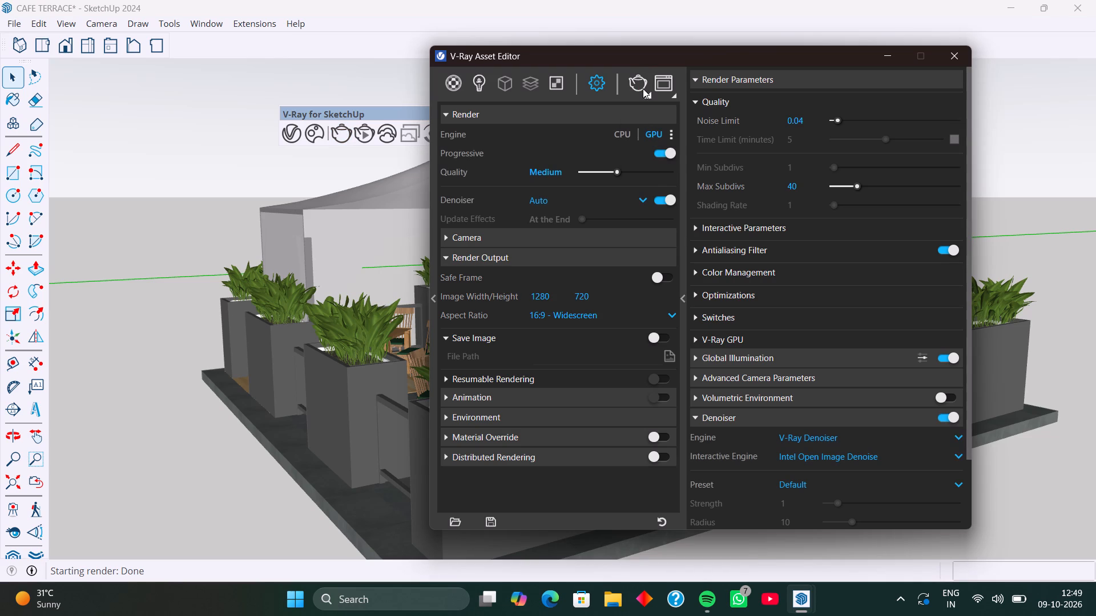
# Disable the NVIDIA GeForce RTX 5050 device, leaving only C++/CPU for the GPU engine, and test-render the full café terrace view.
pyautogui.click(668, 133)
pyautogui.click(556, 173)
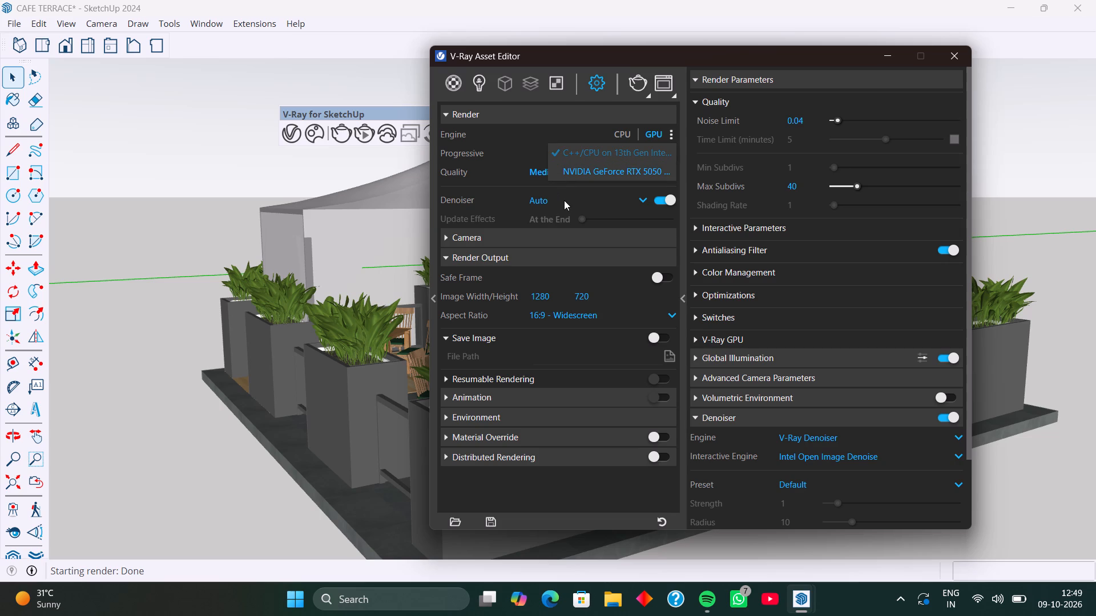
pyautogui.click(642, 84)
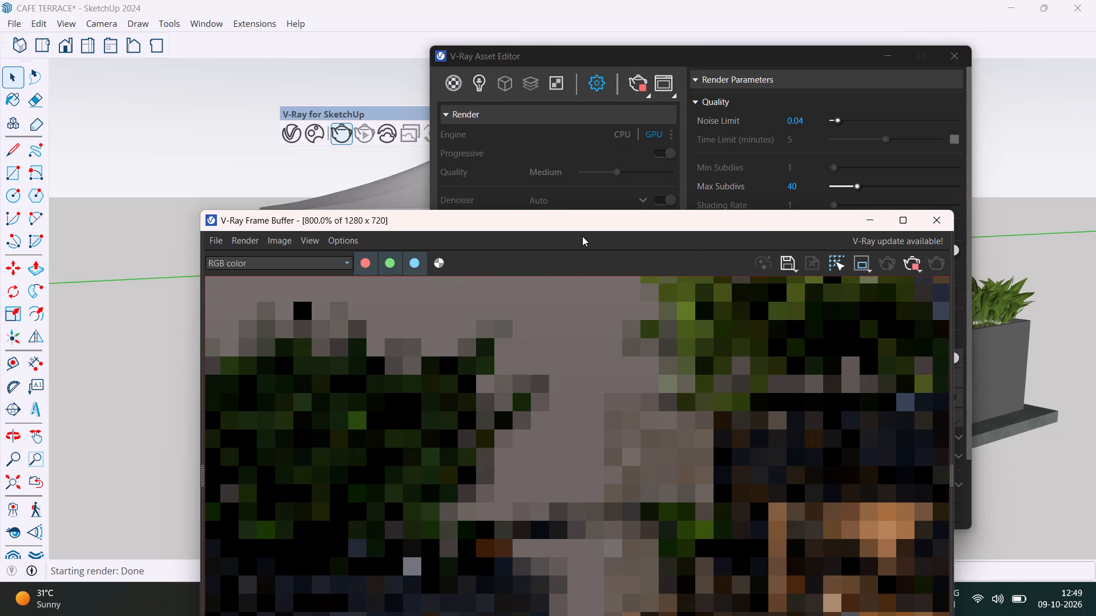
pyautogui.scroll(-2, 600, 298)
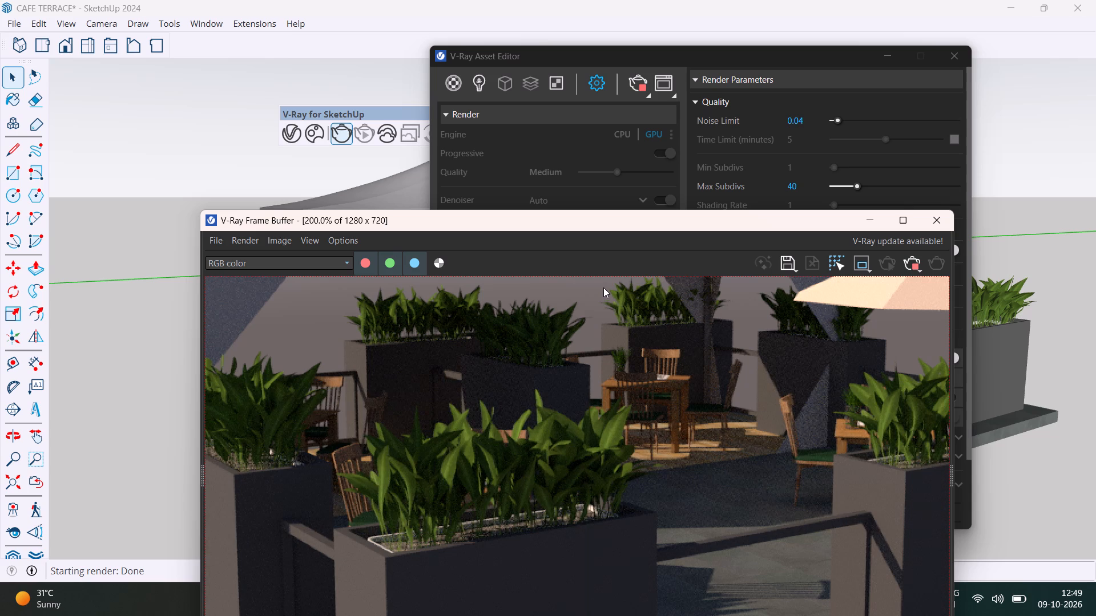
pyautogui.scroll(-2, 613, 390)
pyautogui.scroll(-2, 608, 456)
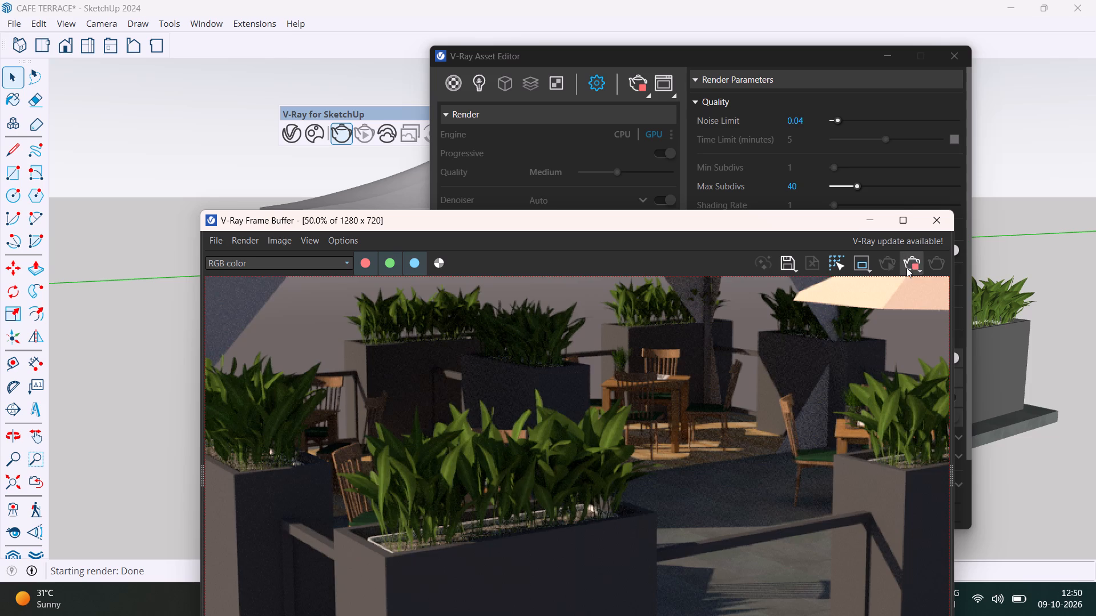
# Stop the running test render and close the V-Ray frame buffer.
pyautogui.click(906, 267)
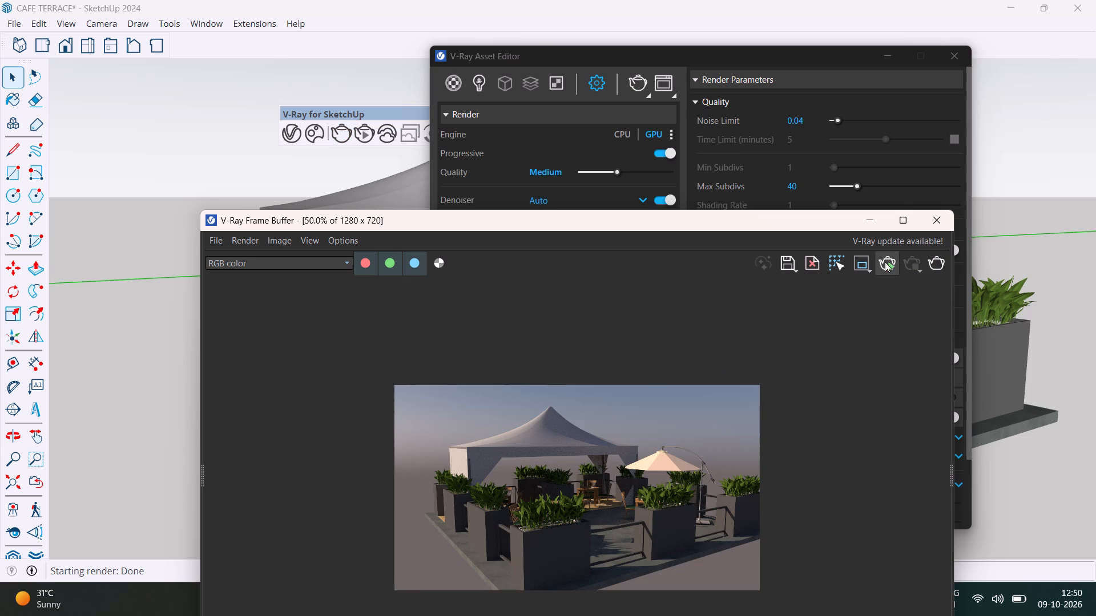
pyautogui.click(930, 226)
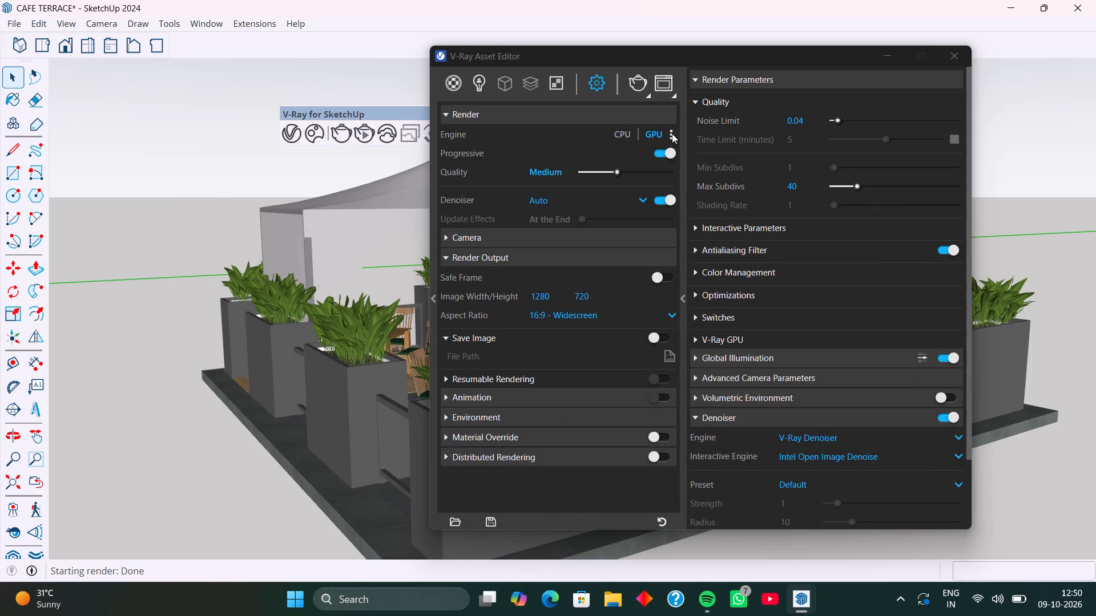
# Switch the V-Ray render engine to CPU and start a 1280 x 720 render of the terrace, checking it in the frame buffer.
pyautogui.click(672, 133)
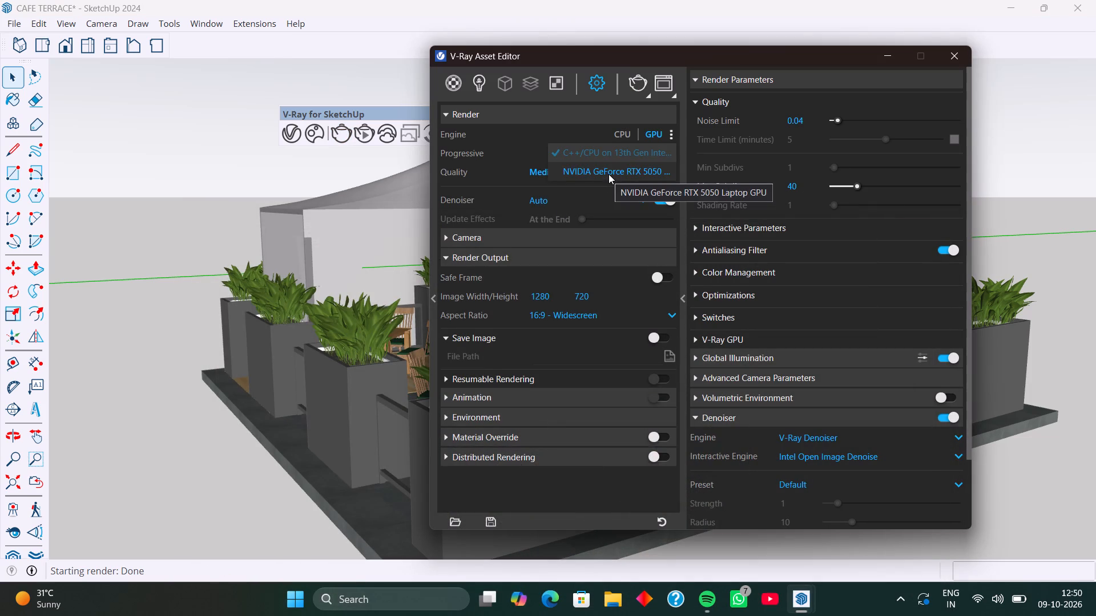
pyautogui.click(613, 137)
pyautogui.click(620, 131)
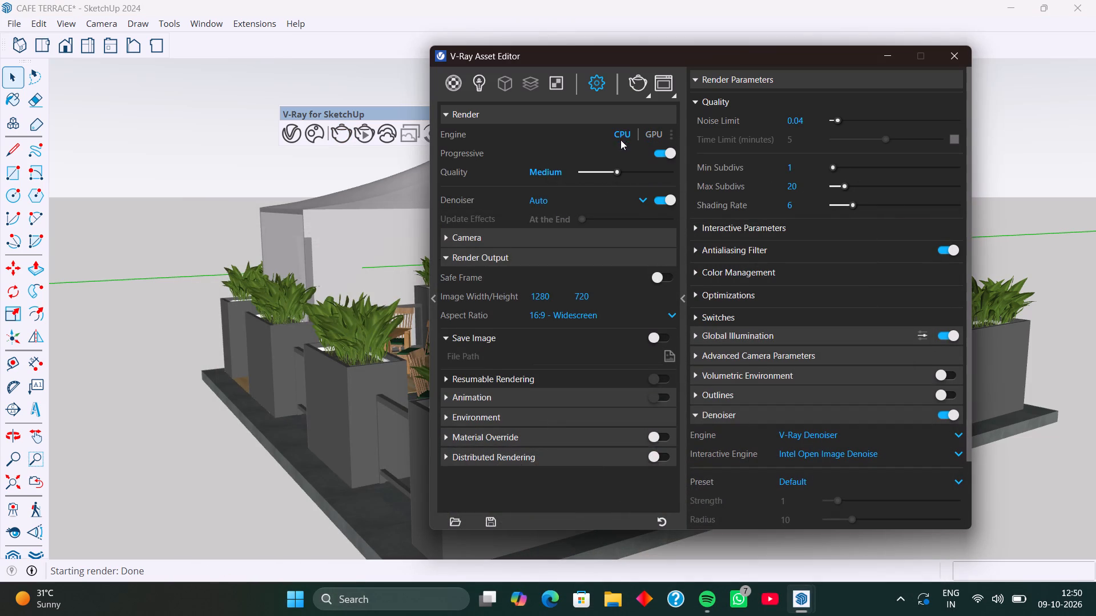
pyautogui.click(640, 86)
pyautogui.click(639, 78)
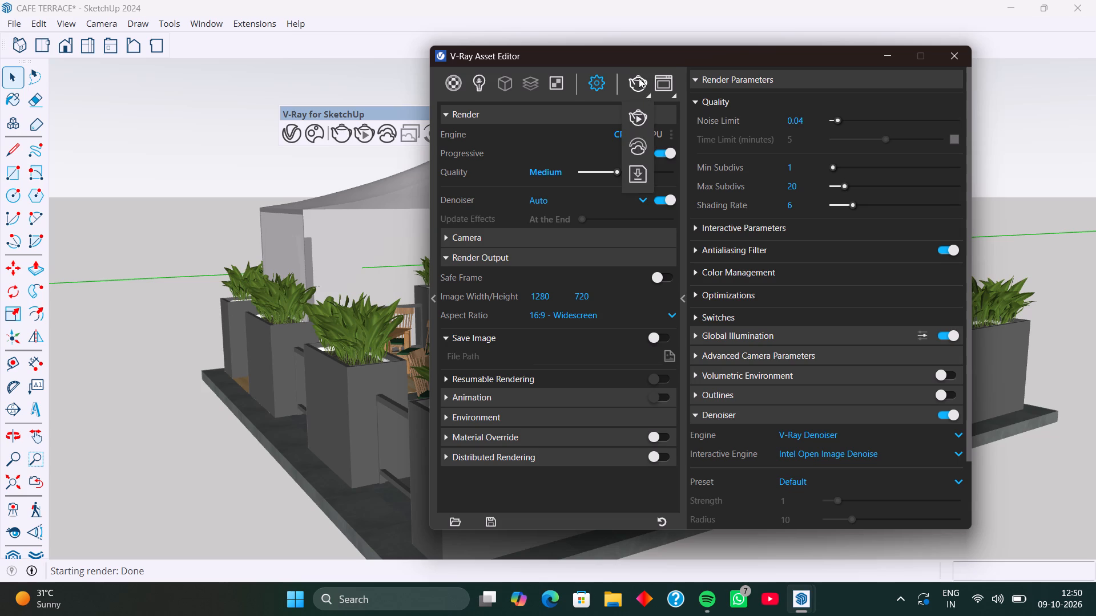
pyautogui.click(638, 83)
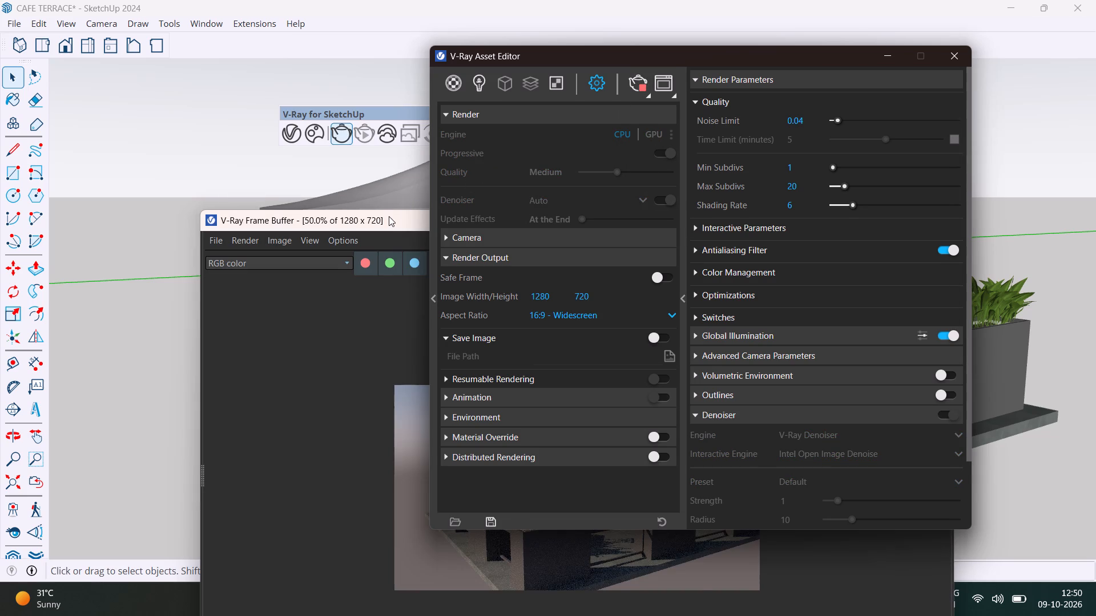
pyautogui.click(388, 217)
pyautogui.scroll(-2, 574, 407)
pyautogui.scroll(2, 583, 451)
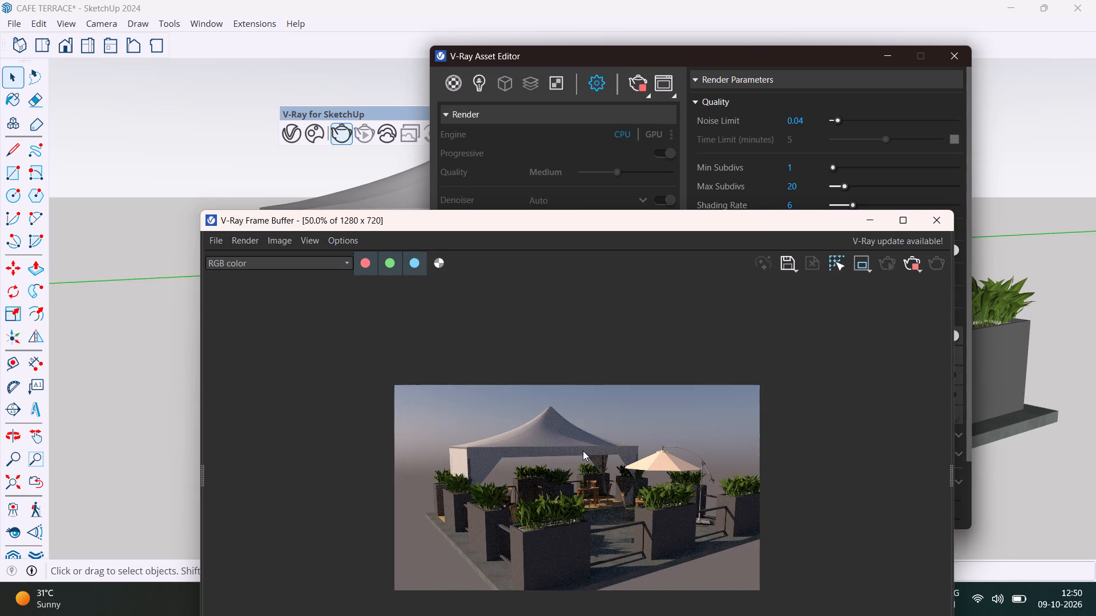
# Close the V-Ray frame buffer and the Asset Editor to return to the terrace model.
pyautogui.click(947, 221)
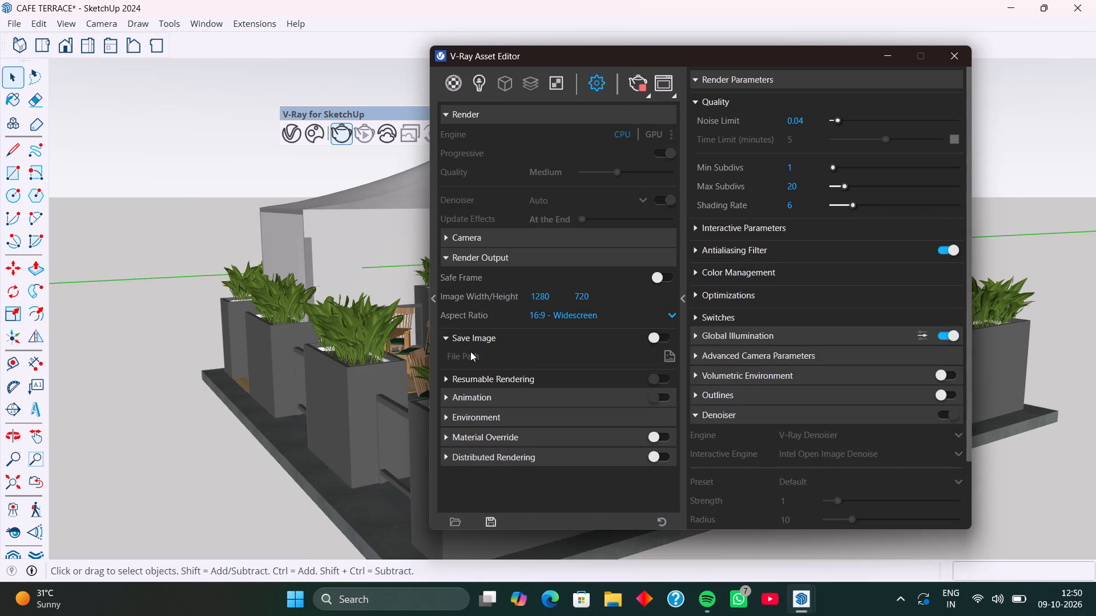
pyautogui.moveTo(265, 372); pyautogui.dragTo(297, 395, button='middle')
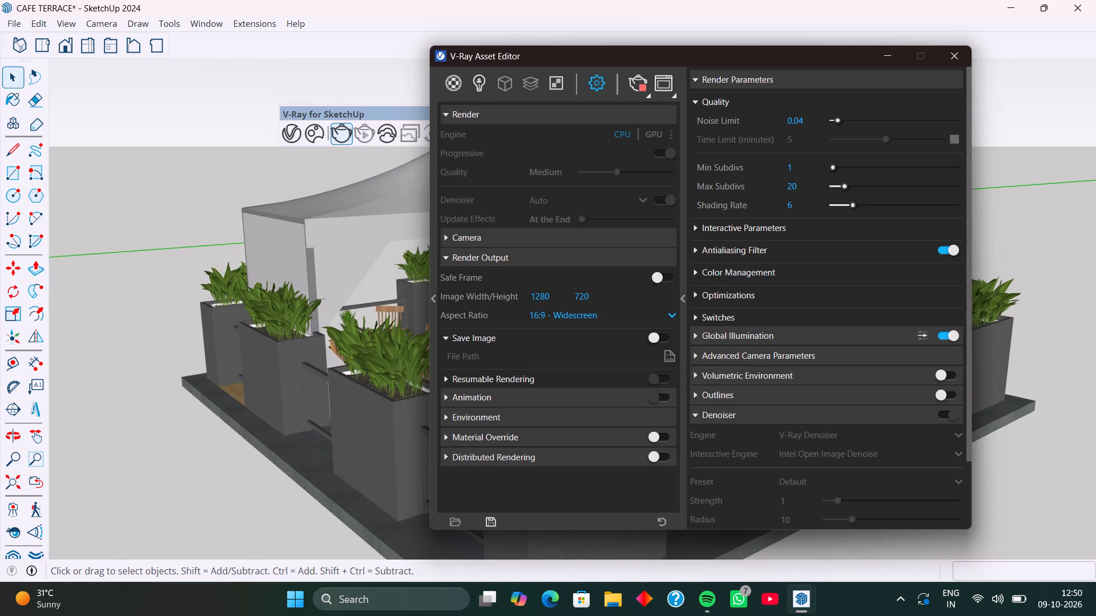
pyautogui.click(960, 56)
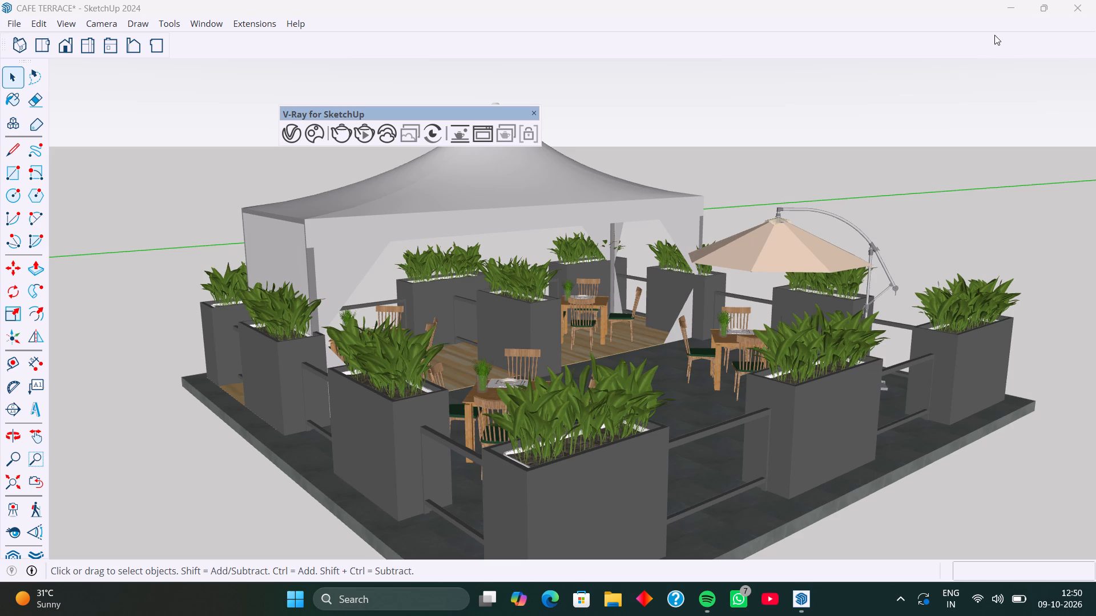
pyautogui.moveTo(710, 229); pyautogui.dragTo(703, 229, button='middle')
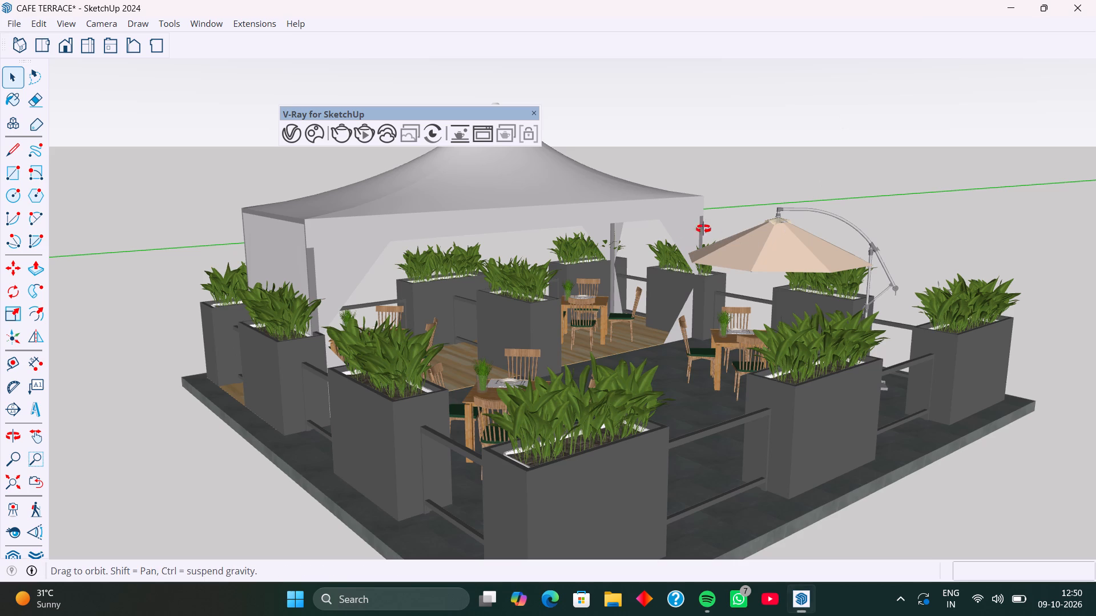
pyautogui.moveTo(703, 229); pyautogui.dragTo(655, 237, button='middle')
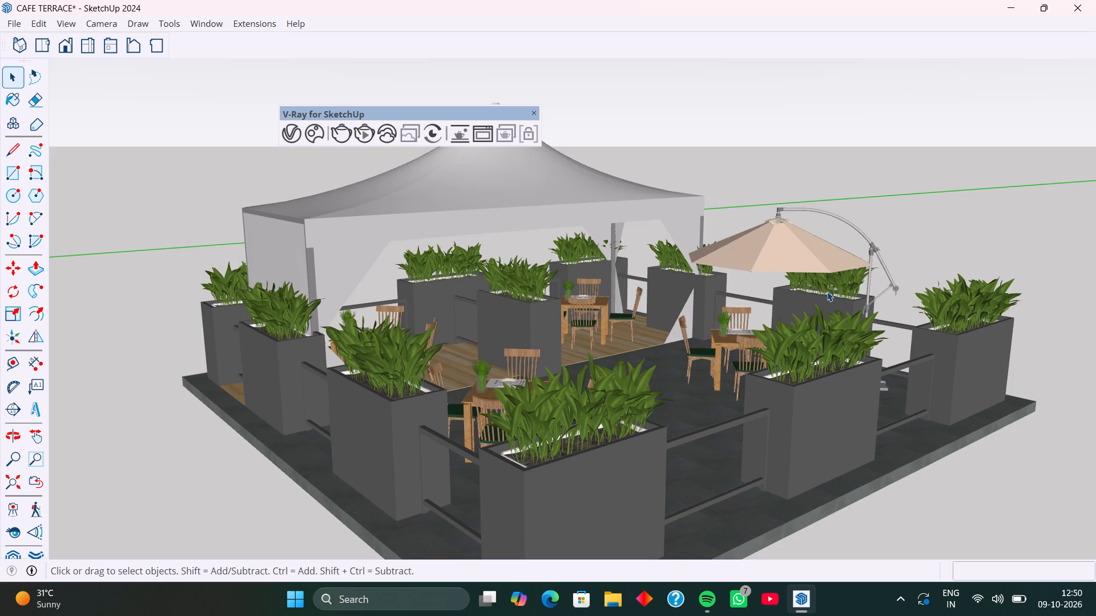
# Open the Extension Manager and look through the installable .rbz plug-in files in Downloads > Telegram Desktop, closing the file picker without choosing one.
pyautogui.click(257, 23)
pyautogui.click(288, 60)
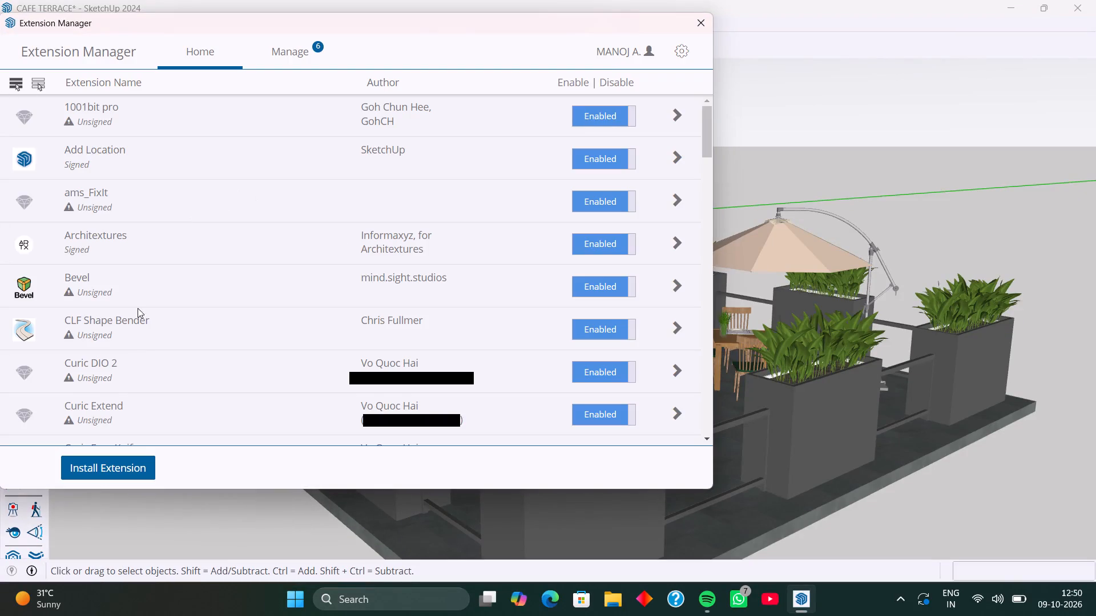
pyautogui.click(112, 463)
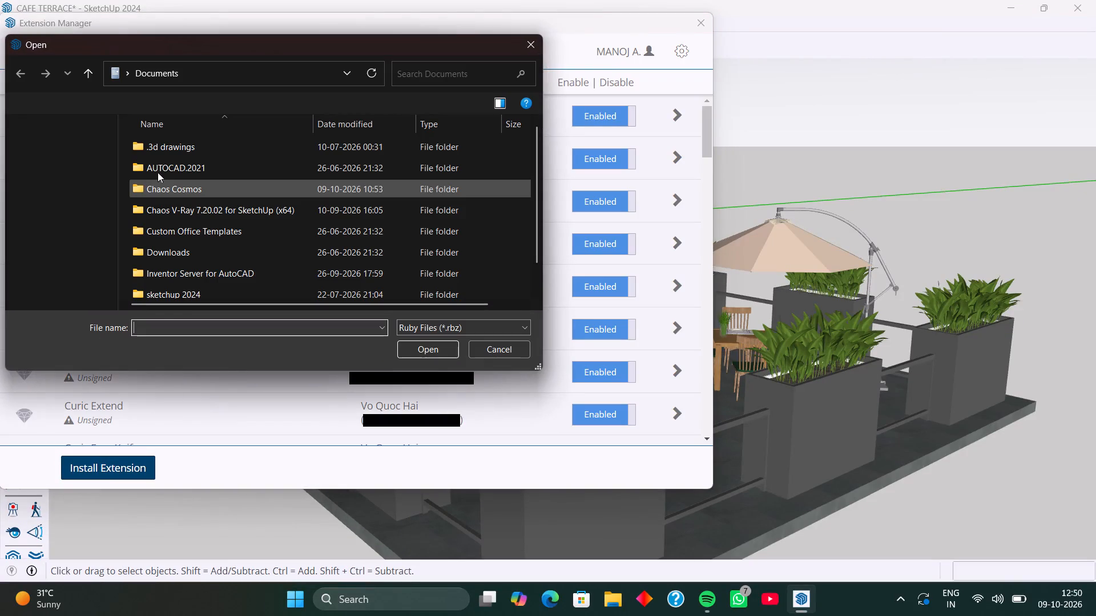
pyautogui.moveTo(182, 28); pyautogui.dragTo(327, 51)
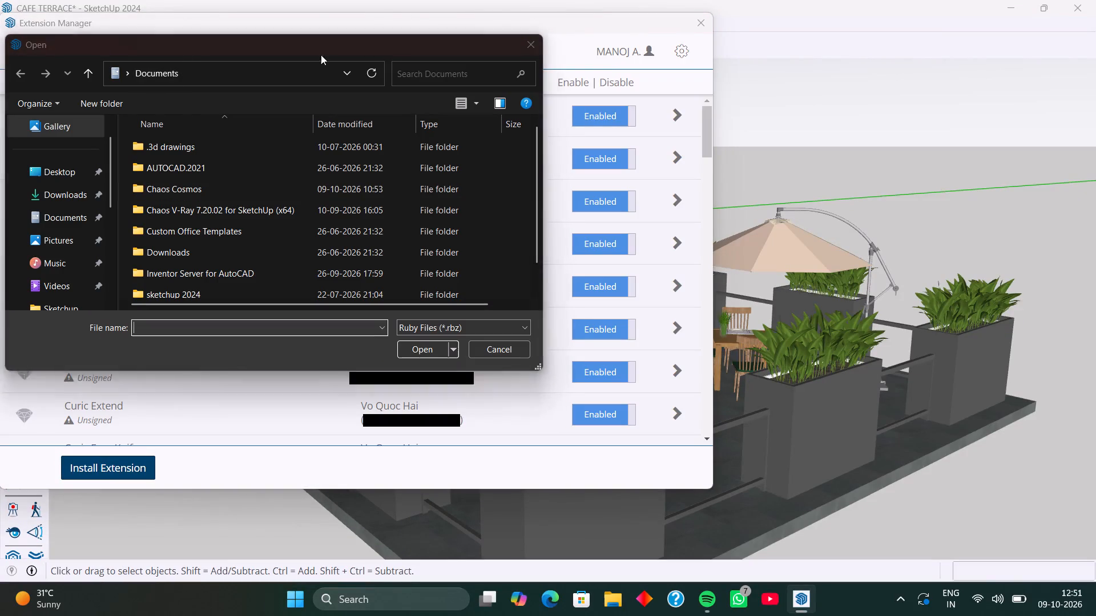
pyautogui.click(73, 200)
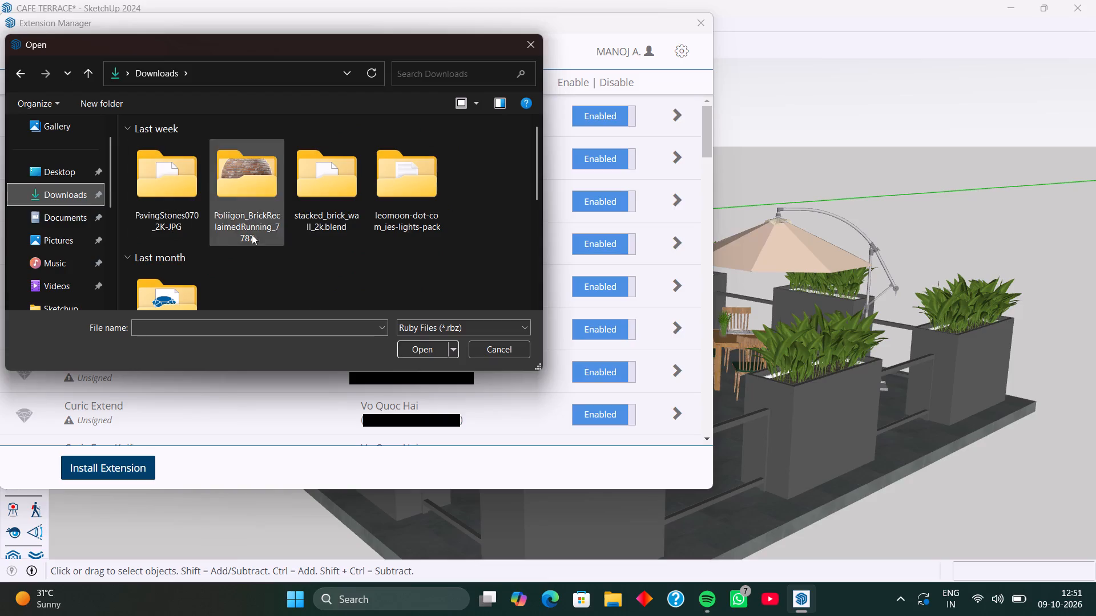
pyautogui.scroll(-1, 320, 254)
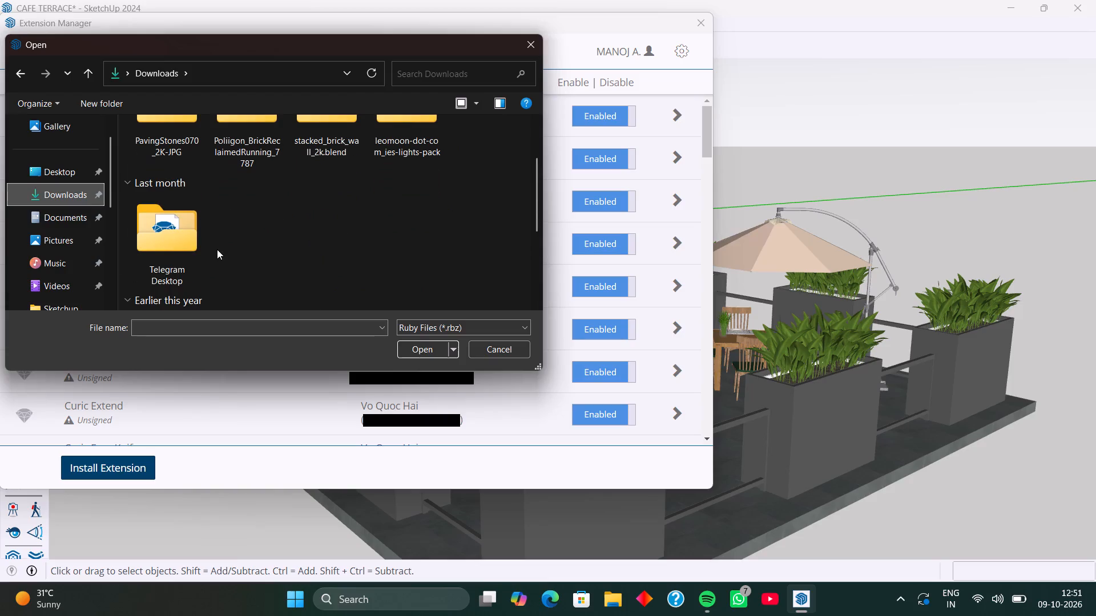
pyautogui.doubleClick(188, 248)
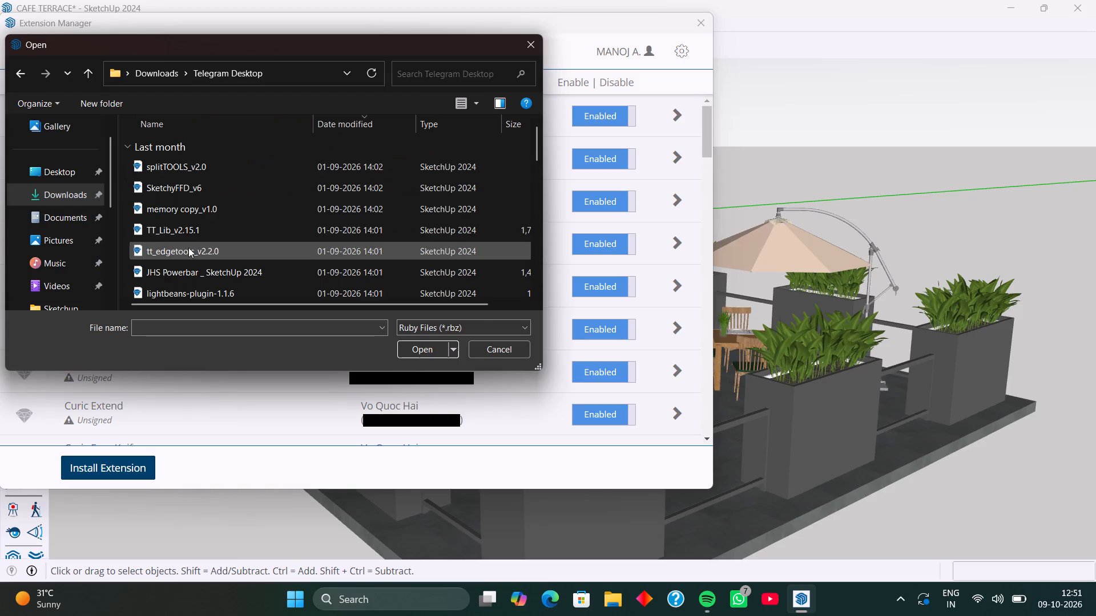
pyautogui.click(208, 219)
pyautogui.click(203, 209)
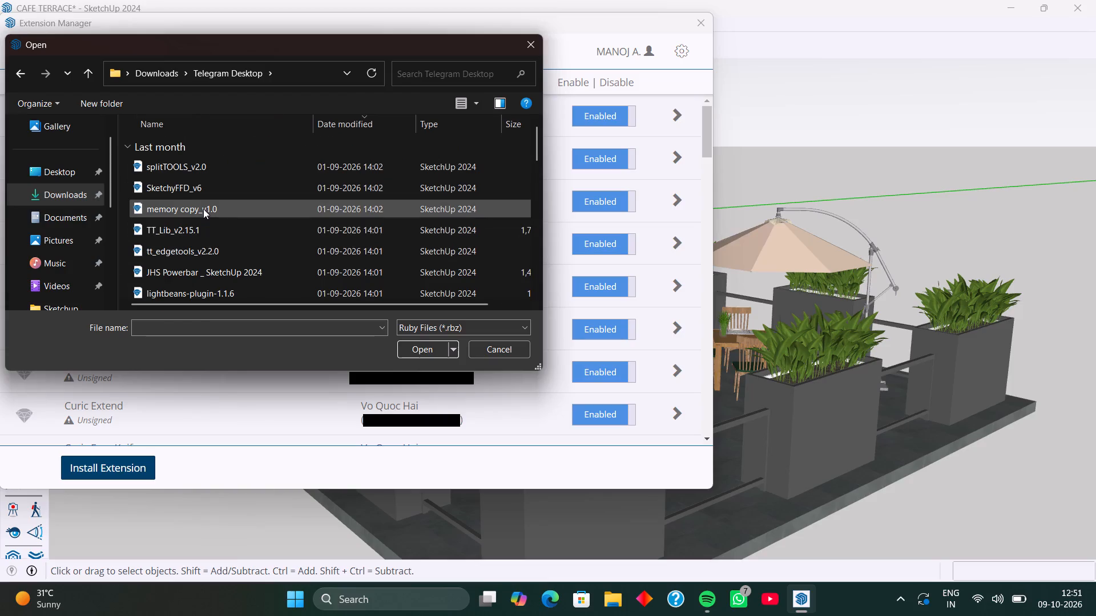
pyautogui.press('h')
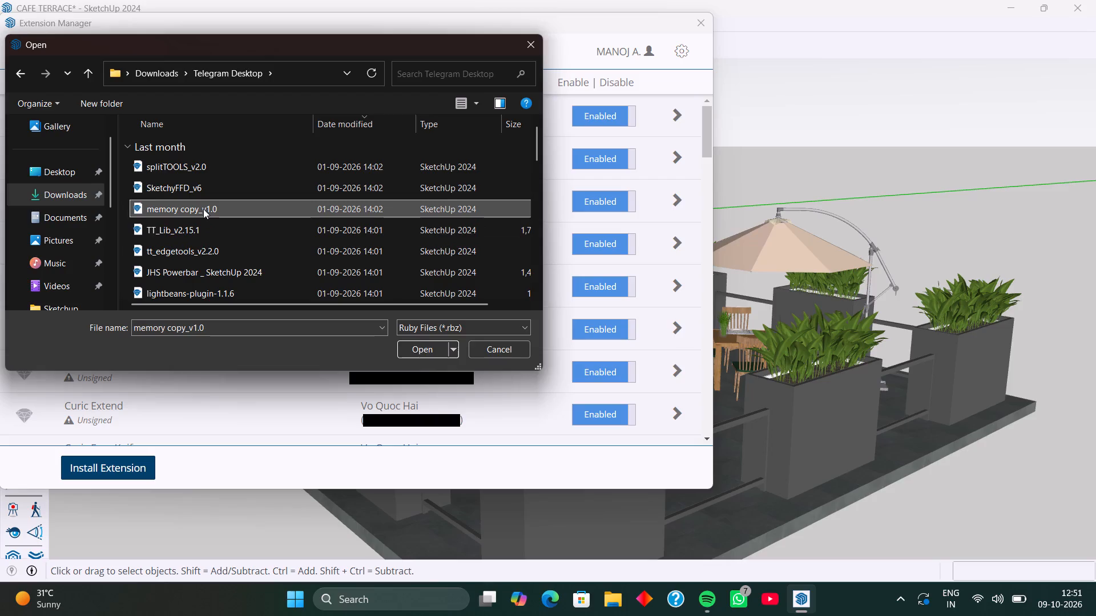
pyautogui.scroll(-4, 233, 225)
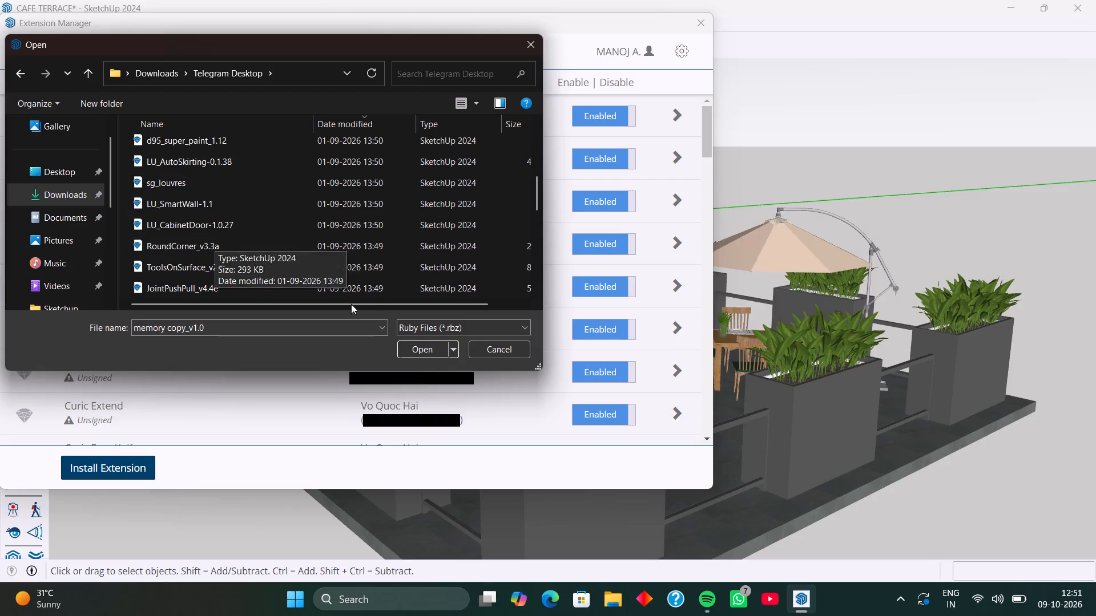
pyautogui.click(492, 346)
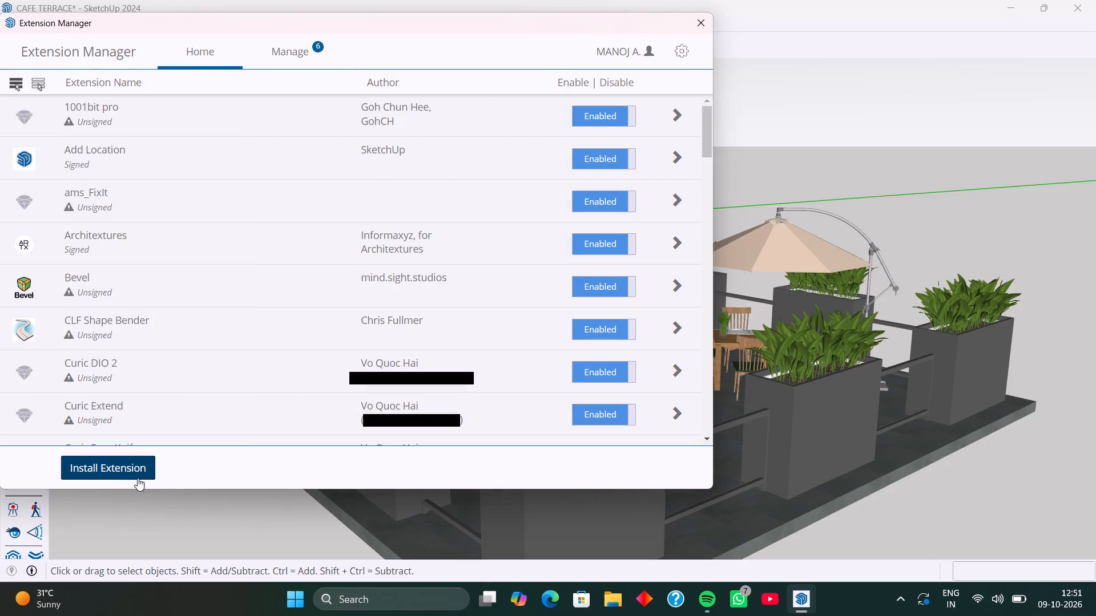
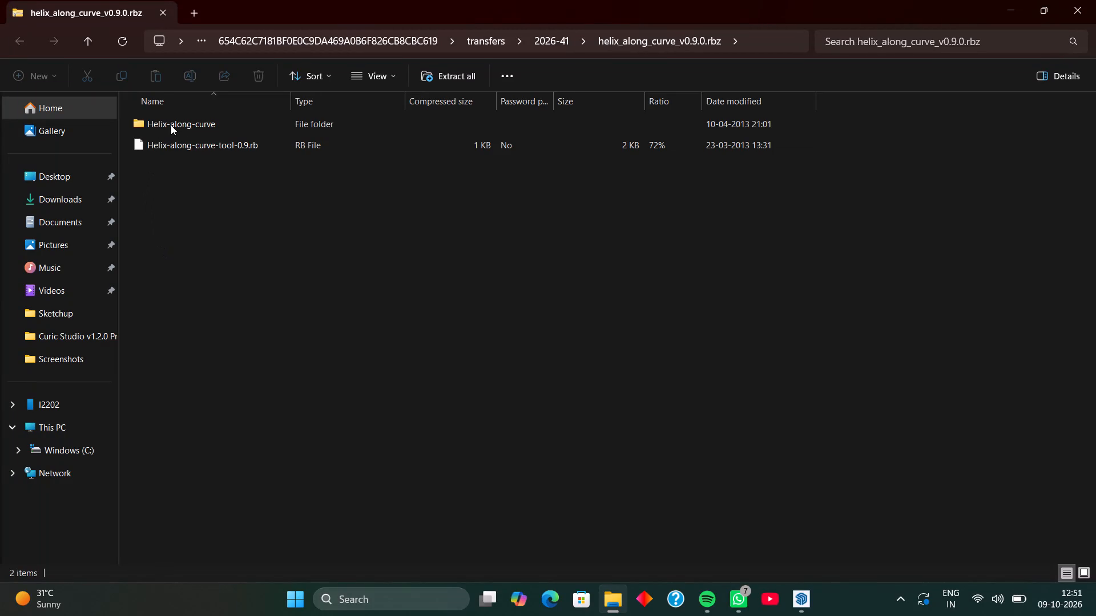
# Browse into the Helix-along-curve folder of the helix_along_curve_v0.9.0.rbz archive and its idioms subfolder to examine their contents.
pyautogui.doubleClick(260, 122)
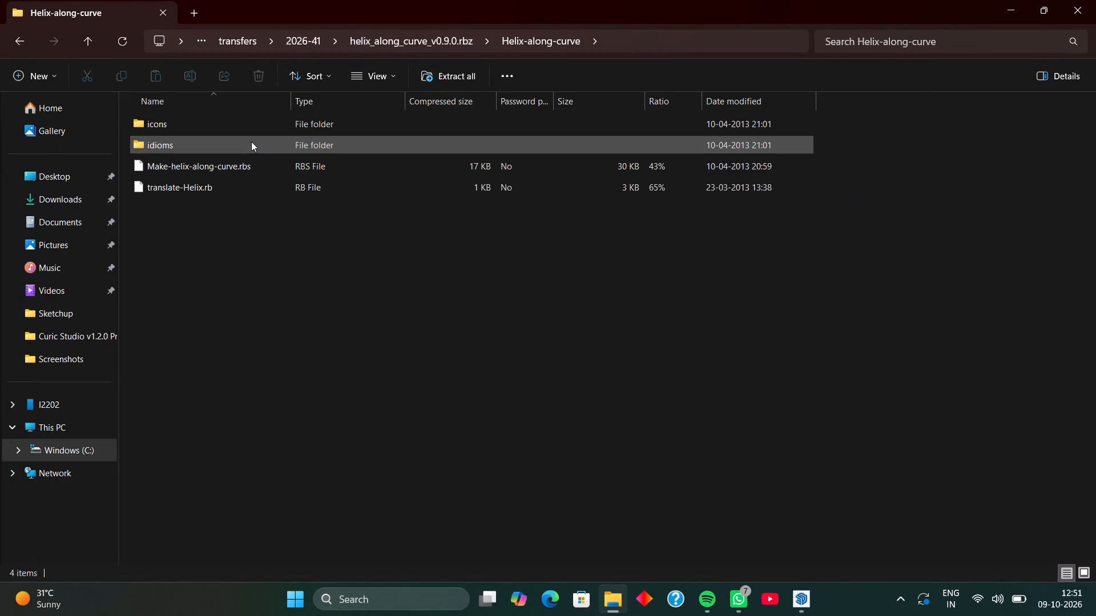
pyautogui.click(251, 141)
pyautogui.click(251, 141)
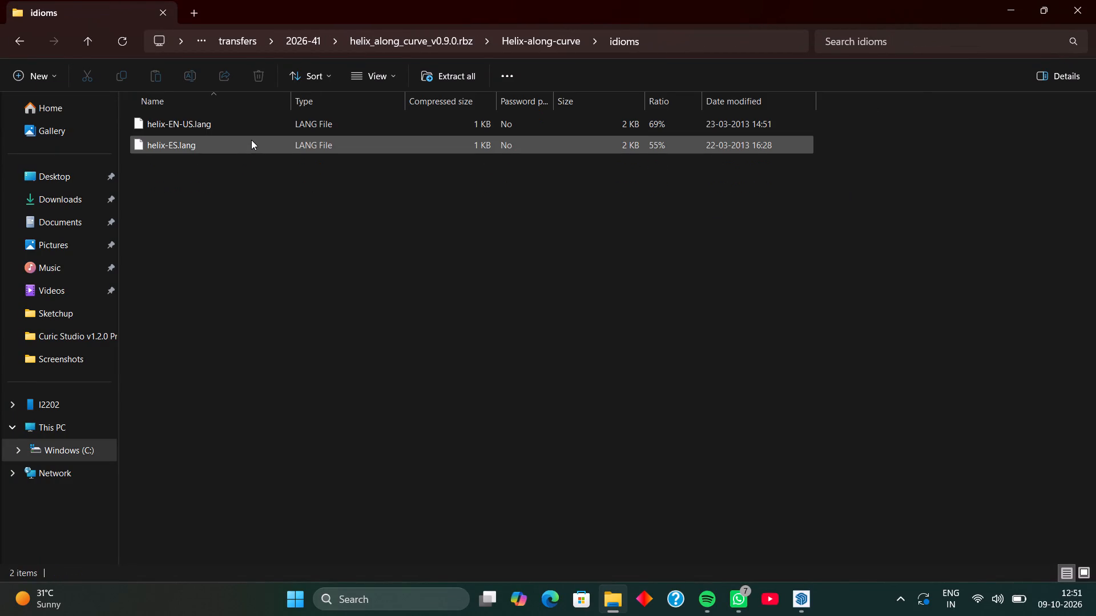
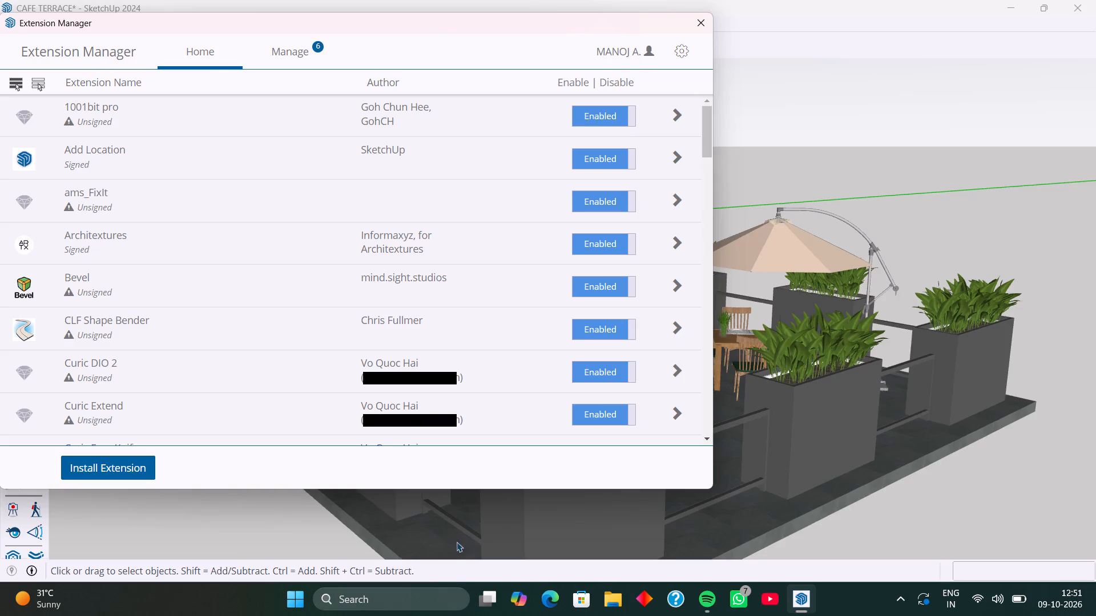
# Switch to File Explorer and look through Downloads and its Telegram Desktop folder for the helix plugin file.
pyautogui.click(613, 601)
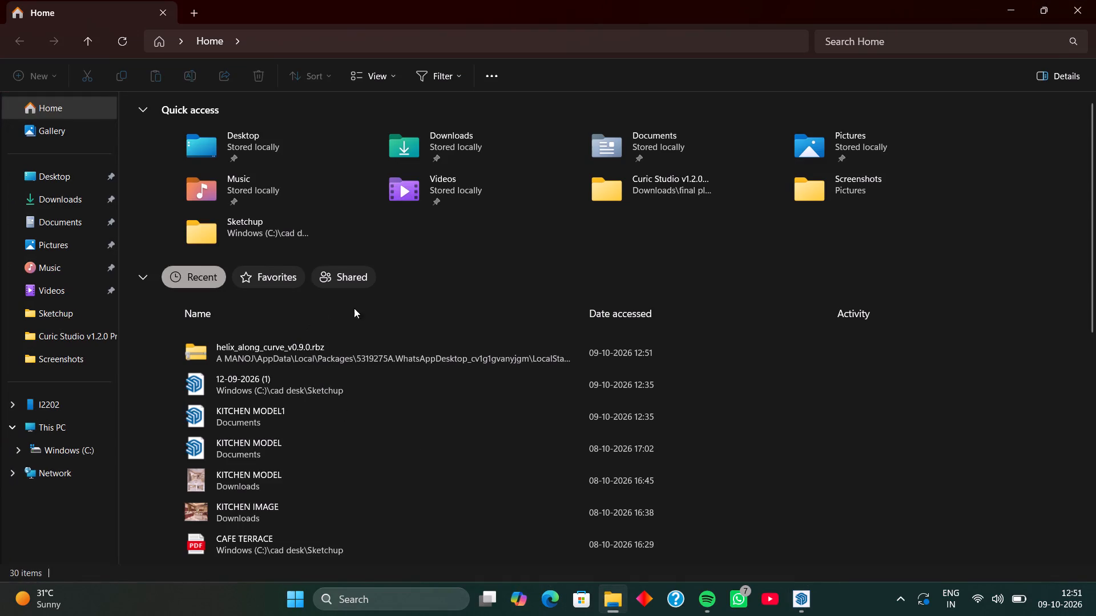
pyautogui.doubleClick(461, 143)
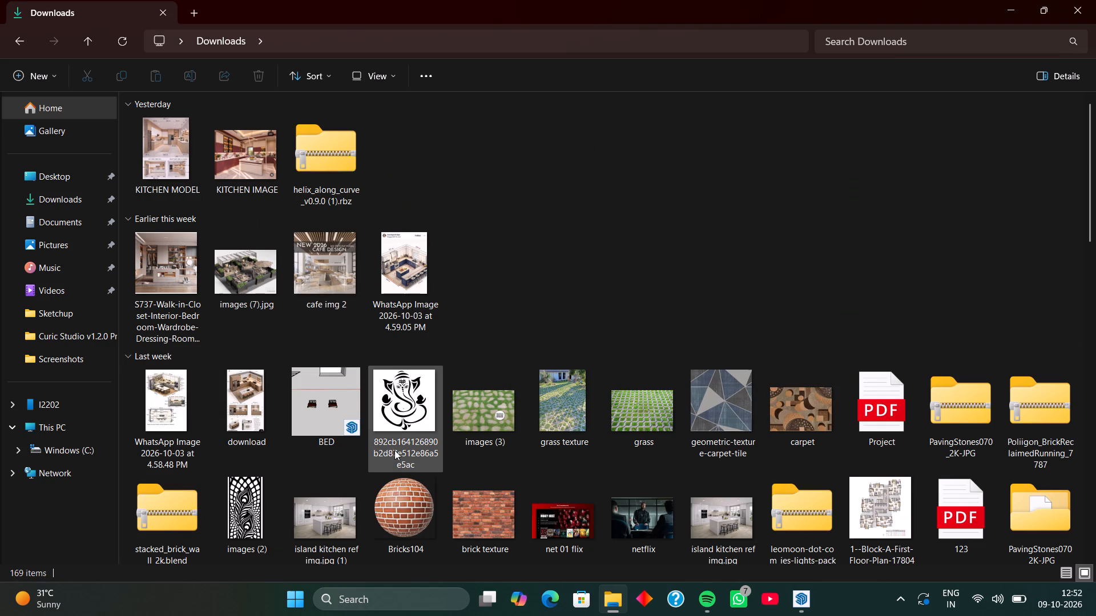
pyautogui.scroll(-1, 394, 450)
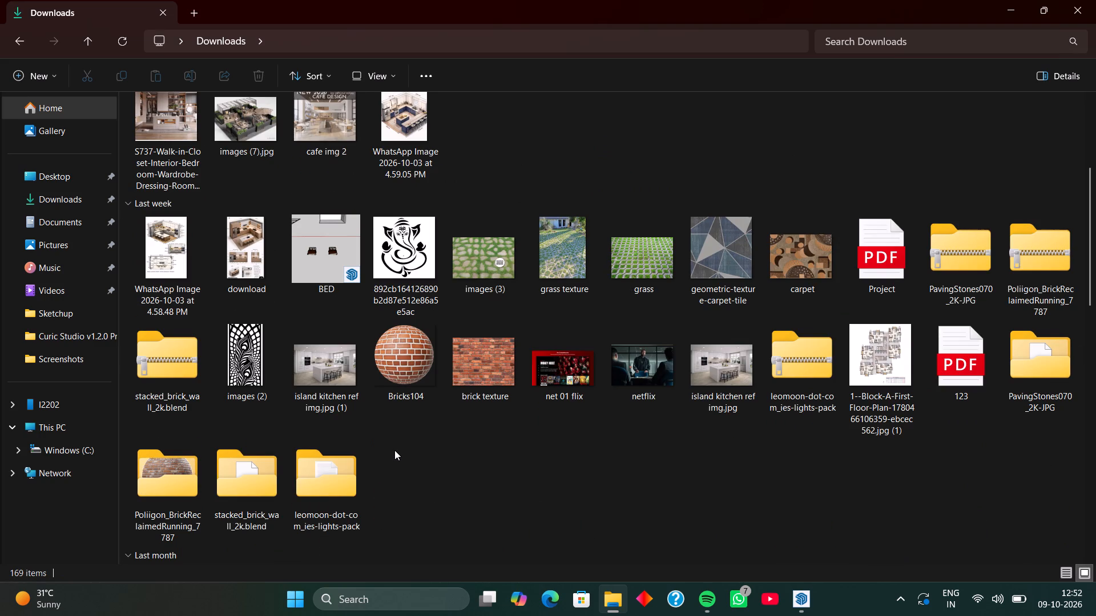
pyautogui.scroll(-2, 368, 500)
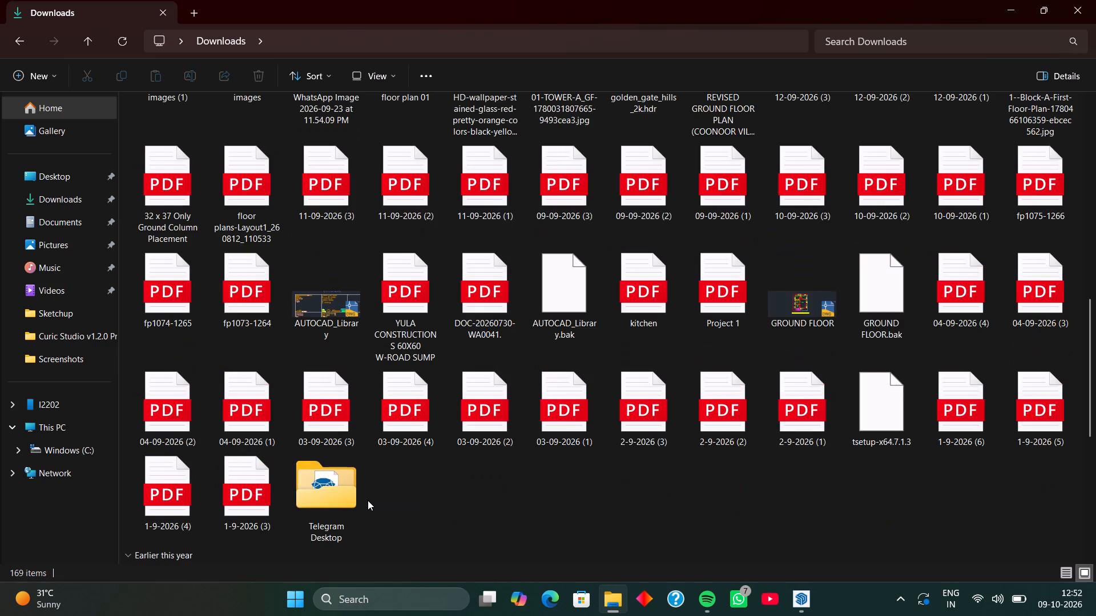
pyautogui.scroll(1, 366, 485)
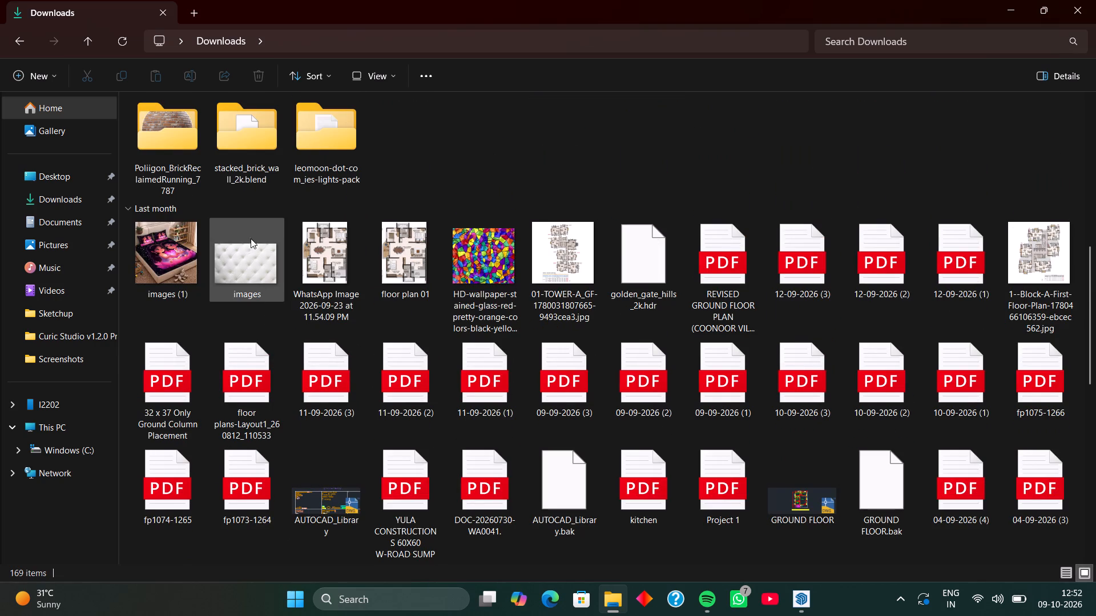
pyautogui.scroll(-1, 579, 392)
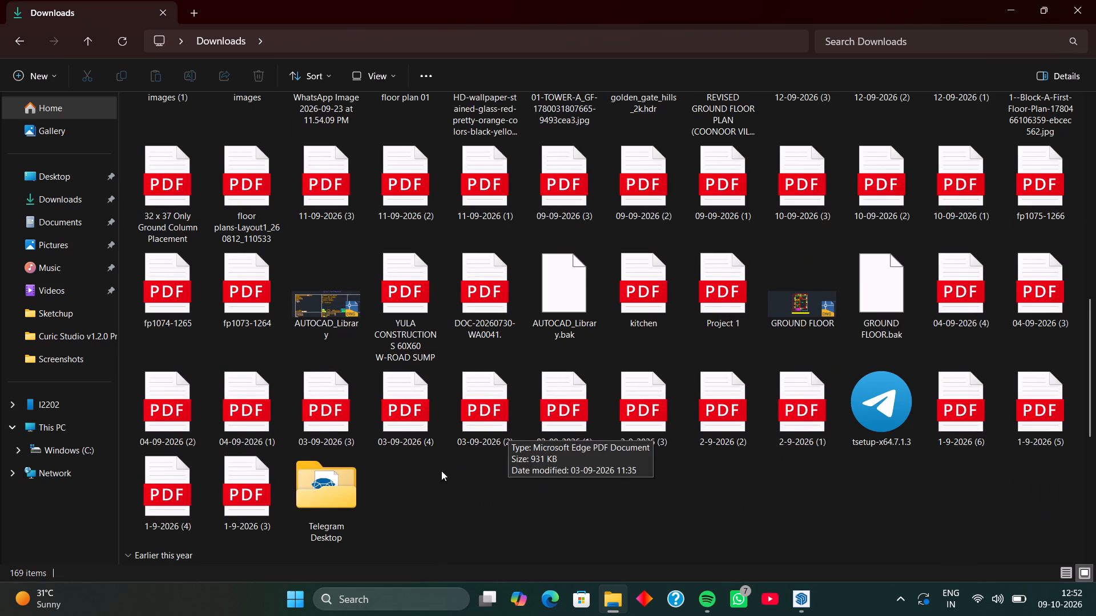
pyautogui.doubleClick(357, 493)
pyautogui.click(236, 201)
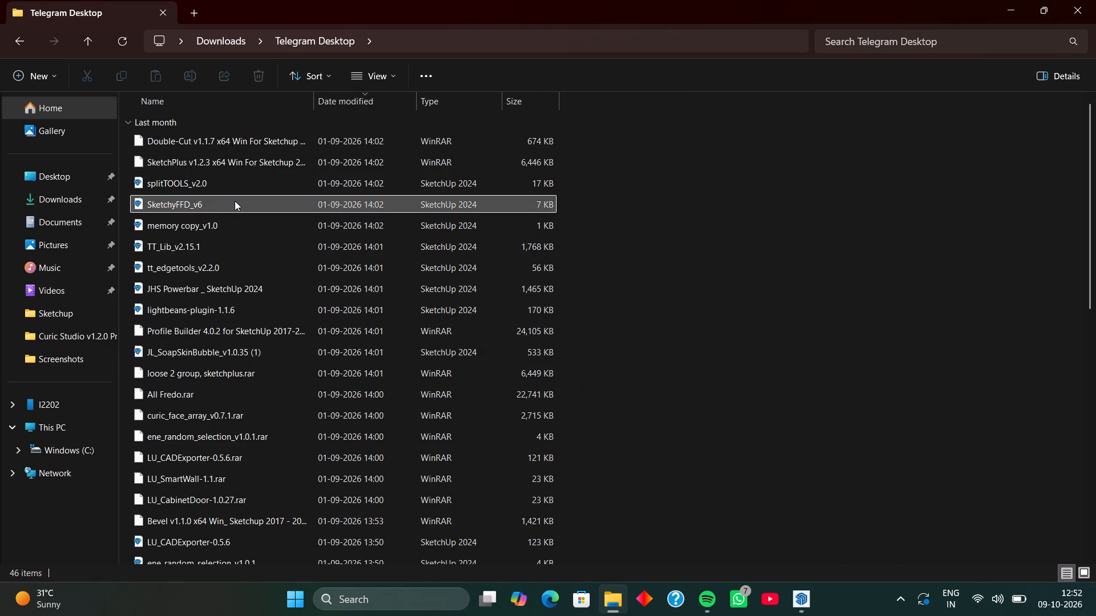
pyautogui.press('h')
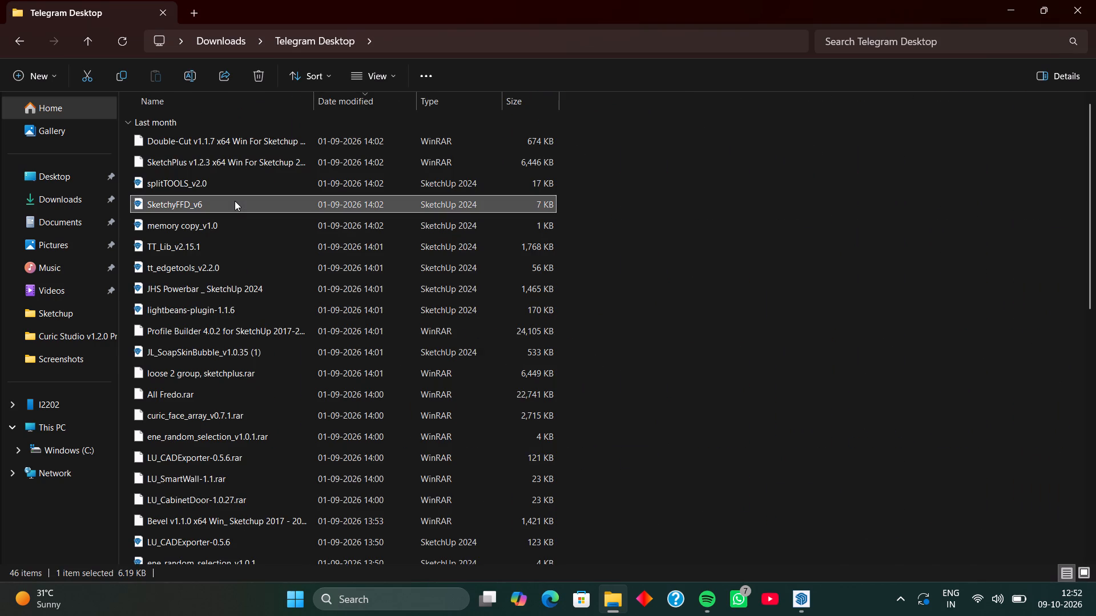
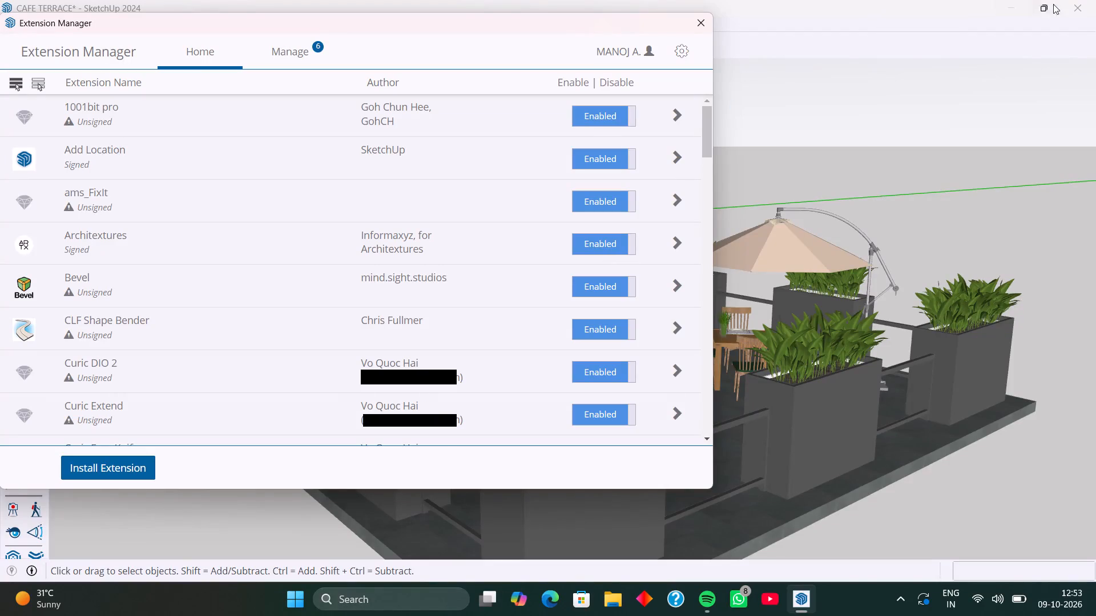
# Switch from SketchUp to Google Chrome and start a Google search on the new tab page.
pyautogui.click(1010, 8)
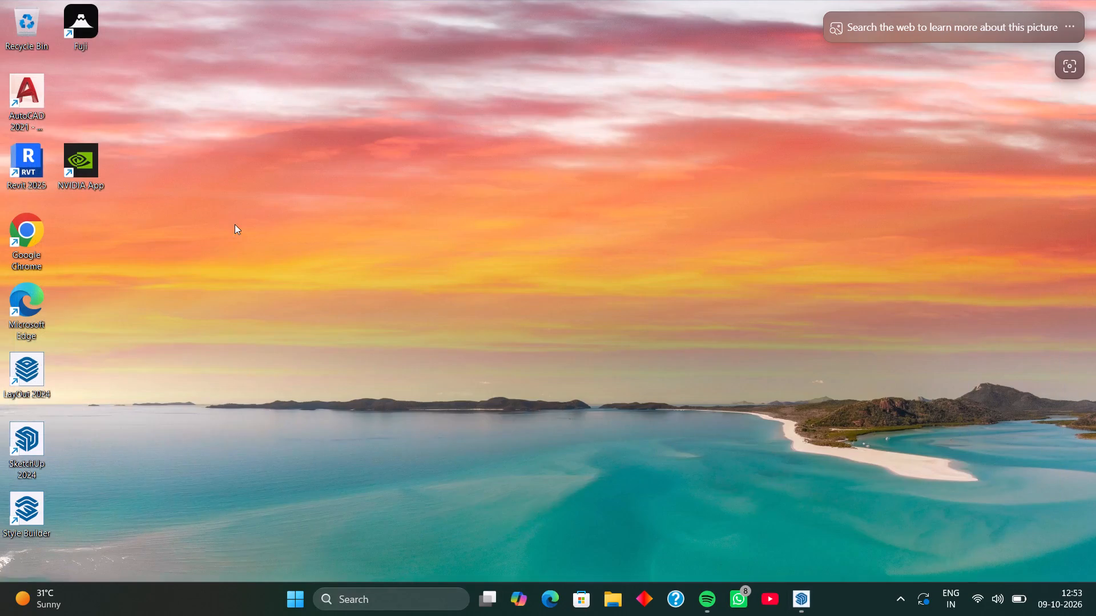
pyautogui.doubleClick(30, 222)
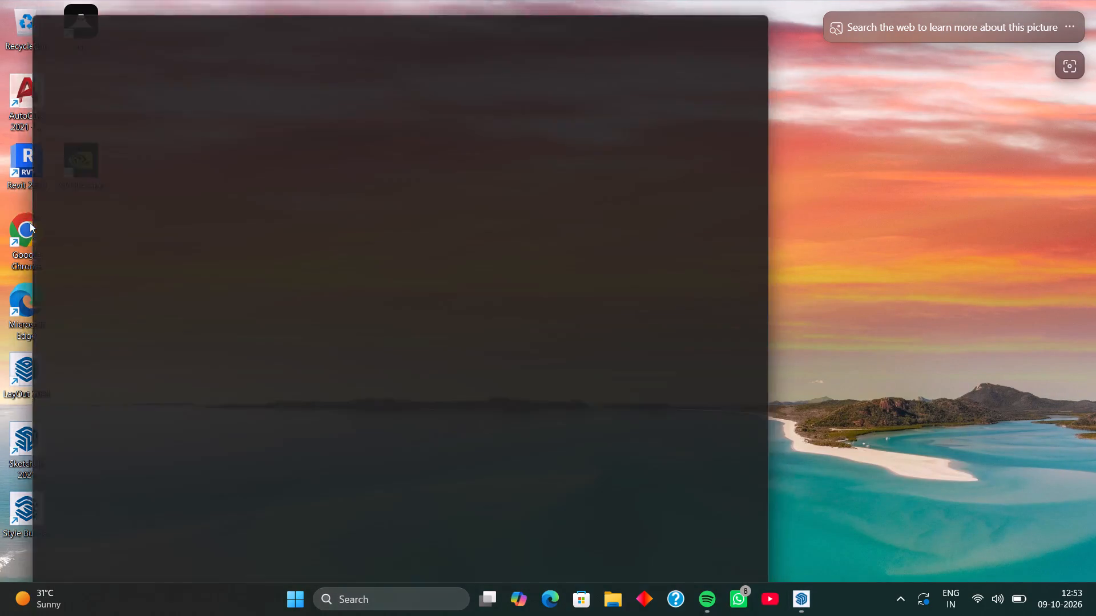
pyautogui.click(242, 264)
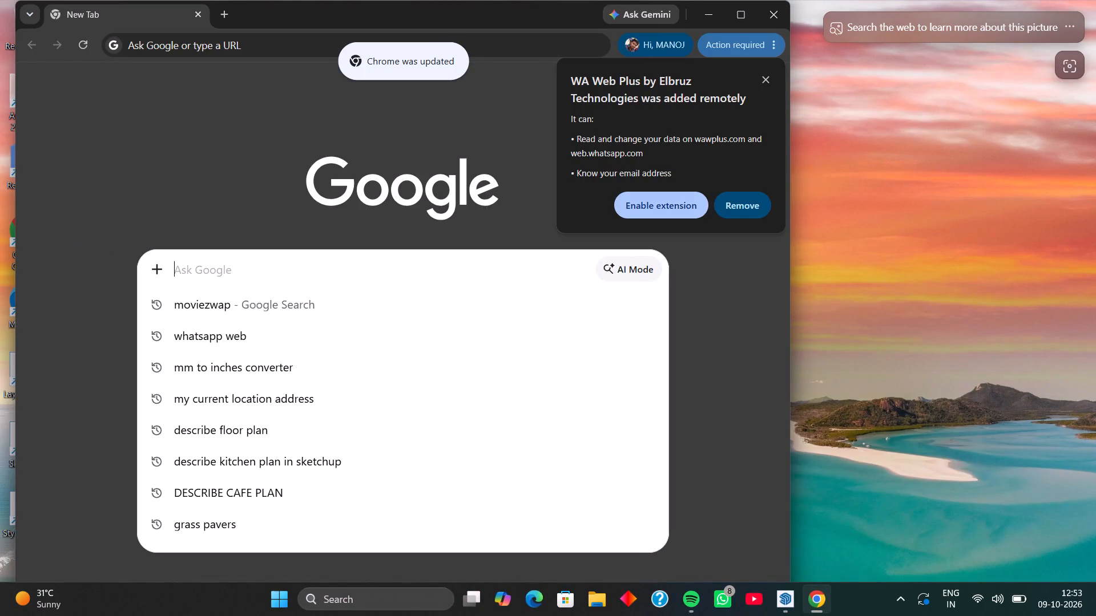
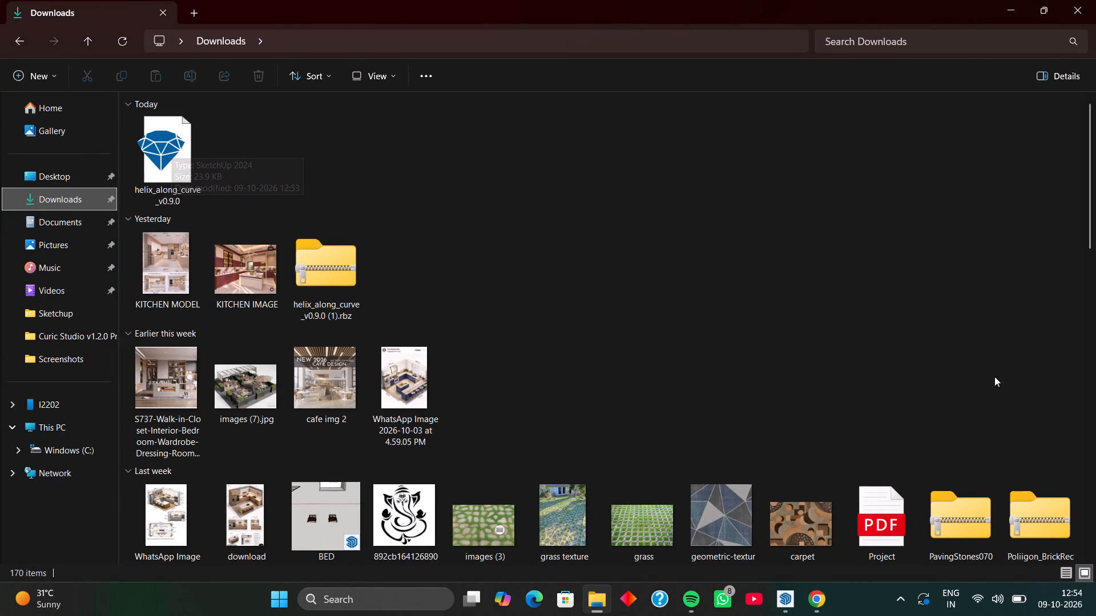
# Switch to SketchUp, install the helix_along_curve_v0.9.0 extension from the Downloads folder, close the Extension Manager and ignore the extension updates.
pyautogui.click(788, 606)
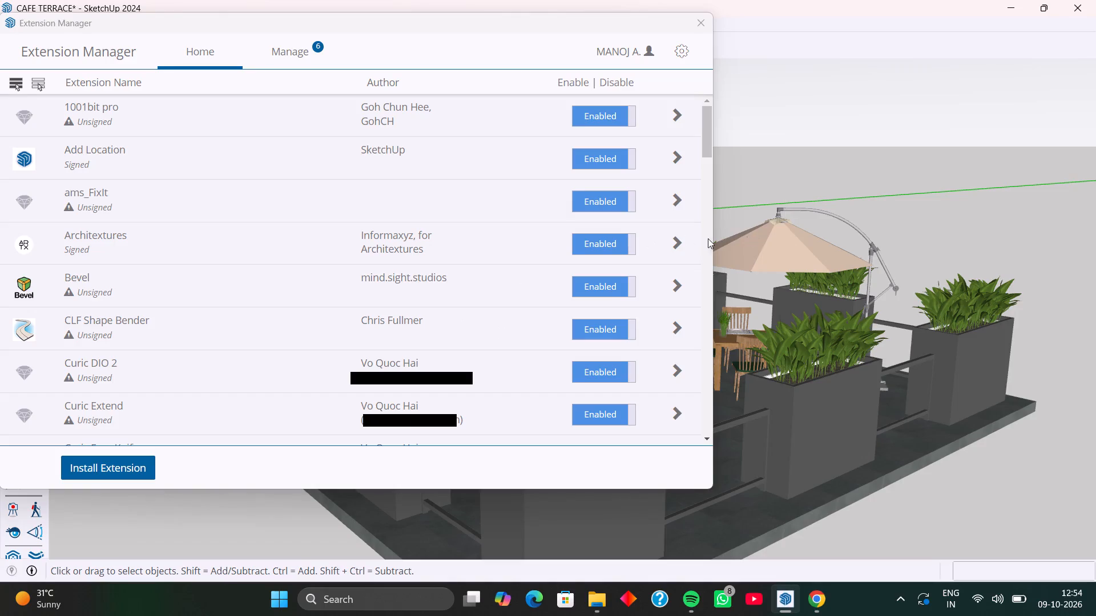
pyautogui.click(119, 469)
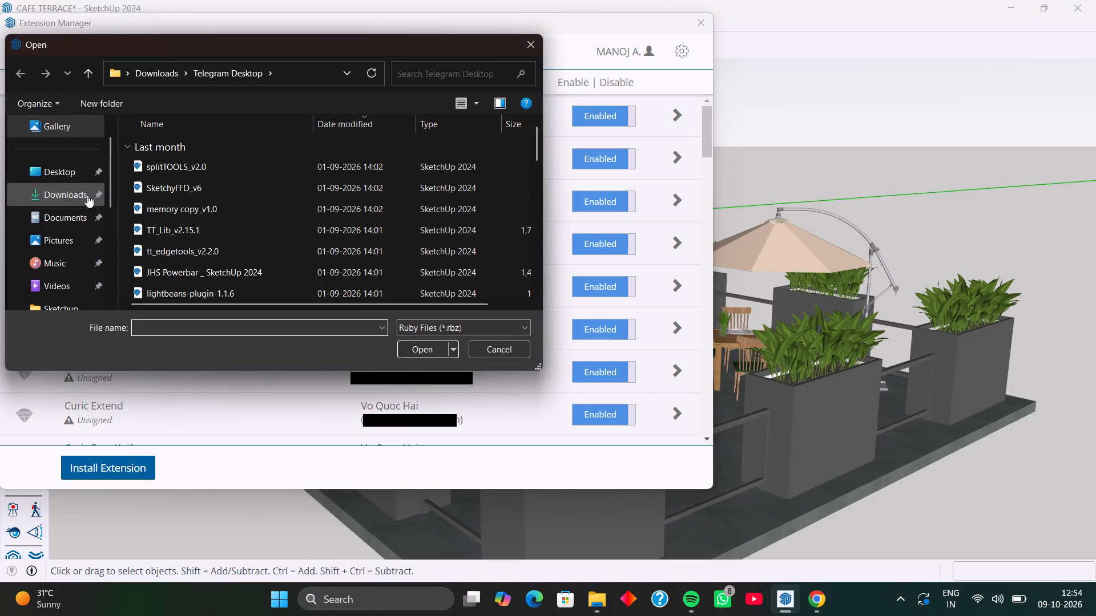
pyautogui.click(66, 201)
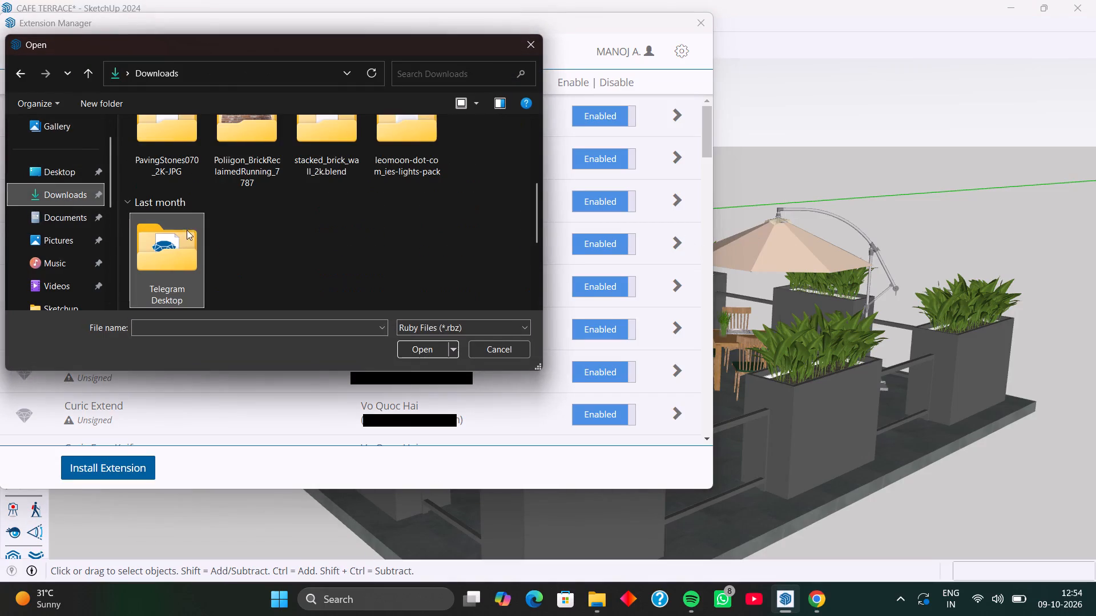
pyautogui.scroll(3, 307, 242)
pyautogui.click(176, 184)
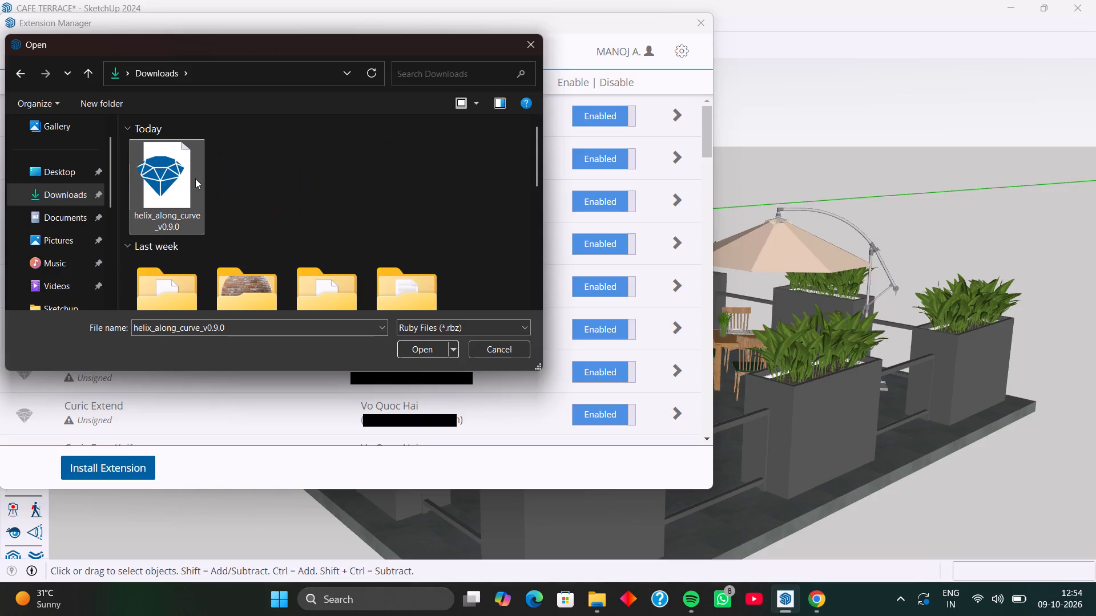
pyautogui.doubleClick(182, 179)
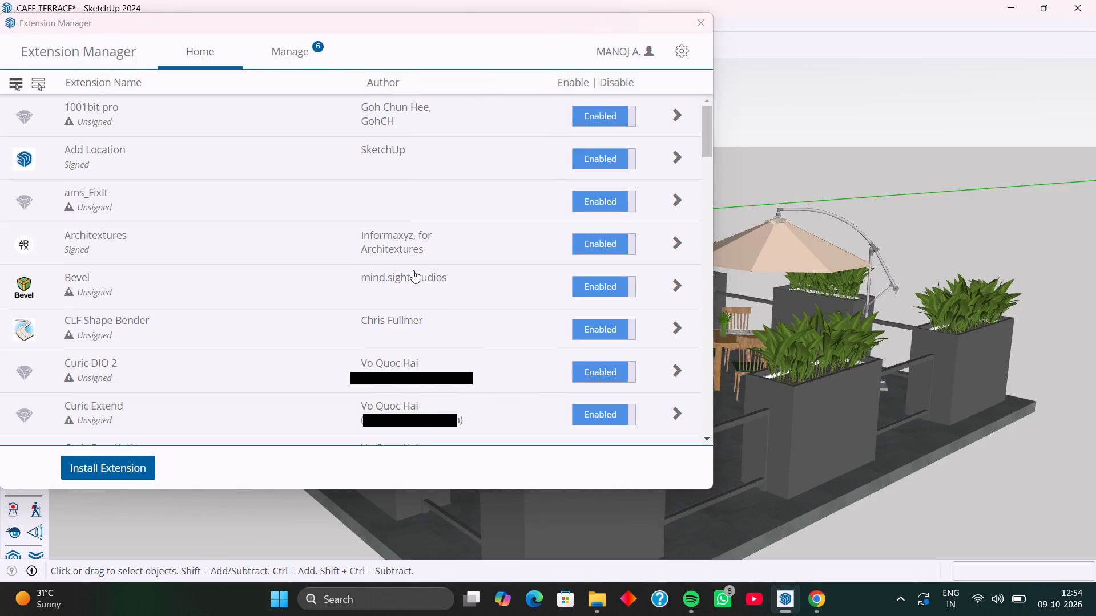
pyautogui.click(699, 26)
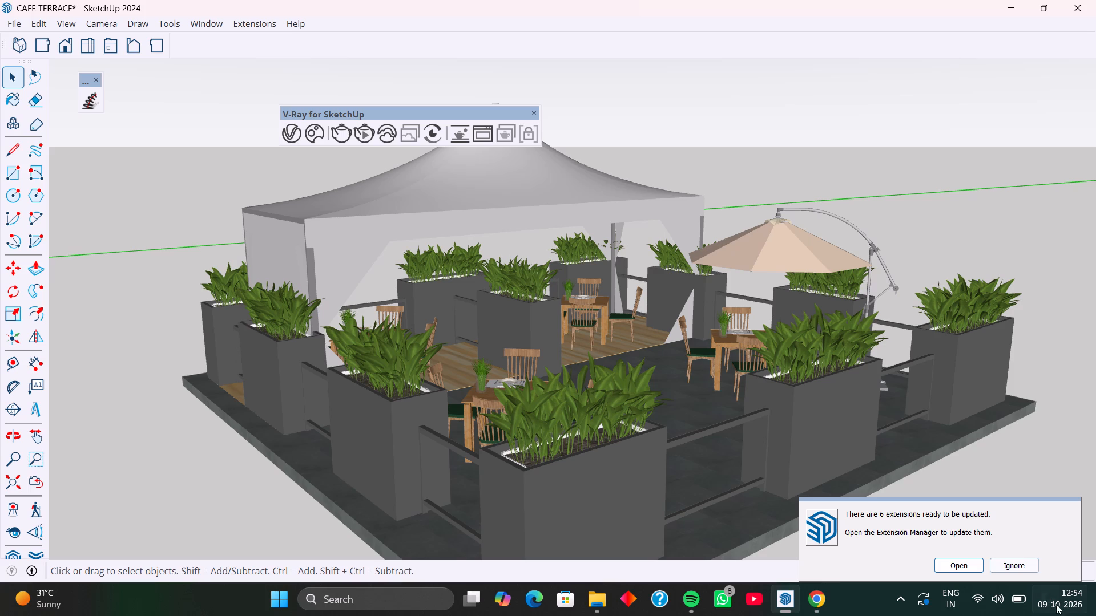
pyautogui.click(1017, 564)
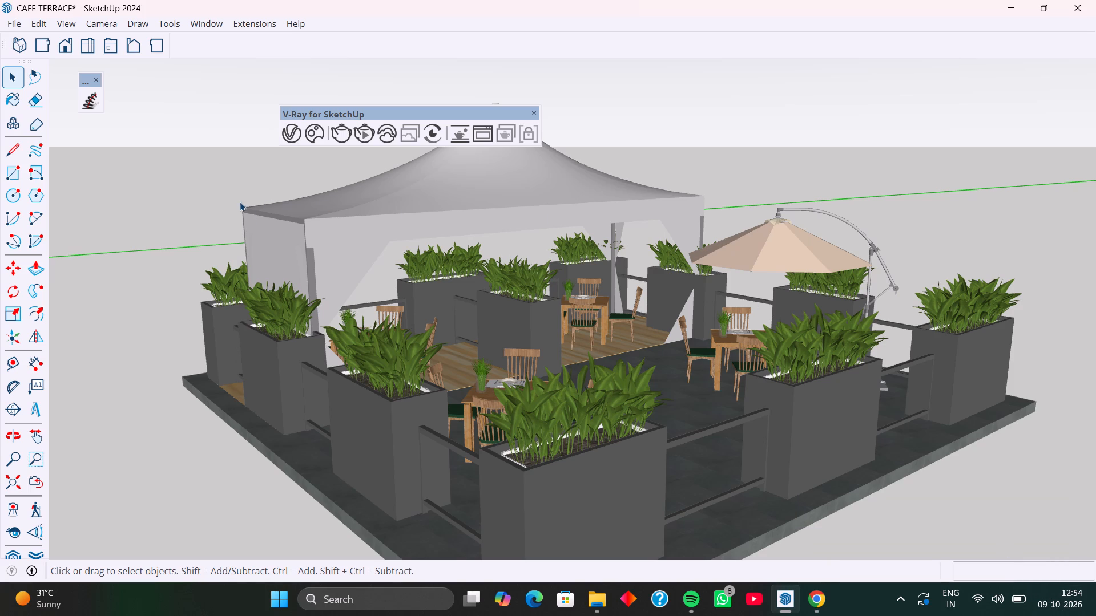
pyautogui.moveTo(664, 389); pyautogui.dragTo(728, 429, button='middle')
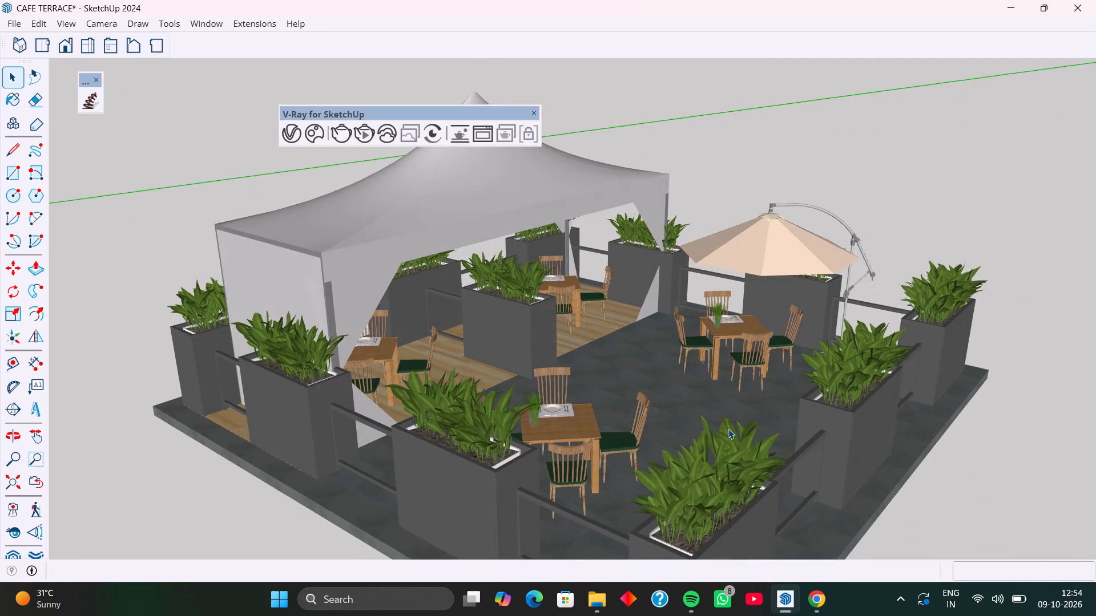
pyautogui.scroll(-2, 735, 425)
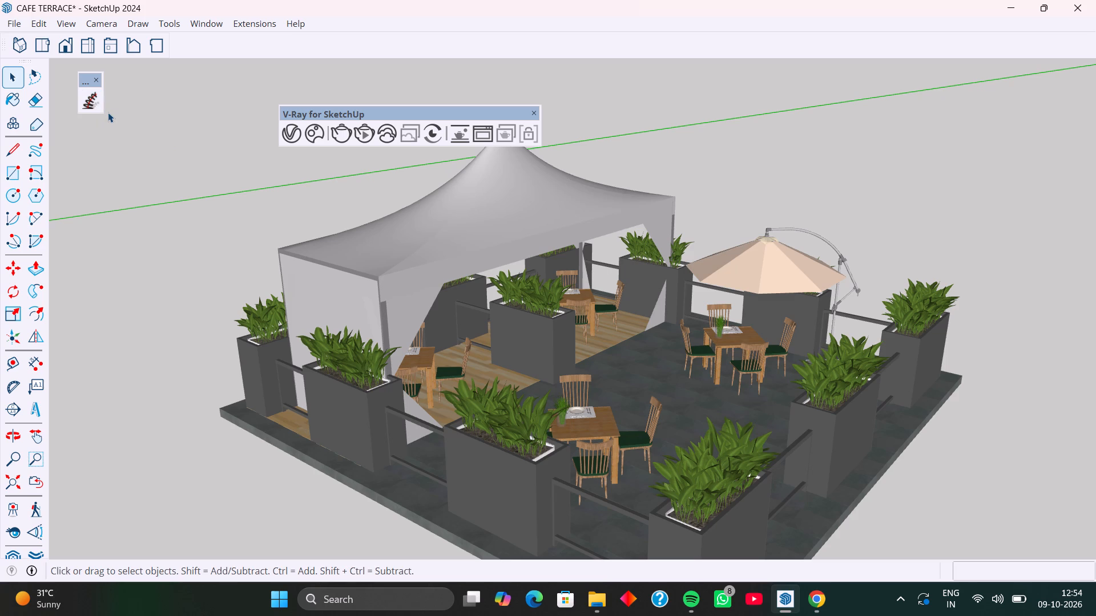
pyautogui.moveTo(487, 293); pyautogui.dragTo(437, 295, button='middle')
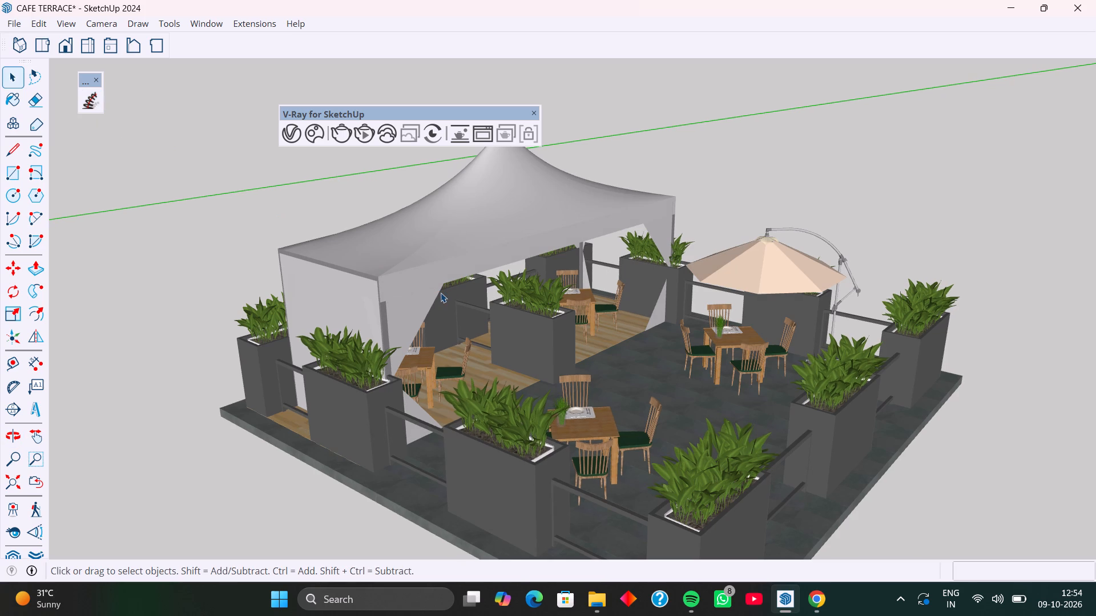
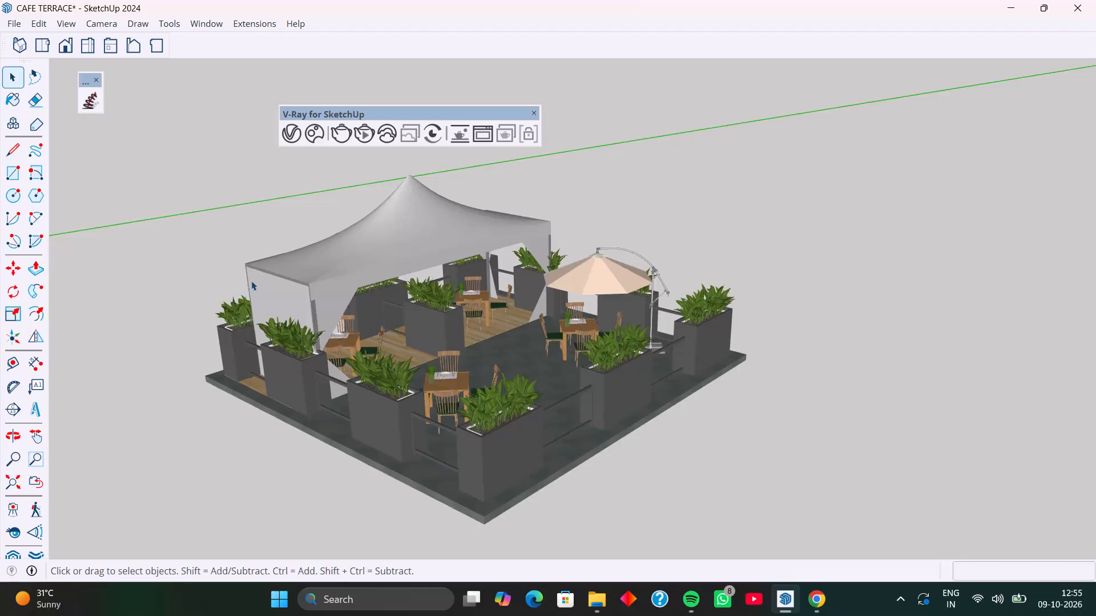
# Switch to File Explorer and close the Downloads folder window.
pyautogui.moveTo(356, 294); pyautogui.dragTo(248, 310, button='middle')
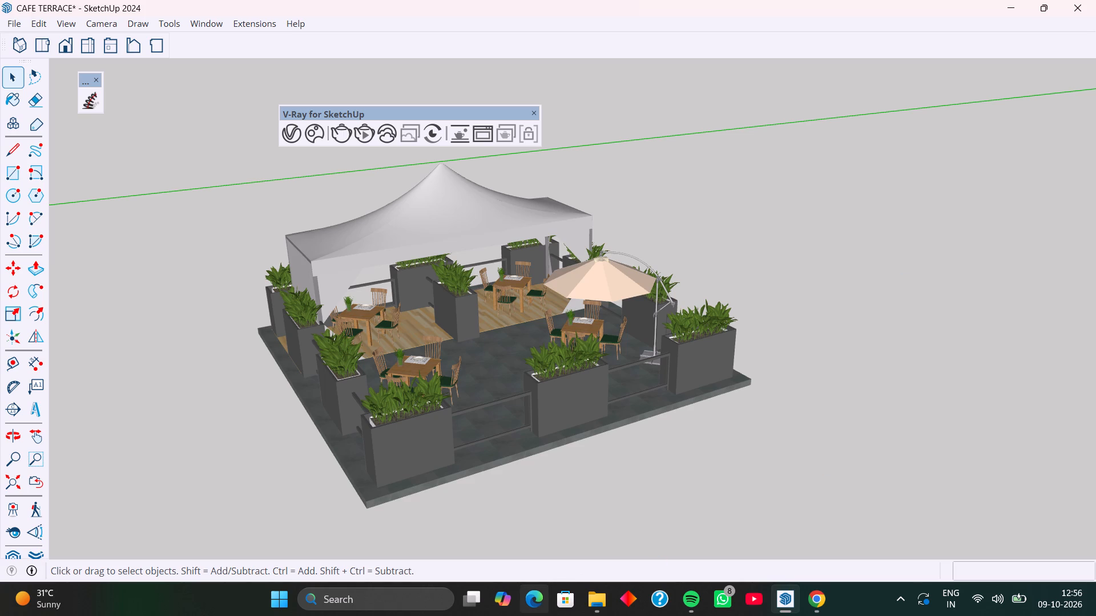
pyautogui.click(602, 597)
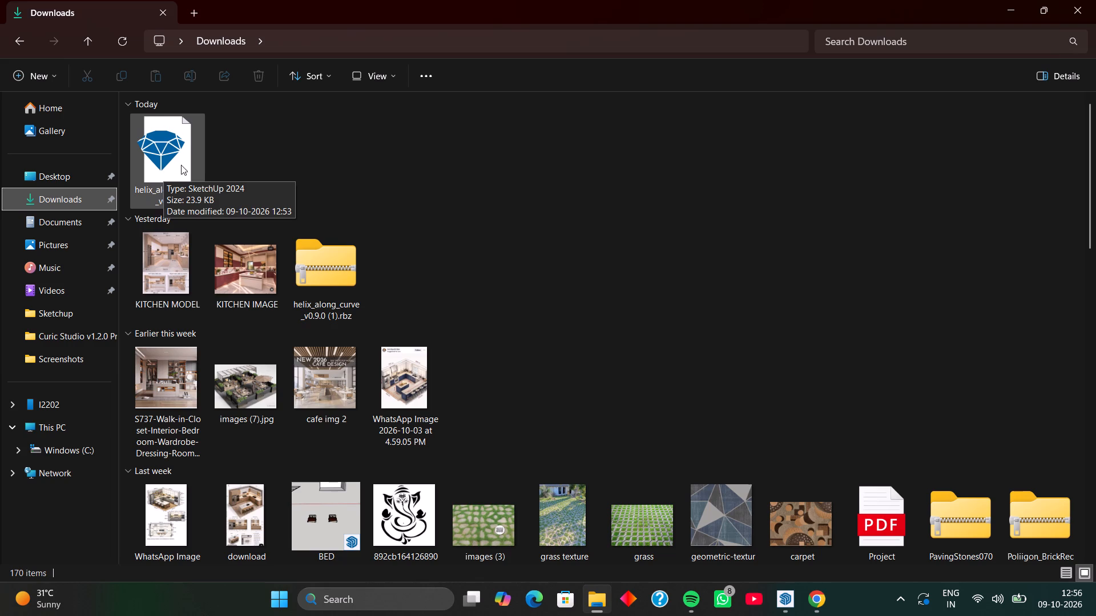
pyautogui.click(1078, 6)
# Examine the cafe terrace model from several sides, including the canopy, umbrella, seating, planters and railings up close.
pyautogui.moveTo(615, 340); pyautogui.dragTo(551, 452, button='middle')
pyautogui.moveTo(600, 380); pyautogui.dragTo(512, 420, button='middle')
pyautogui.moveTo(511, 420); pyautogui.dragTo(494, 423, button='middle')
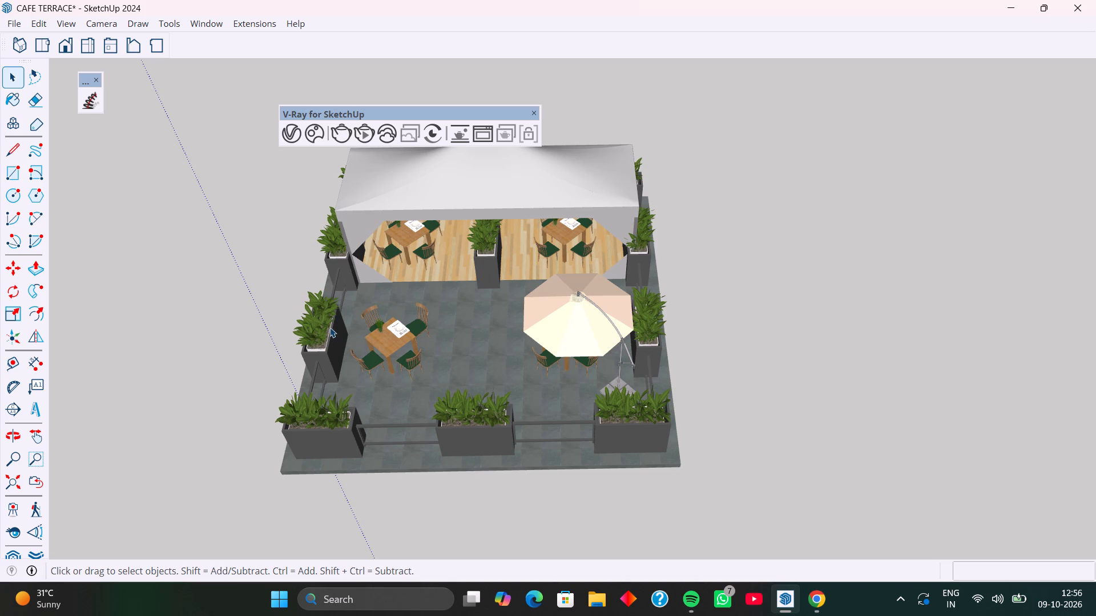
pyautogui.scroll(-4, 603, 332)
pyautogui.moveTo(592, 335); pyautogui.dragTo(467, 313, button='middle')
pyautogui.moveTo(651, 394); pyautogui.dragTo(534, 327, button='middle')
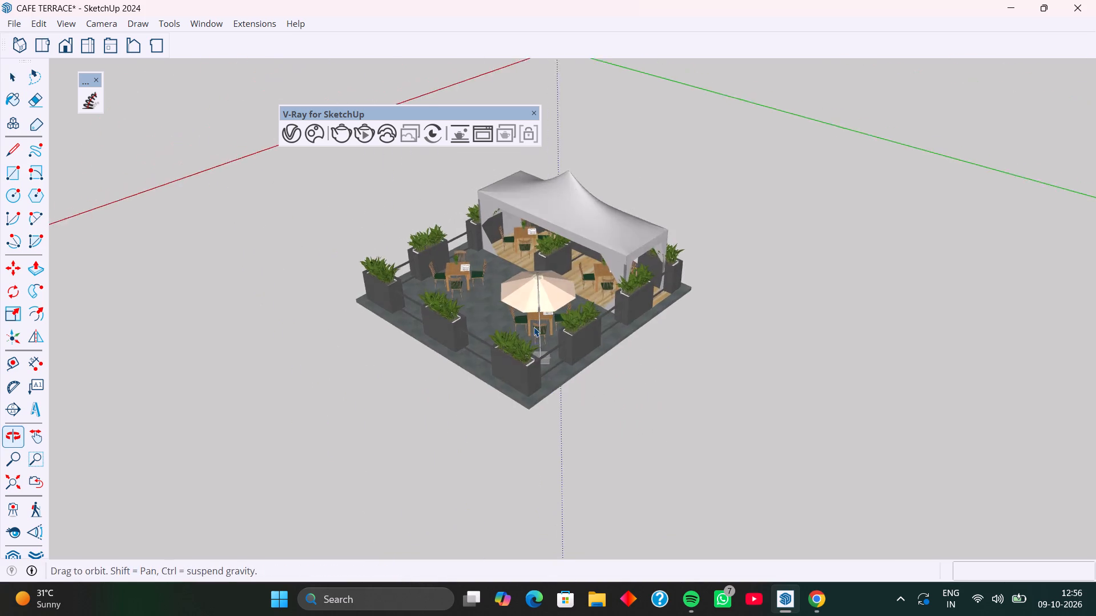
pyautogui.moveTo(534, 327); pyautogui.dragTo(534, 329, button='middle')
pyautogui.scroll(10, 619, 335)
pyautogui.moveTo(608, 326); pyautogui.dragTo(493, 256, button='middle')
pyautogui.scroll(3, 523, 269)
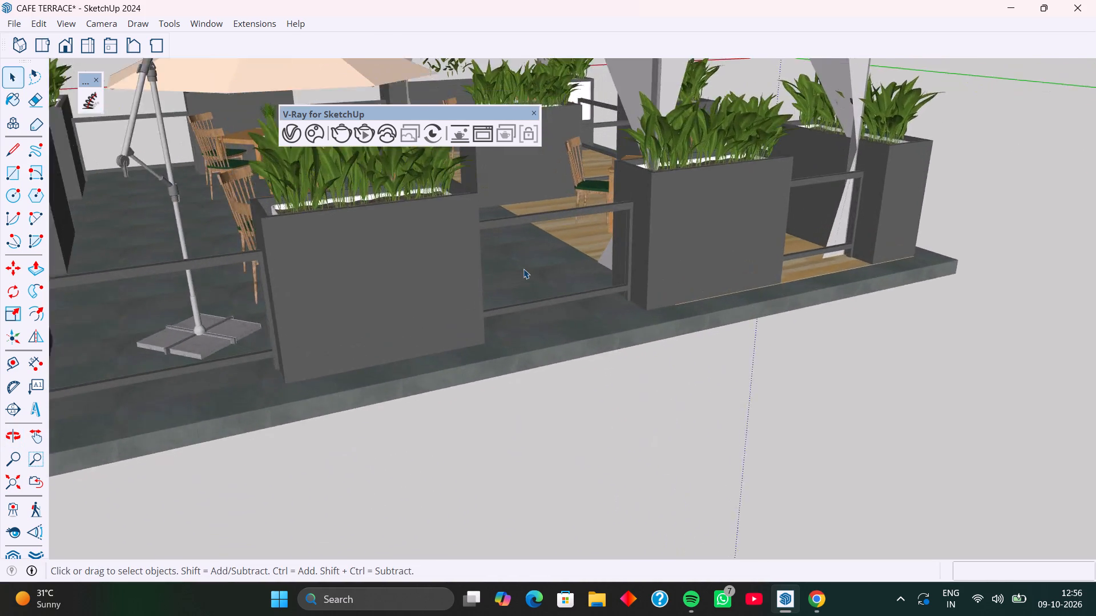
pyautogui.scroll(3, 523, 269)
pyautogui.scroll(-9, 533, 286)
pyautogui.moveTo(485, 322); pyautogui.dragTo(667, 298, button='middle')
pyautogui.moveTo(506, 309); pyautogui.dragTo(698, 363, button='middle')
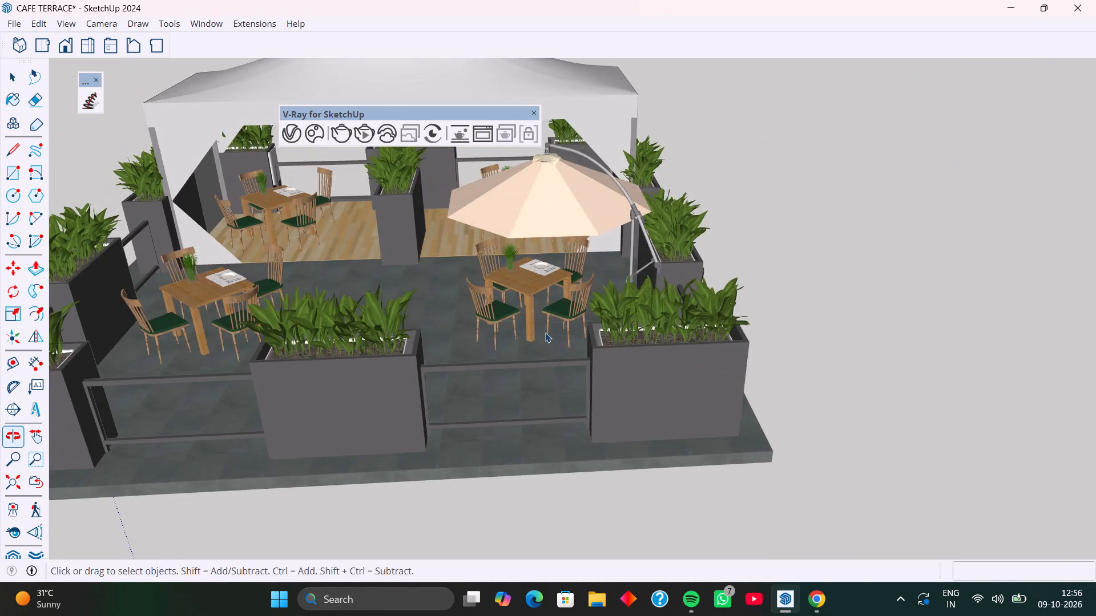
pyautogui.moveTo(545, 333); pyautogui.dragTo(557, 396, button='middle')
pyautogui.scroll(-4, 535, 363)
pyautogui.moveTo(483, 368); pyautogui.dragTo(525, 363, button='middle')
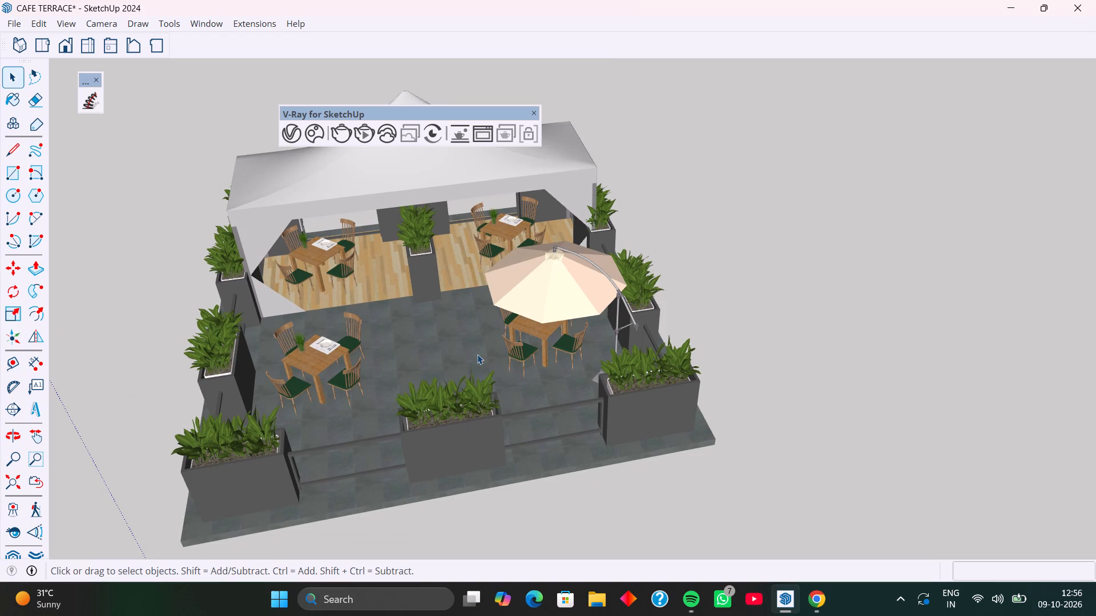
pyautogui.keyDown('shift'); pyautogui.moveTo(477, 354); pyautogui.dragTo(582, 307, button='middle'); pyautogui.keyUp('shift')
pyautogui.keyDown('shift'); pyautogui.moveTo(566, 311); pyautogui.dragTo(594, 334, button='middle'); pyautogui.keyUp('shift')
pyautogui.moveTo(606, 364); pyautogui.dragTo(578, 359, button='middle')
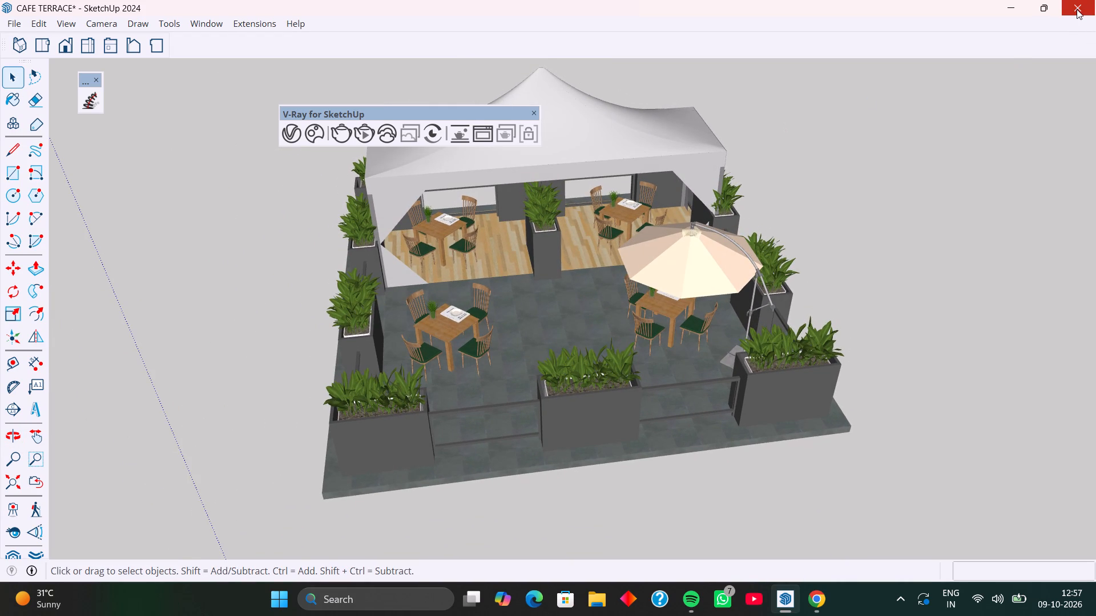
# Open the recent file KITCHEN MODEL1 from the welcome window, saving the changes to CAFE TERRACE.
pyautogui.click(1077, 9)
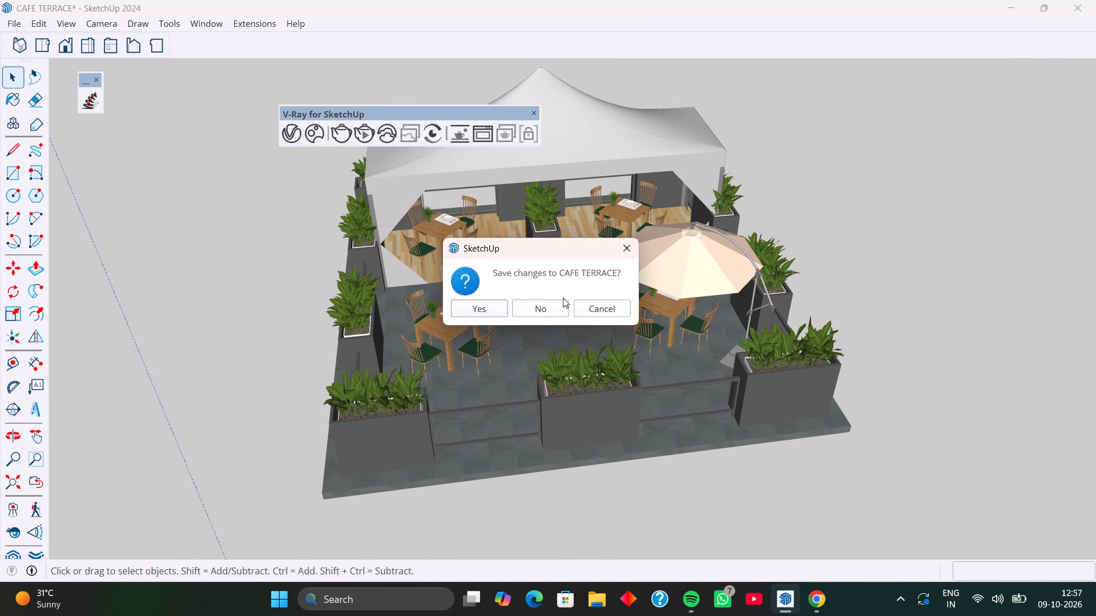
pyautogui.click(618, 250)
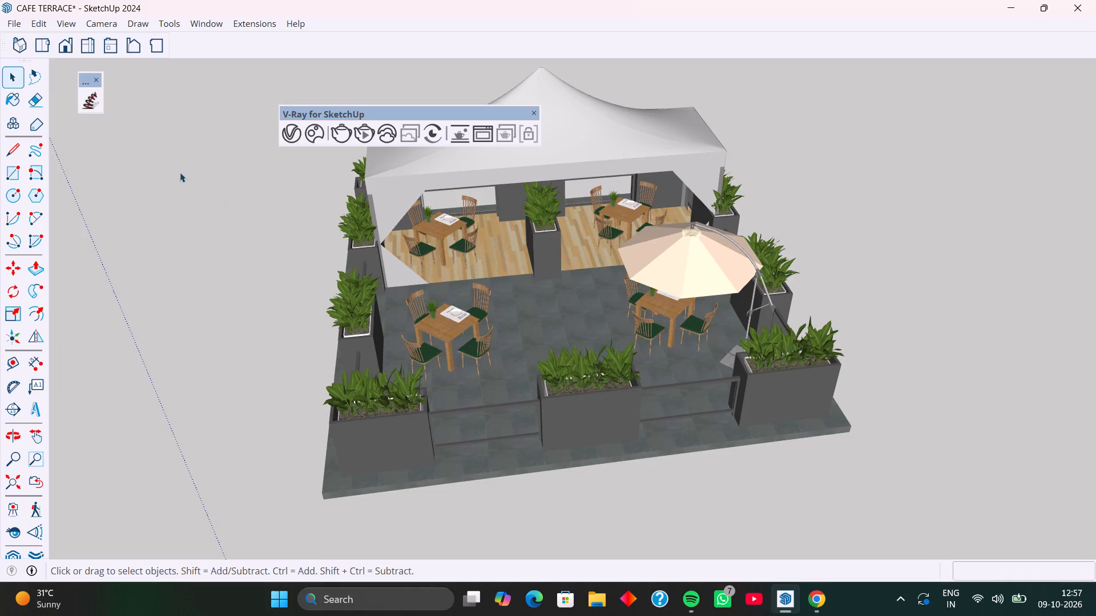
pyautogui.click(295, 24)
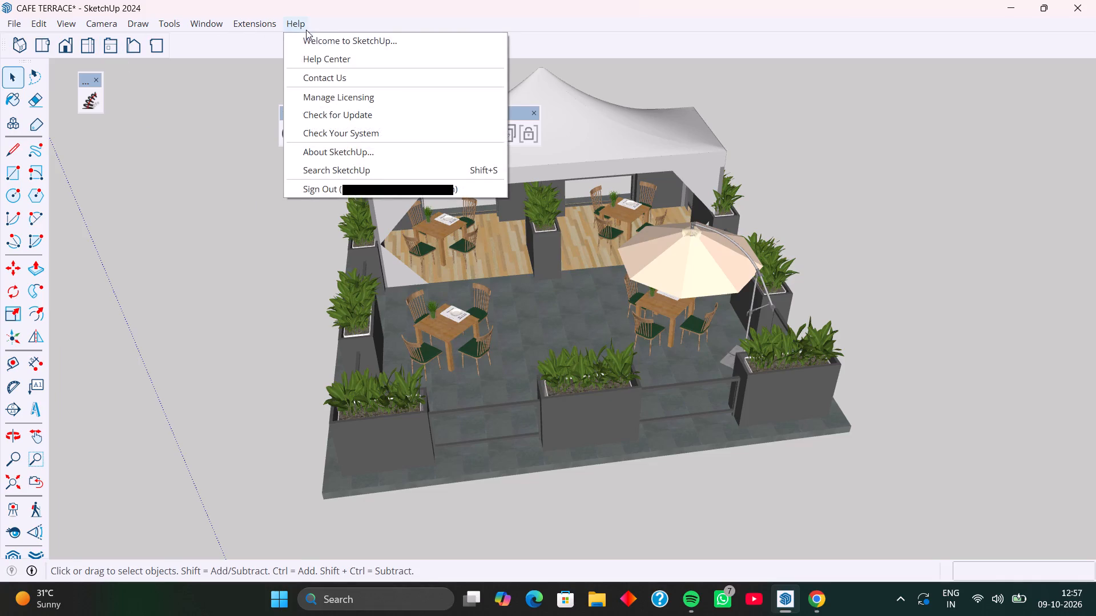
pyautogui.click(320, 38)
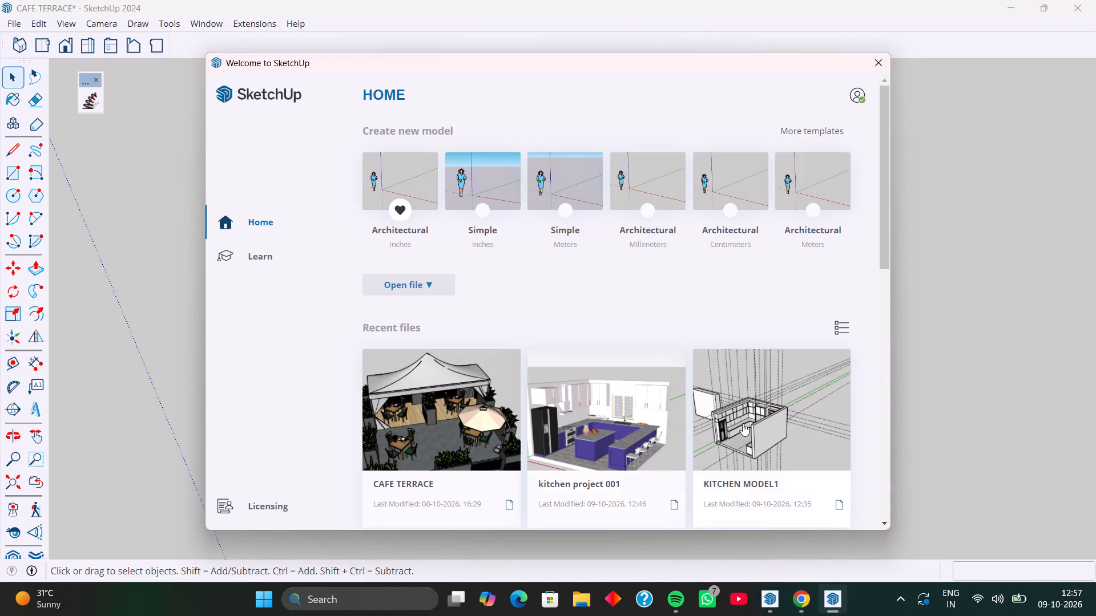
pyautogui.click(790, 431)
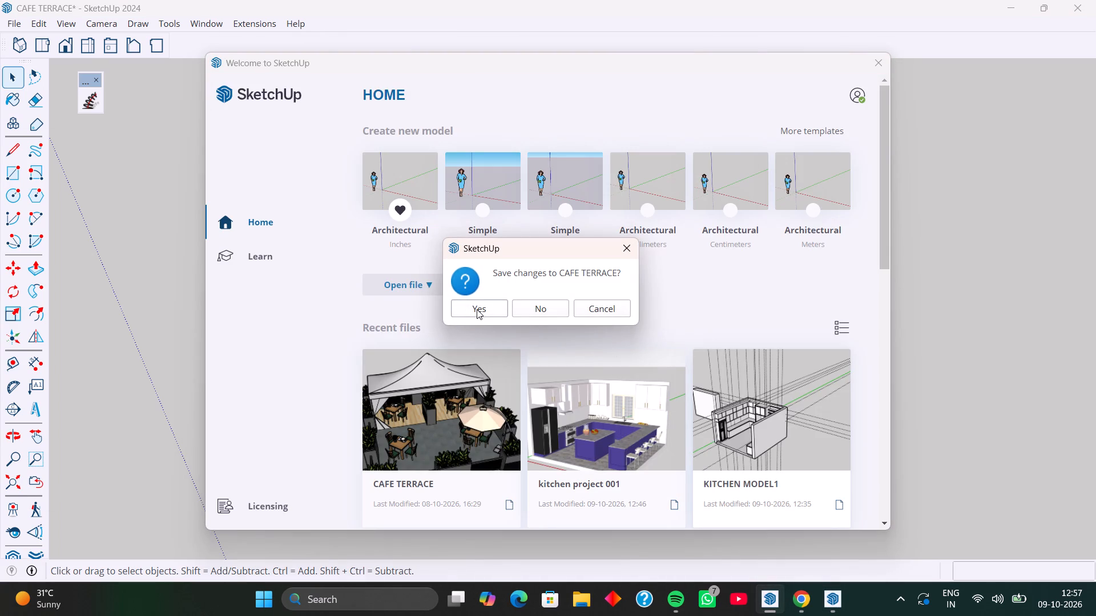
pyautogui.click(477, 309)
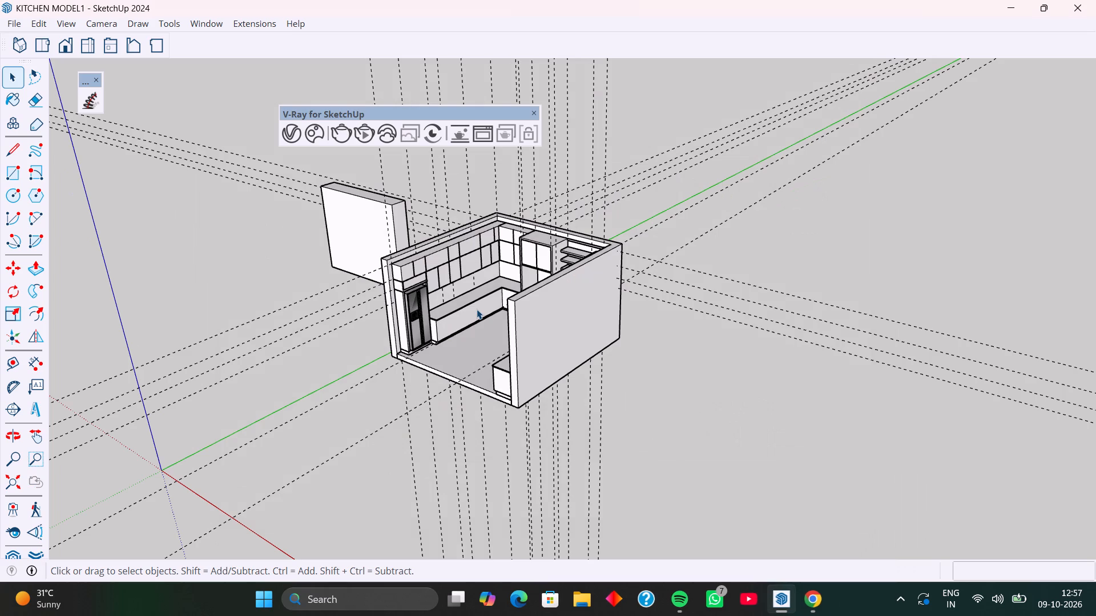
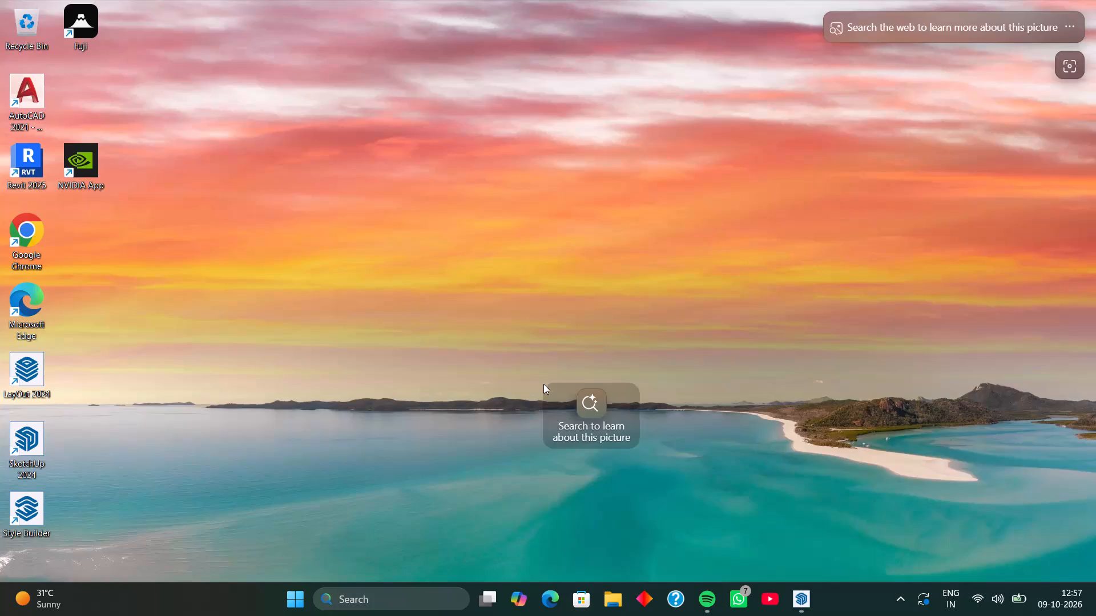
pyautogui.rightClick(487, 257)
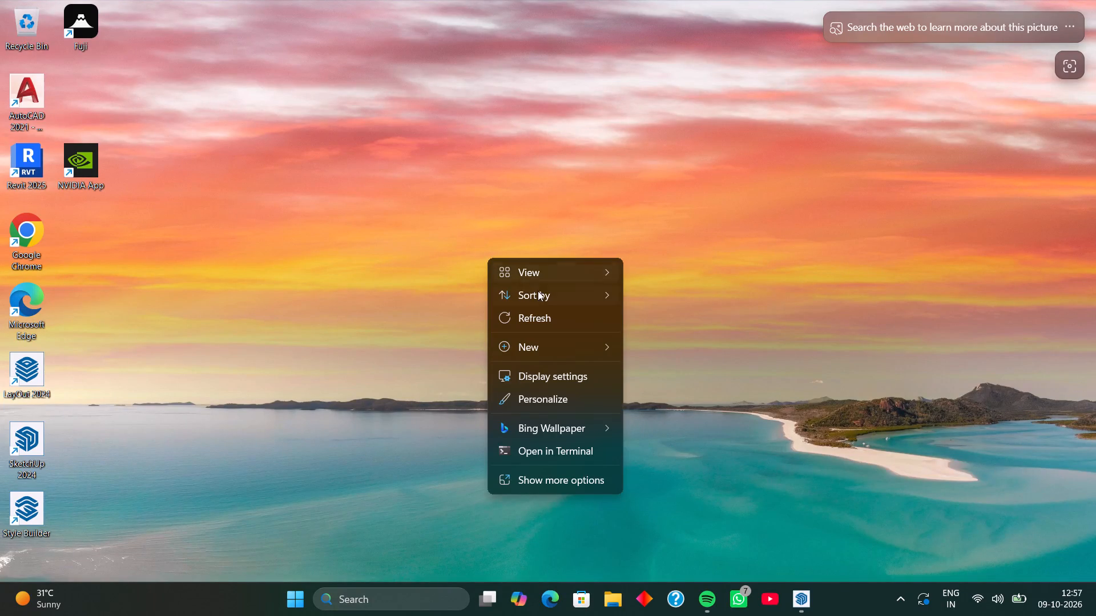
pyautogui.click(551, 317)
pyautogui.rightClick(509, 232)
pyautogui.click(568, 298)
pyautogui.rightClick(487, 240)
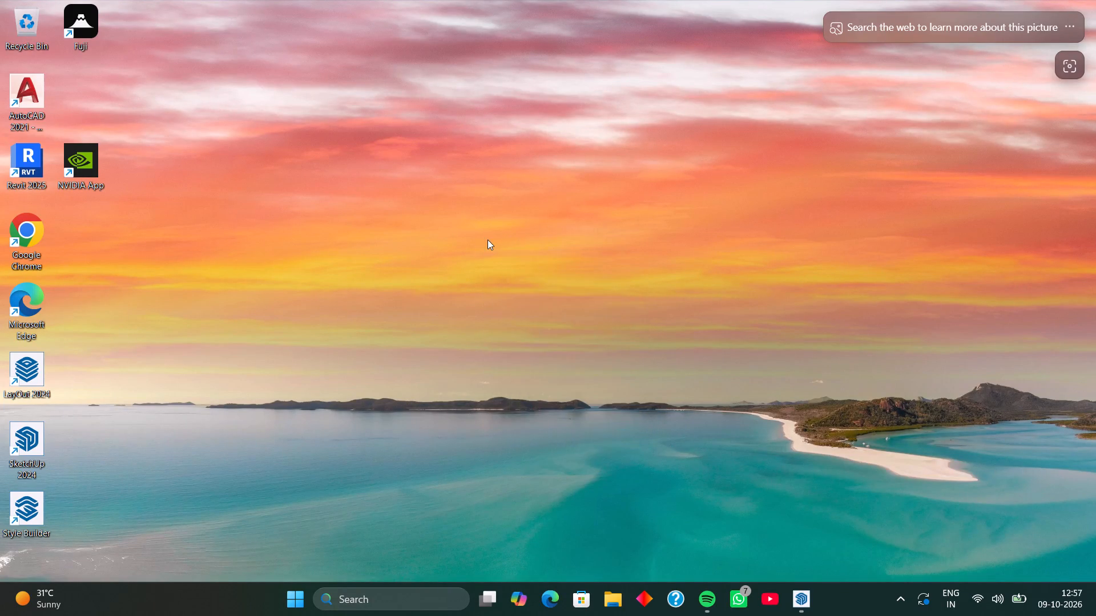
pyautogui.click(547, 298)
# Launch the Fuji application from the desktop.
pyautogui.doubleClick(84, 21)
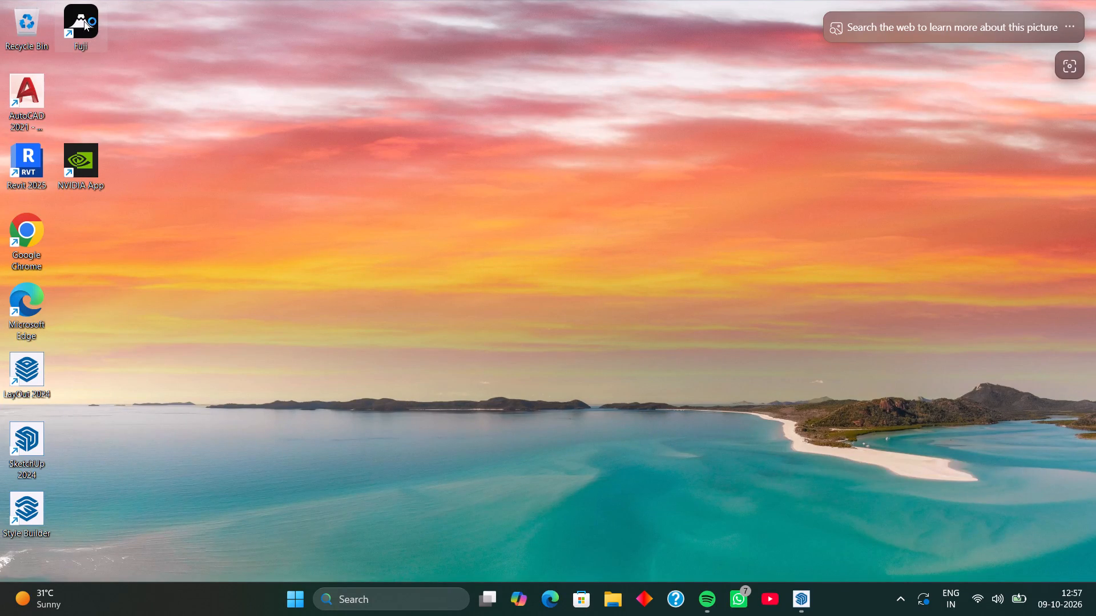
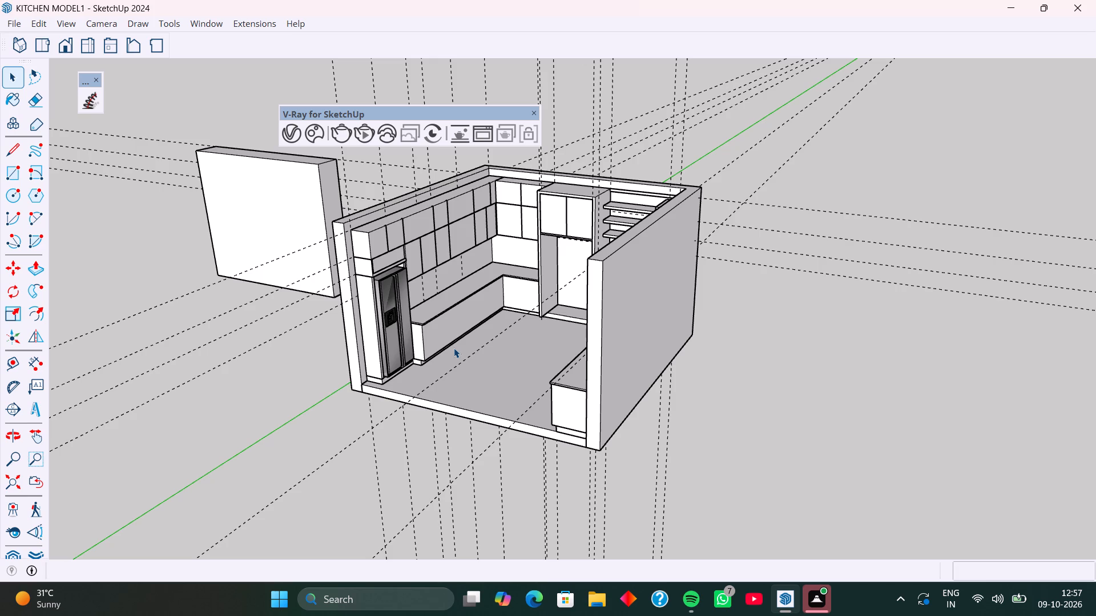
# Delete the detached wall block standing outside the kitchen, including all its connected faces and edges.
pyautogui.scroll(1, 454, 348)
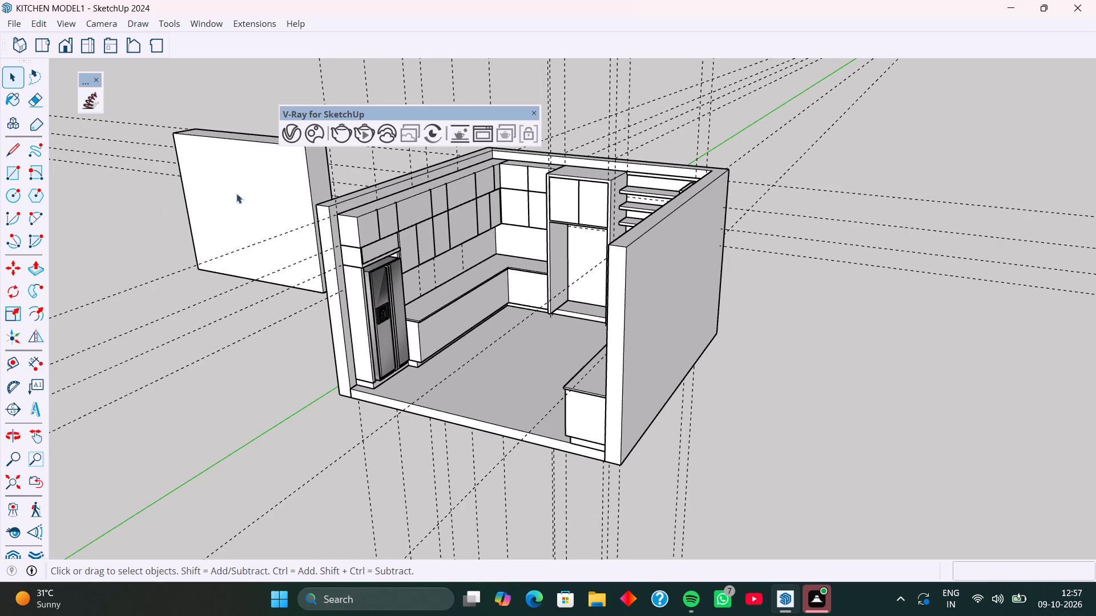
pyautogui.click(264, 186)
pyautogui.tripleClick(264, 186)
pyautogui.click(264, 186)
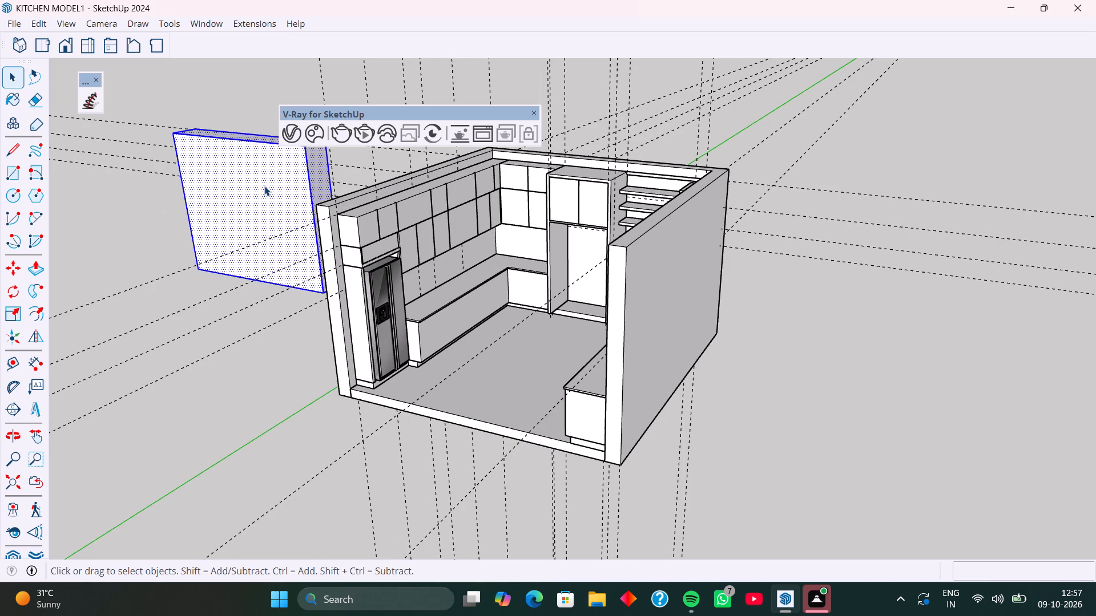
pyautogui.press('Delete')
# Select the side face of the narrow wall cabinet next to the open shelves, above the long counter.
pyautogui.moveTo(208, 236); pyautogui.dragTo(423, 218, button='middle')
pyautogui.moveTo(438, 291); pyautogui.dragTo(477, 298, button='middle')
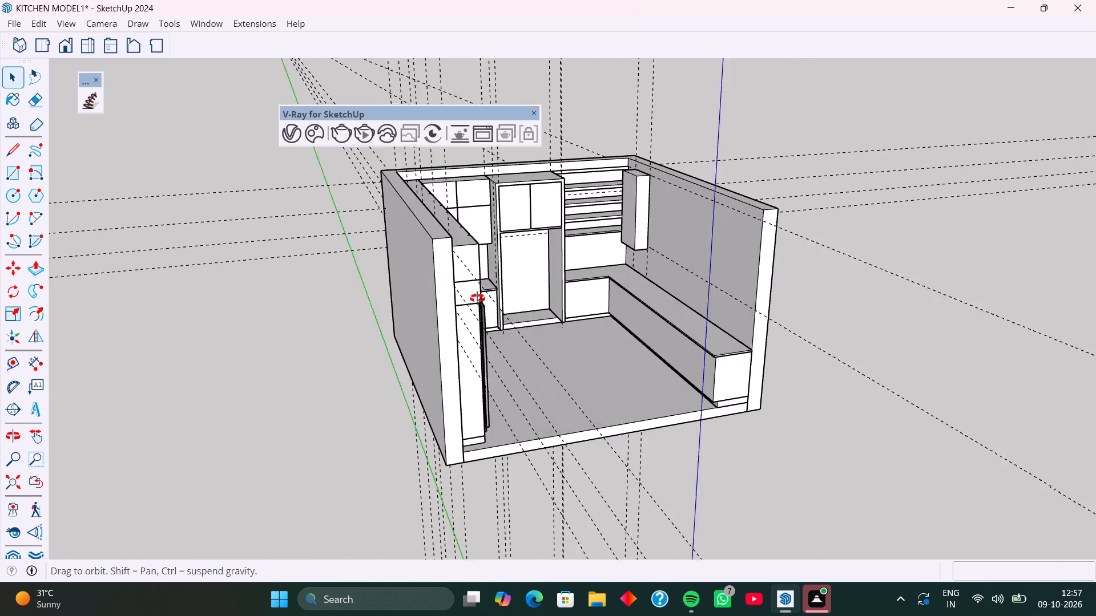
pyautogui.moveTo(477, 298); pyautogui.dragTo(493, 301, button='middle')
pyautogui.scroll(6, 615, 263)
pyautogui.moveTo(614, 250); pyautogui.dragTo(667, 260, button='middle')
pyautogui.click(621, 180)
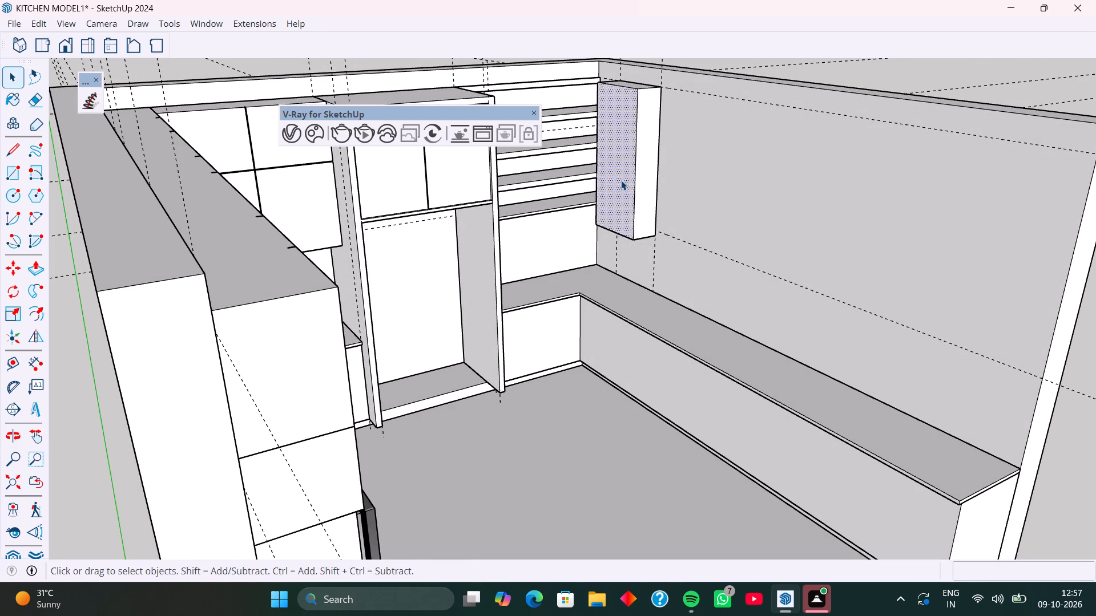
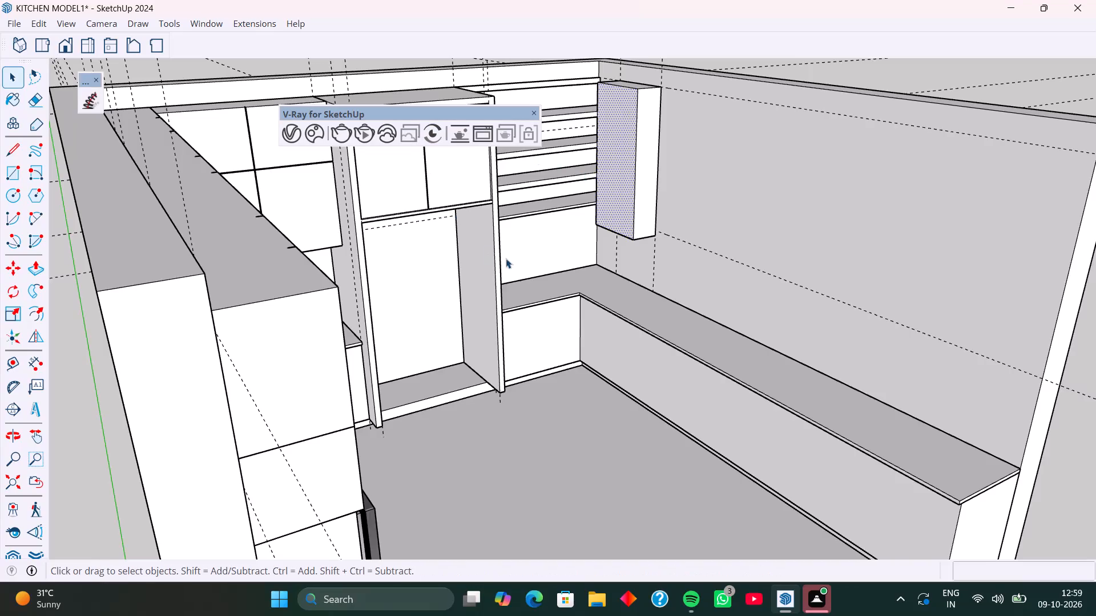
# Inspect the kitchen layout from several angles, checking the tall units, the long counter and the narrow wall cabinet beside the open shelves.
pyautogui.scroll(-6, 471, 272)
pyautogui.moveTo(445, 299); pyautogui.dragTo(372, 307, button='middle')
pyautogui.moveTo(413, 379); pyautogui.dragTo(362, 382, button='middle')
pyautogui.scroll(7, 362, 382)
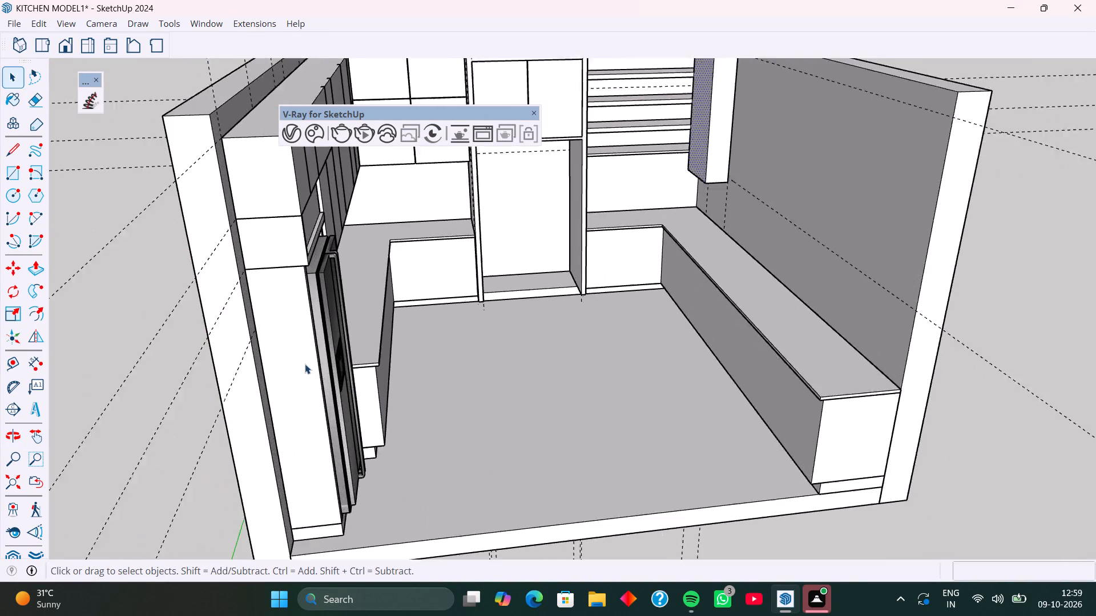
pyautogui.scroll(5, 305, 364)
pyautogui.moveTo(391, 375); pyautogui.dragTo(329, 372, button='middle')
pyautogui.scroll(-11, 268, 338)
pyautogui.moveTo(421, 358); pyautogui.dragTo(584, 364, button='middle')
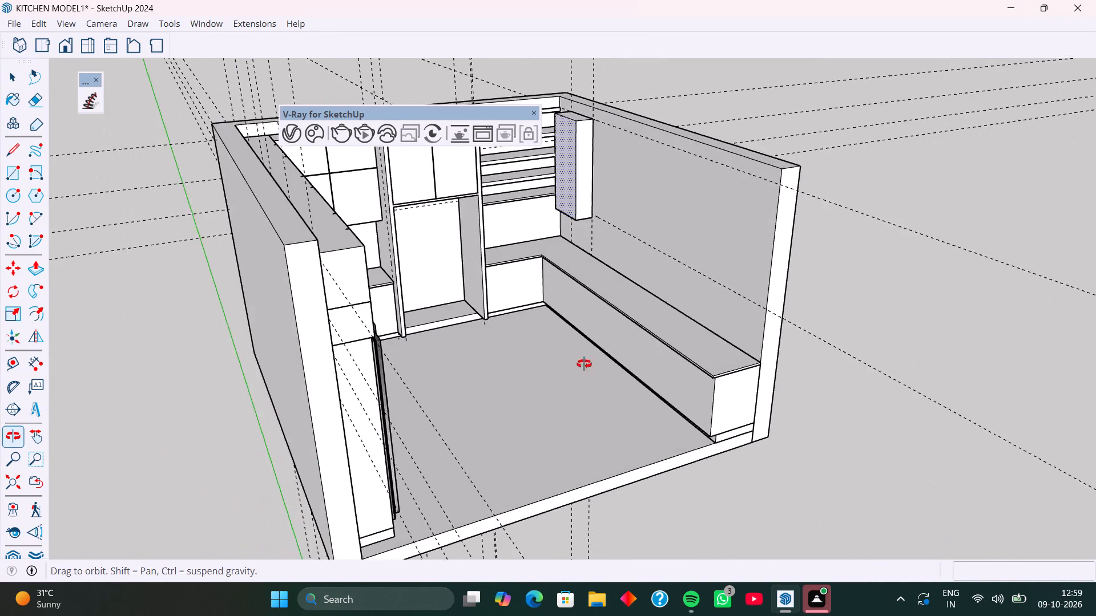
pyautogui.moveTo(584, 364); pyautogui.dragTo(595, 356, button='middle')
pyautogui.moveTo(585, 291); pyautogui.dragTo(625, 292, button='middle')
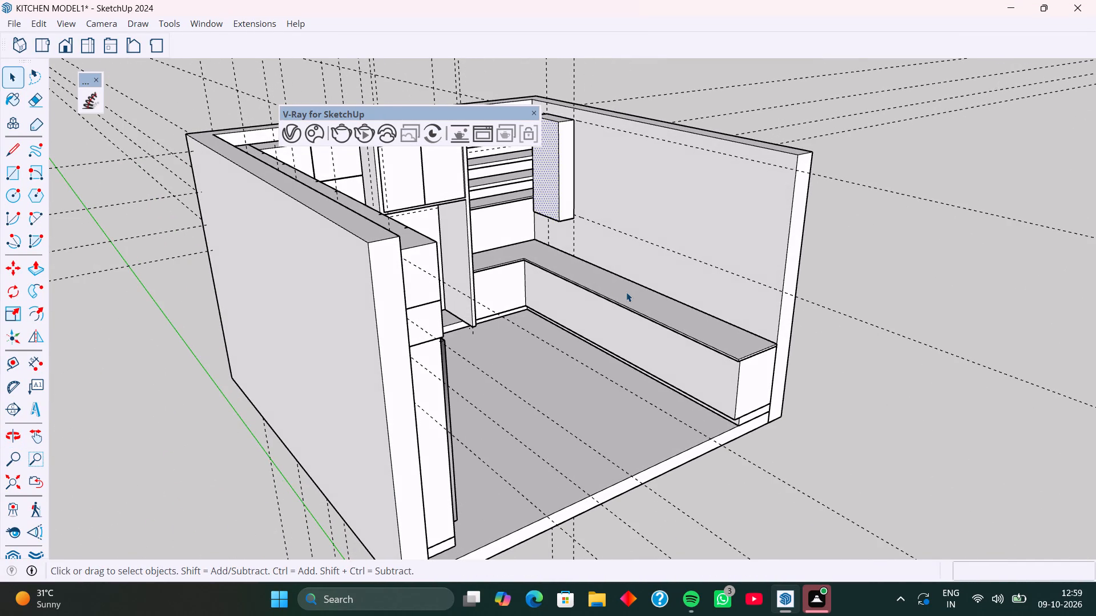
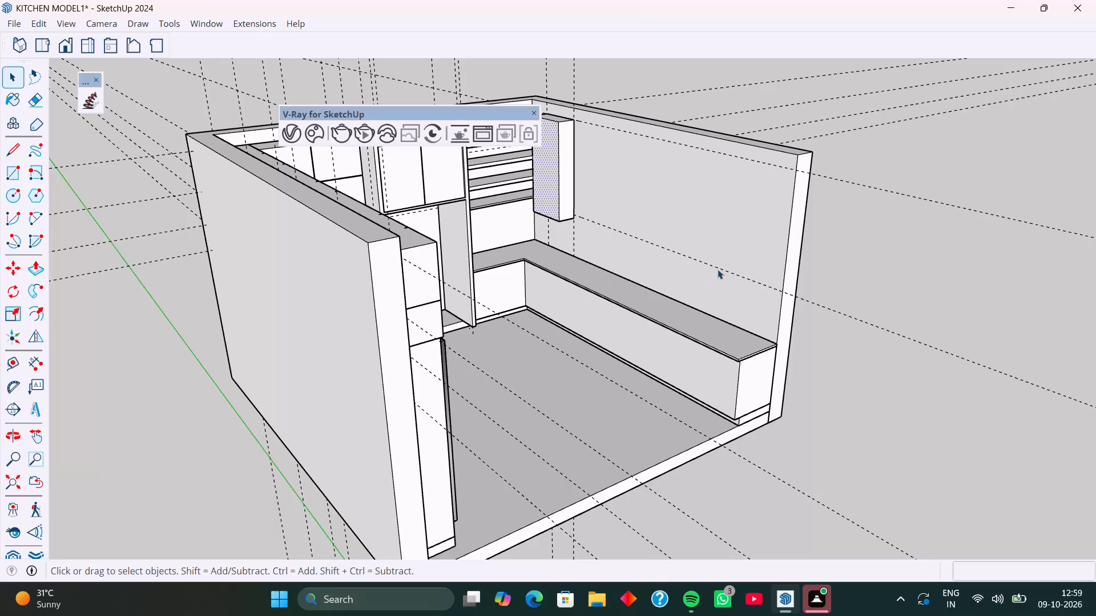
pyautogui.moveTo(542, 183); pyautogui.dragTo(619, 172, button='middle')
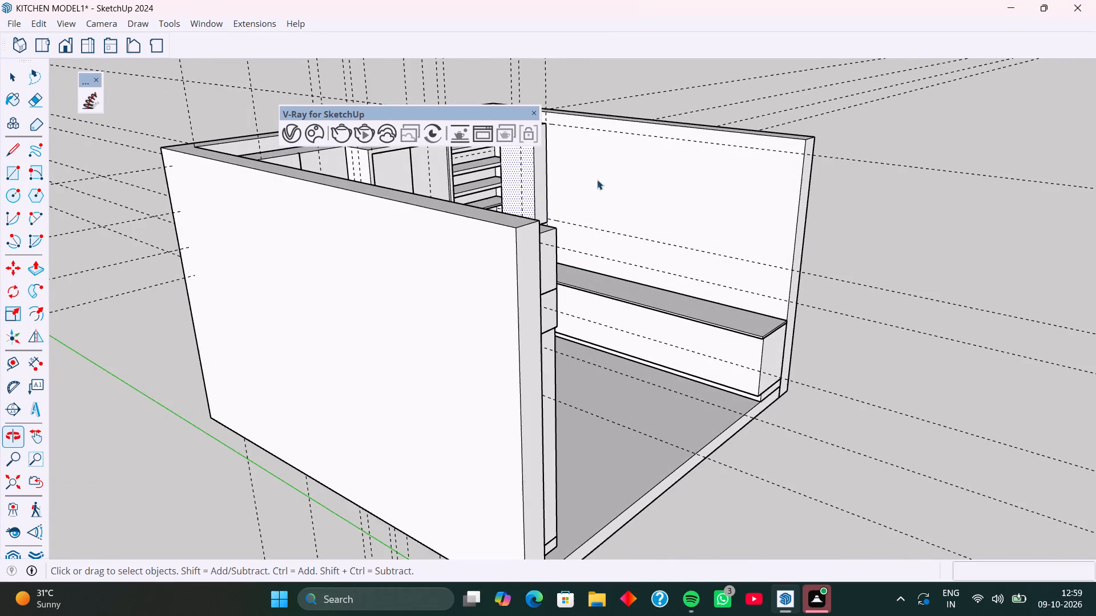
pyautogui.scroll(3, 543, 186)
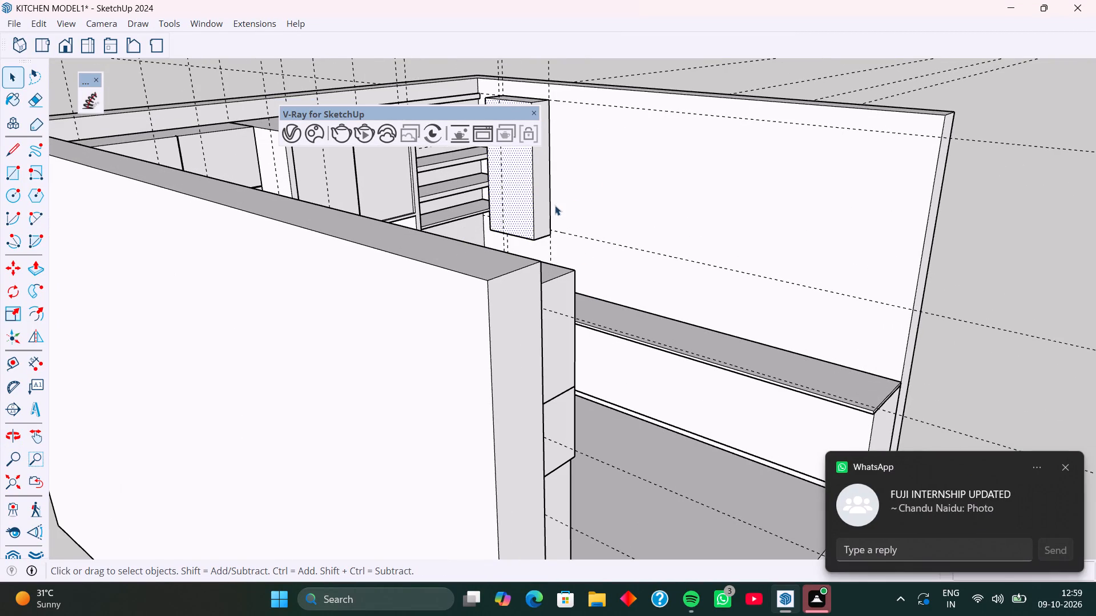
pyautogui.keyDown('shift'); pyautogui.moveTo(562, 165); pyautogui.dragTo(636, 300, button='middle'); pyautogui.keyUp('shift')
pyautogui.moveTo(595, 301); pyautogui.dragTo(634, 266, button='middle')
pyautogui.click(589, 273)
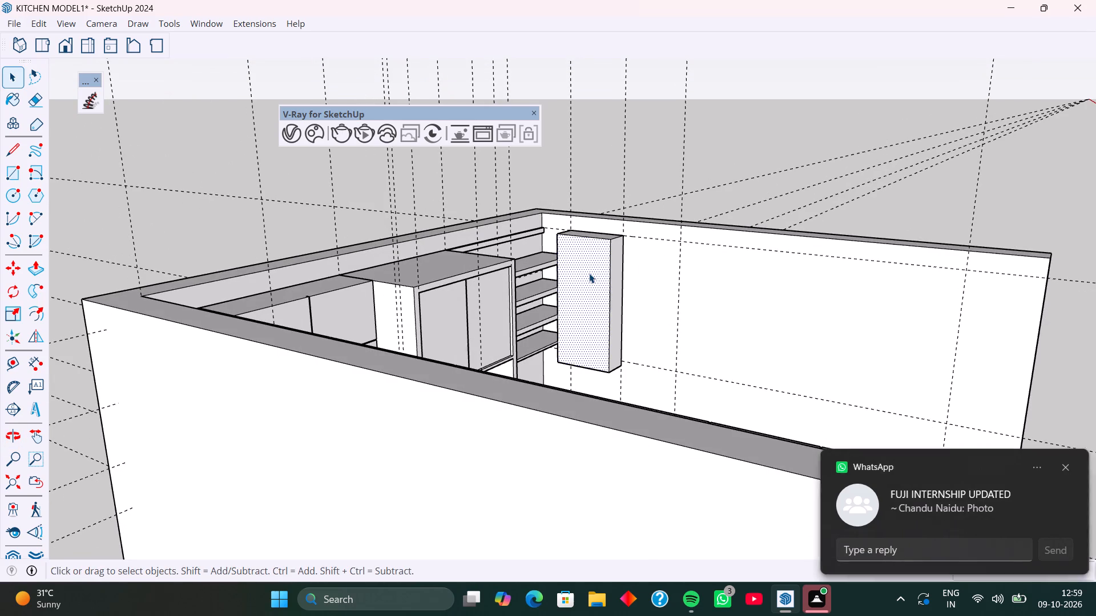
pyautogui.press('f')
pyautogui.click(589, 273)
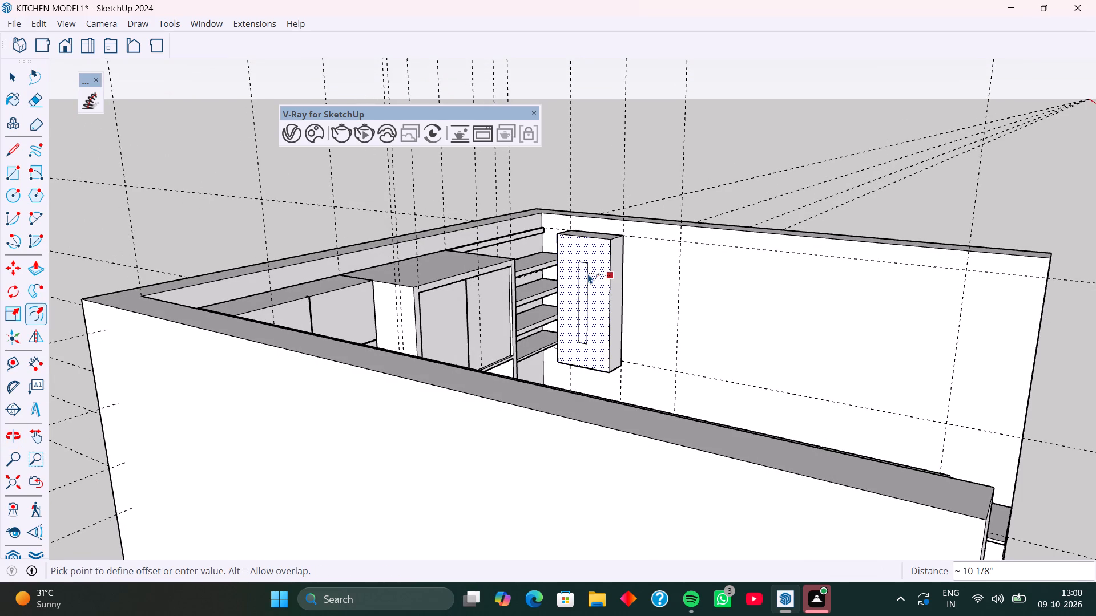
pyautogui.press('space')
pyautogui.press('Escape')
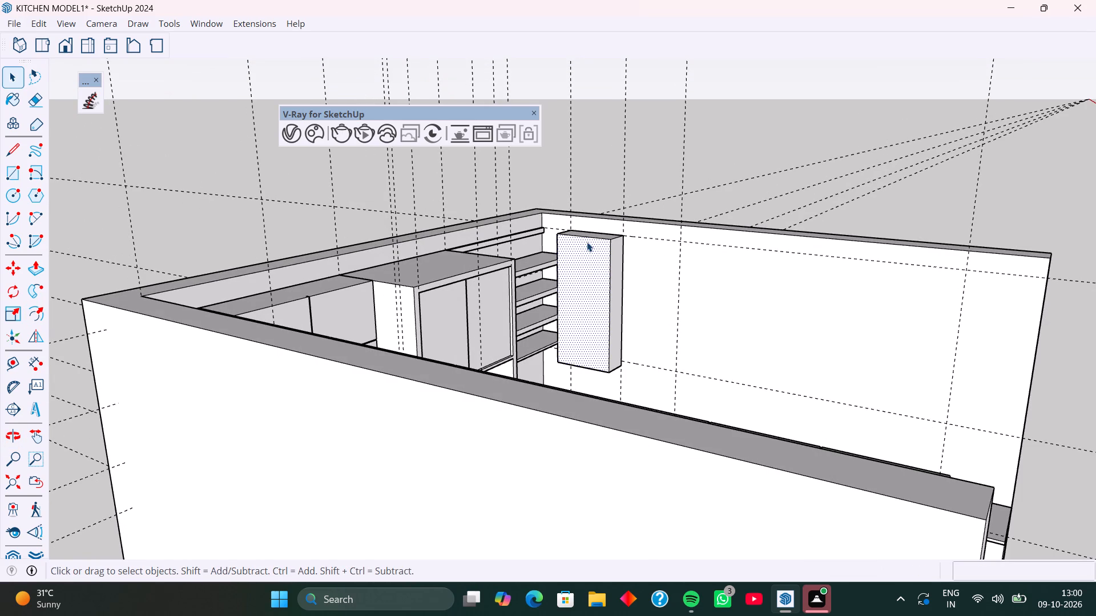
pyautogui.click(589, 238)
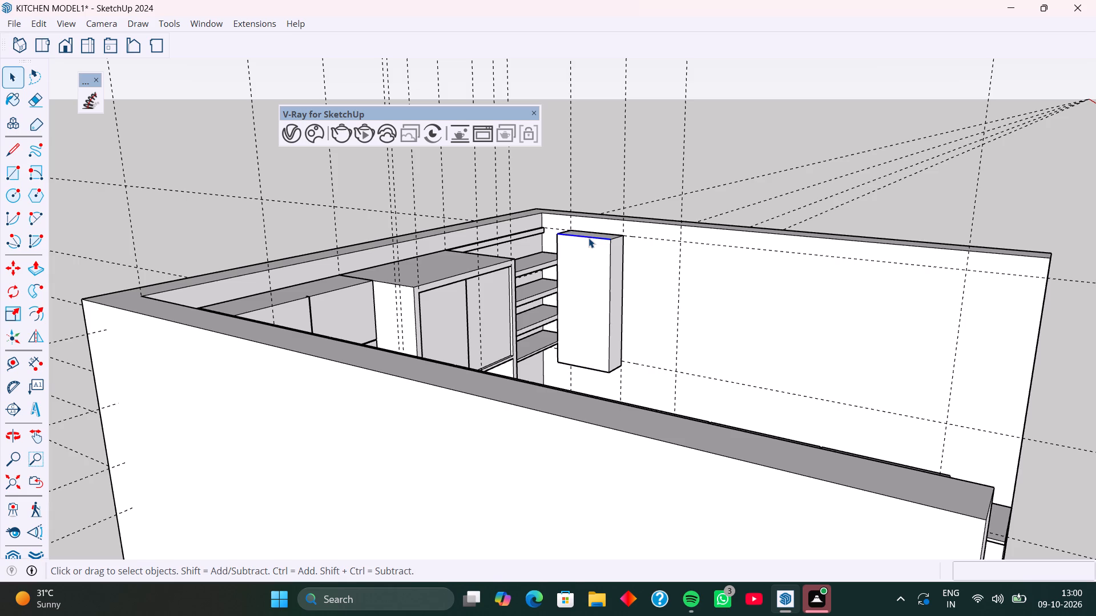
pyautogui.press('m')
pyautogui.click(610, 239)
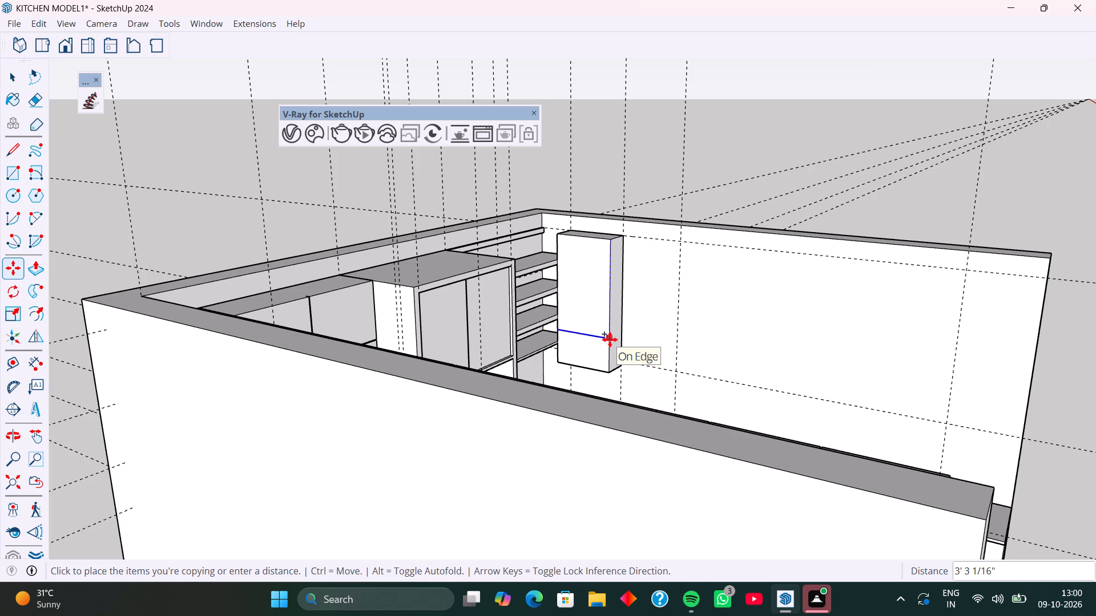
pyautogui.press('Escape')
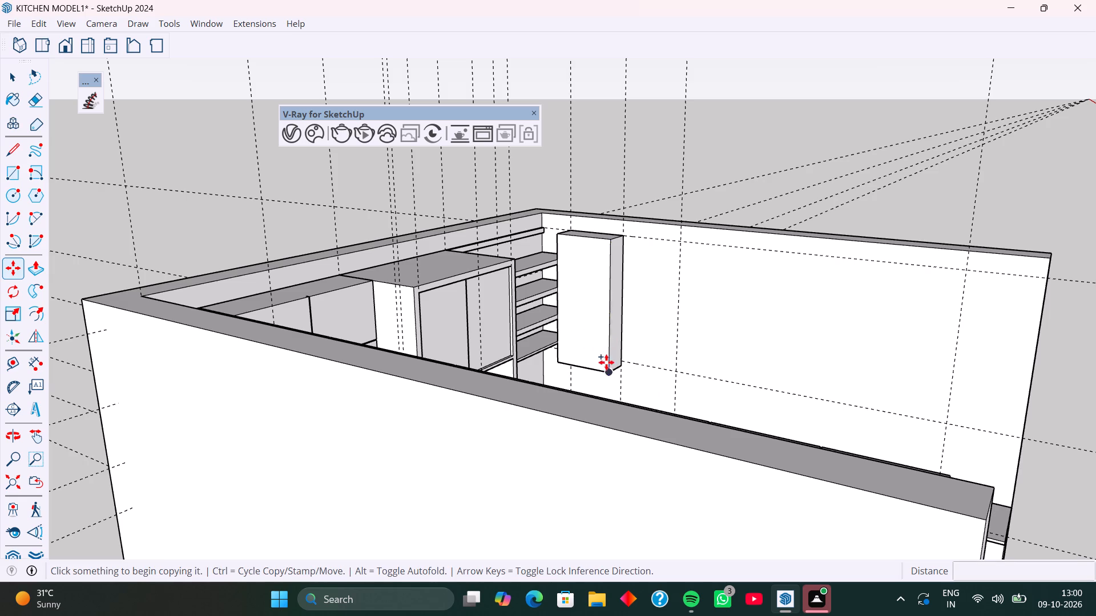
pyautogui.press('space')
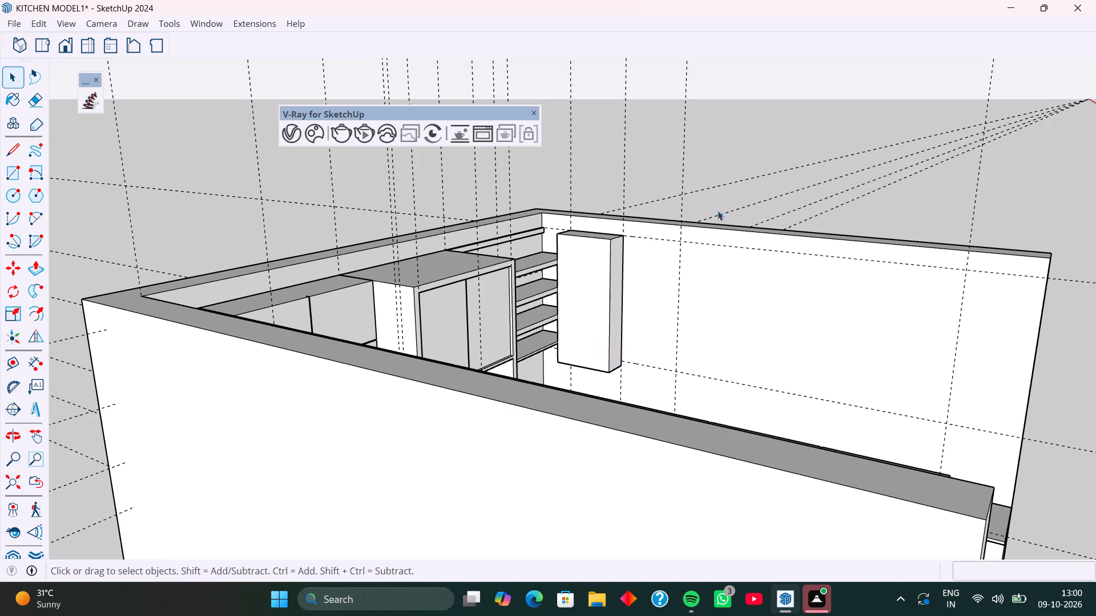
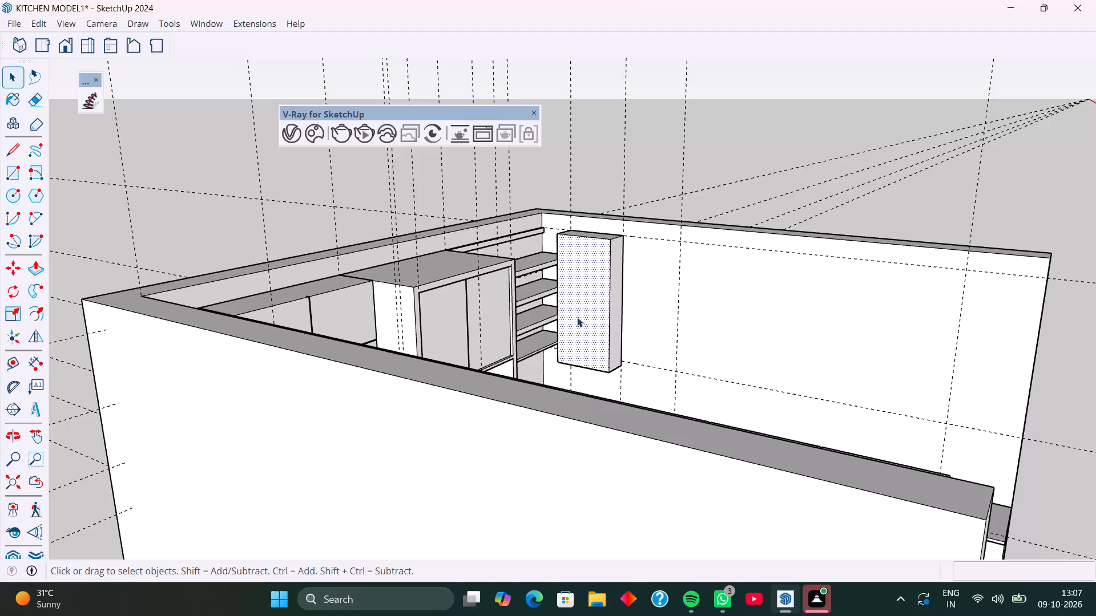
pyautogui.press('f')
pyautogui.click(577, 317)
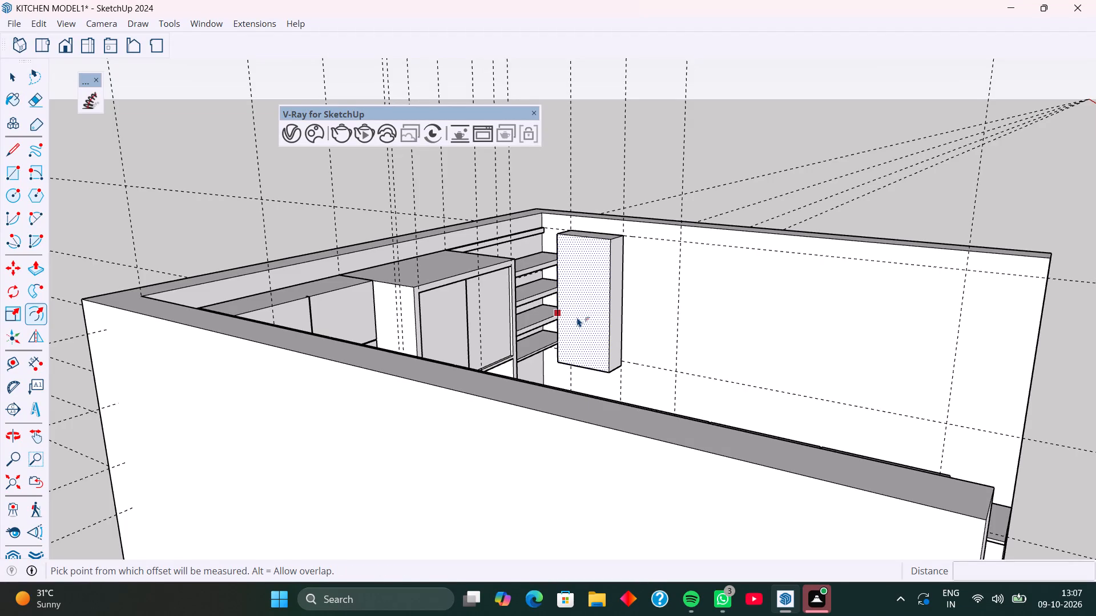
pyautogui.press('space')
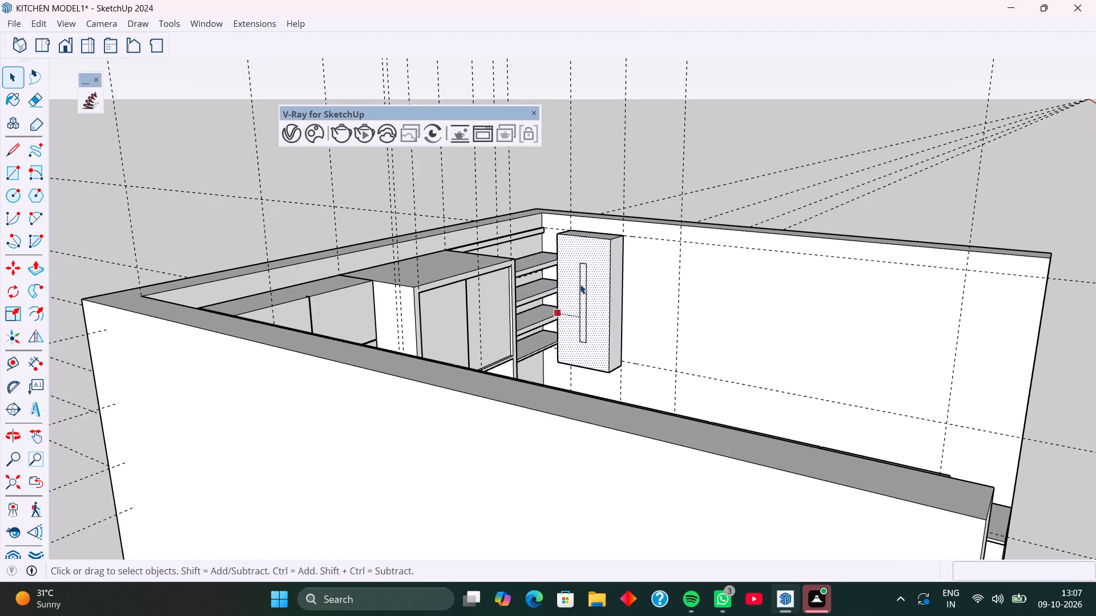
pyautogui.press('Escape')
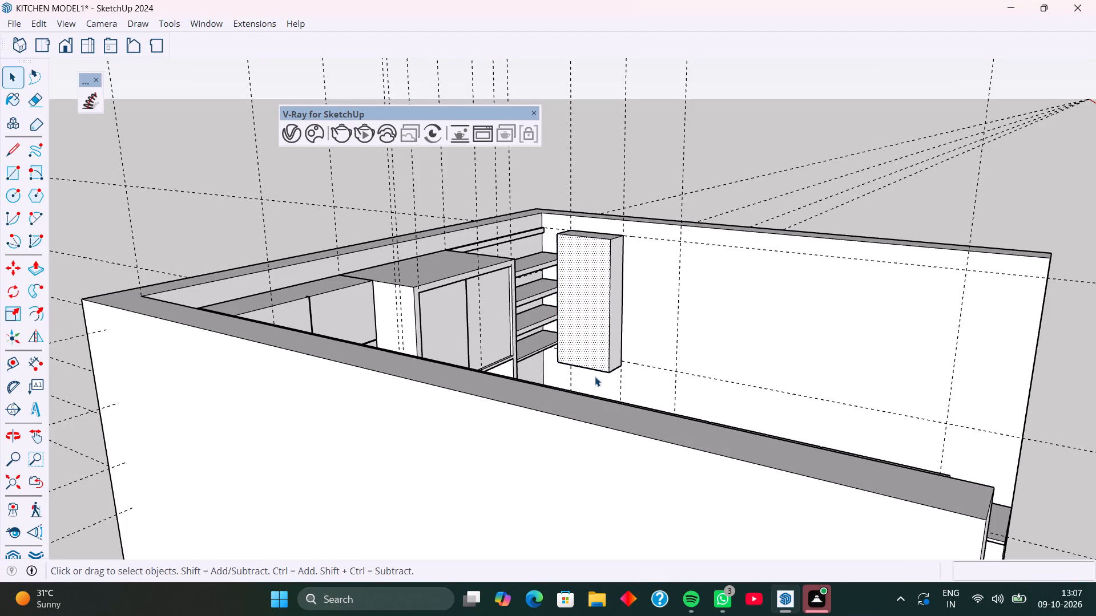
# Copy the wall cabinet's bottom front edge 2' upward to divide the front face into two parts.
pyautogui.click(598, 368)
pyautogui.scroll(8, 602, 371)
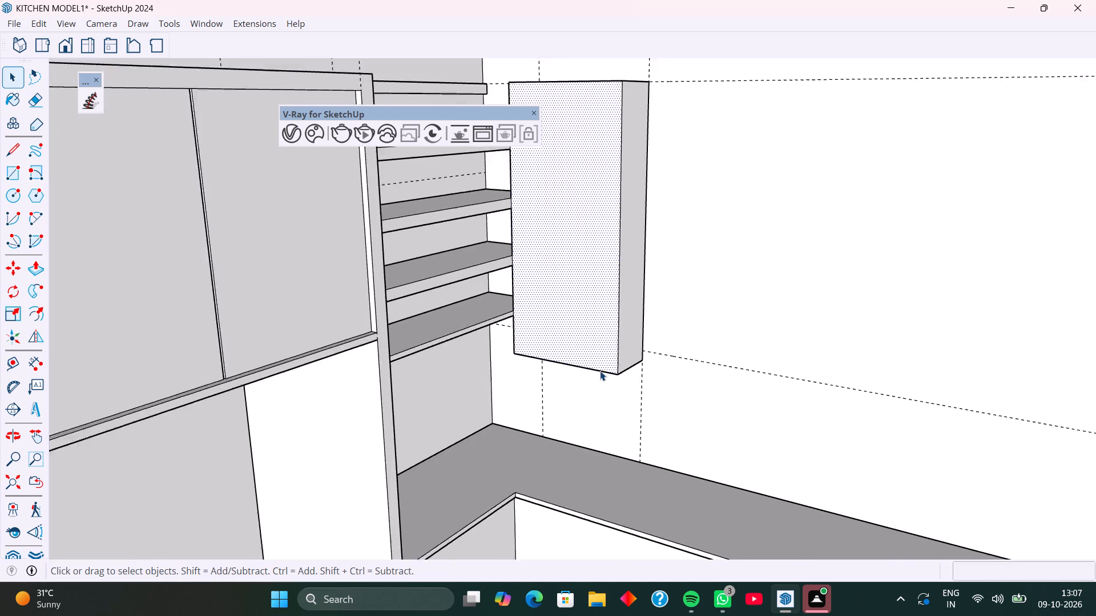
pyautogui.scroll(2, 600, 371)
pyautogui.click(603, 372)
pyautogui.press('m')
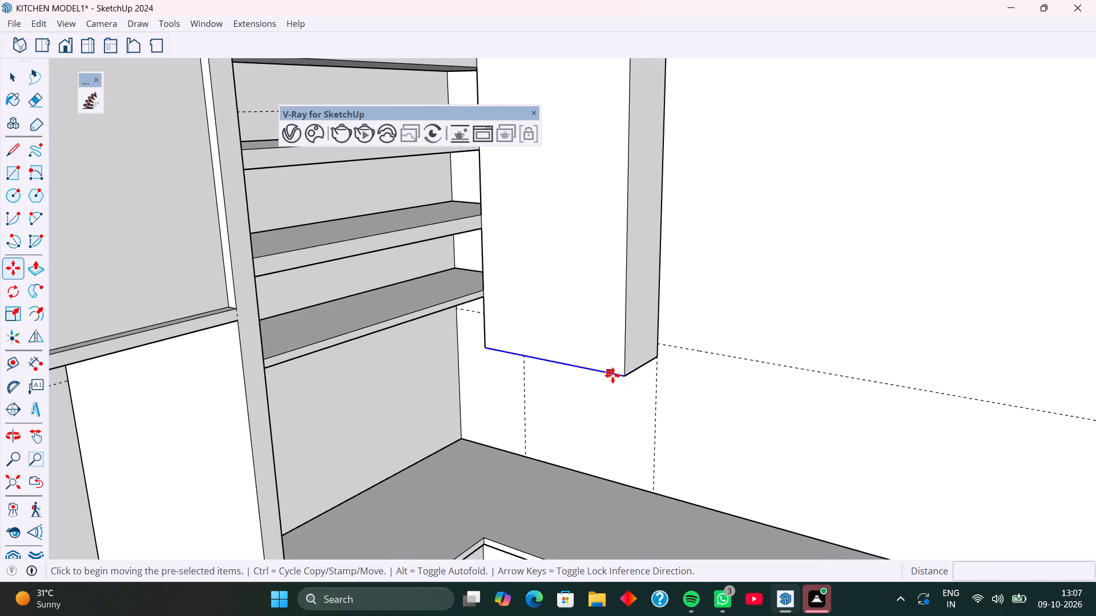
pyautogui.click(627, 376)
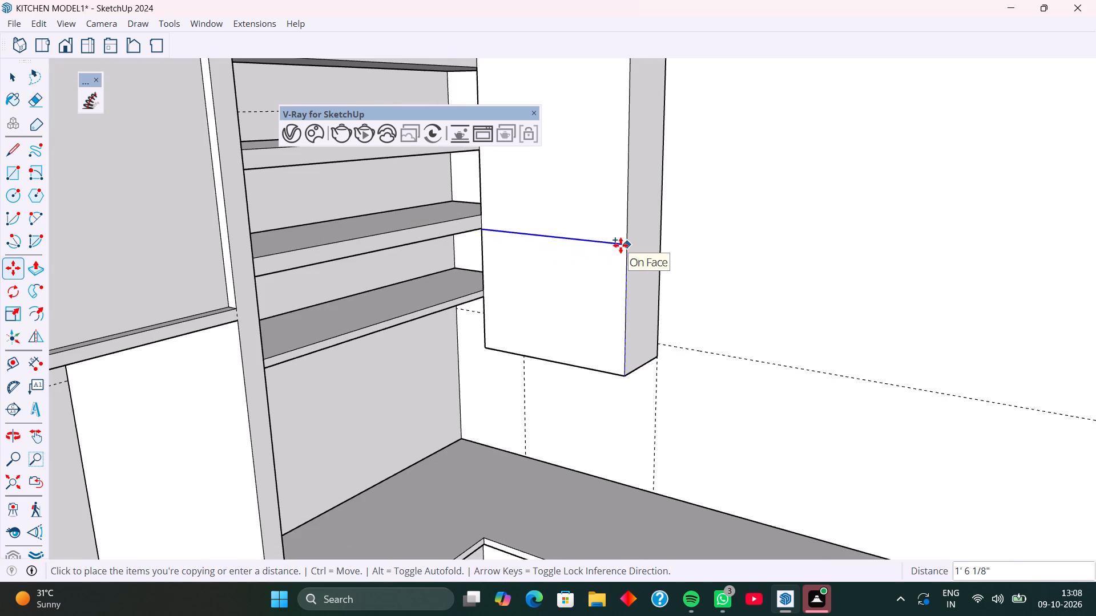
pyautogui.write("1'")
pyautogui.press('Return')
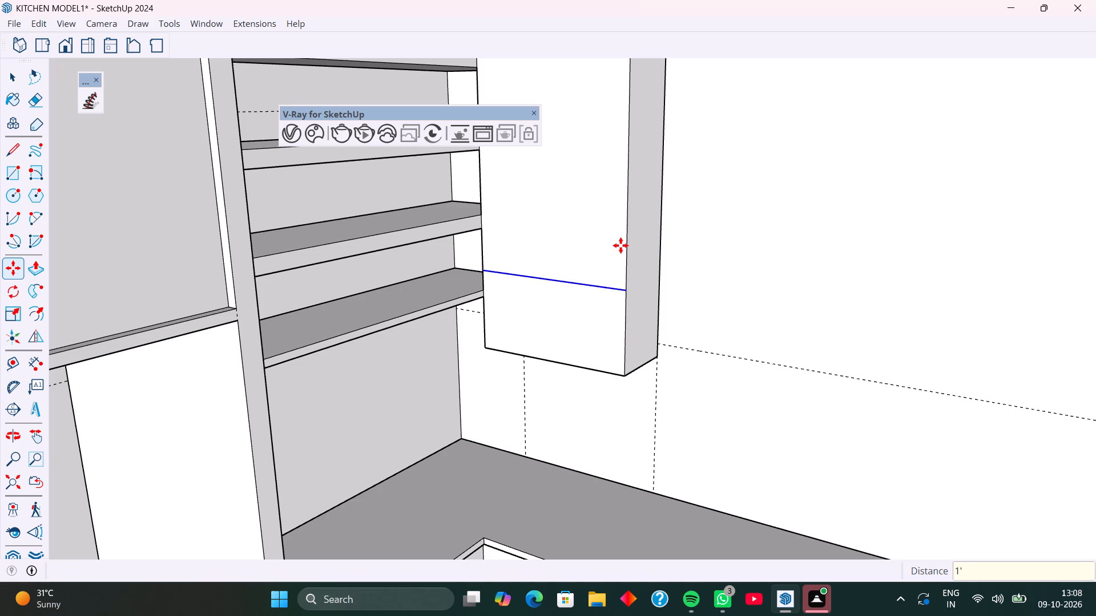
pyautogui.write("2'")
pyautogui.press('Return')
# Examine the wall cabinet's divided front from above and select its upper face.
pyautogui.scroll(-3, 609, 245)
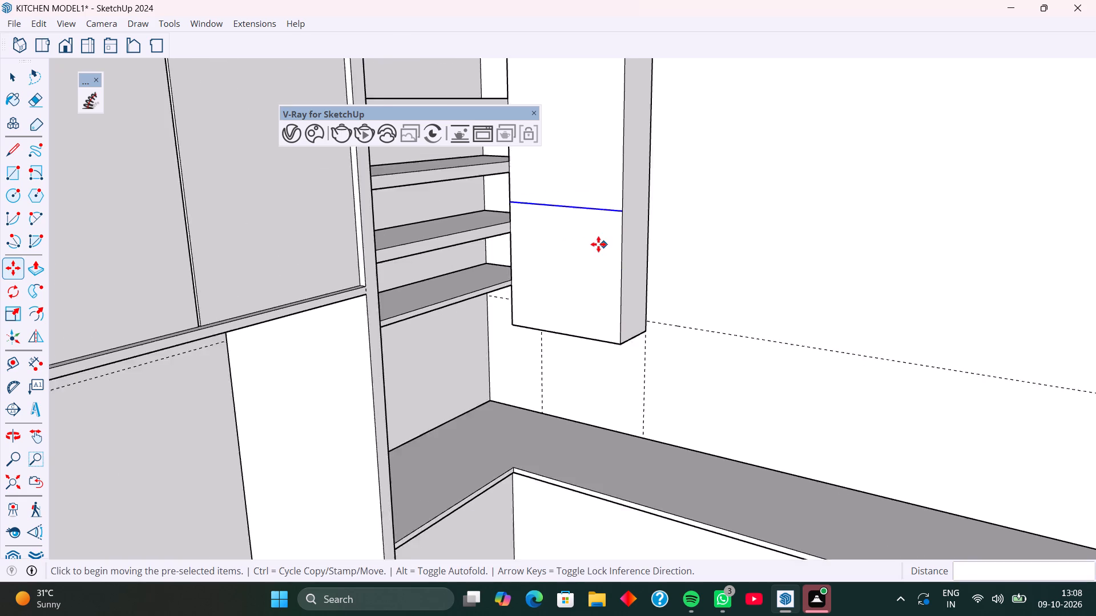
pyautogui.scroll(-6, 598, 244)
pyautogui.scroll(-15, 596, 244)
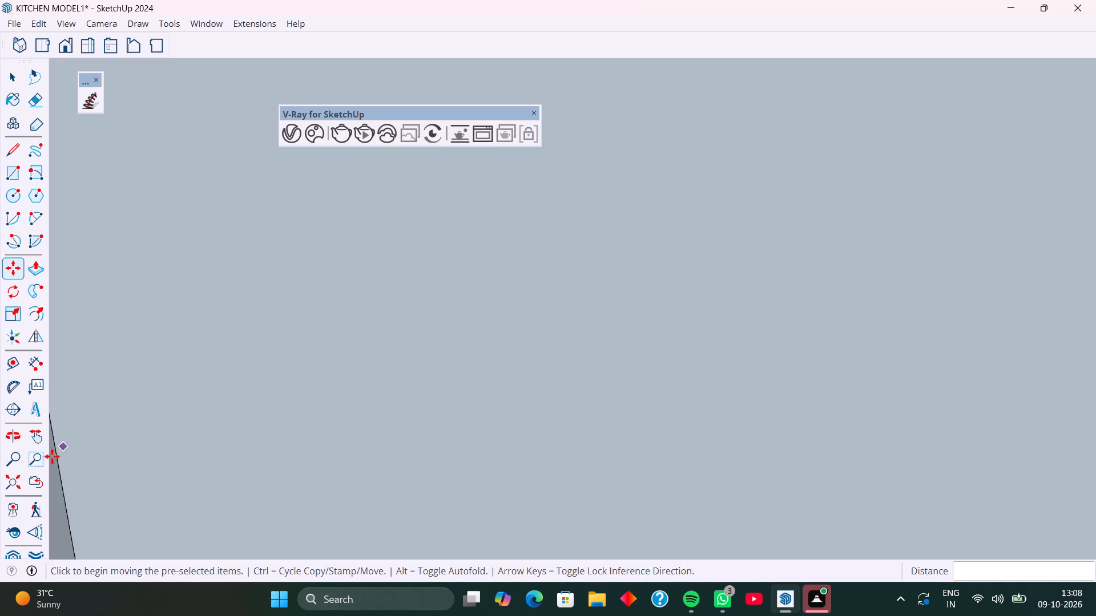
pyautogui.click(11, 476)
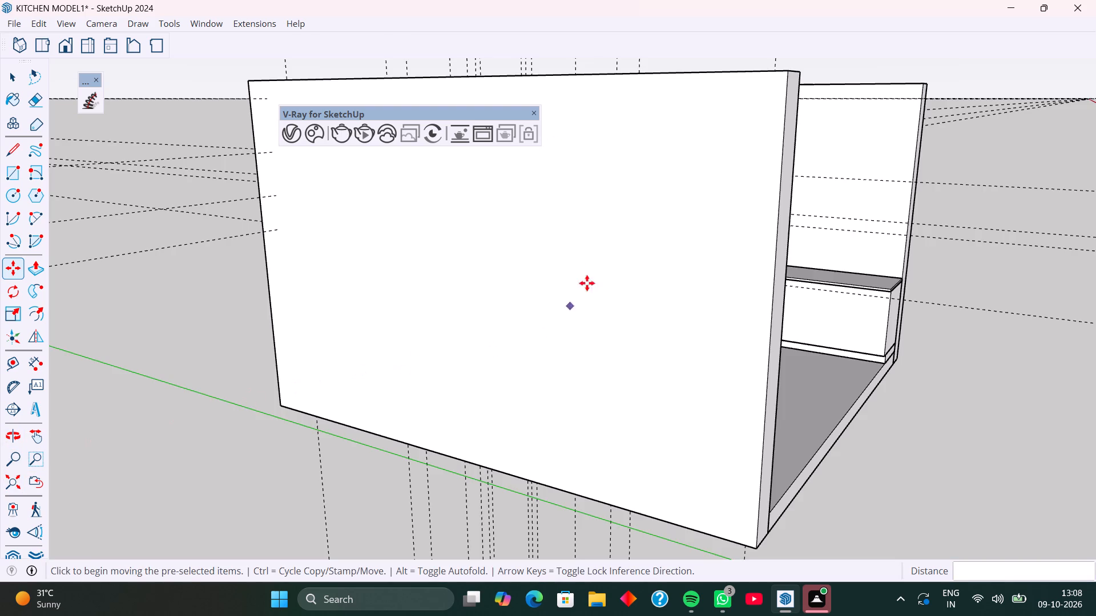
pyautogui.moveTo(589, 270); pyautogui.dragTo(630, 461, button='middle')
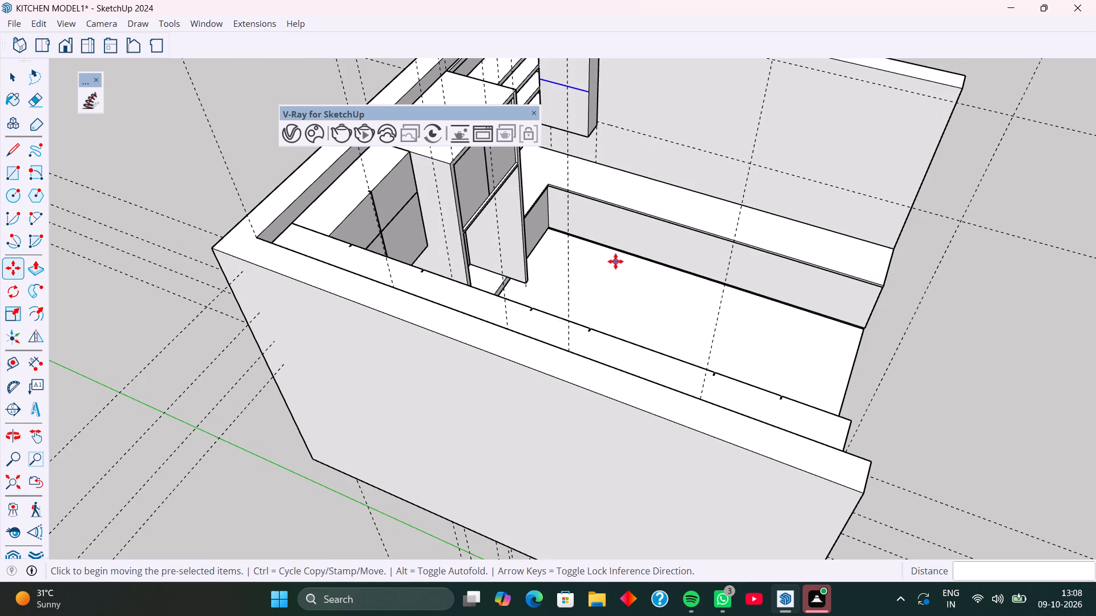
pyautogui.keyDown('shift'); pyautogui.moveTo(559, 177); pyautogui.dragTo(492, 352, button='middle'); pyautogui.keyUp('shift')
pyautogui.moveTo(545, 318); pyautogui.dragTo(545, 290, button='middle')
pyautogui.scroll(9, 504, 290)
pyautogui.moveTo(521, 279); pyautogui.dragTo(521, 214, button='middle')
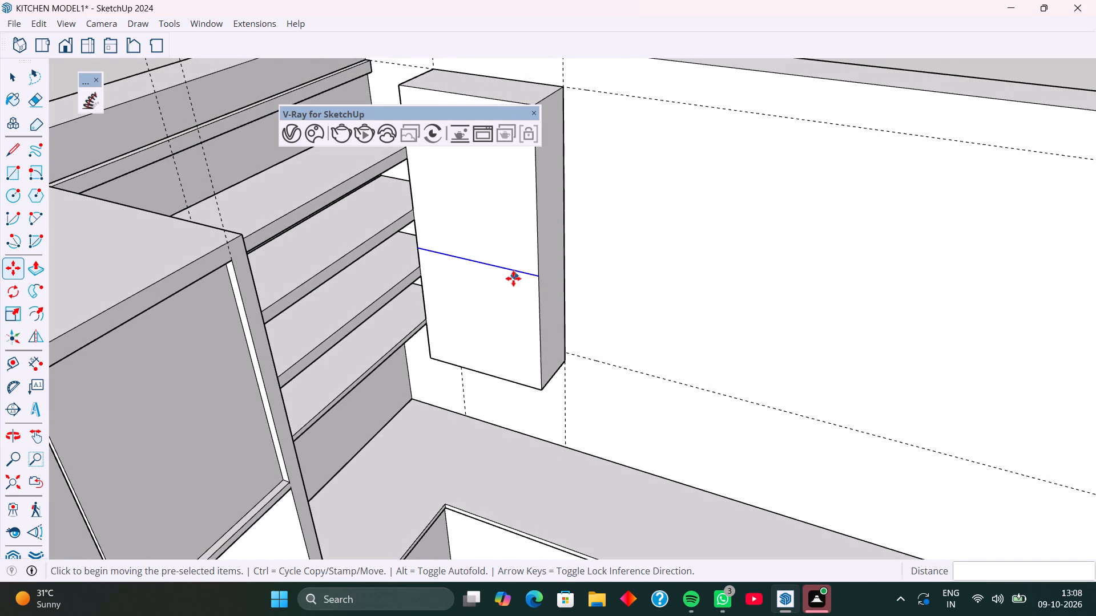
pyautogui.press('space')
pyautogui.click(519, 342)
pyautogui.click(504, 220)
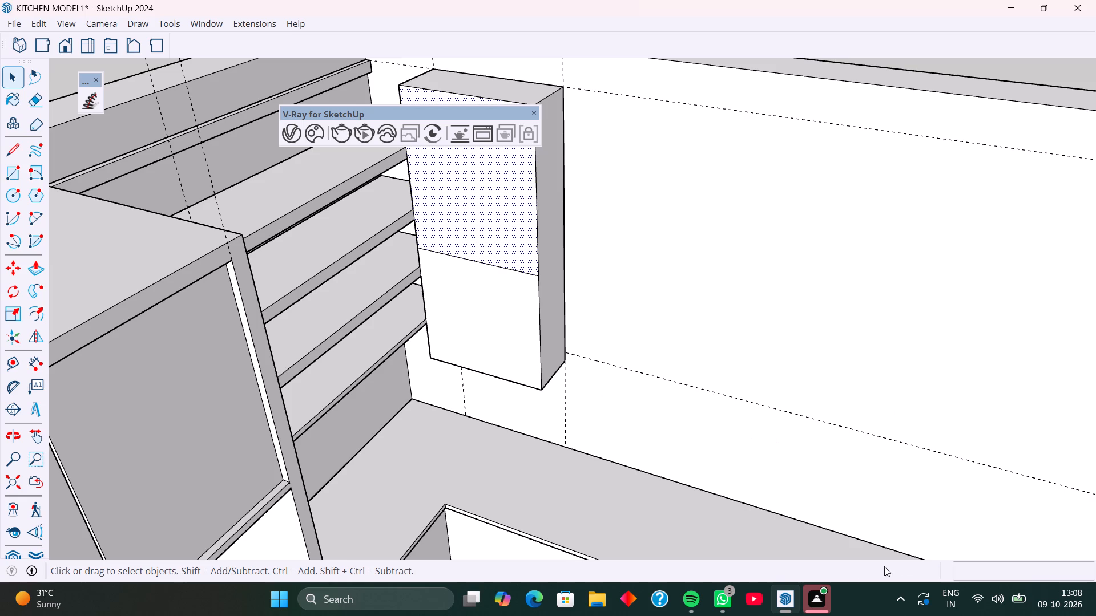
# Close the KITCHEN MODEL1 file.
pyautogui.click(1087, 10)
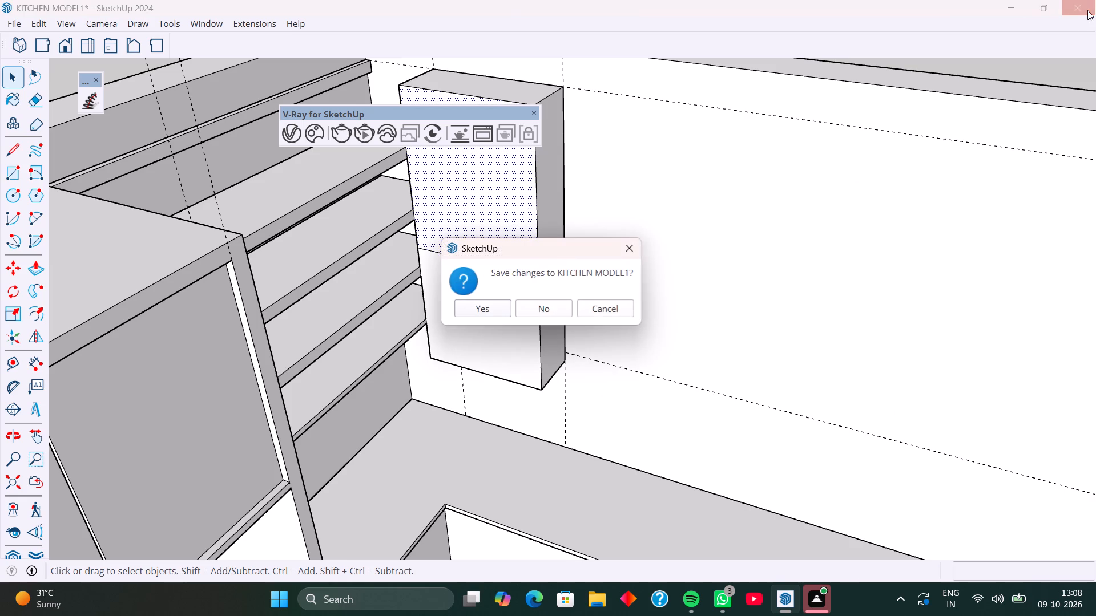
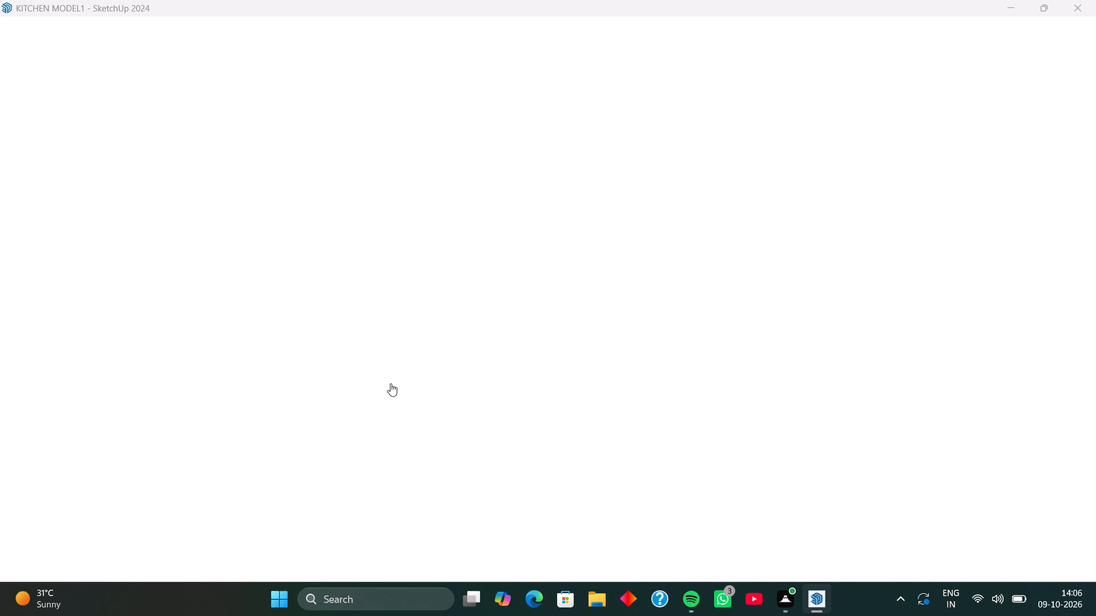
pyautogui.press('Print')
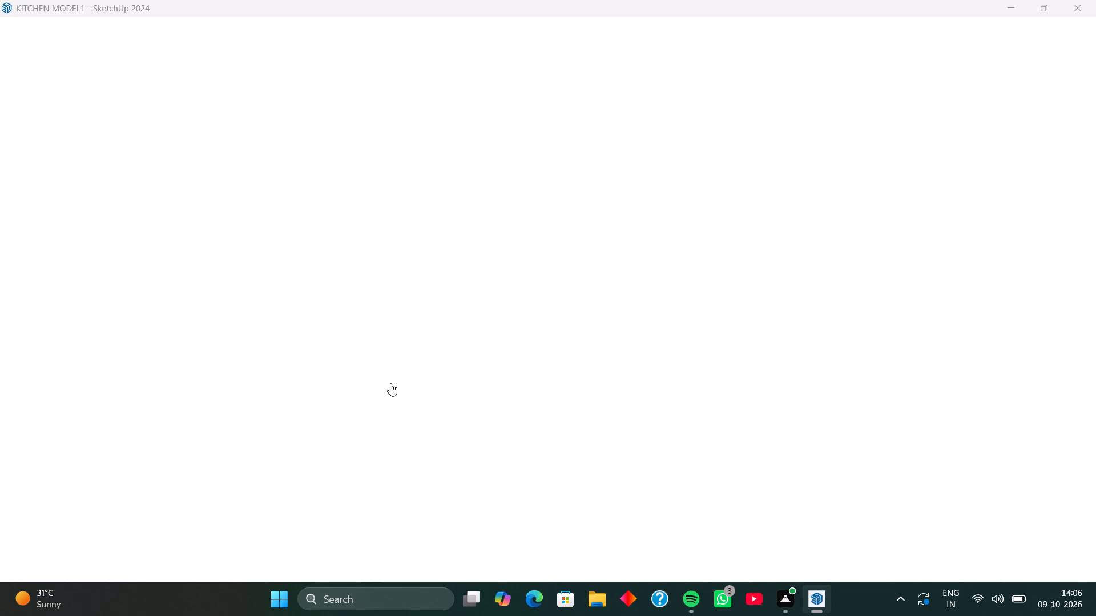
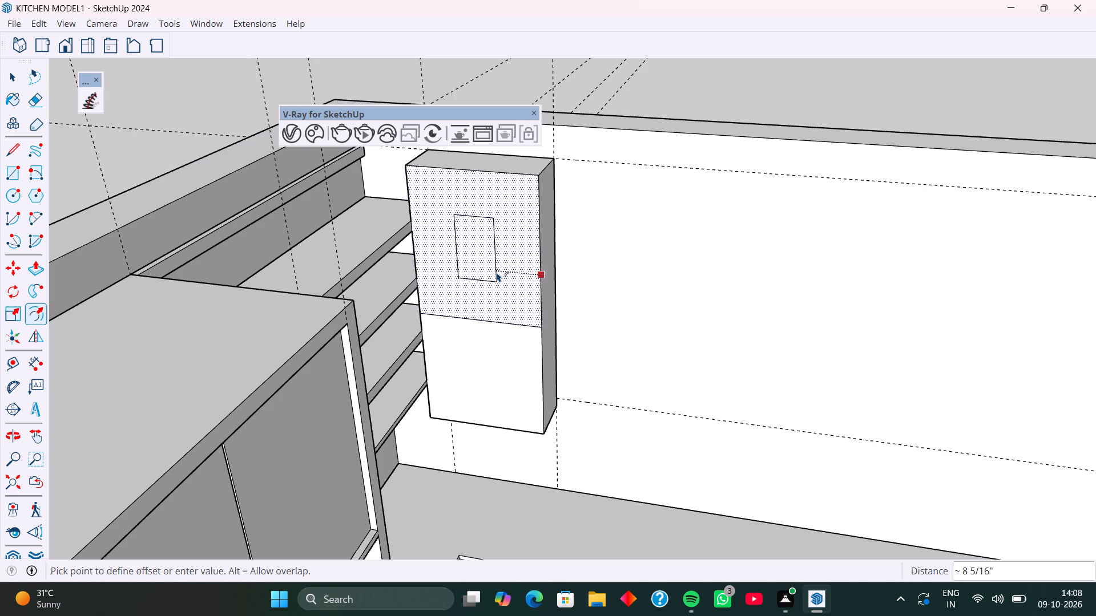
# Offset the outline of the tall wall cabinet's upper front face inward by 3 inches.
pyautogui.press('3')
pyautogui.press('Return')
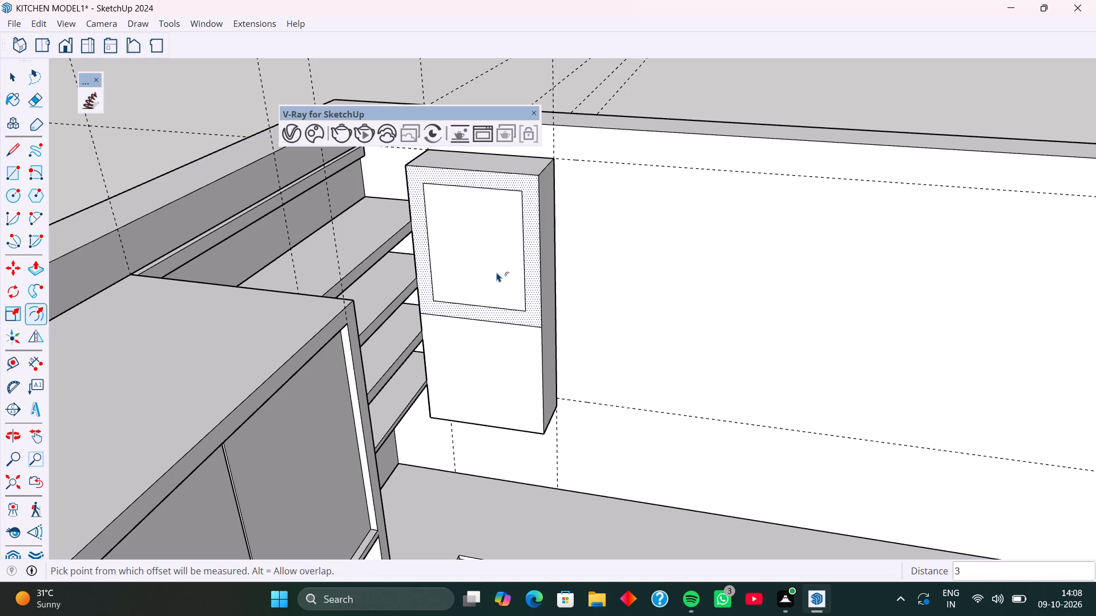
# Offset the outline of the wall cabinet's lower front face inward by the same 3 inches.
pyautogui.press('space')
pyautogui.click(467, 363)
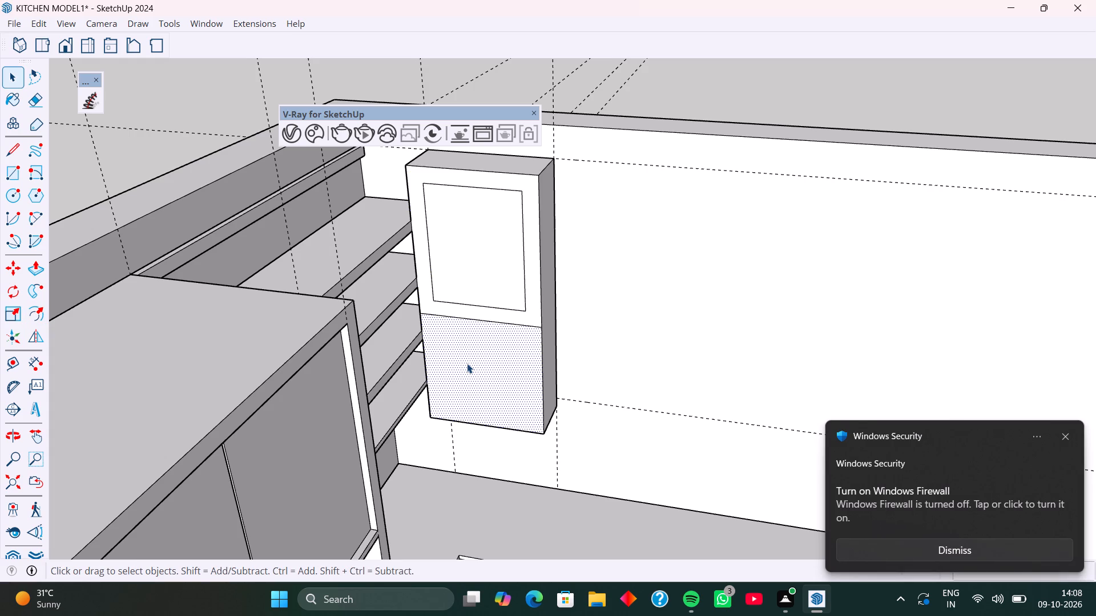
pyautogui.press('f')
pyautogui.doubleClick(467, 363)
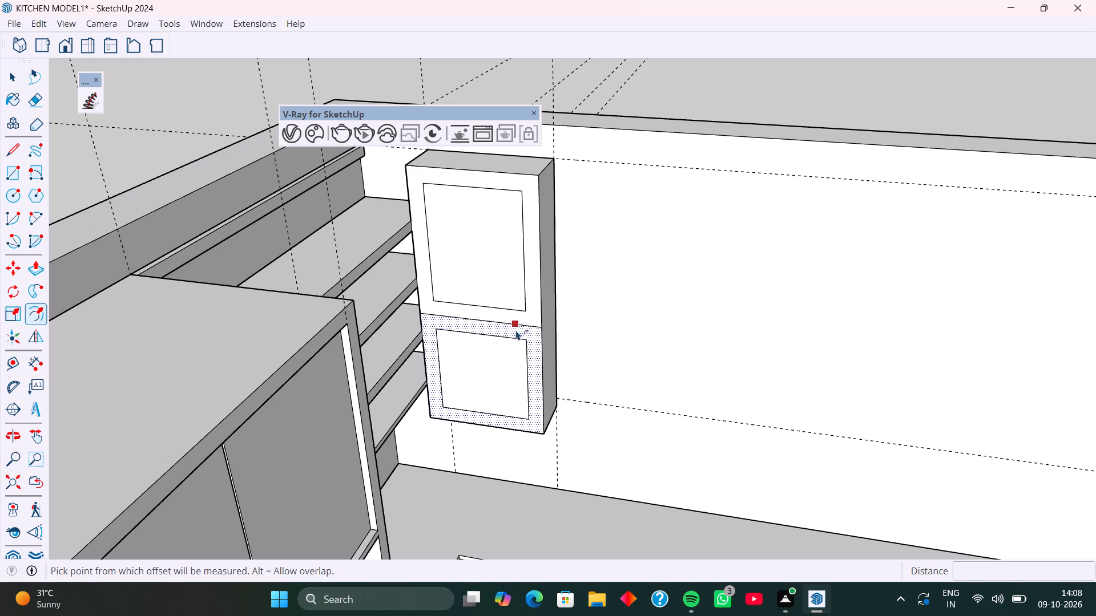
pyautogui.press('space')
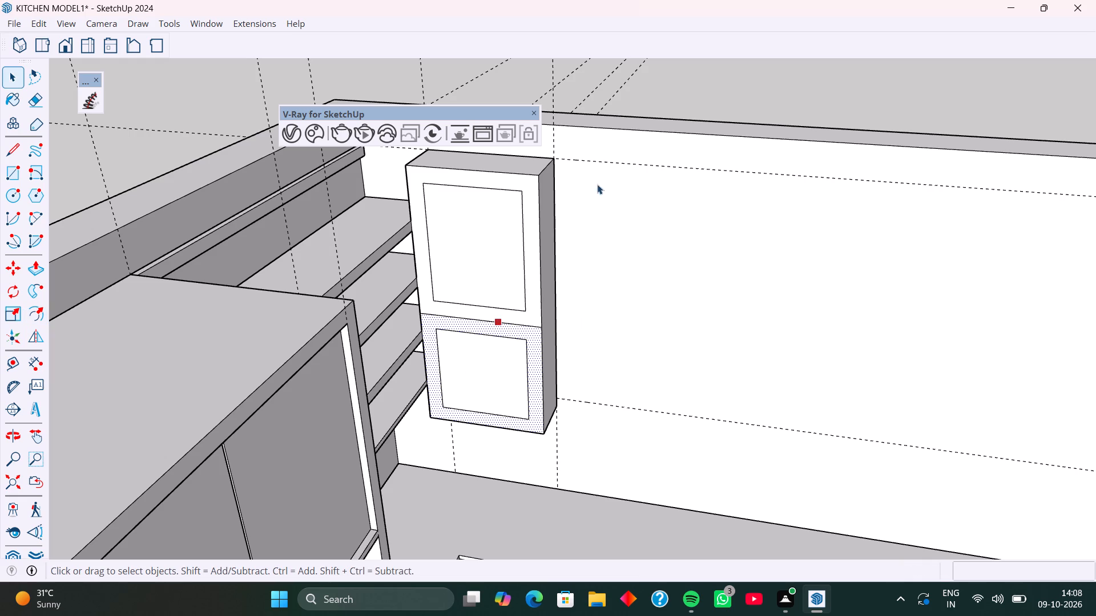
# Select the inset panel face inside the upper front frame of the wall cabinet.
pyautogui.click(511, 278)
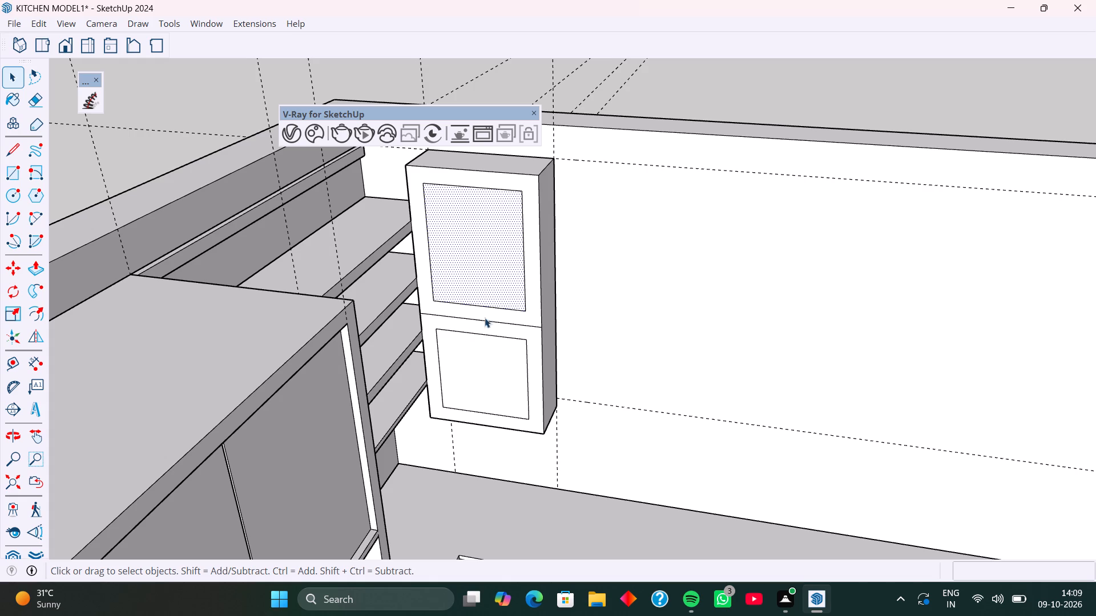
pyautogui.scroll(-8, 468, 337)
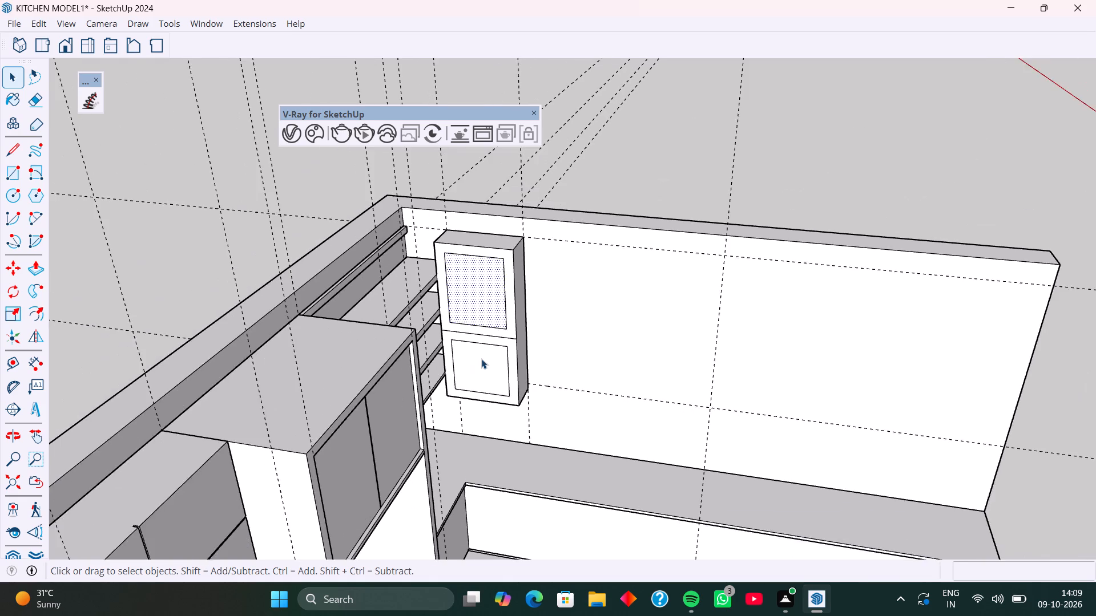
pyautogui.scroll(-3, 482, 359)
pyautogui.moveTo(495, 375); pyautogui.dragTo(445, 366, button='middle')
pyautogui.scroll(4, 461, 366)
pyautogui.moveTo(478, 366); pyautogui.dragTo(446, 359, button='middle')
pyautogui.moveTo(474, 341); pyautogui.dragTo(497, 337, button='middle')
pyautogui.scroll(1, 487, 339)
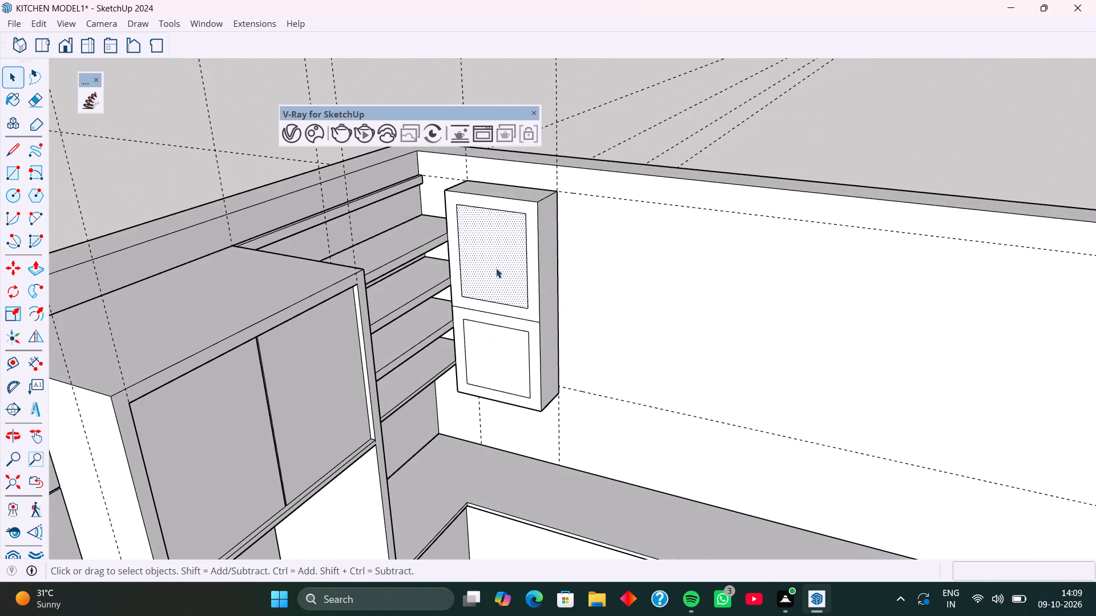
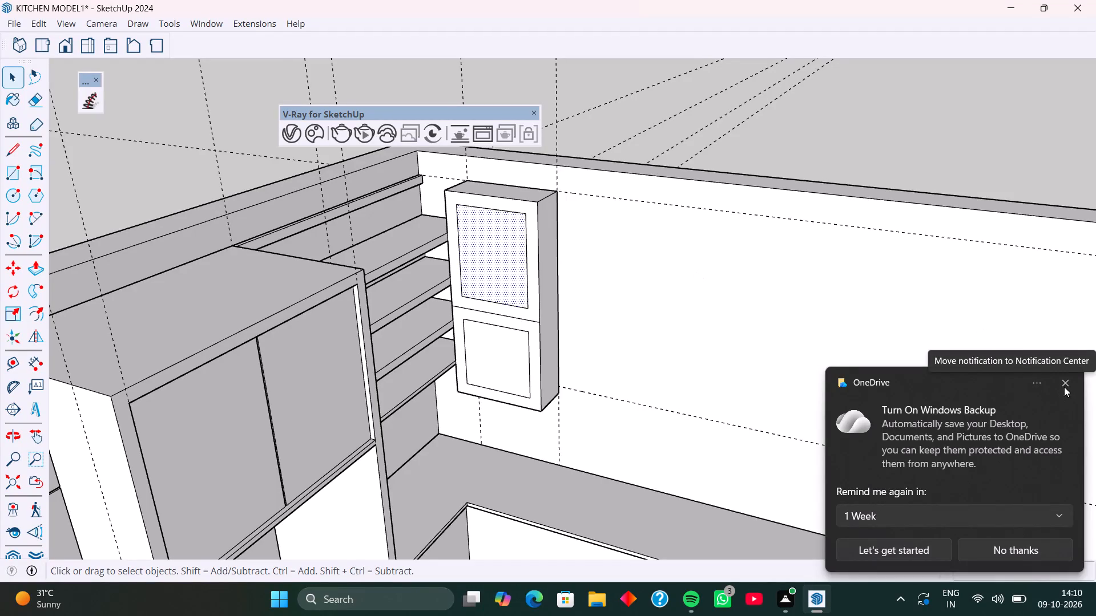
# Dismiss the OneDrive backup notification.
pyautogui.click(1064, 387)
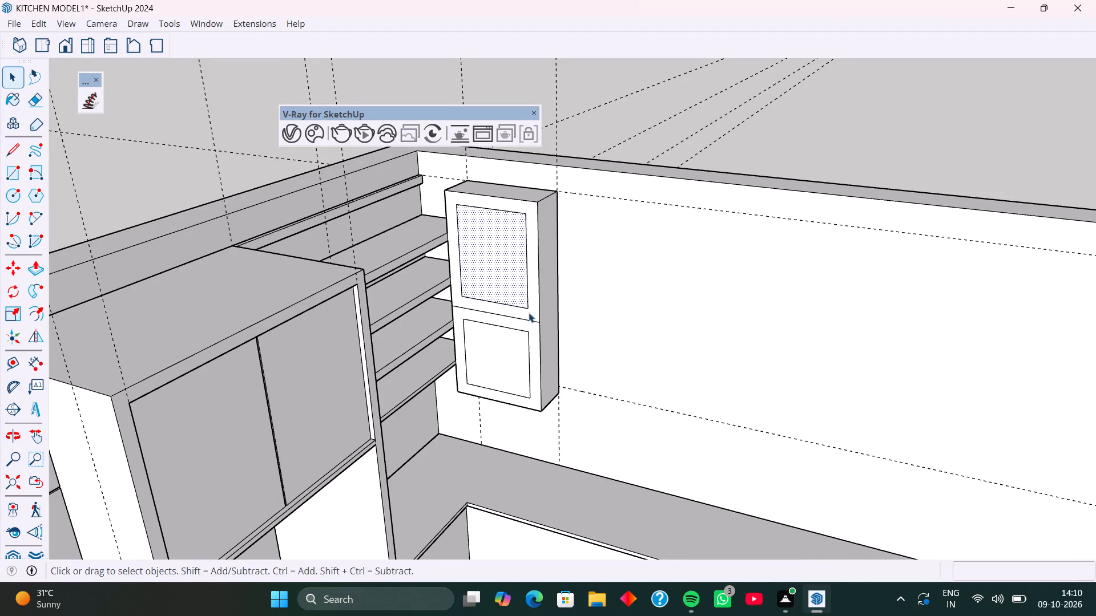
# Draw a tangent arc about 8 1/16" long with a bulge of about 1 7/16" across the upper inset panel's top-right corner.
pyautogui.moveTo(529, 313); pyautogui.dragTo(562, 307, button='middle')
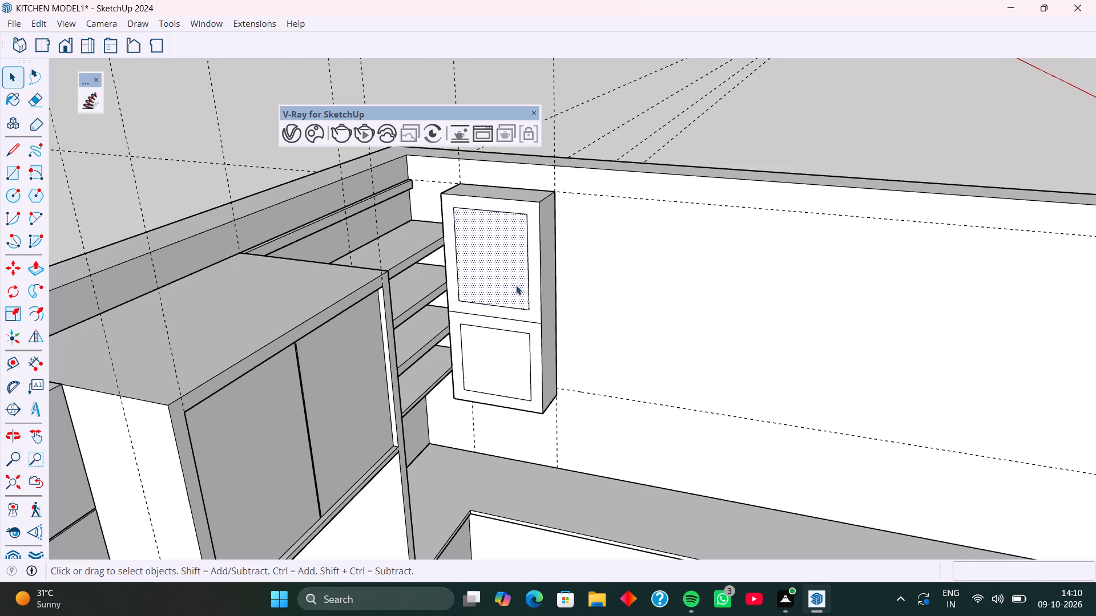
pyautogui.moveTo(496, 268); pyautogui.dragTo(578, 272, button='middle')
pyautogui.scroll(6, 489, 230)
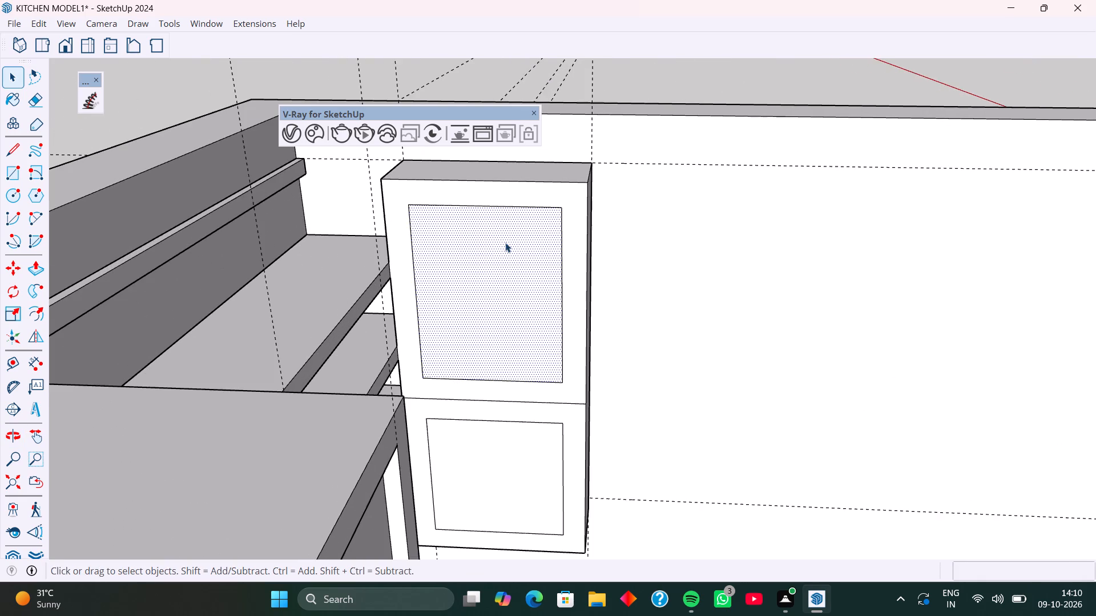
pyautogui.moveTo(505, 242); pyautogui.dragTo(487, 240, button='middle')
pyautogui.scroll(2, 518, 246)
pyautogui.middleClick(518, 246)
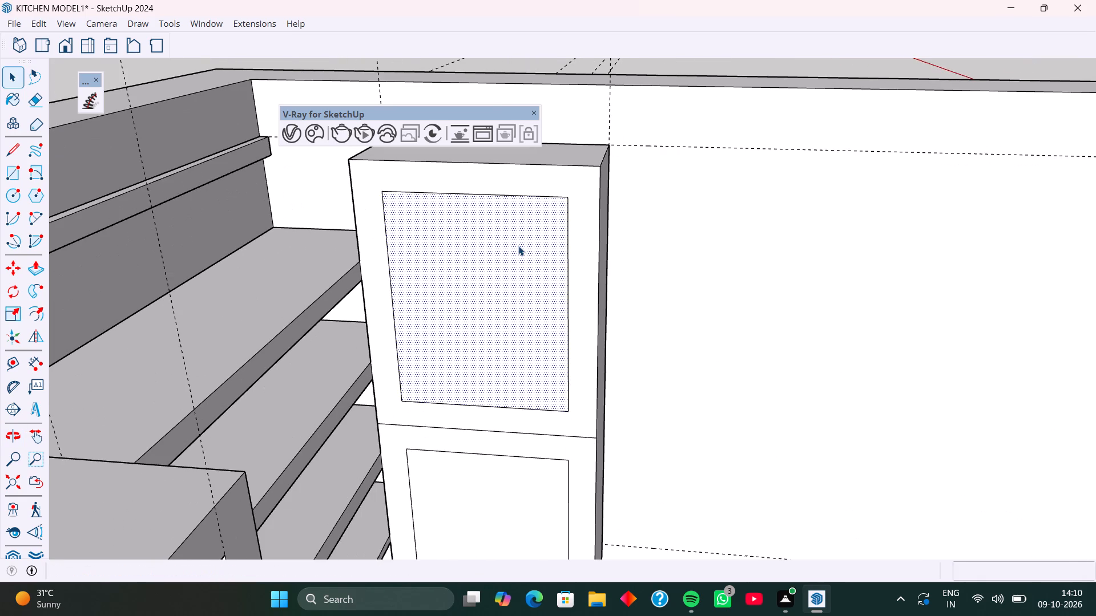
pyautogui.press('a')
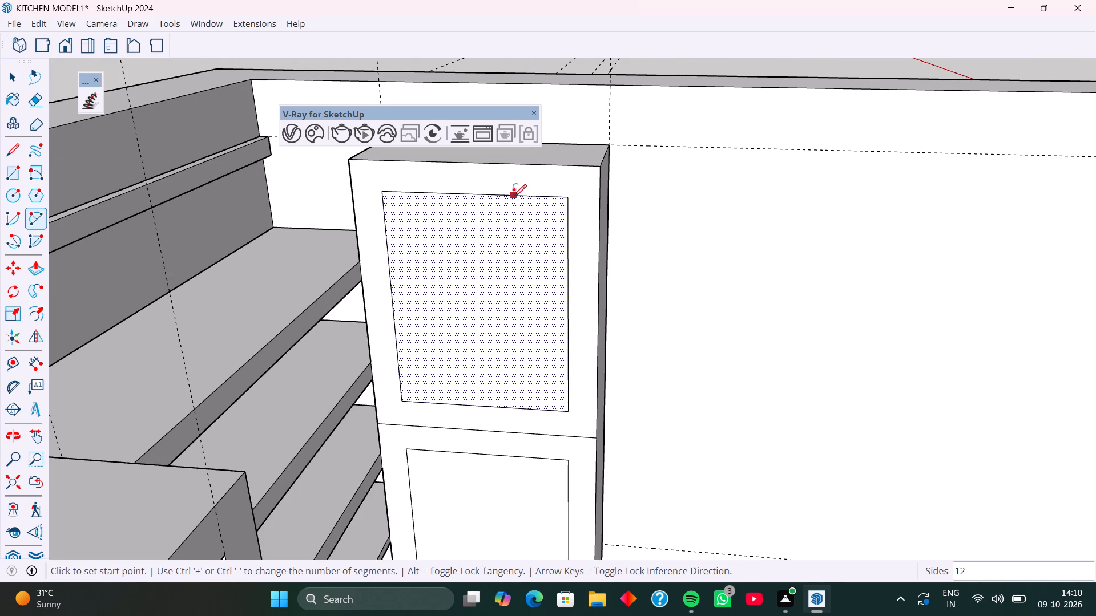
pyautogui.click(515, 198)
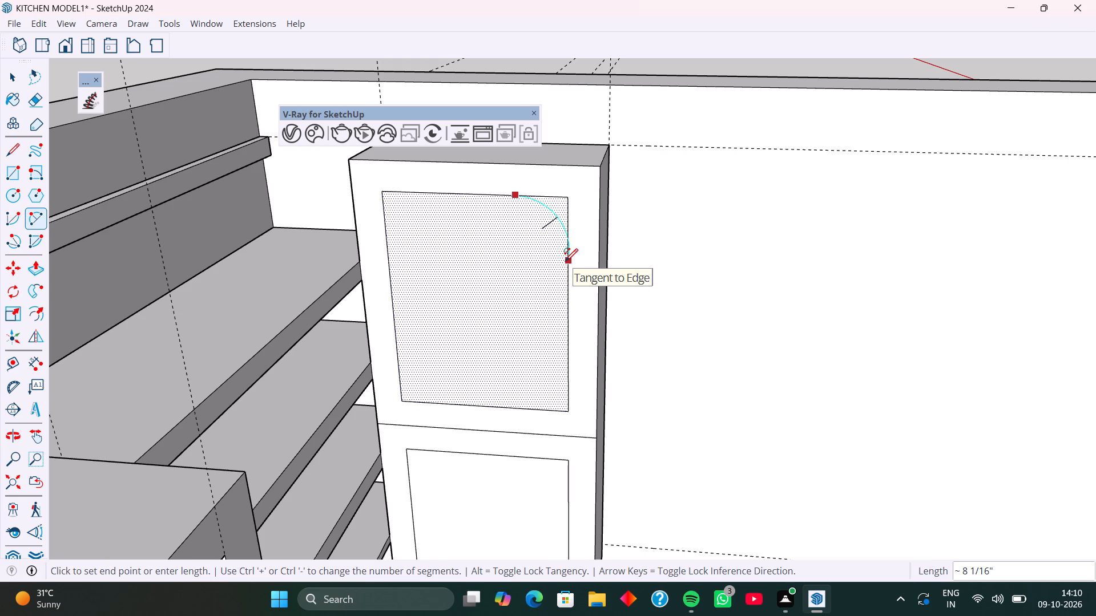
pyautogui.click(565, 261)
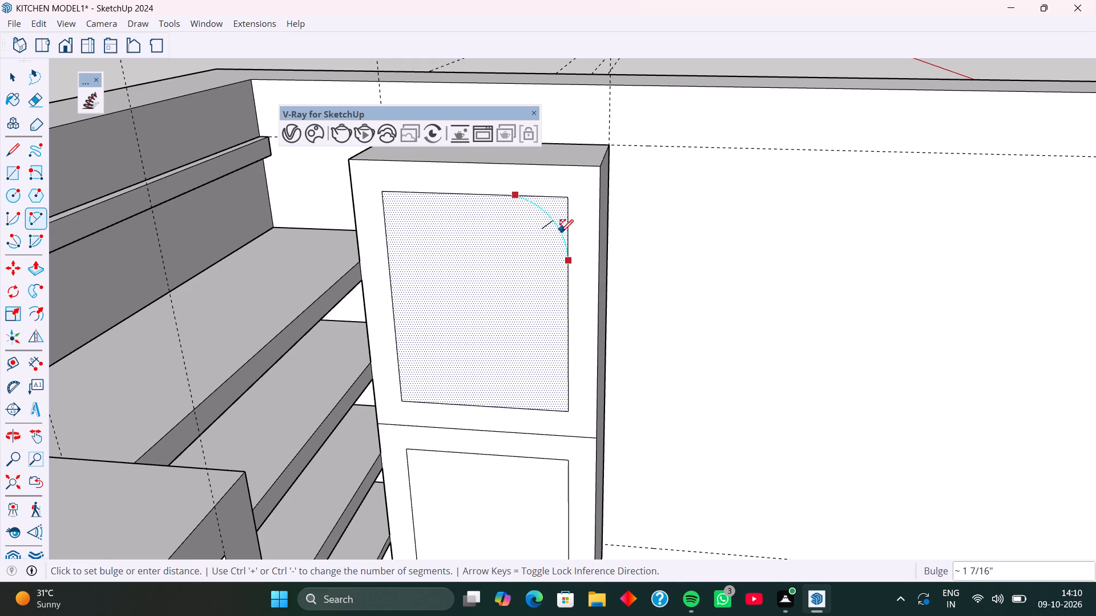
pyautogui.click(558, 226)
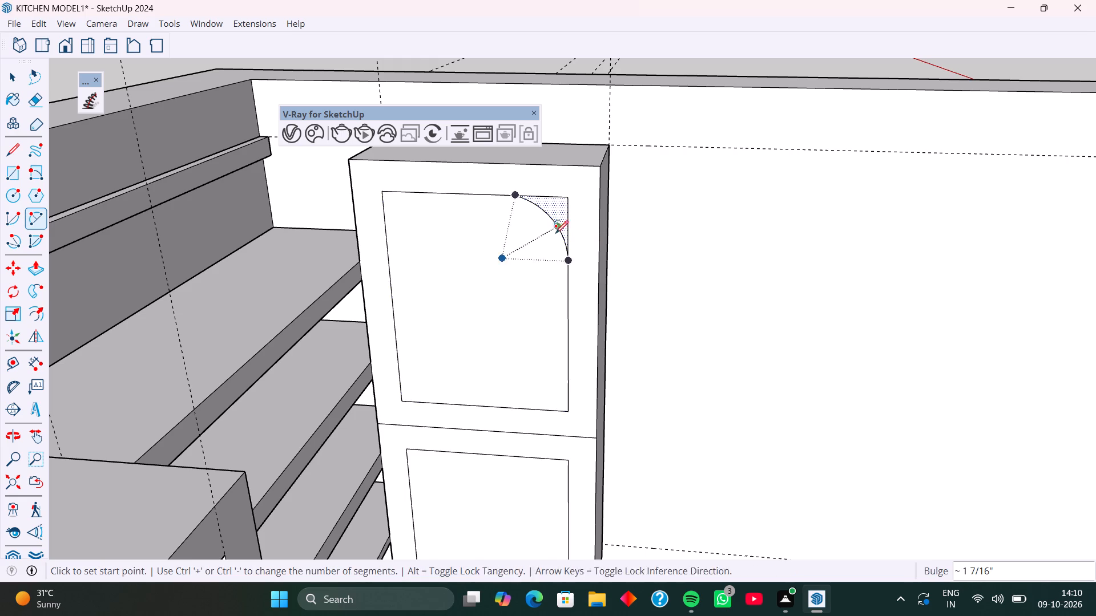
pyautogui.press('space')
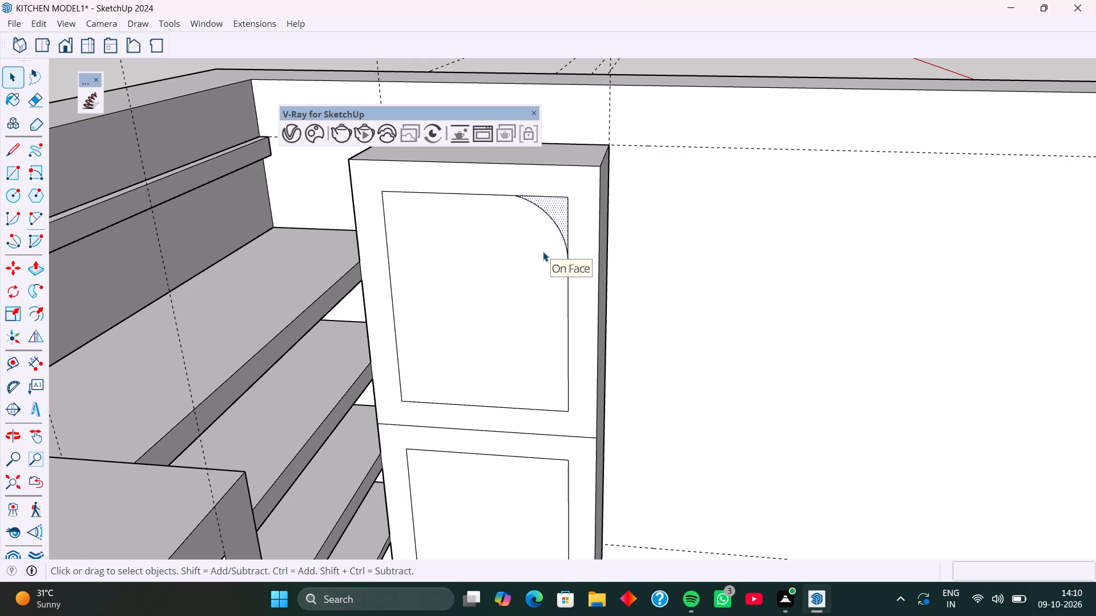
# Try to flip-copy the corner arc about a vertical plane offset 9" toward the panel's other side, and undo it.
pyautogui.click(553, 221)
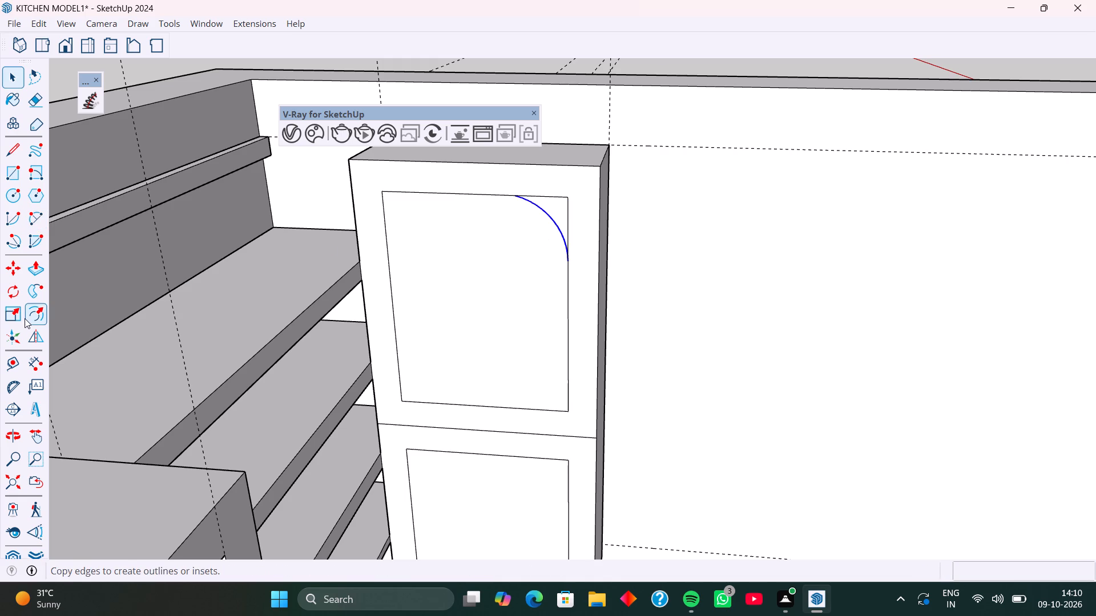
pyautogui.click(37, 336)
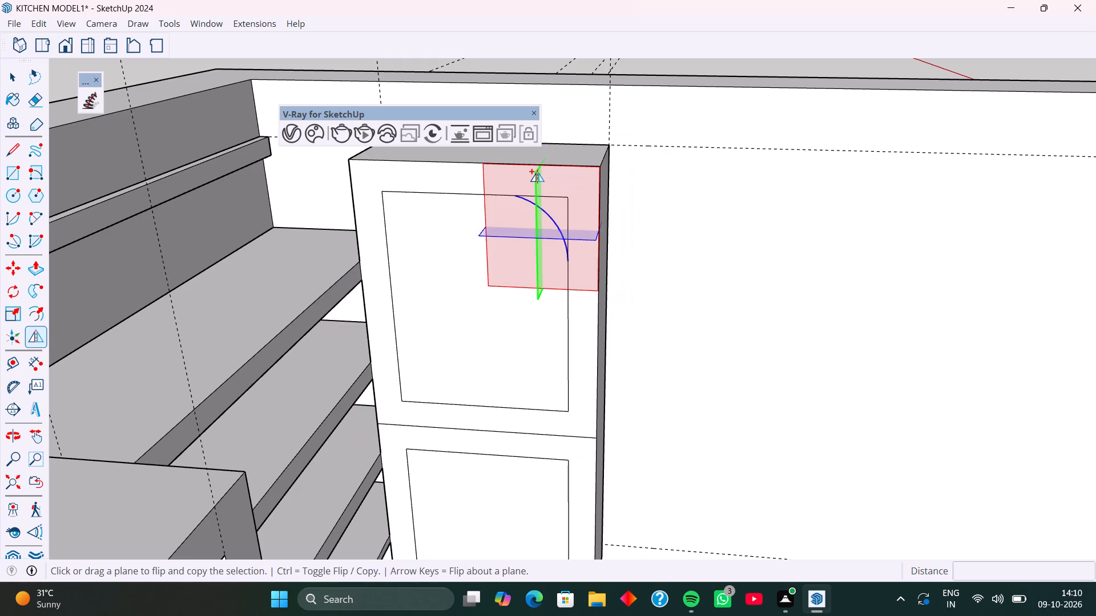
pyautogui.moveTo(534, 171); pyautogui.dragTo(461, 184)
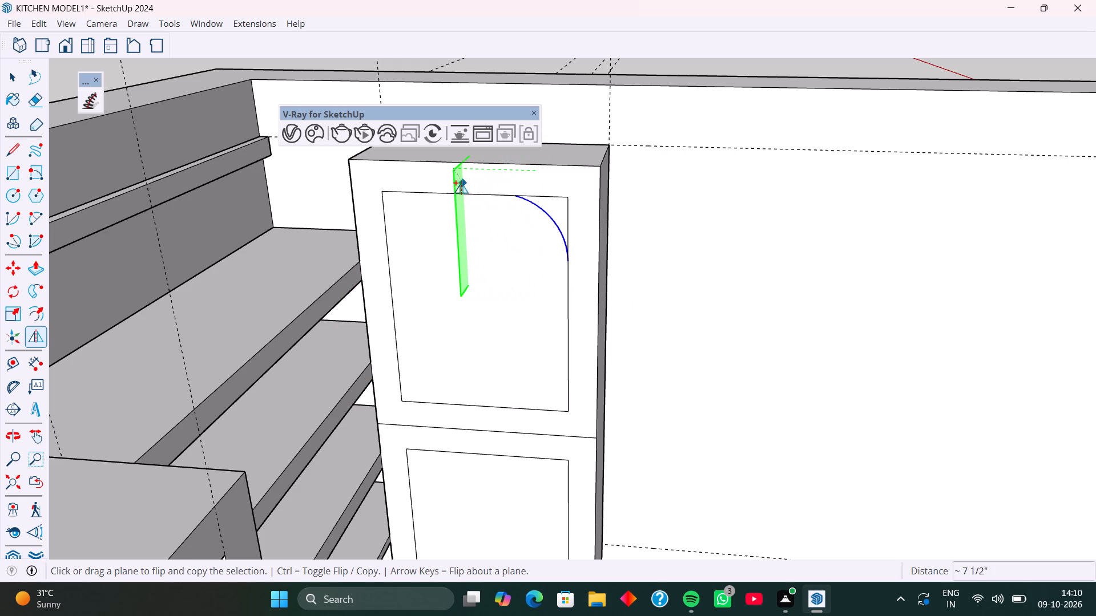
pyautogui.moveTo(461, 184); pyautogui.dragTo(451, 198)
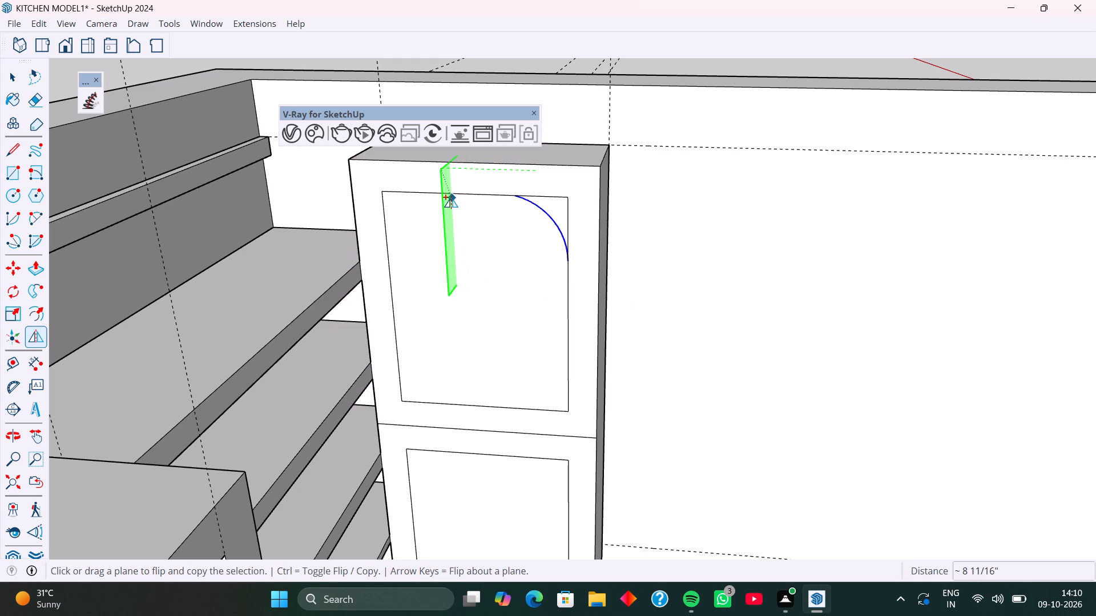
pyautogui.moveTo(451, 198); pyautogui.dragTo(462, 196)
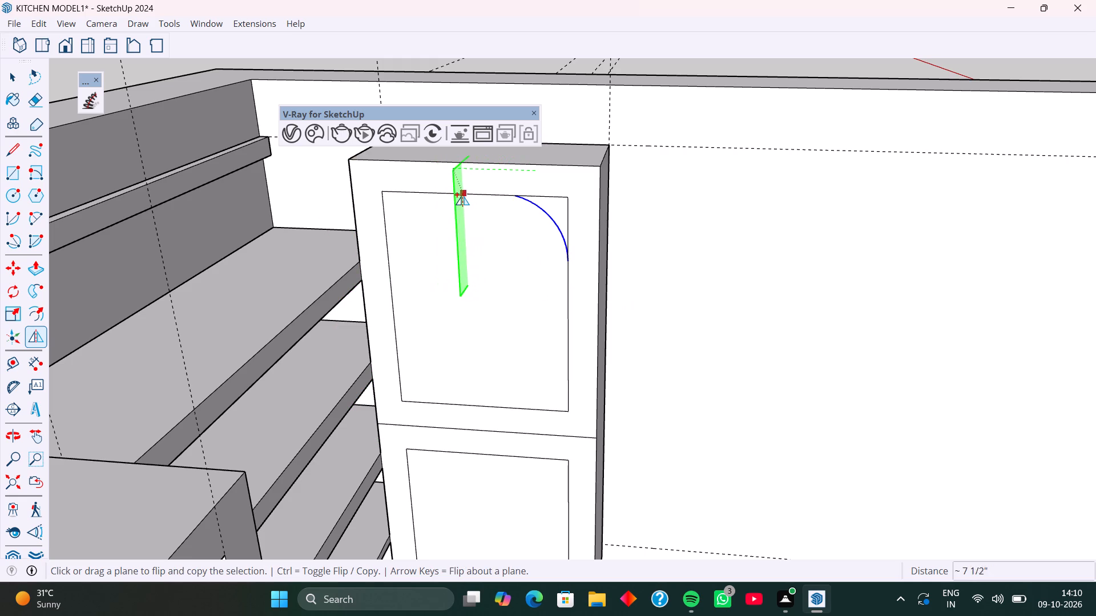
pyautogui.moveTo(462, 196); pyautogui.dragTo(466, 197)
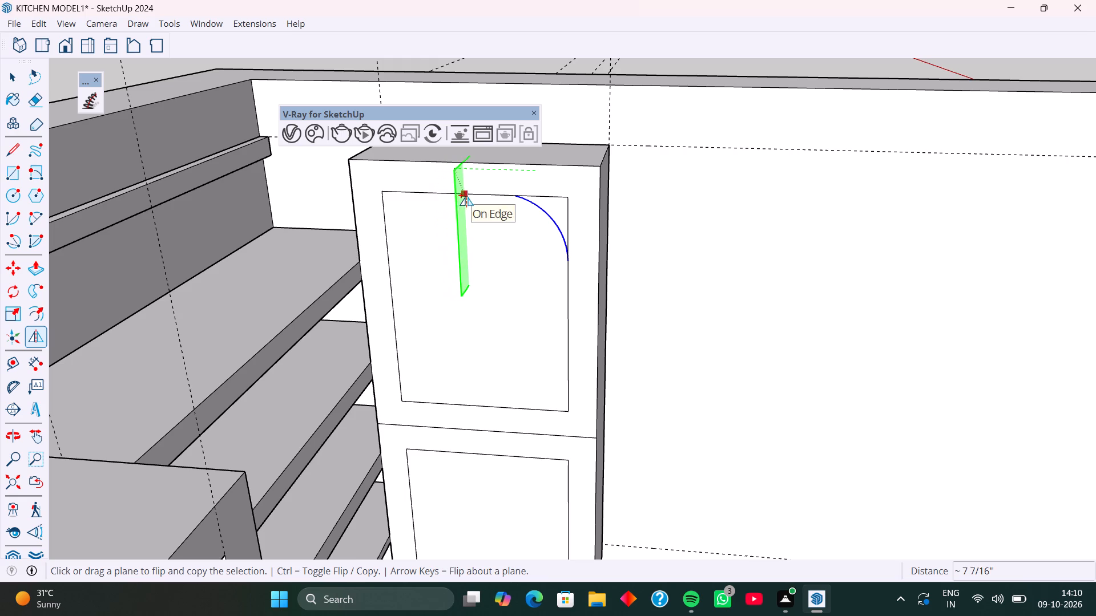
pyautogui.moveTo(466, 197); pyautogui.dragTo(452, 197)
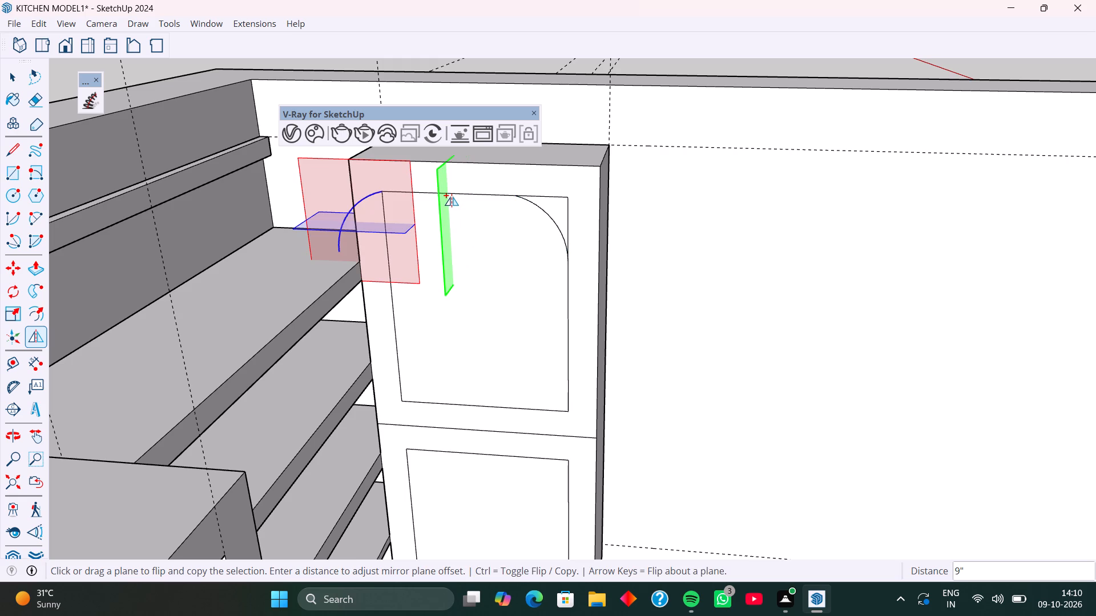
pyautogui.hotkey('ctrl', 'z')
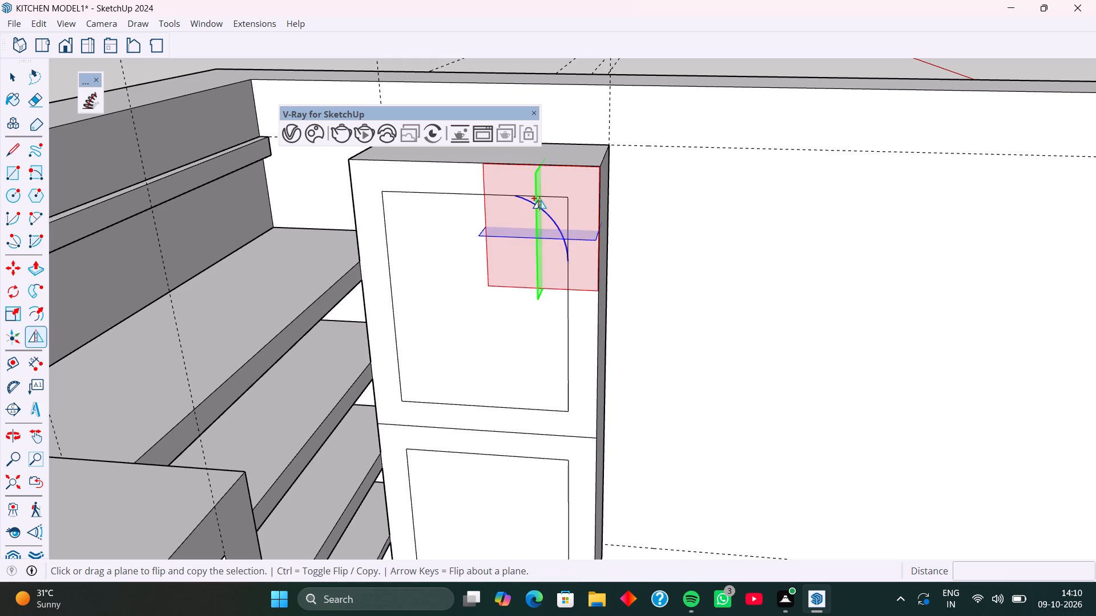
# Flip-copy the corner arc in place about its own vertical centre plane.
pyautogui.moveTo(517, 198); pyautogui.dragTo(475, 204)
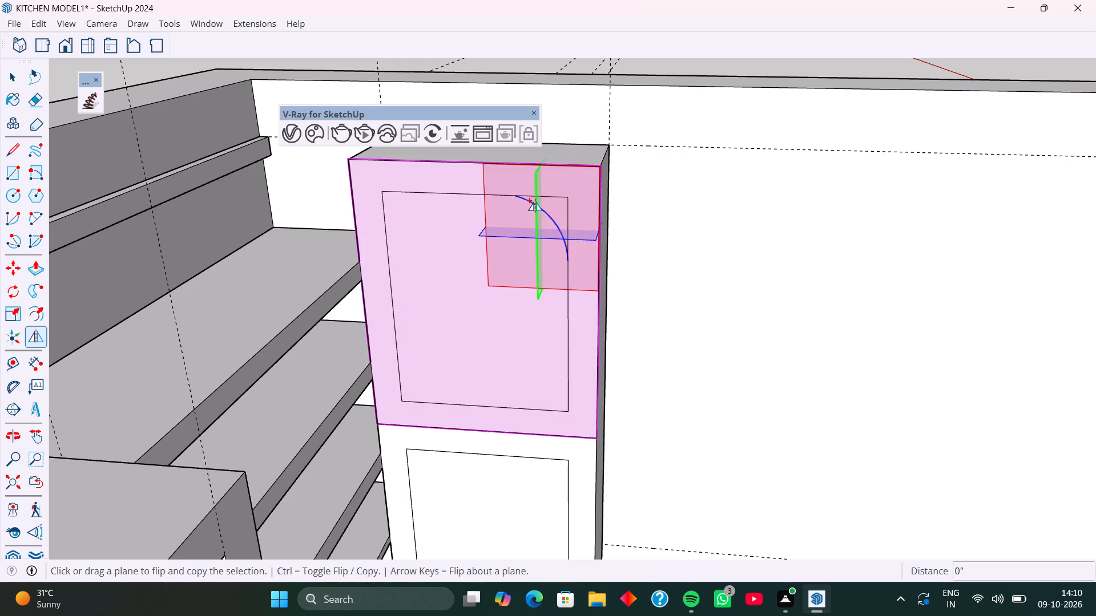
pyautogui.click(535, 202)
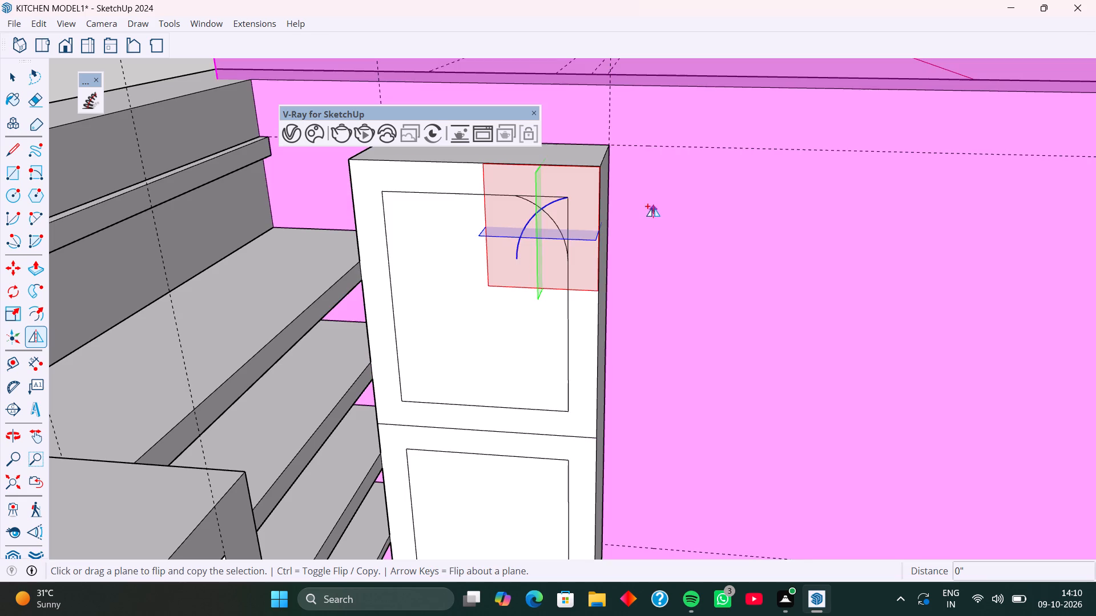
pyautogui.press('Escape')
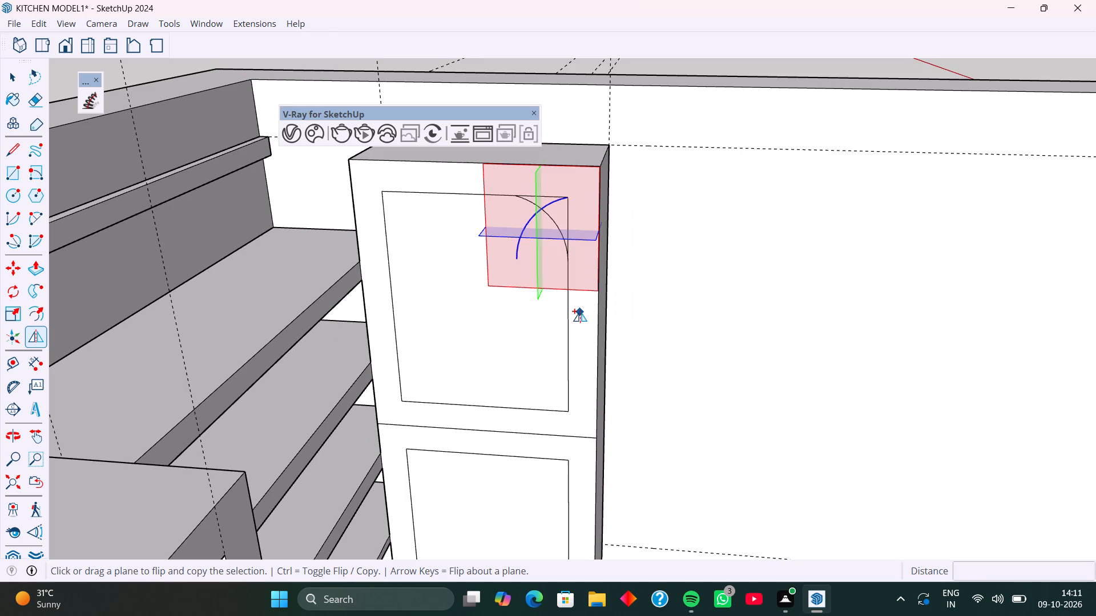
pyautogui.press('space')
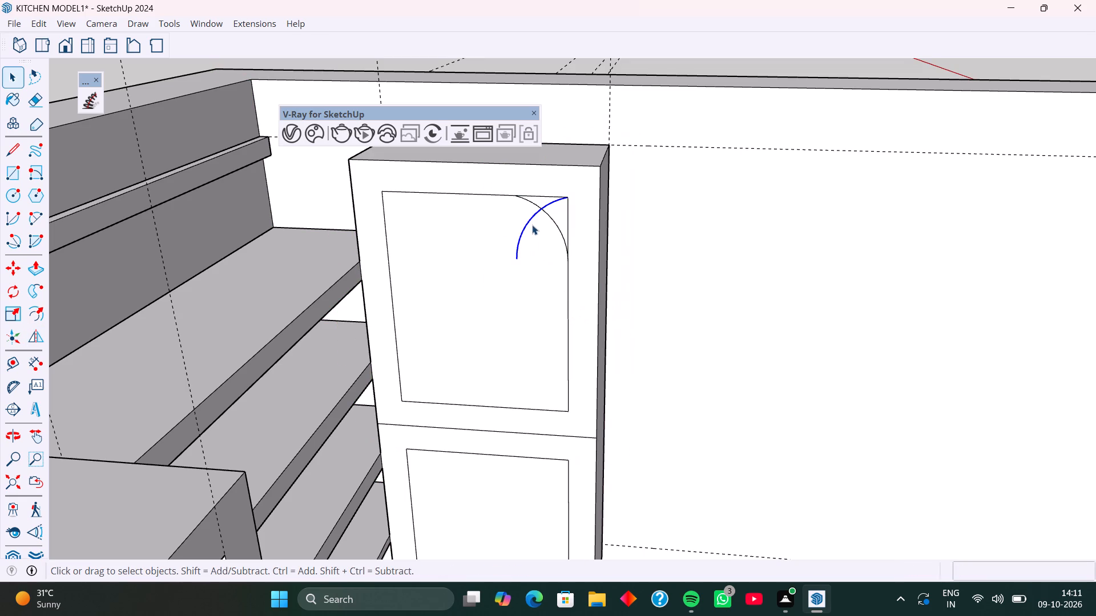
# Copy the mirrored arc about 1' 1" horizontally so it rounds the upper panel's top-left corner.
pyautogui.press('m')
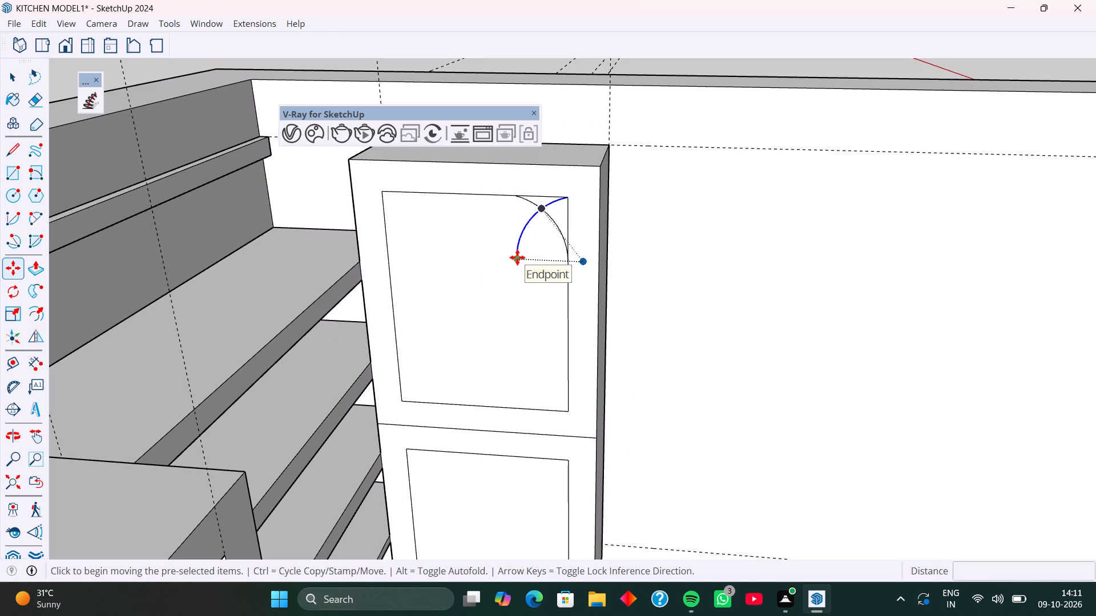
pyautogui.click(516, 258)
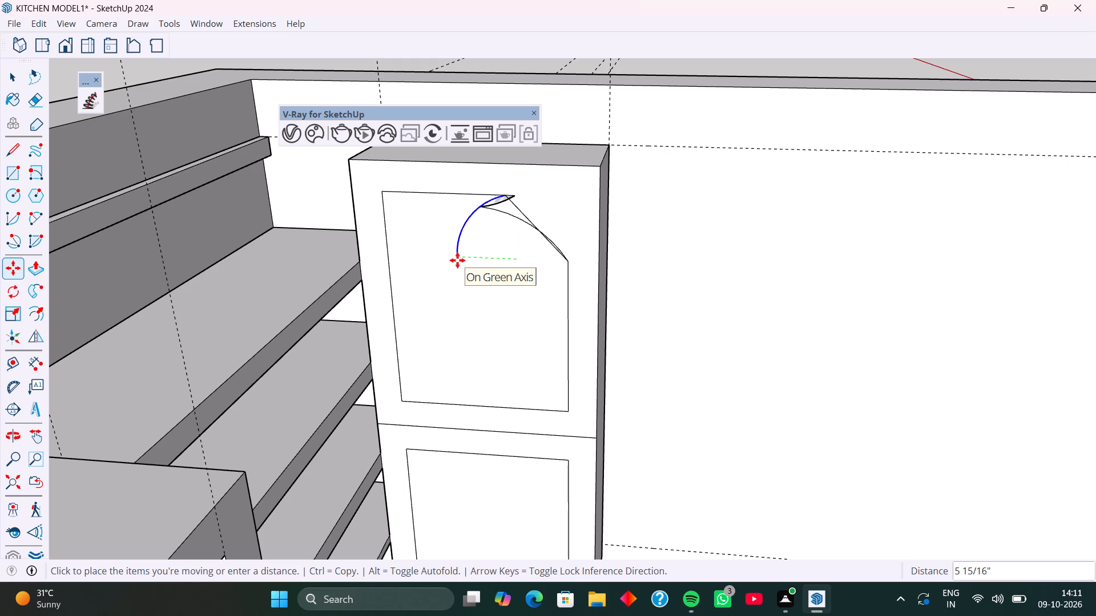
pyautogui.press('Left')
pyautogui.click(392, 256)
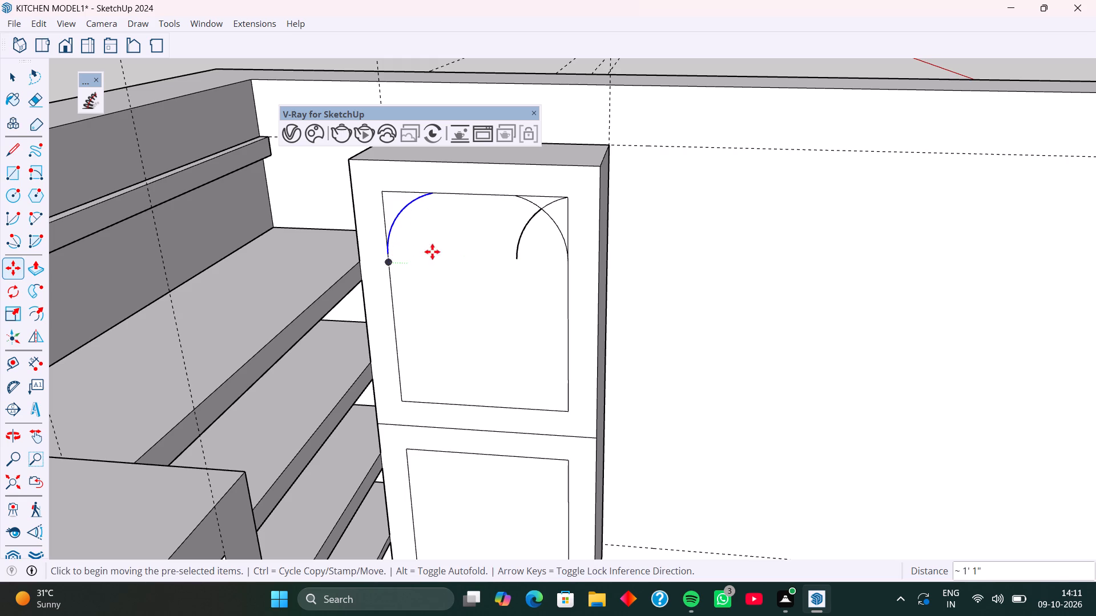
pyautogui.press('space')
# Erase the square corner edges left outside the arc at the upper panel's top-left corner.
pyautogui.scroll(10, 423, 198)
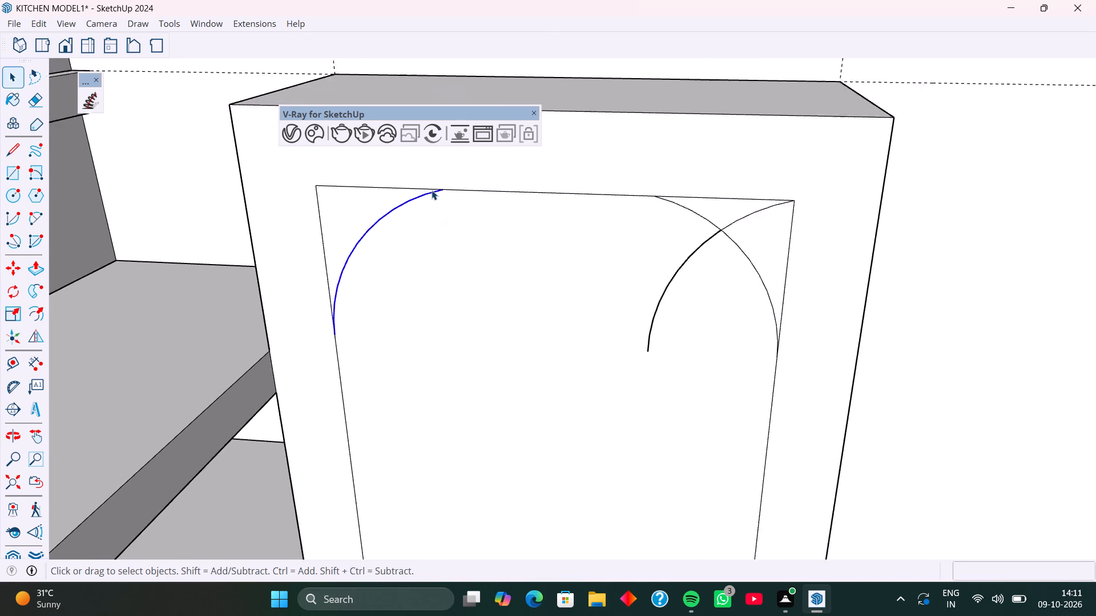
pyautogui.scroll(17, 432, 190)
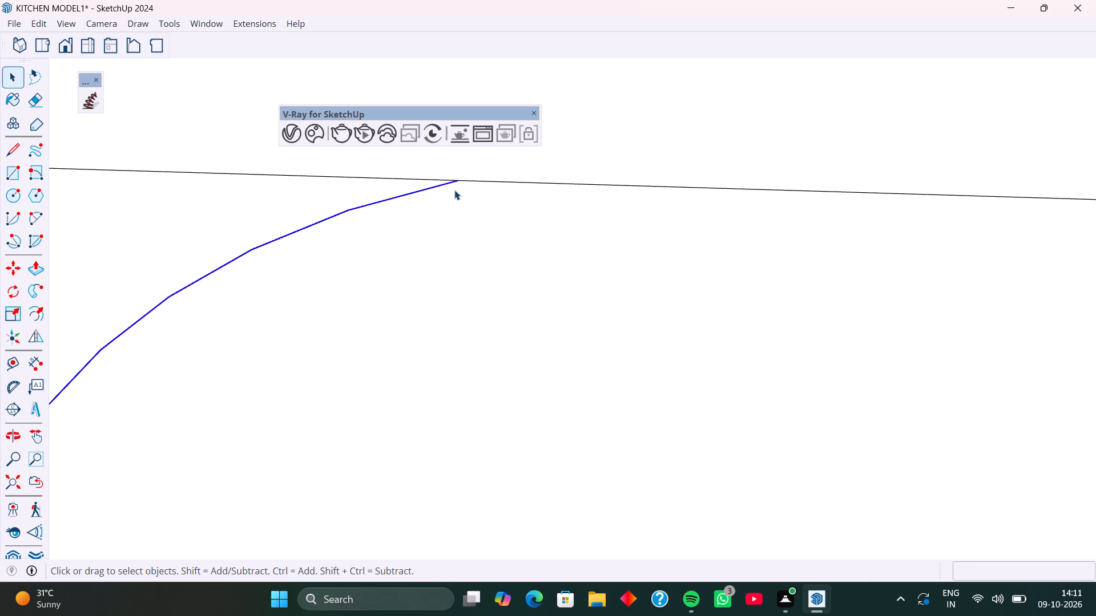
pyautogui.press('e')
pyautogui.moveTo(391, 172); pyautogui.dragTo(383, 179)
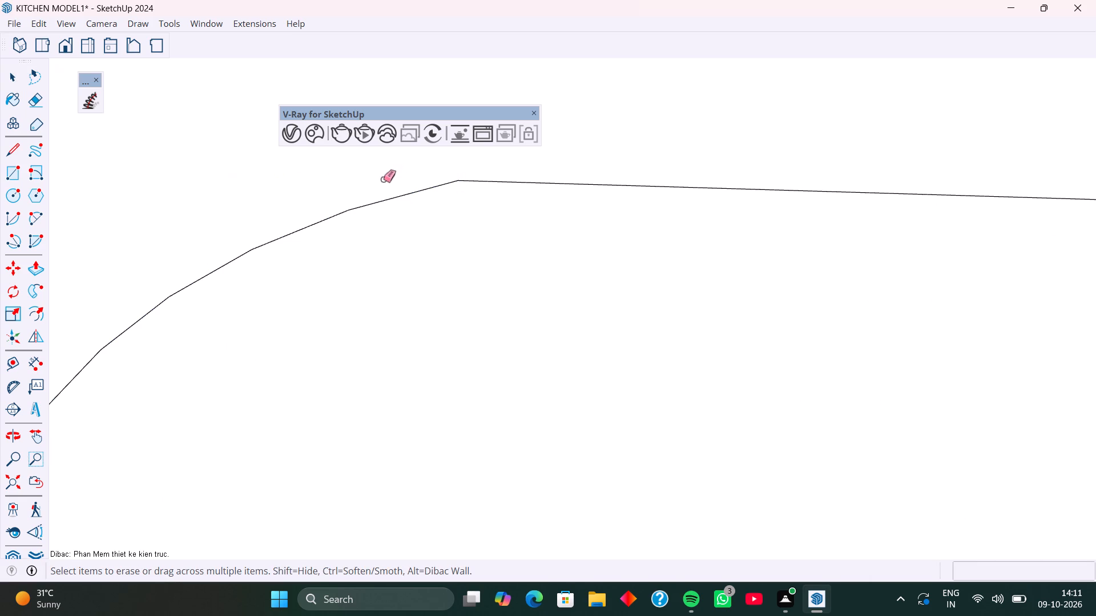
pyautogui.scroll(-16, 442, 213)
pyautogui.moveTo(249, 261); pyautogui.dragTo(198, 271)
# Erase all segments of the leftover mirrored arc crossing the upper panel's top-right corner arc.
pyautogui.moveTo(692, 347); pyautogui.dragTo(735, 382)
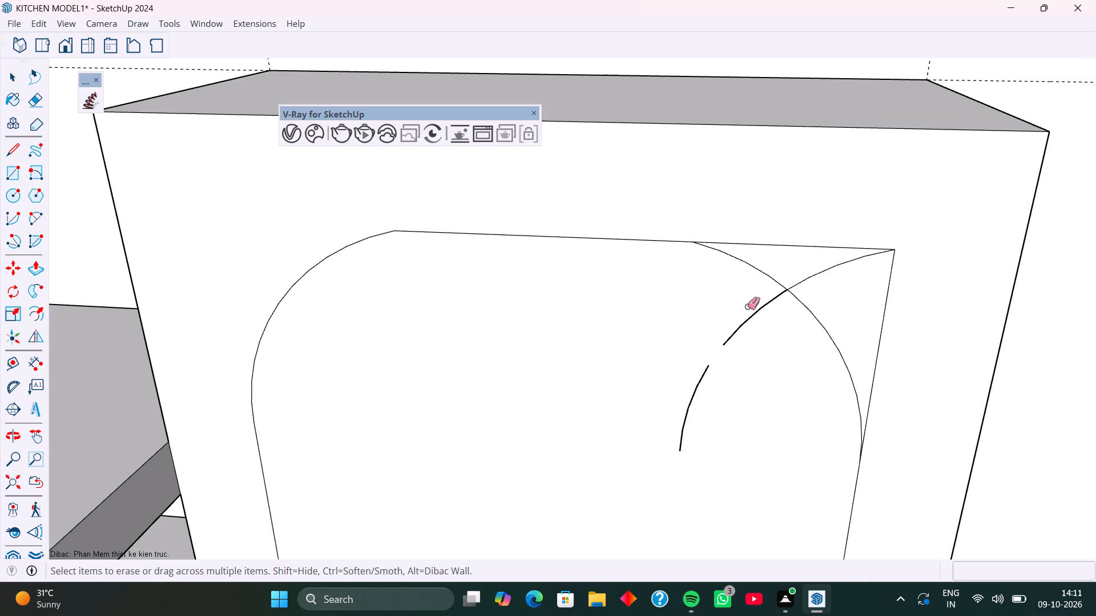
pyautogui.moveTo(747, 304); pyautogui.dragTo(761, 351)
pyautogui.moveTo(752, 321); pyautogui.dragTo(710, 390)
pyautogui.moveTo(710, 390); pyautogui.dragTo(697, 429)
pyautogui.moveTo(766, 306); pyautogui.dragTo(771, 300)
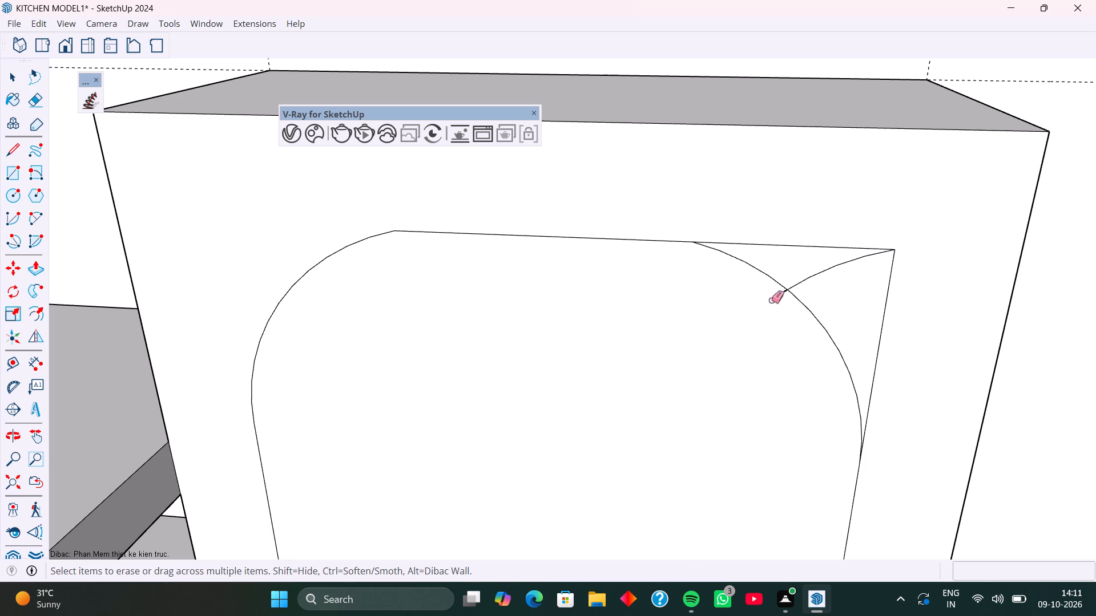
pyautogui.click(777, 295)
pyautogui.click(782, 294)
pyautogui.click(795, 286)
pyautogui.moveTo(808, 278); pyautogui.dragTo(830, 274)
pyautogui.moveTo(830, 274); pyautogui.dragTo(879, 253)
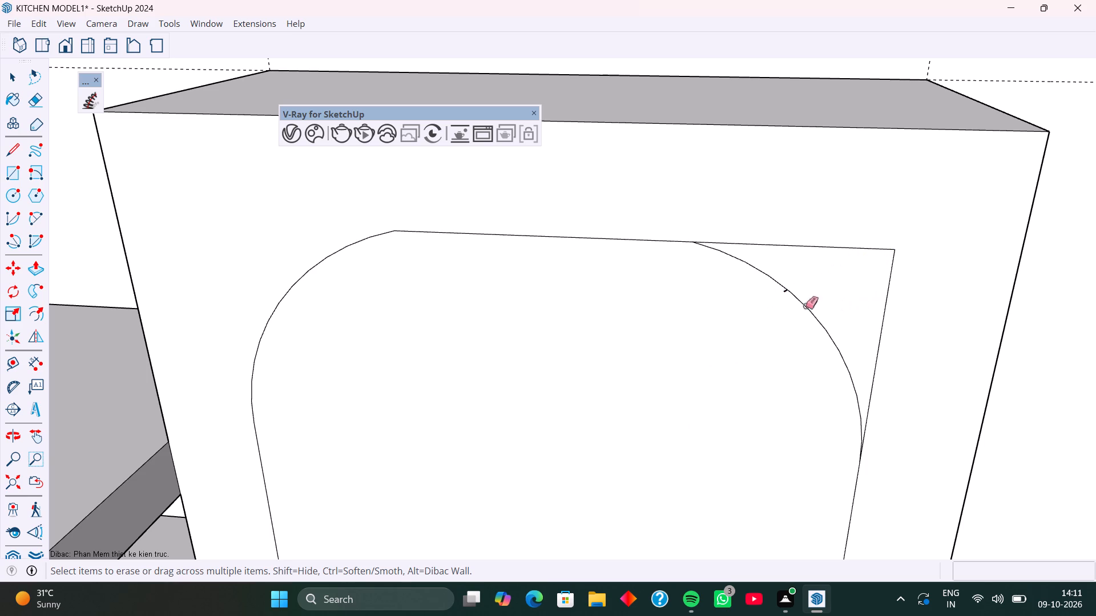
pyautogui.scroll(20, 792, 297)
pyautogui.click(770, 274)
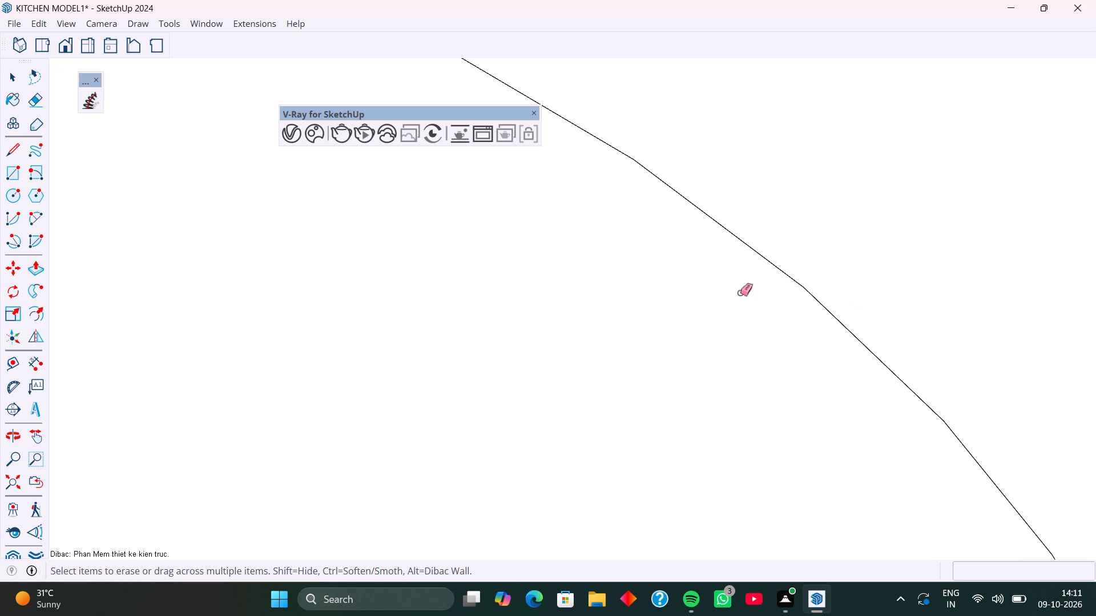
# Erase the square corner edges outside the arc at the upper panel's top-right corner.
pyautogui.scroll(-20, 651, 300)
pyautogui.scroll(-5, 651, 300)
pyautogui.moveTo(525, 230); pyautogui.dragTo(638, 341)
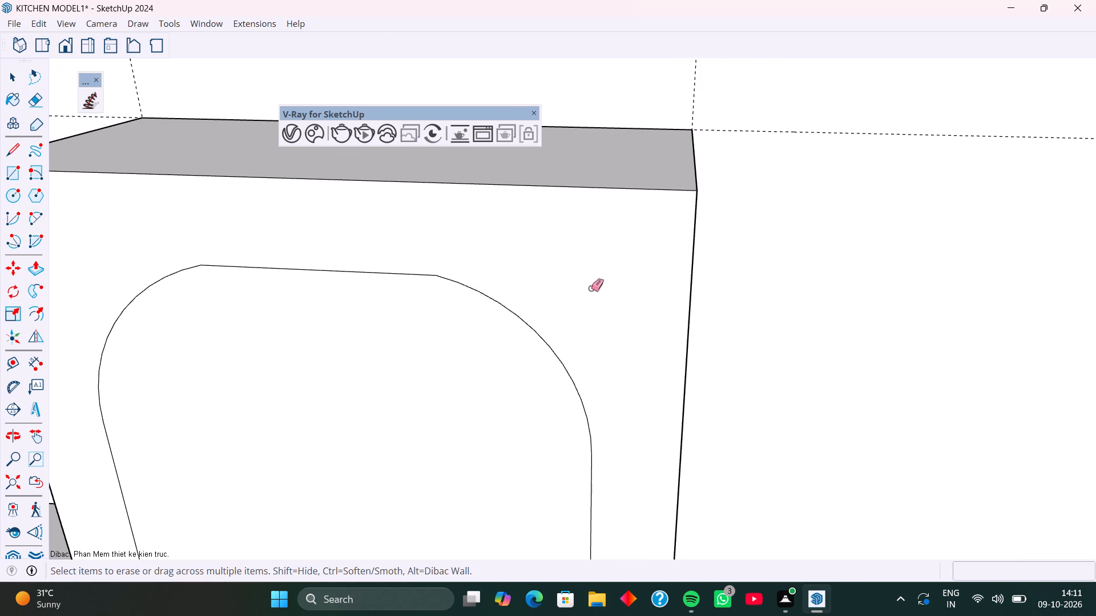
# Undo the rounded-corner edits and the inset outlines on the wall cabinet's front.
pyautogui.hotkey('ctrl', 'z')
pyautogui.hotkey('ctrl', 'z')
pyautogui.hotkey('ctrl', 'z')
pyautogui.hotkey('ctrl', 'z')
pyautogui.hotkey('ctrl', 'z')
pyautogui.hotkey('ctrl', 'z')
pyautogui.hotkey('ctrl', 'z')
pyautogui.hotkey('ctrl', 'z')
pyautogui.hotkey('ctrl', 'z')
pyautogui.hotkey('ctrl', 'z')
pyautogui.hotkey('ctrl', 'z')
pyautogui.hotkey('ctrl', 'z')
pyautogui.hotkey('ctrl', 'z')
pyautogui.hotkey('ctrl', 'z')
pyautogui.hotkey('ctrl', 'z')
pyautogui.hotkey('ctrl', 'z')
pyautogui.hotkey('ctrl', 'z')
pyautogui.hotkey('ctrl', 'z')
pyautogui.hotkey('ctrl', 'z')
pyautogui.hotkey('ctrl', 'z')
pyautogui.hotkey('ctrl', 'z')
pyautogui.hotkey('ctrl', 'z')
pyautogui.hotkey('ctrl', 'z')
pyautogui.hotkey('ctrl', 'z')
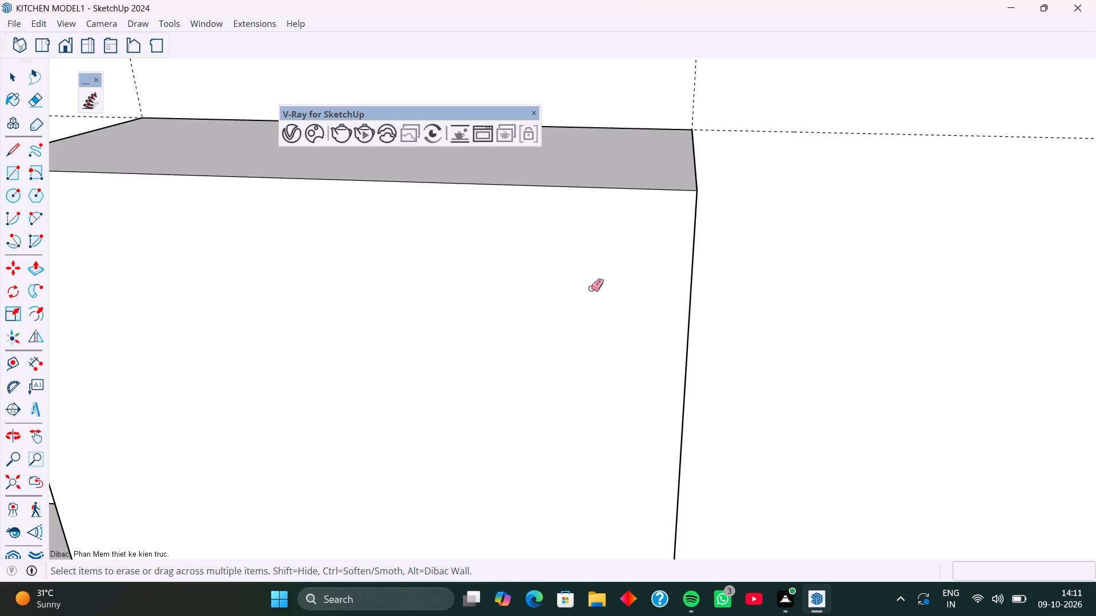
# Redo the inset outline on the wall cabinet's front and the arc at its top-right corner.
pyautogui.hotkey('ctrl', 'y')
pyautogui.hotkey('ctrl', 'y')
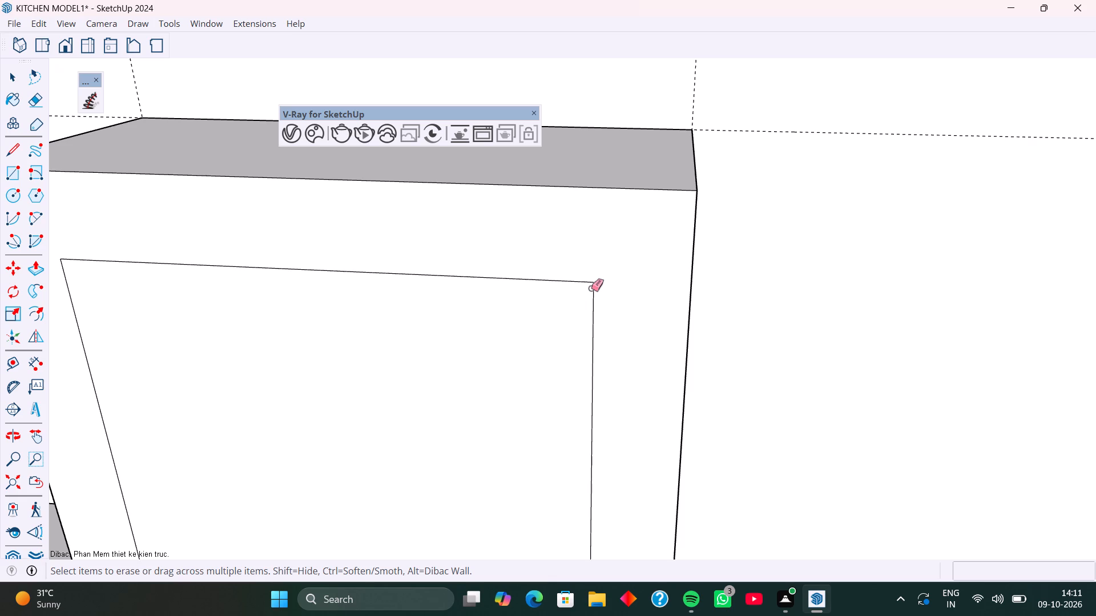
pyautogui.hotkey('ctrl', 'y')
# Select the outline's top-right corner arc and show the Default Tray with the Styles section collapsed.
pyautogui.press('space')
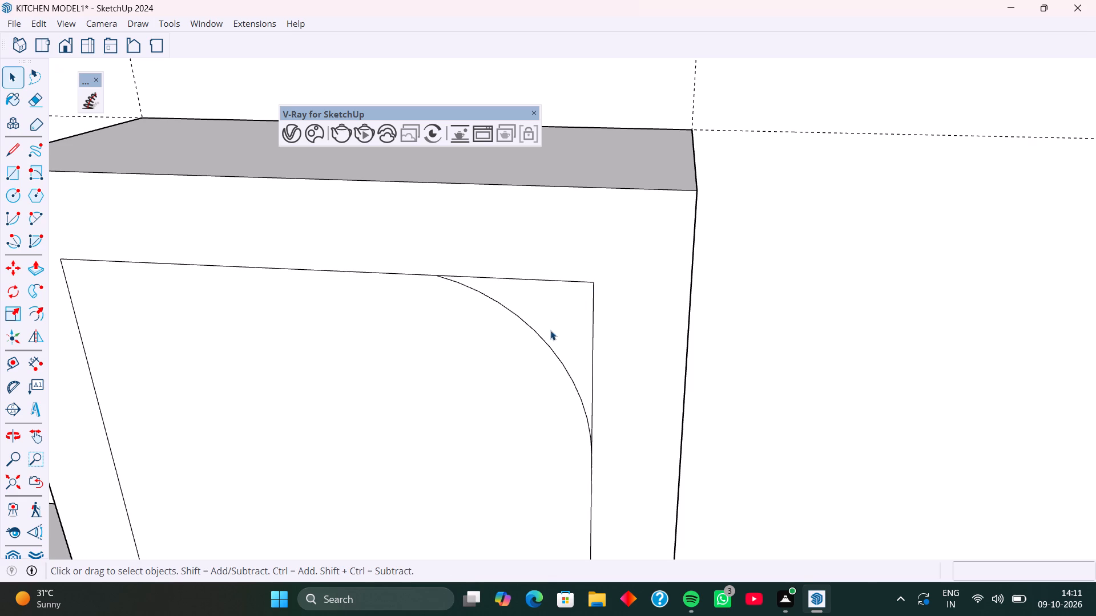
pyautogui.click(544, 341)
pyautogui.rightClick(544, 341)
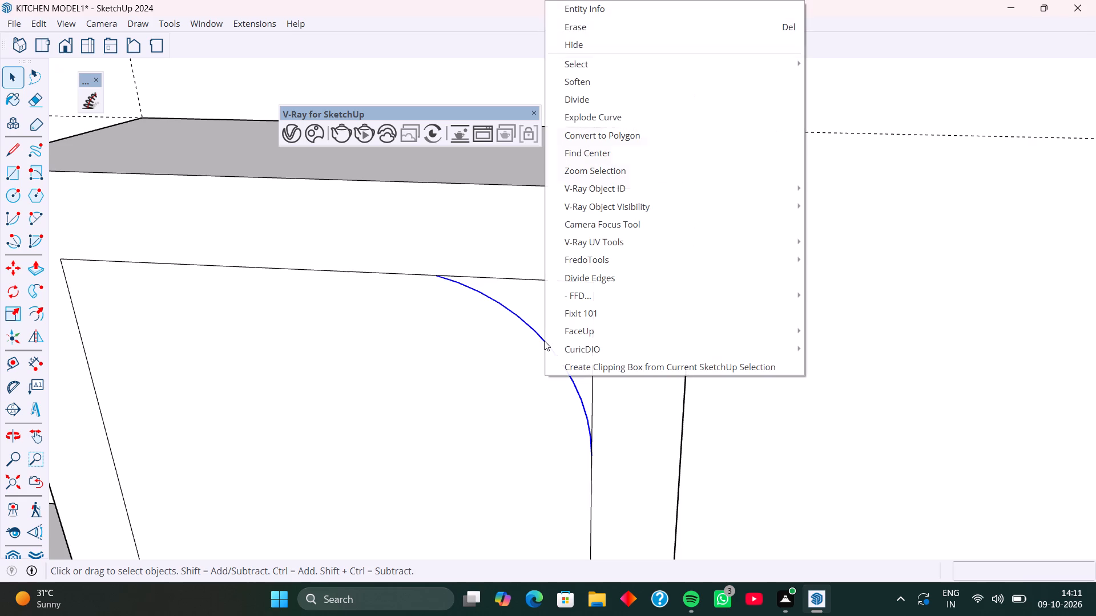
pyautogui.click(544, 341)
pyautogui.click(544, 341)
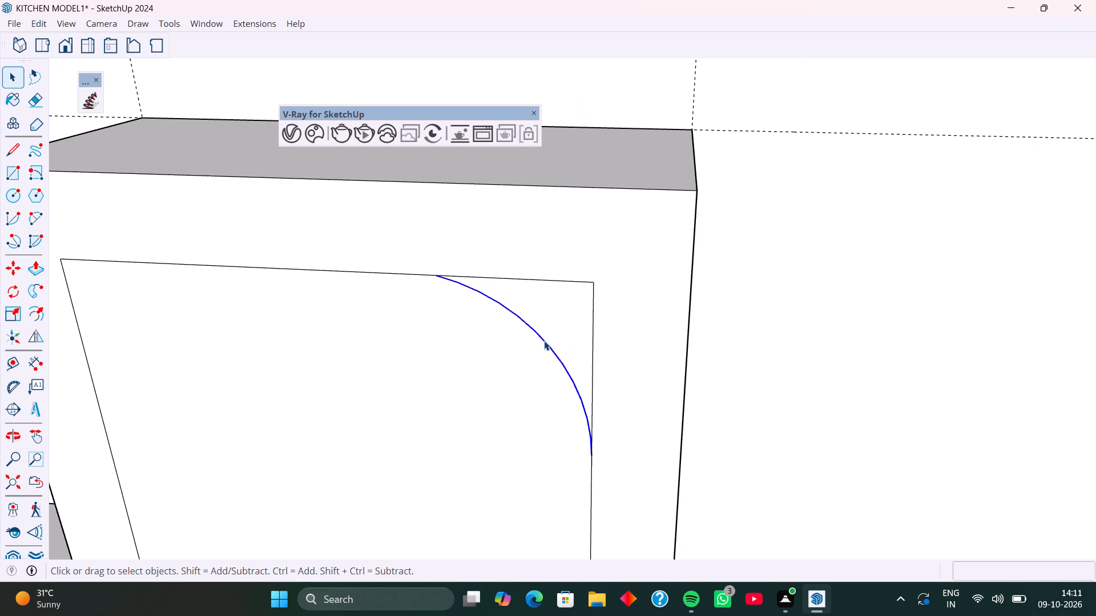
pyautogui.click(544, 341)
pyautogui.click(546, 341)
pyautogui.rightClick(546, 341)
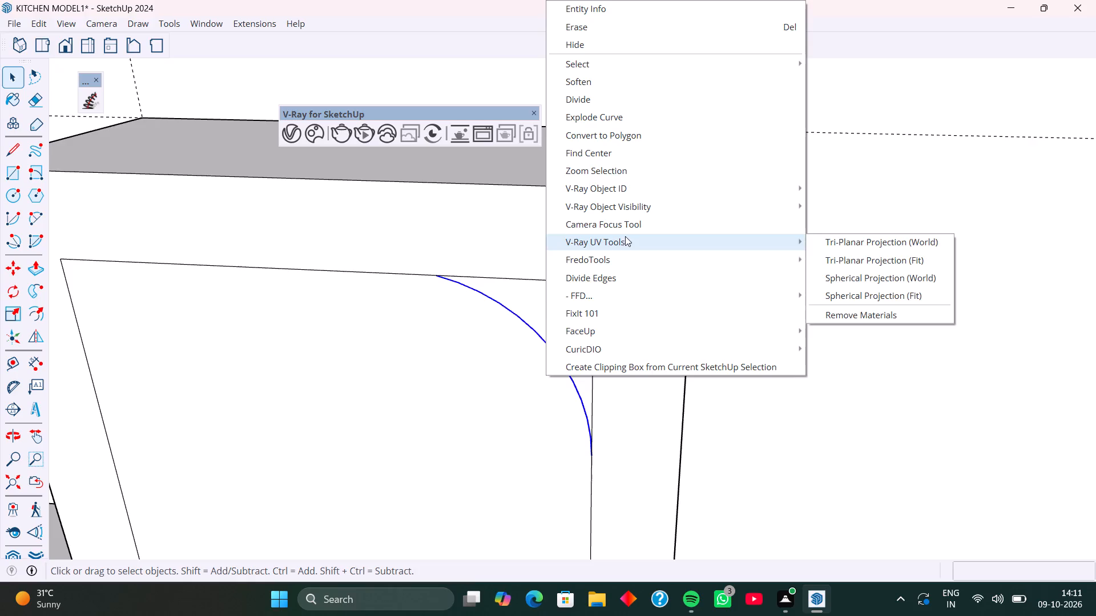
pyautogui.click(498, 355)
pyautogui.click(528, 324)
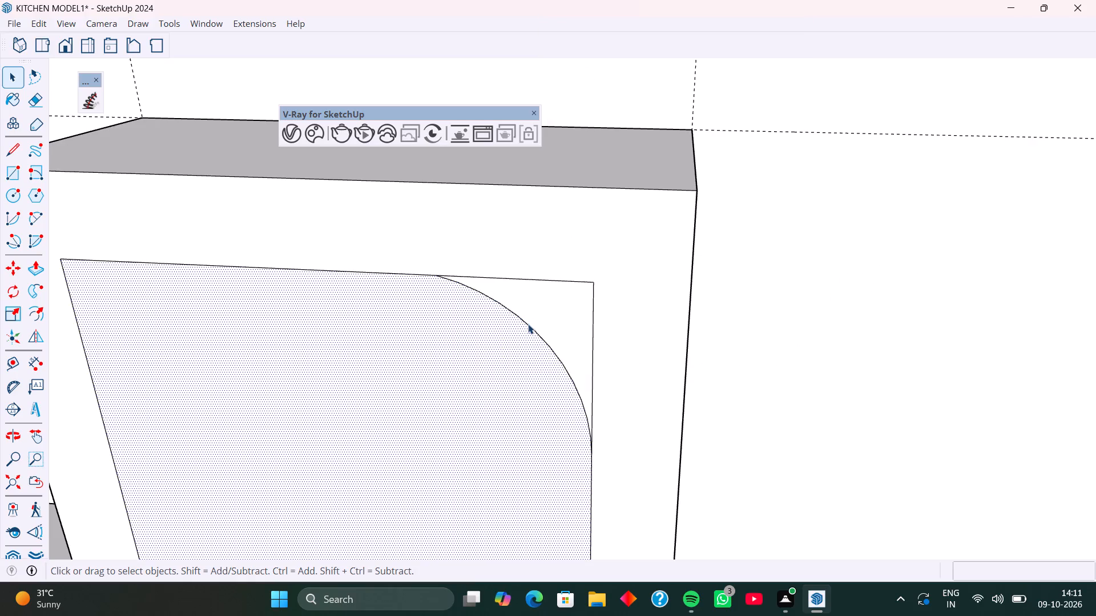
pyautogui.click(211, 25)
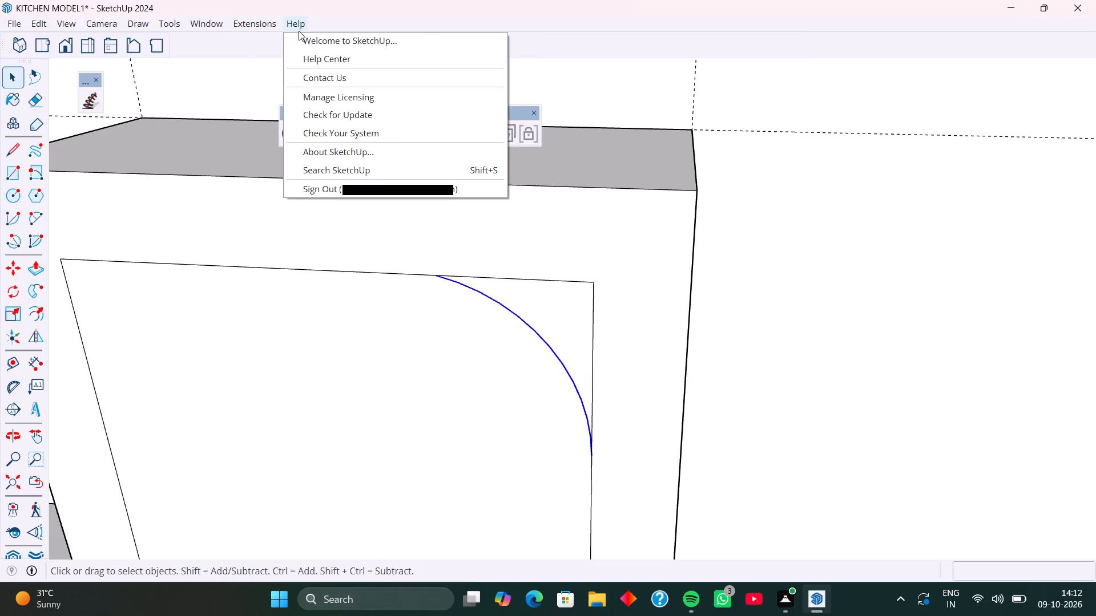
pyautogui.click(229, 42)
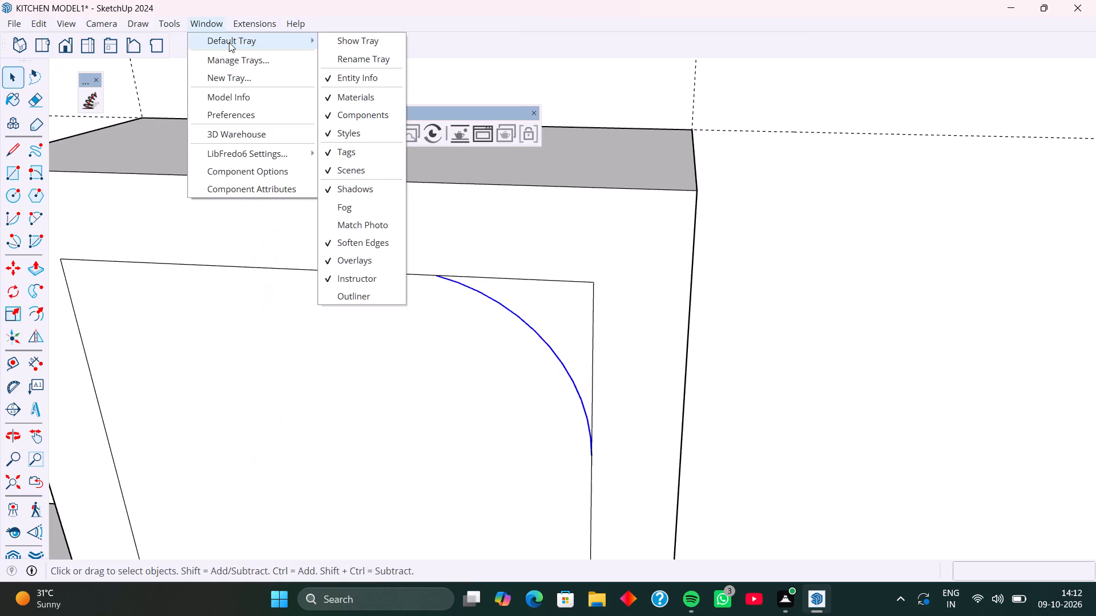
pyautogui.click(350, 44)
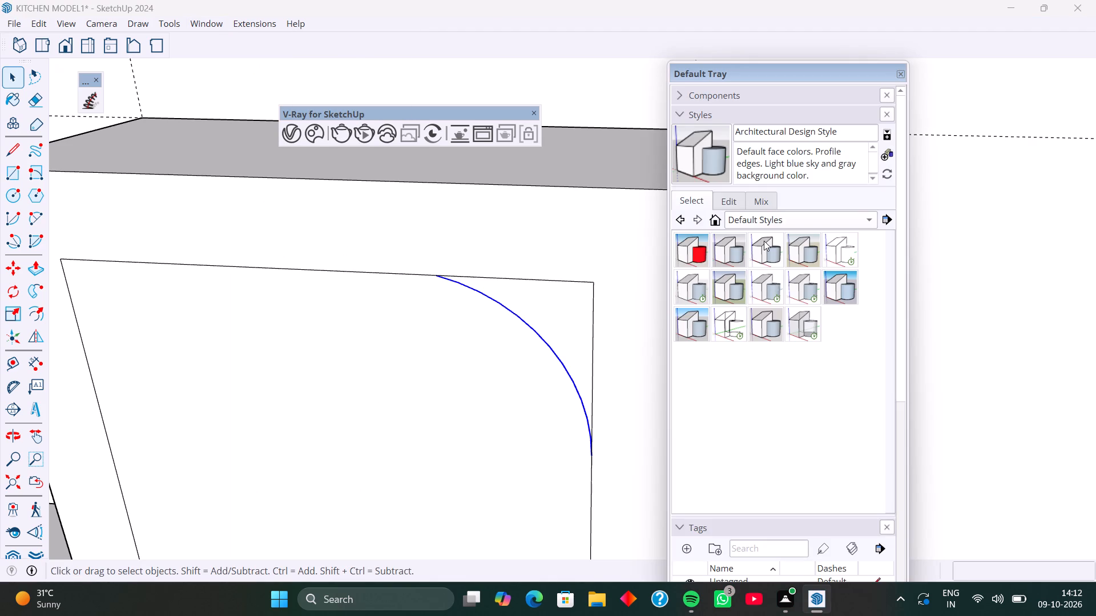
pyautogui.scroll(-3, 780, 338)
pyautogui.scroll(-8, 832, 404)
pyautogui.click(739, 118)
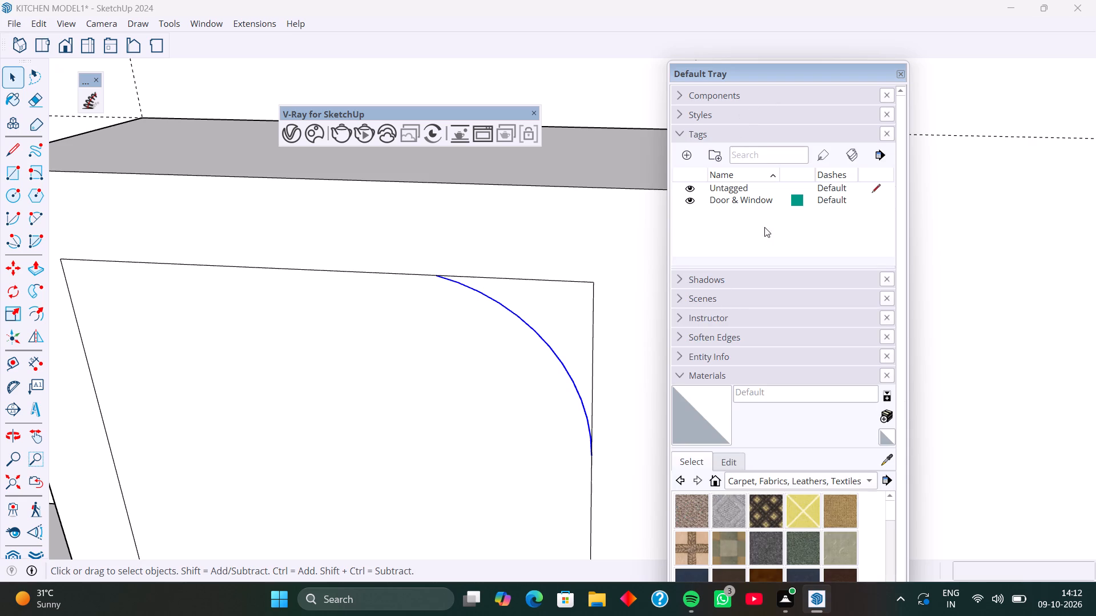
# Set the selected corner arc's segment count to 40 in Entity Info.
pyautogui.click(745, 356)
pyautogui.scroll(-6, 743, 320)
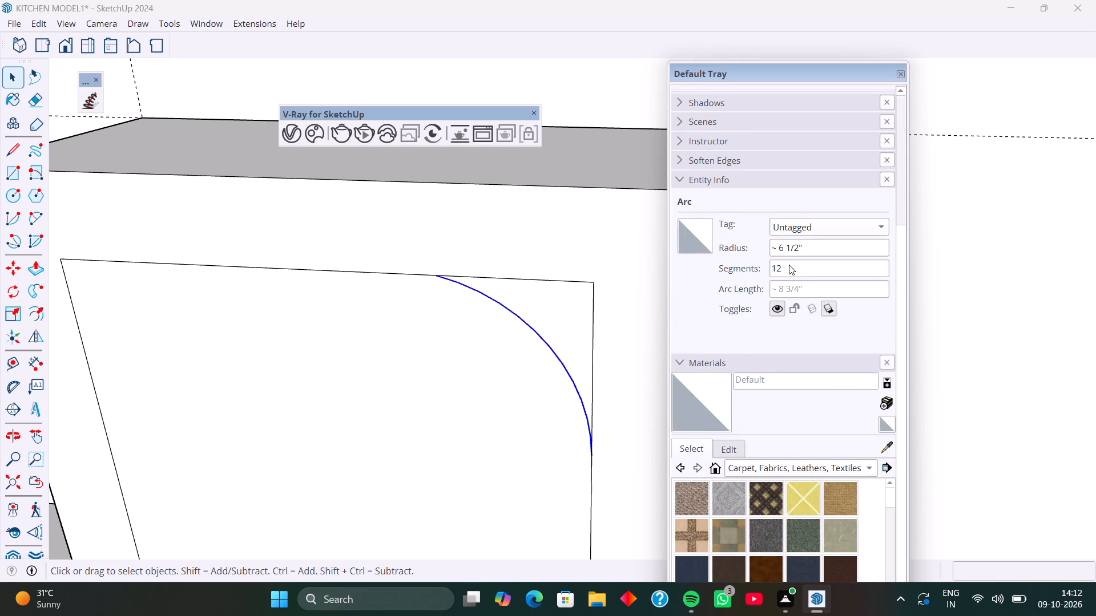
pyautogui.moveTo(789, 262); pyautogui.dragTo(772, 265)
pyautogui.write('40')
pyautogui.press('Return')
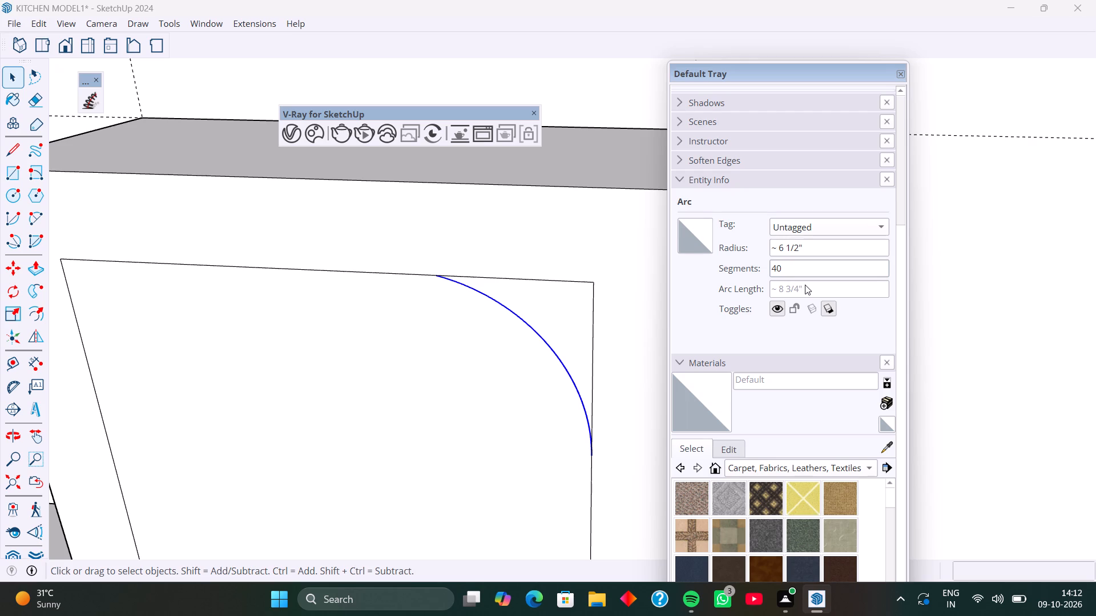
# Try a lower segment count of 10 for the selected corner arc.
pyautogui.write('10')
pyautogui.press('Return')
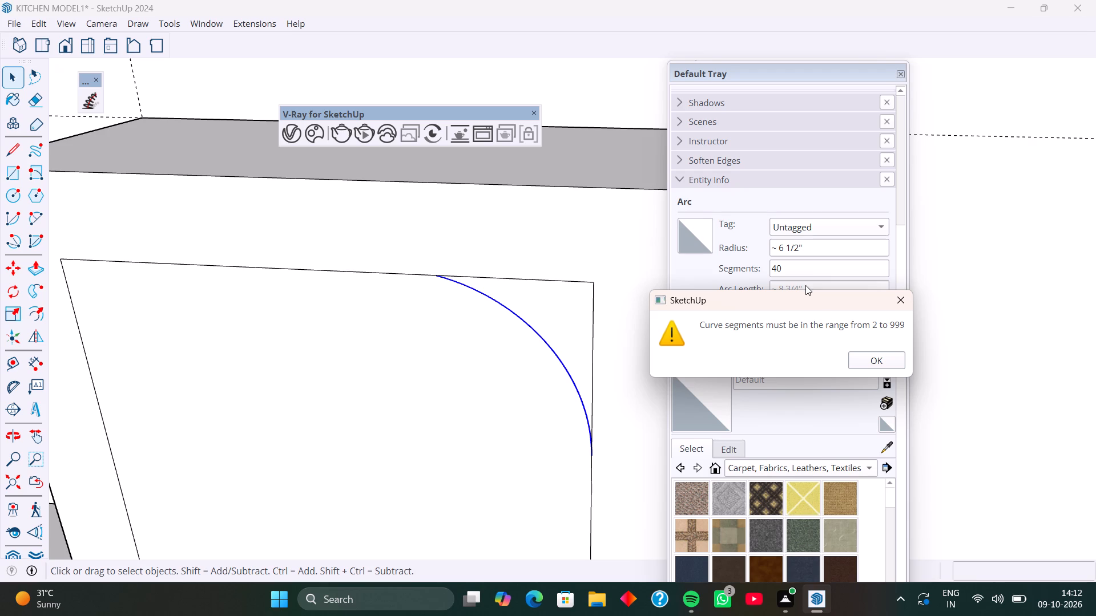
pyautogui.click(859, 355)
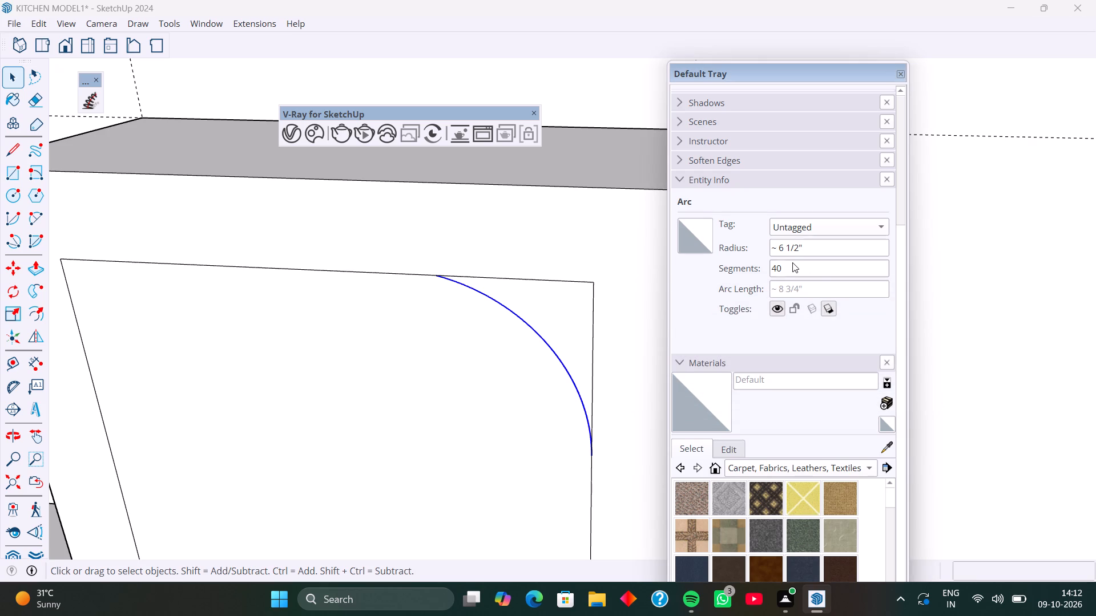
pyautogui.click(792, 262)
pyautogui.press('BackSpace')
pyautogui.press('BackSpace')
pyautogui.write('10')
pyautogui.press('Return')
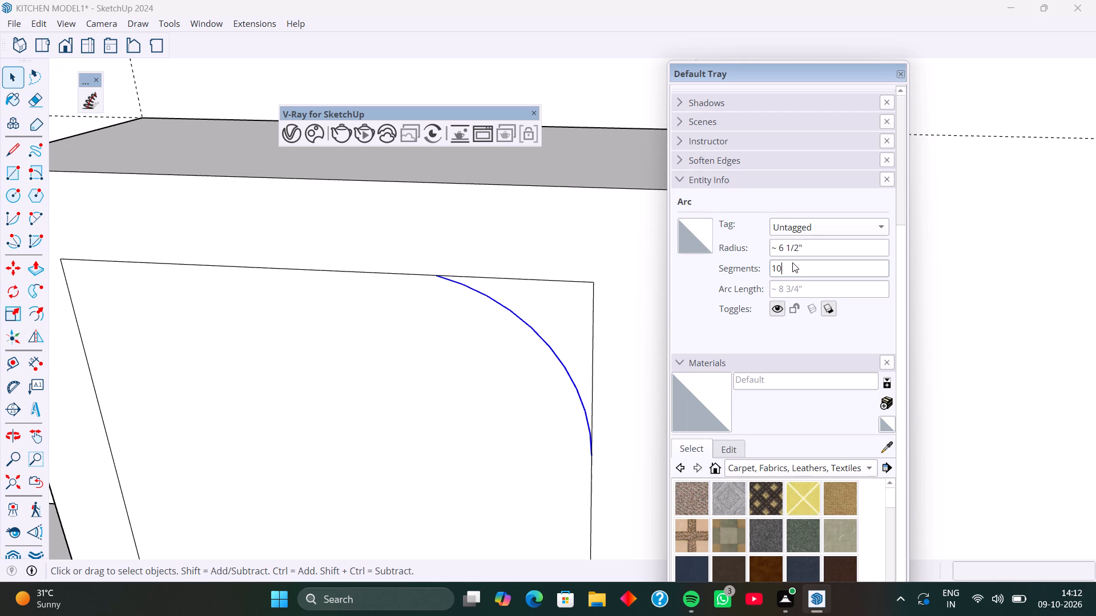
# Set the corner arc's segment count to 40.
pyautogui.moveTo(787, 266); pyautogui.dragTo(774, 266)
pyautogui.moveTo(774, 266); pyautogui.dragTo(773, 266)
pyautogui.write('40')
pyautogui.press('Return')
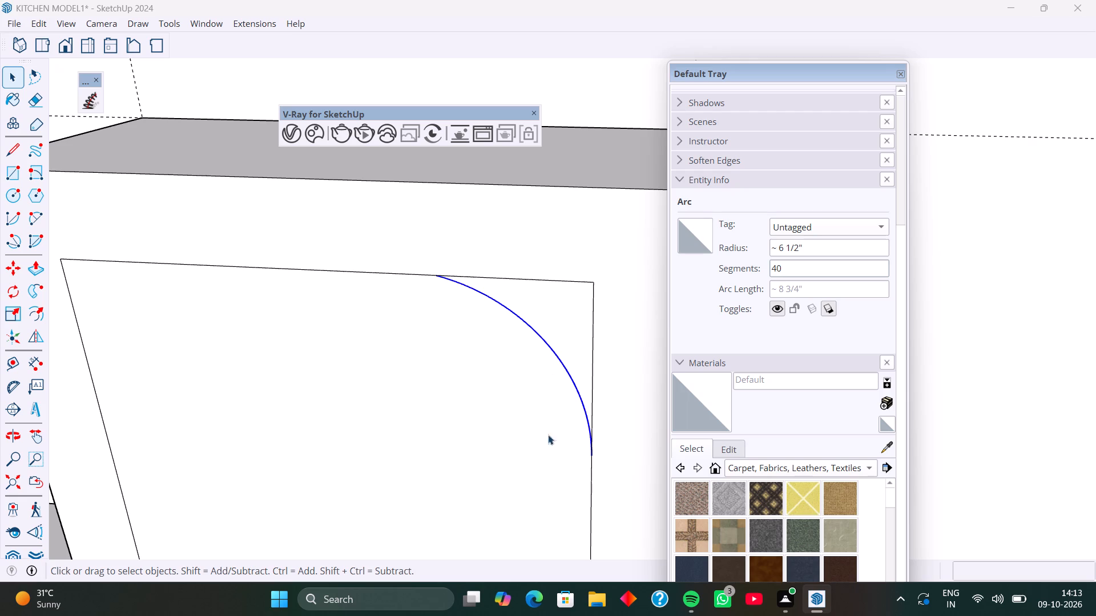
# Flip a mirrored copy of the corner arc across the green plane.
pyautogui.click(34, 335)
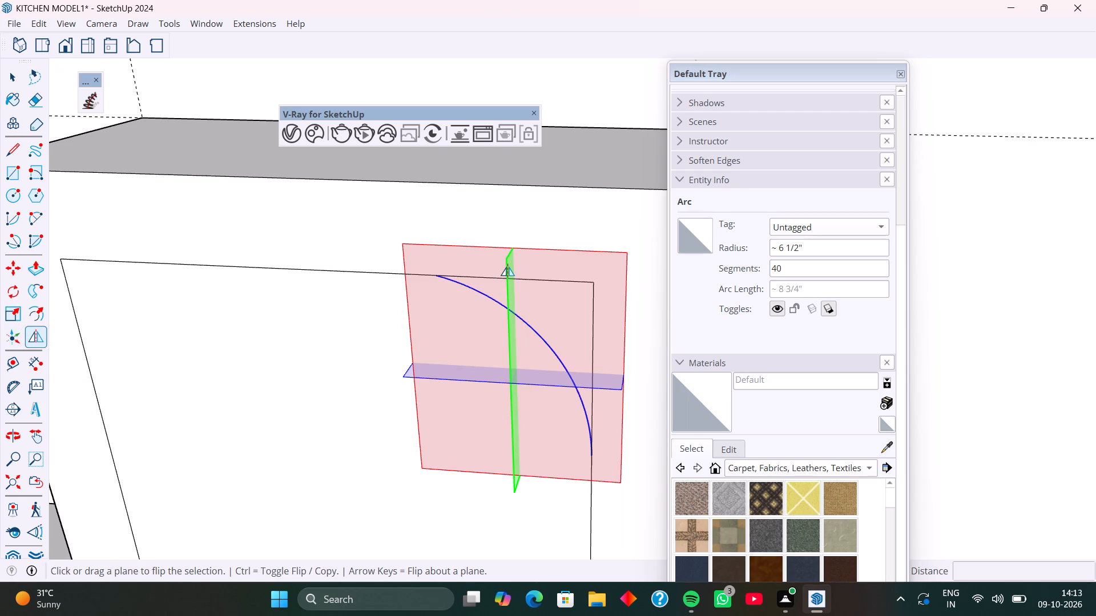
pyautogui.click(507, 266)
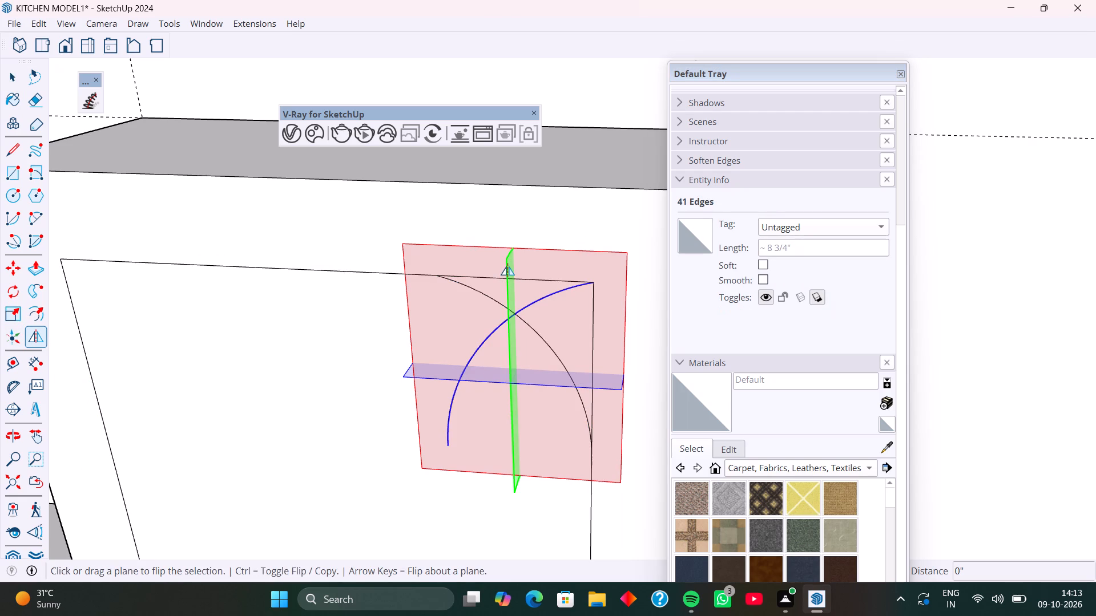
pyautogui.press('space')
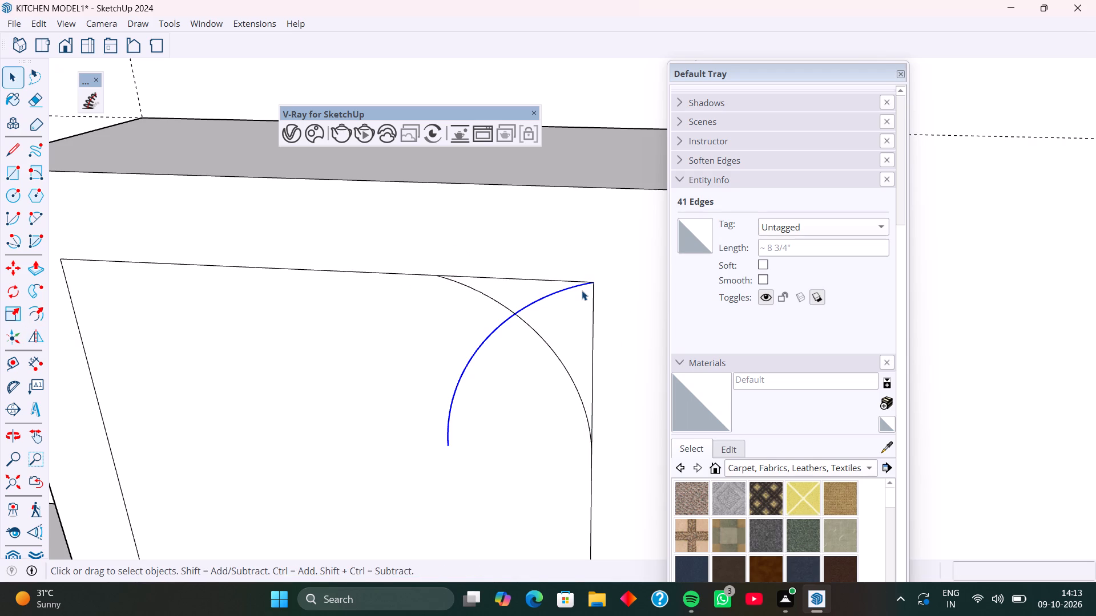
# Copy the mirrored arc about 1' 1" along the green axis onto the outline's left edge, forming the top-left corner arc.
pyautogui.press('m')
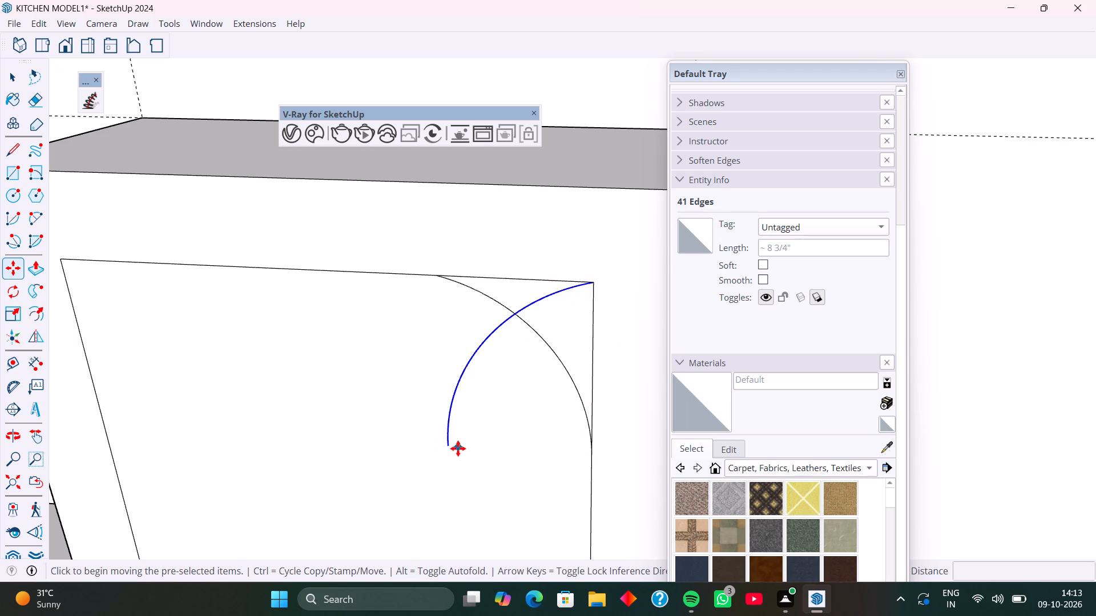
pyautogui.click(447, 445)
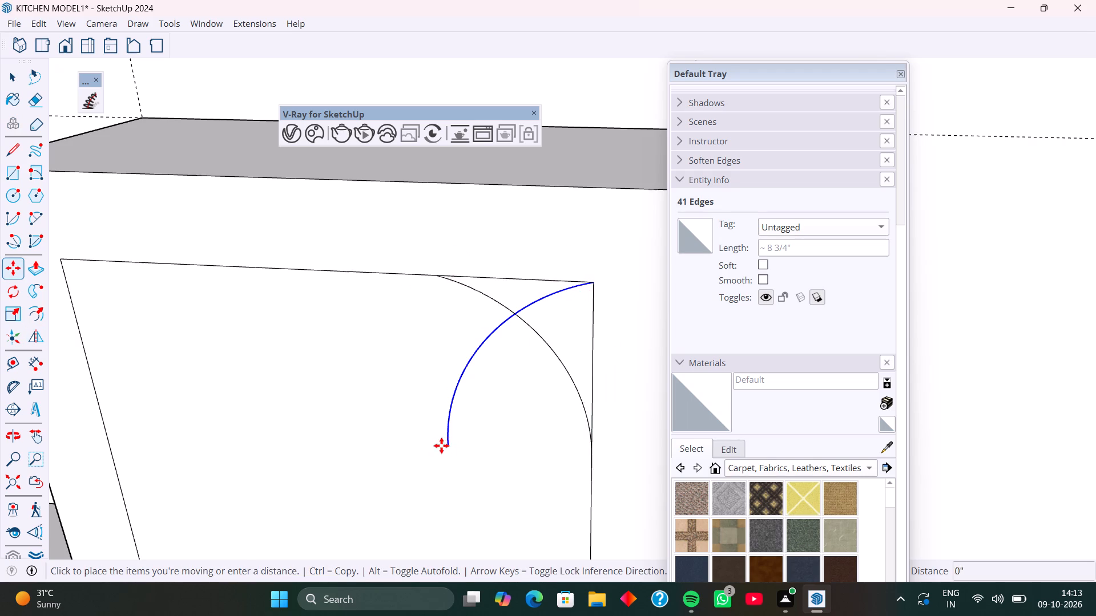
pyautogui.press('Left')
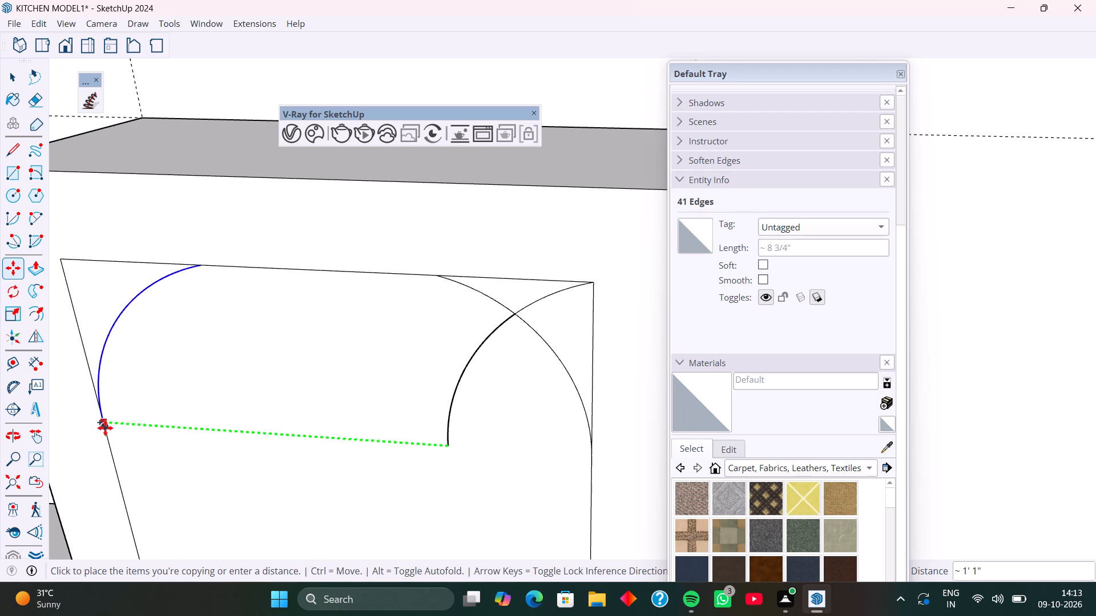
pyautogui.click(105, 428)
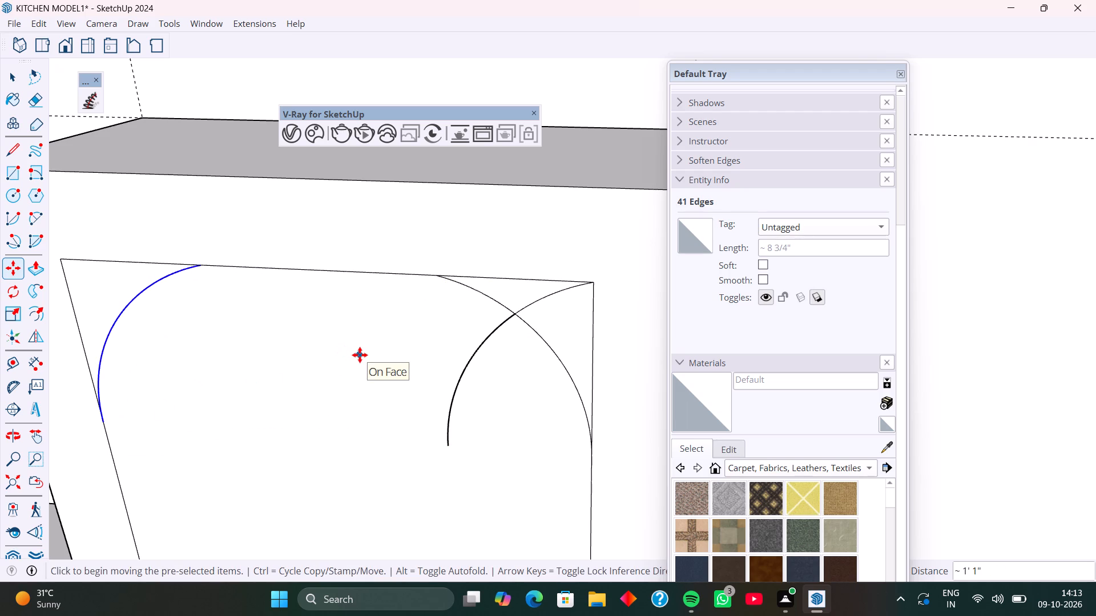
pyautogui.press('5')
pyautogui.press('e')
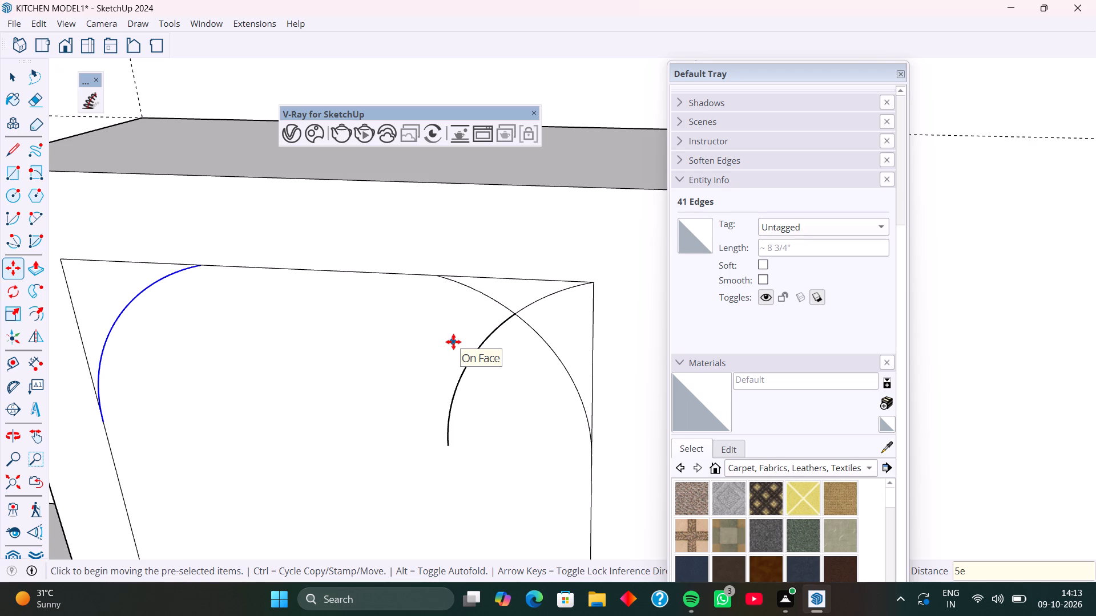
pyautogui.press('e')
pyautogui.press('space')
pyautogui.scroll(-2, 468, 338)
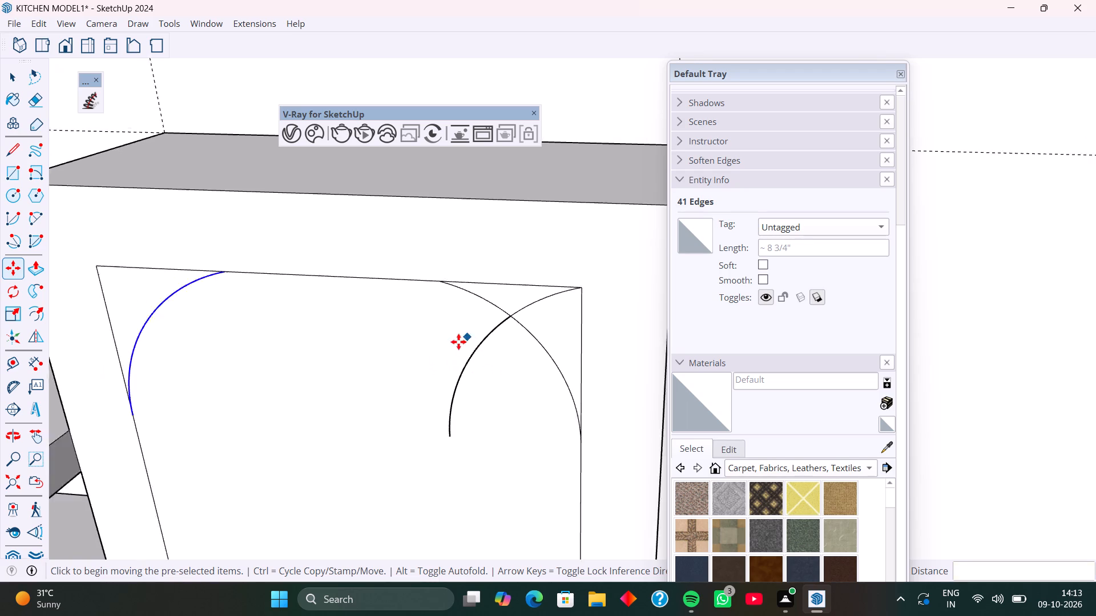
# Erase the part of the leftover mirrored arc that lies inside the upper front's rounded outline.
pyautogui.scroll(-5, 458, 342)
pyautogui.scroll(5, 449, 345)
pyautogui.press('space')
pyautogui.press('e')
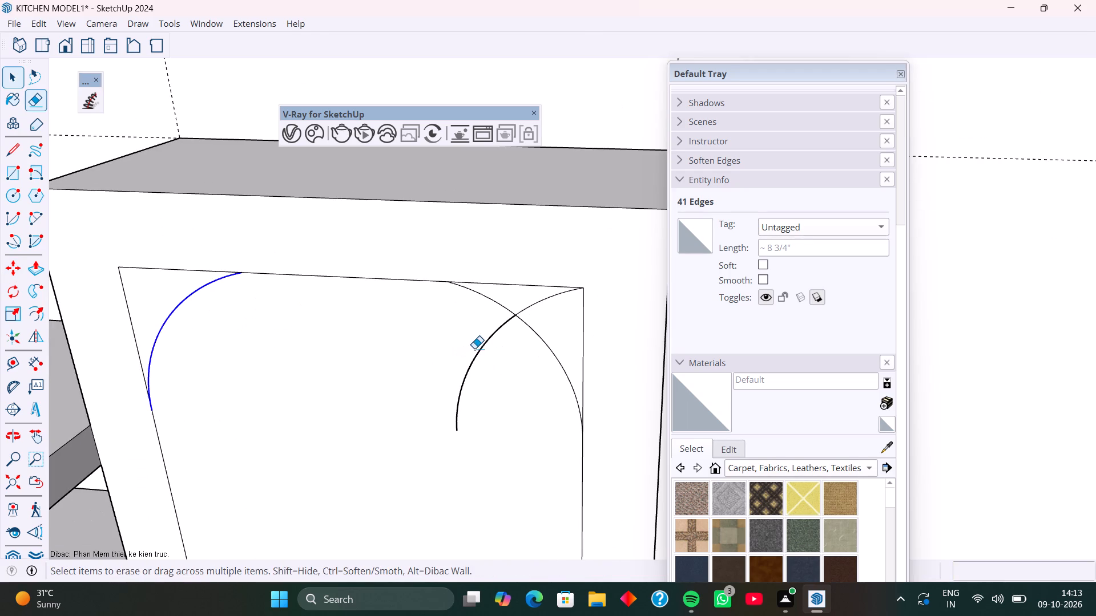
pyautogui.moveTo(476, 348); pyautogui.dragTo(493, 372)
pyautogui.moveTo(500, 325); pyautogui.dragTo(452, 428)
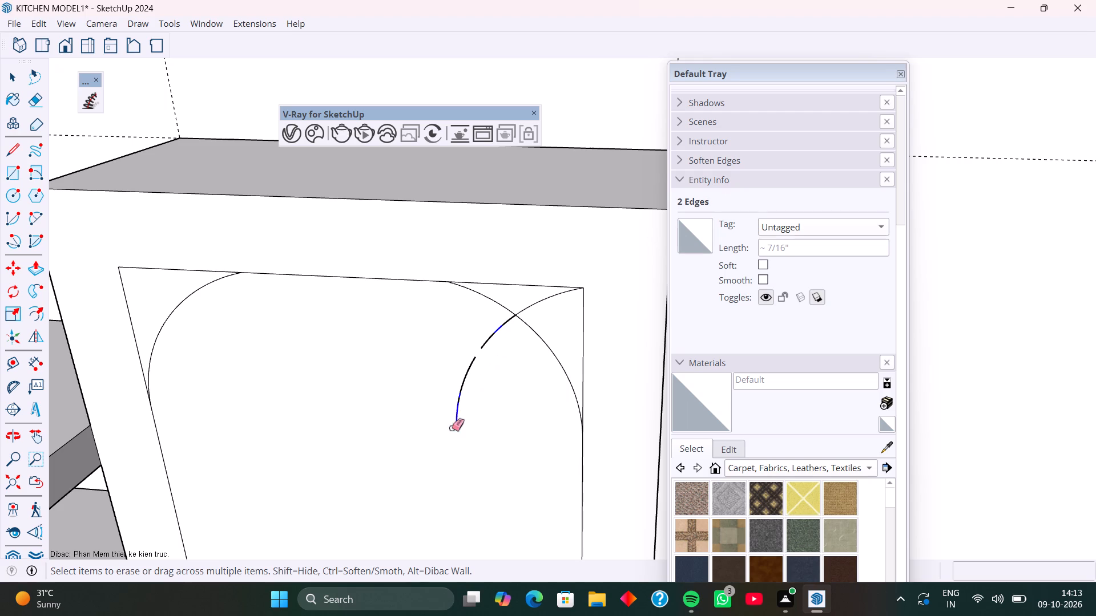
pyautogui.moveTo(452, 428); pyautogui.dragTo(466, 403)
pyautogui.moveTo(466, 403); pyautogui.dragTo(474, 364)
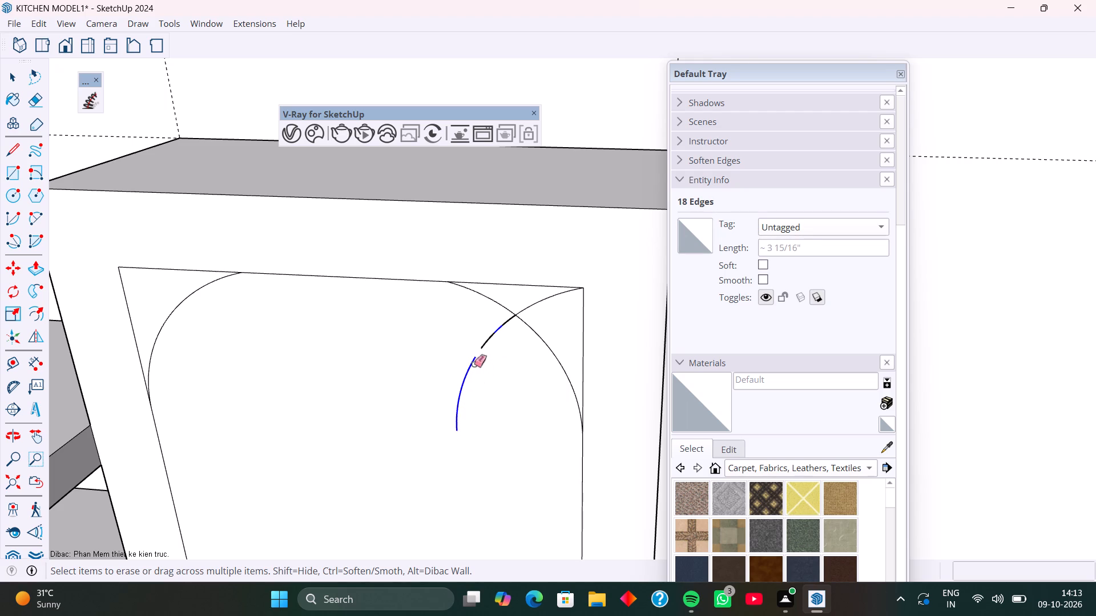
pyautogui.moveTo(474, 364); pyautogui.dragTo(586, 363)
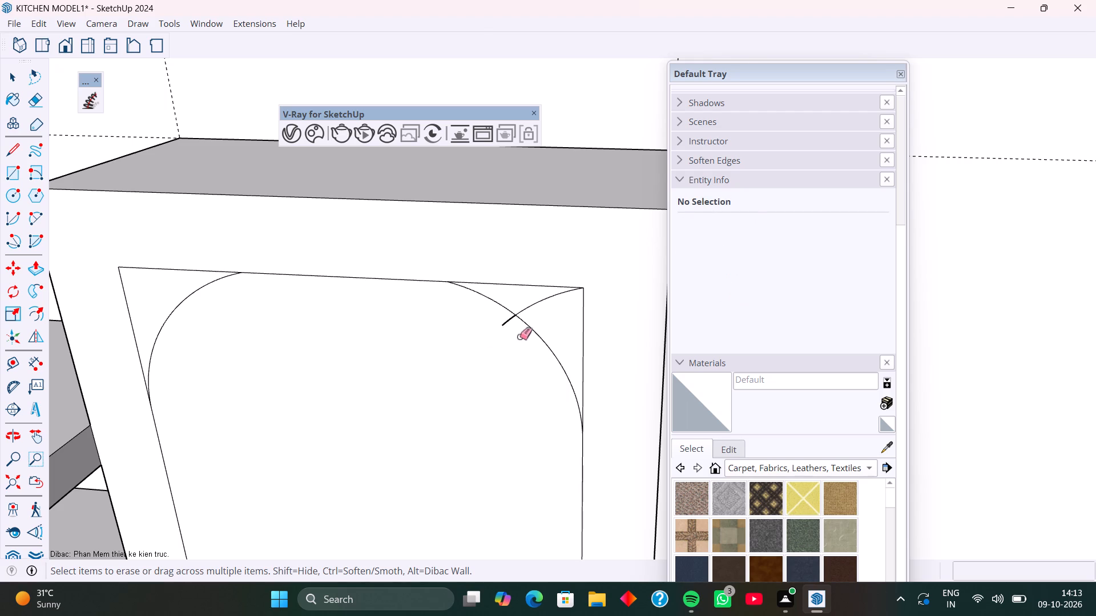
pyautogui.scroll(5, 519, 337)
pyautogui.moveTo(483, 303); pyautogui.dragTo(510, 309)
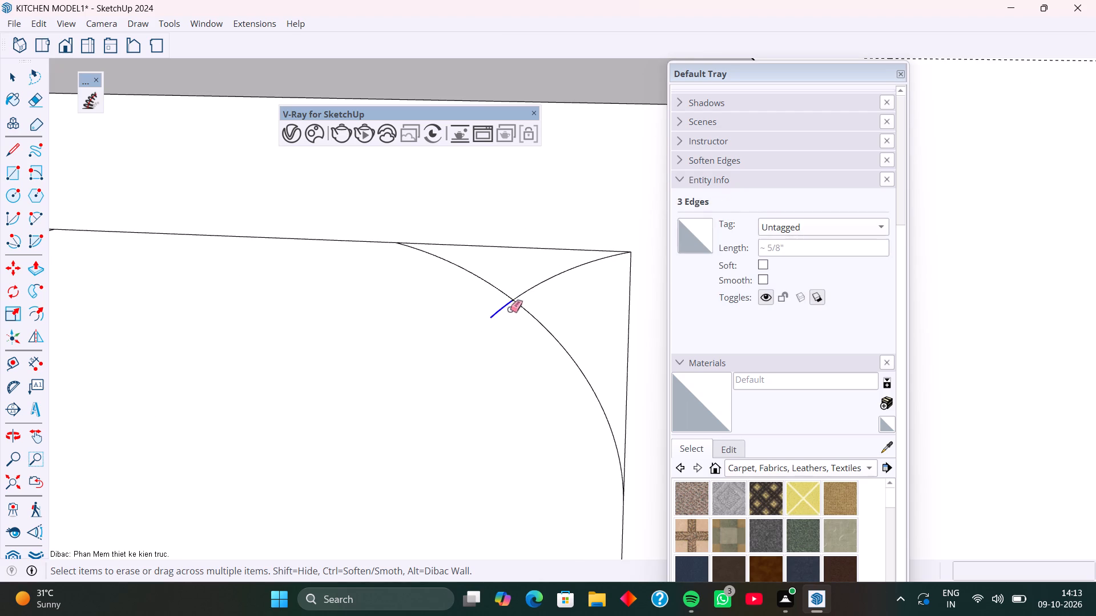
pyautogui.scroll(20, 514, 309)
pyautogui.scroll(6, 514, 309)
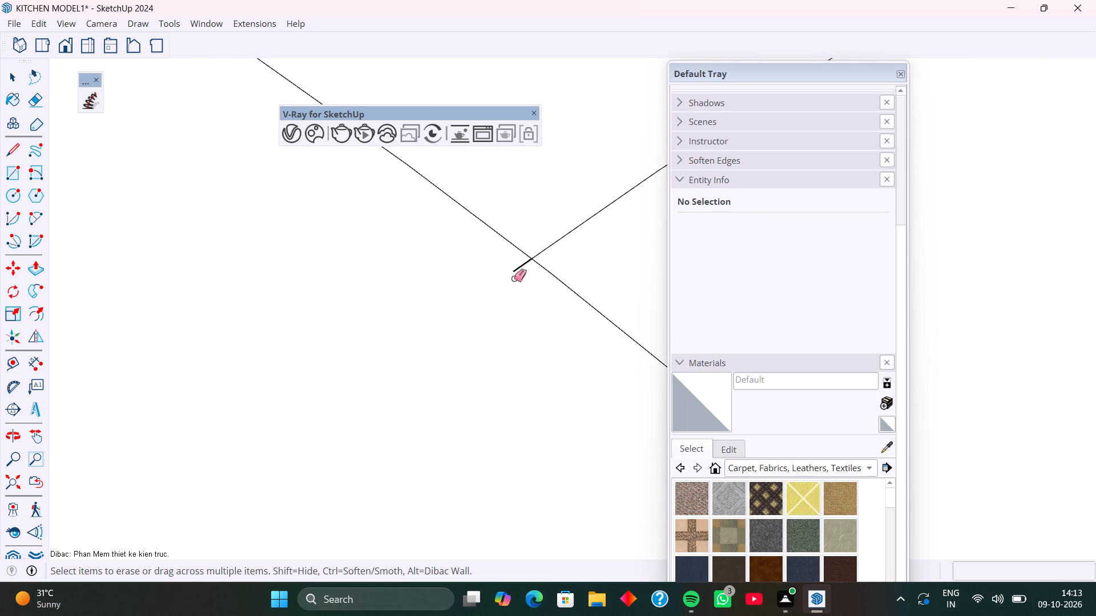
pyautogui.scroll(10, 514, 278)
pyautogui.moveTo(517, 253); pyautogui.dragTo(523, 268)
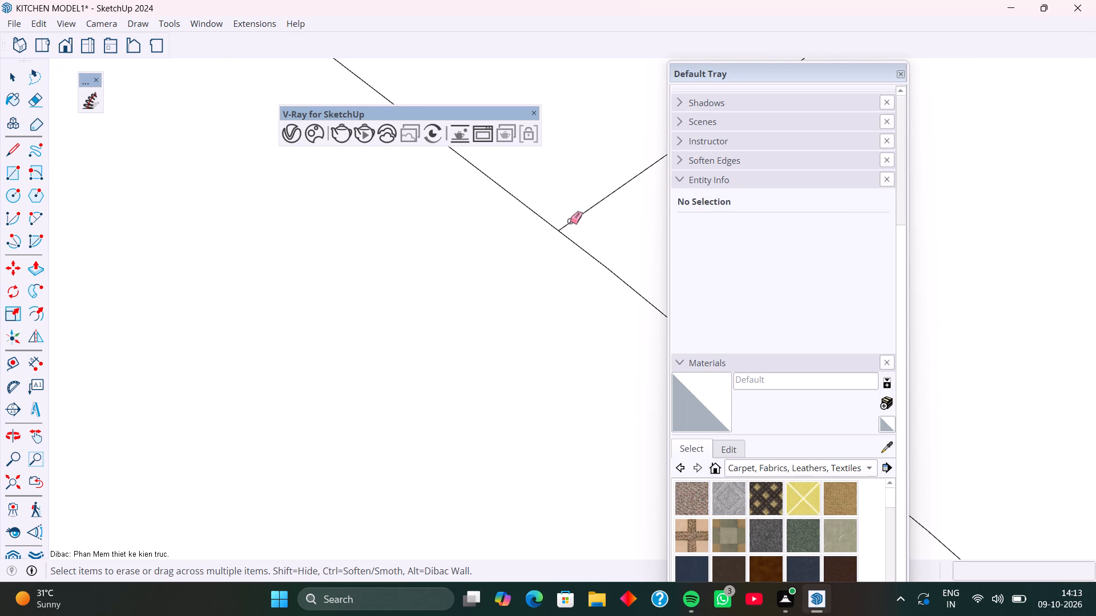
# Erase the remaining arc piece and the square corner edges outside the upper outline's top-right arc.
pyautogui.click(572, 220)
pyautogui.scroll(-20, 419, 289)
pyautogui.scroll(-17, 419, 289)
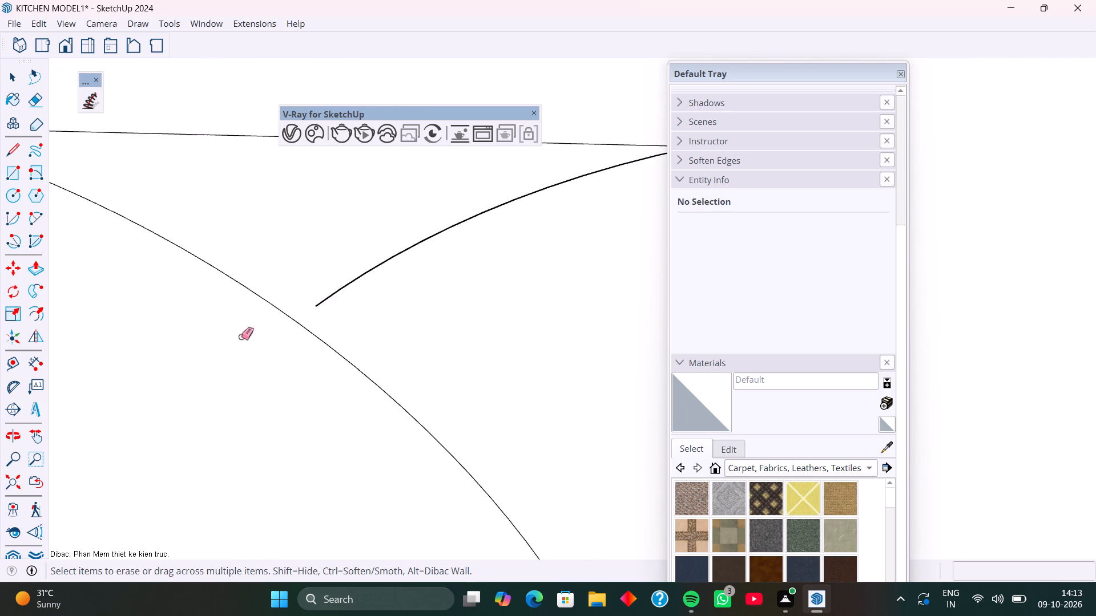
pyautogui.scroll(-10, 241, 337)
pyautogui.moveTo(267, 283); pyautogui.dragTo(346, 293)
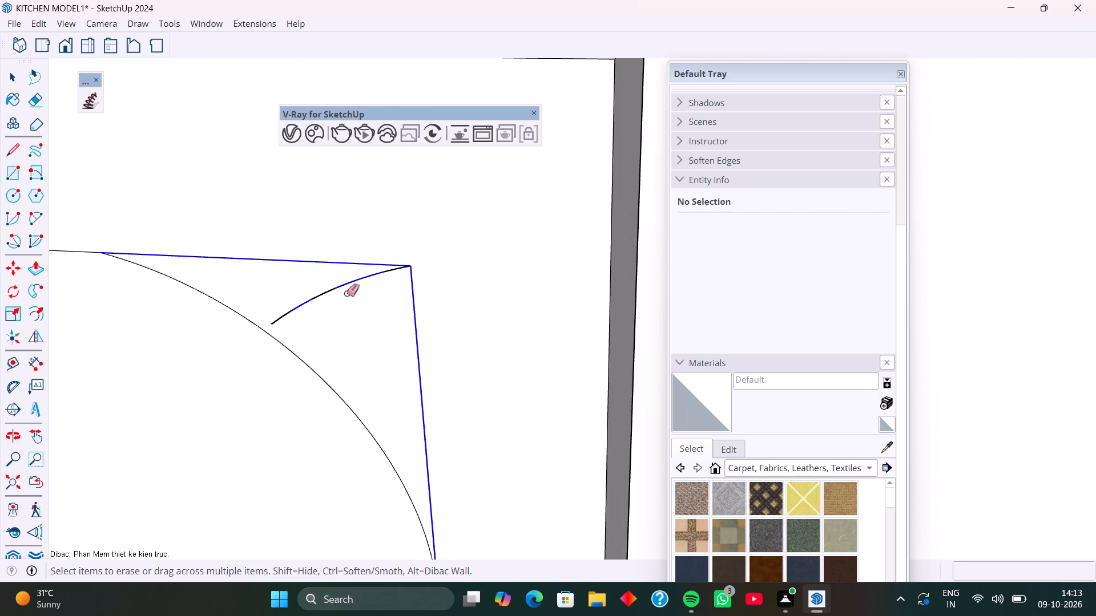
pyautogui.moveTo(346, 293); pyautogui.dragTo(277, 318)
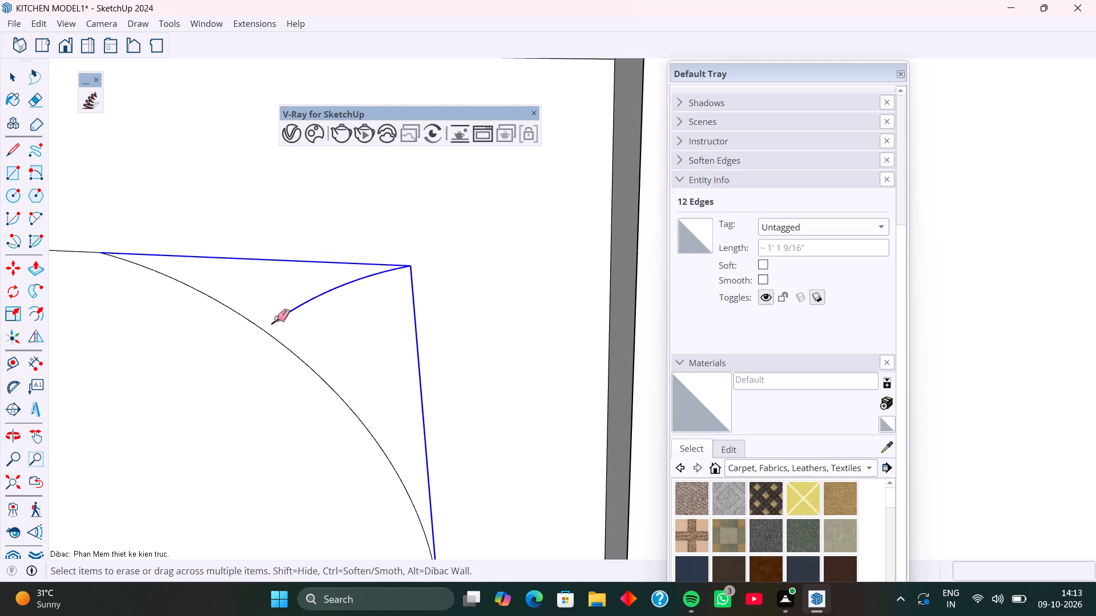
pyautogui.moveTo(277, 318); pyautogui.dragTo(295, 309)
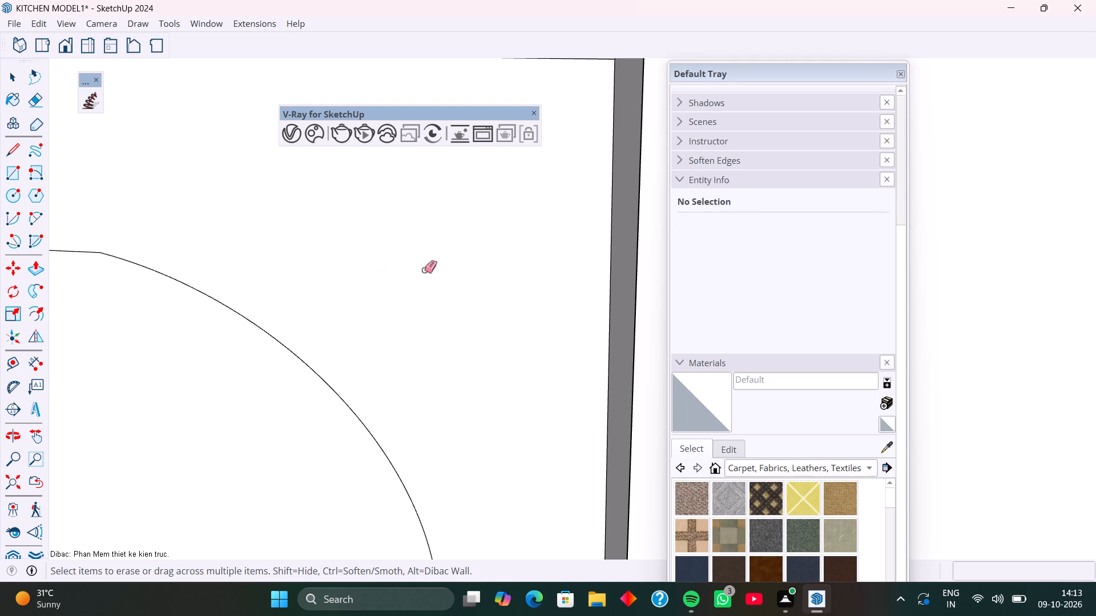
# Erase the square corner edges outside the upper outline's top-left arc.
pyautogui.scroll(-14, 417, 274)
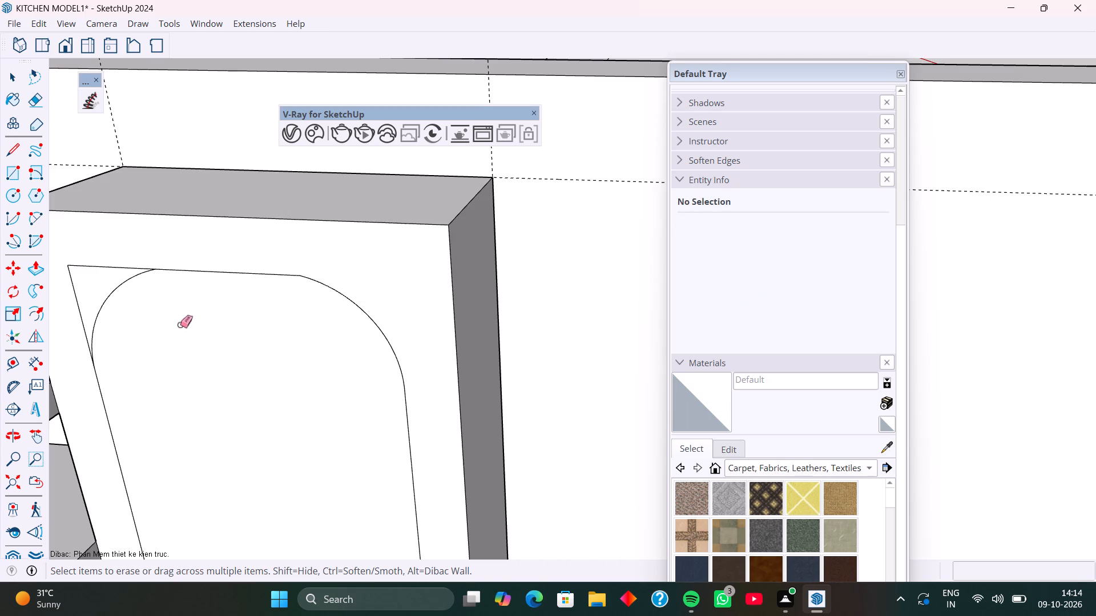
pyautogui.keyDown('shift'); pyautogui.moveTo(176, 325); pyautogui.dragTo(378, 355, button='middle'); pyautogui.keyUp('shift')
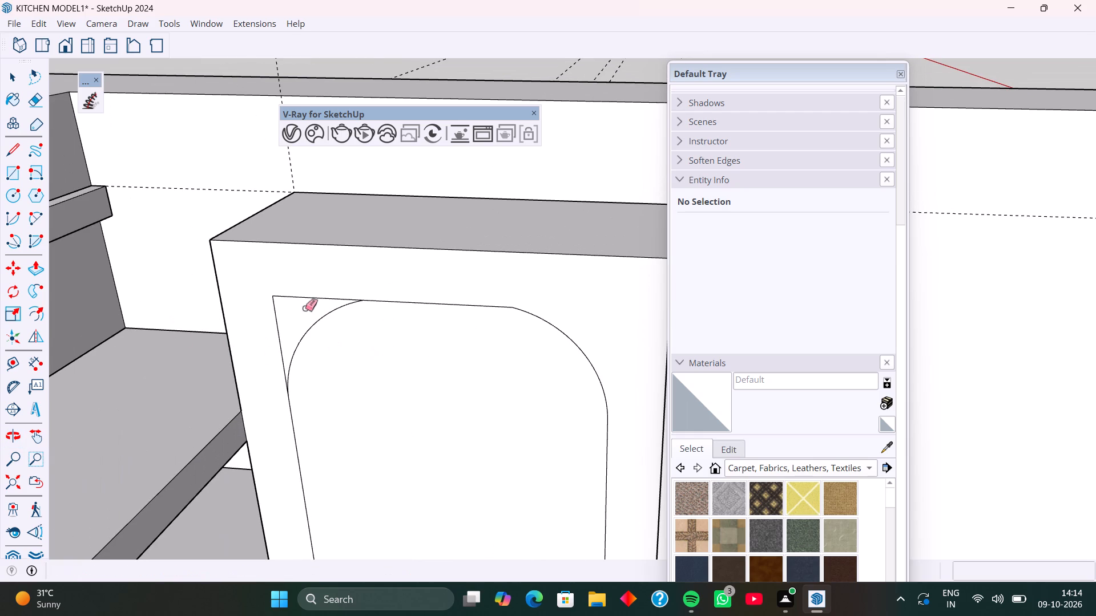
pyautogui.moveTo(309, 290); pyautogui.dragTo(267, 315)
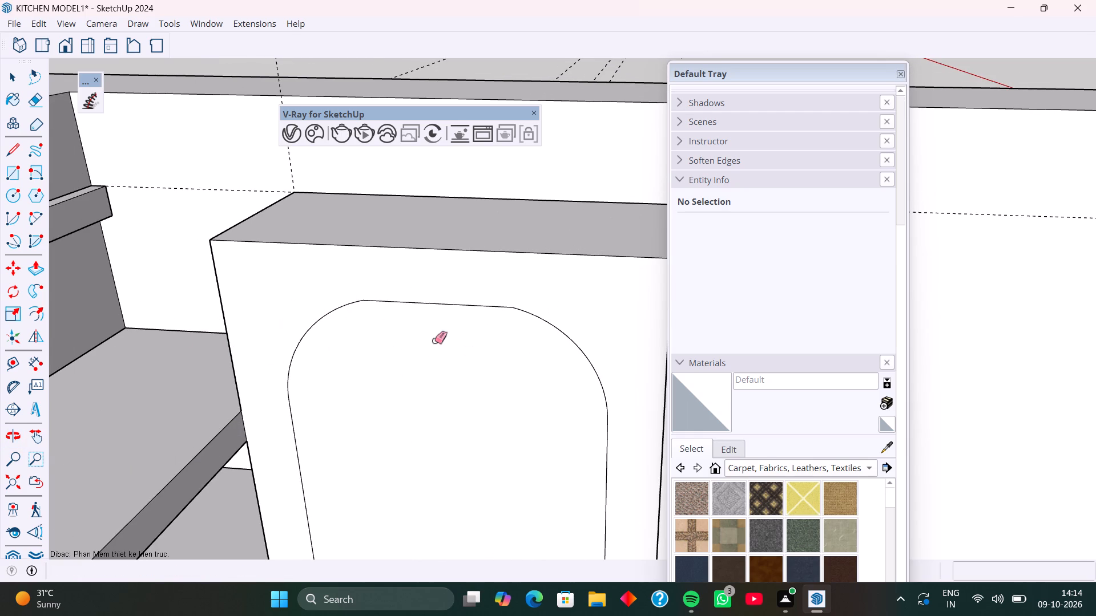
pyautogui.press('space')
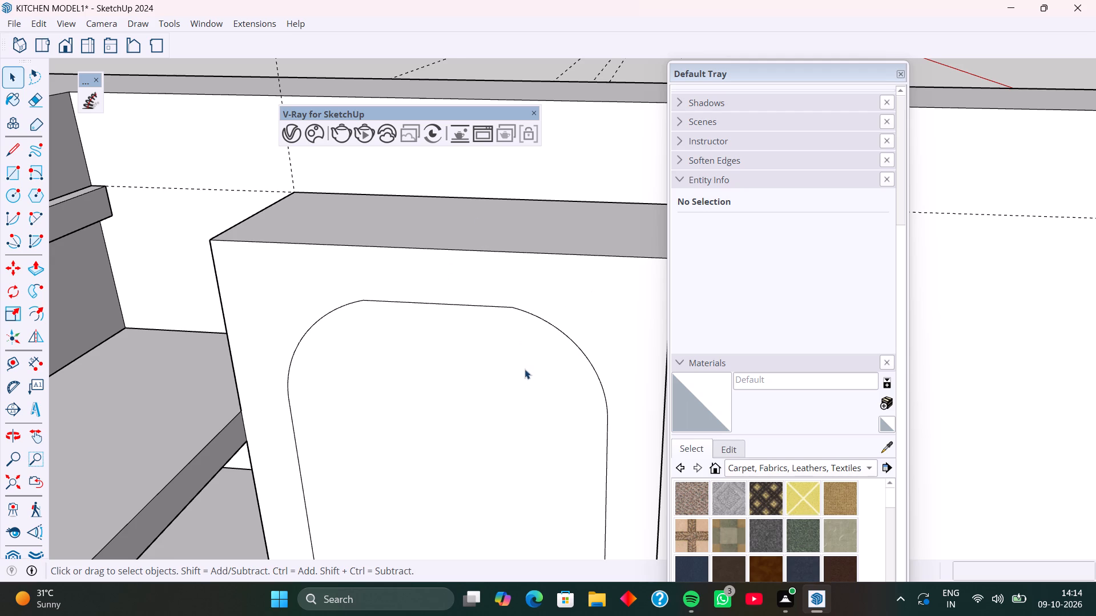
# Draw a tangent arc of 4" radius across the top-right corner of the lower front's inner rectangle.
pyautogui.scroll(-10, 516, 337)
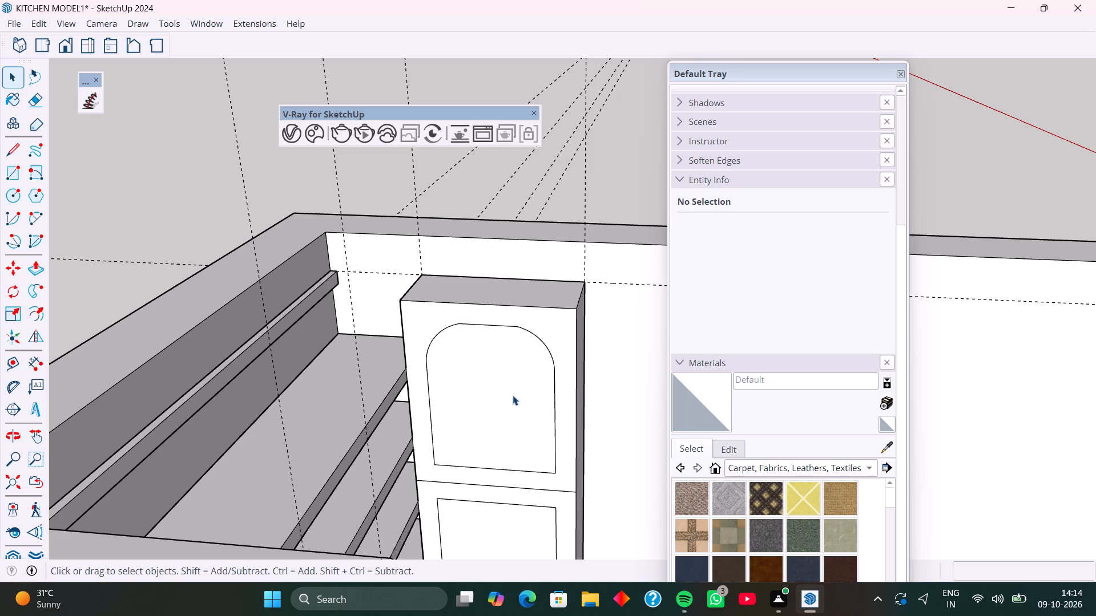
pyautogui.keyDown('shift'); pyautogui.moveTo(503, 417); pyautogui.dragTo(497, 271, button='middle'); pyautogui.keyUp('shift')
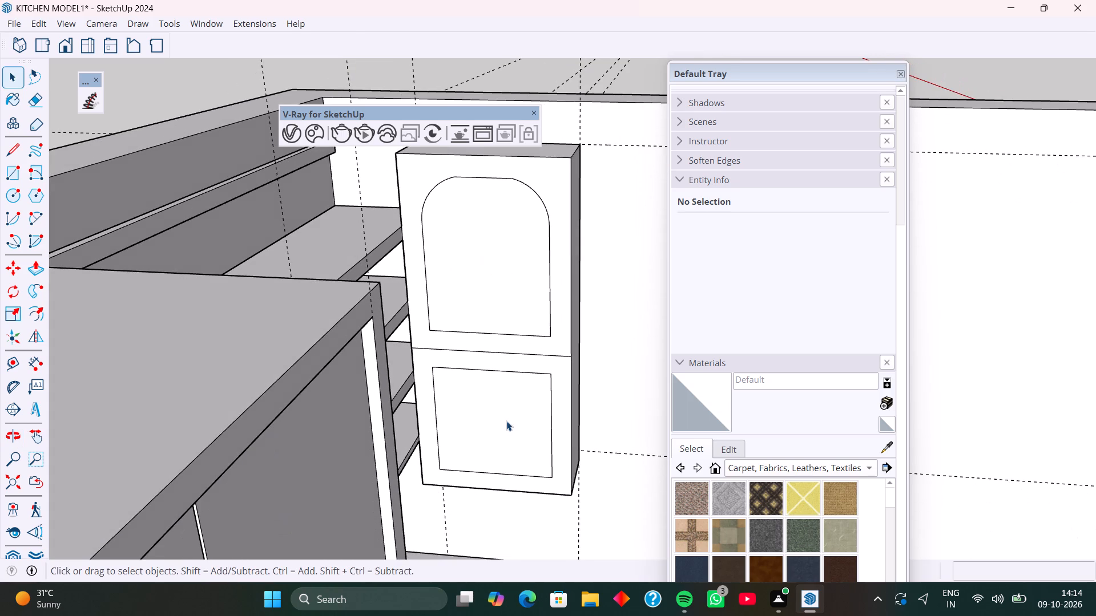
pyautogui.click(506, 414)
pyautogui.moveTo(522, 420); pyautogui.dragTo(523, 377, button='middle')
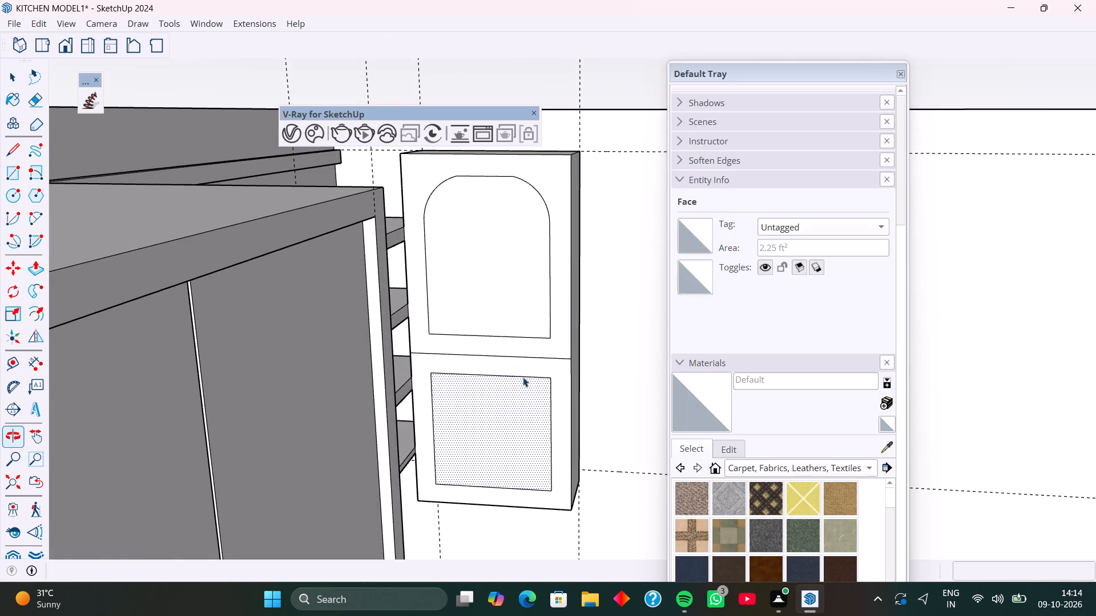
pyautogui.moveTo(523, 377); pyautogui.dragTo(522, 377, button='middle')
pyautogui.scroll(4, 524, 403)
pyautogui.keyDown('shift'); pyautogui.moveTo(524, 403); pyautogui.dragTo(506, 335, button='middle'); pyautogui.keyUp('shift')
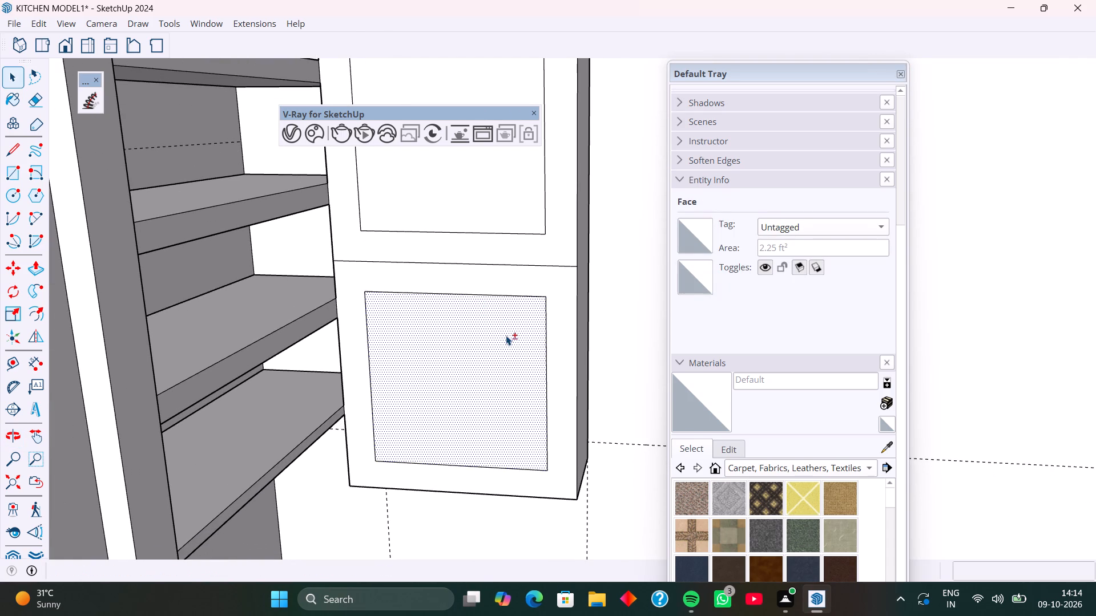
pyautogui.press('a')
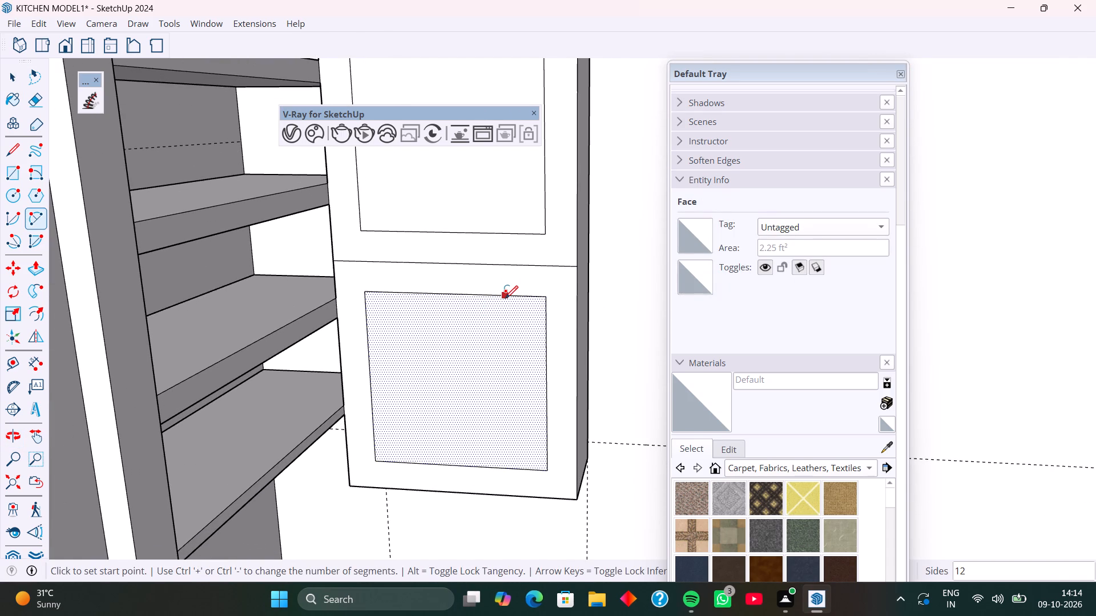
pyautogui.click(505, 298)
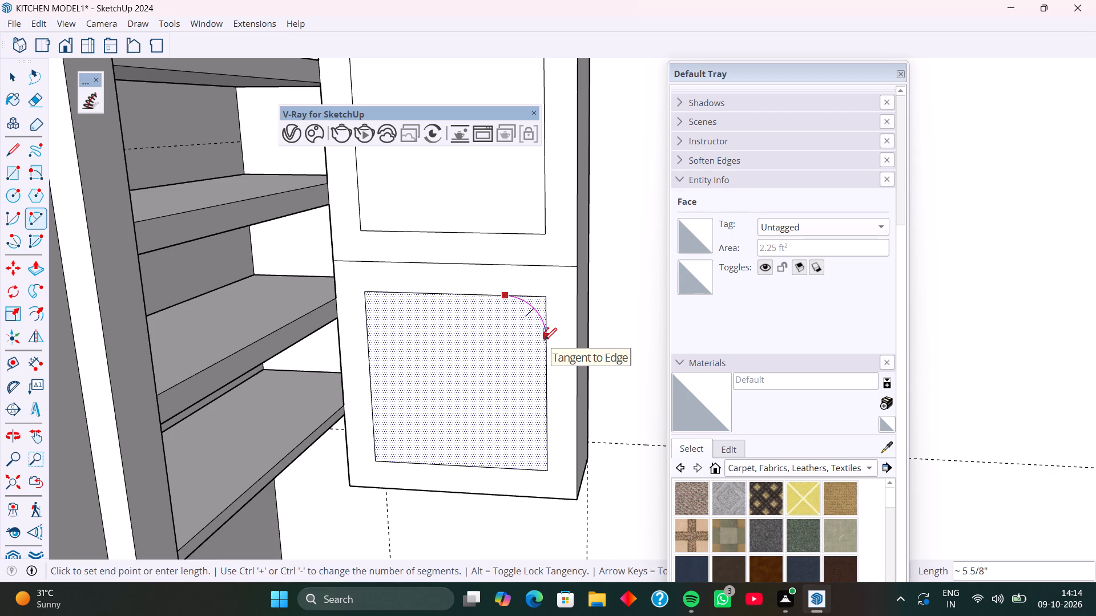
pyautogui.click(544, 341)
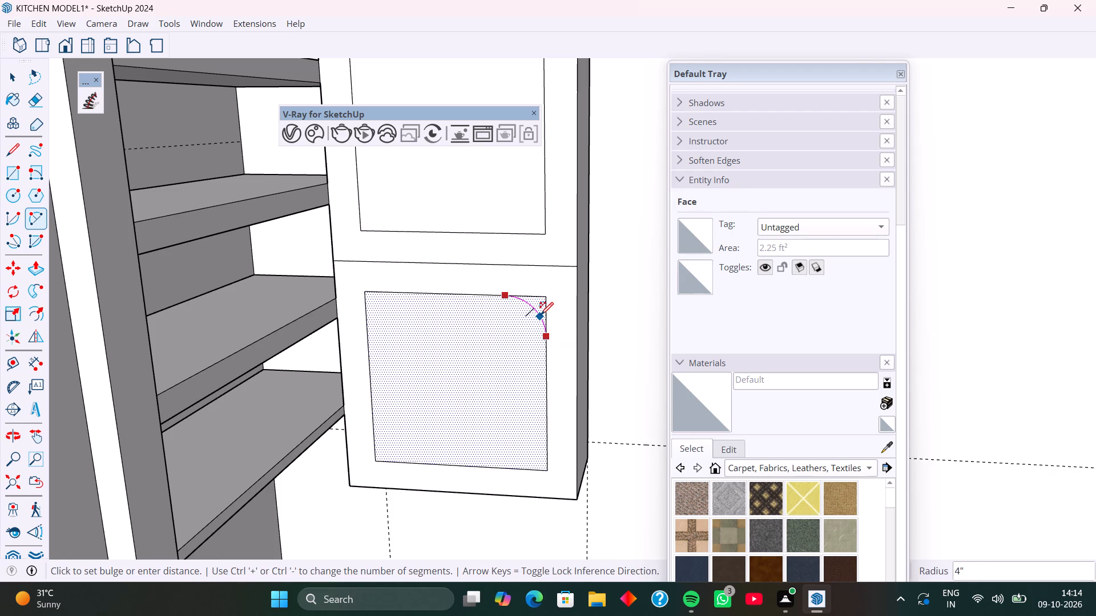
pyautogui.click(539, 316)
pyautogui.press('space')
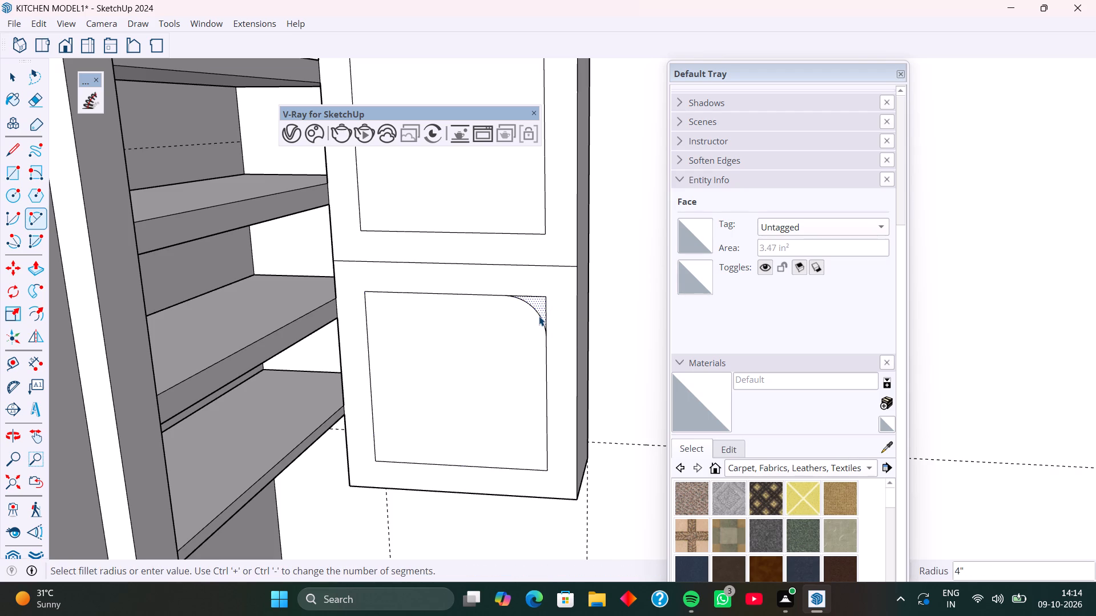
# Flip a mirrored copy of the lower front's corner arc across the green plane.
pyautogui.click(539, 316)
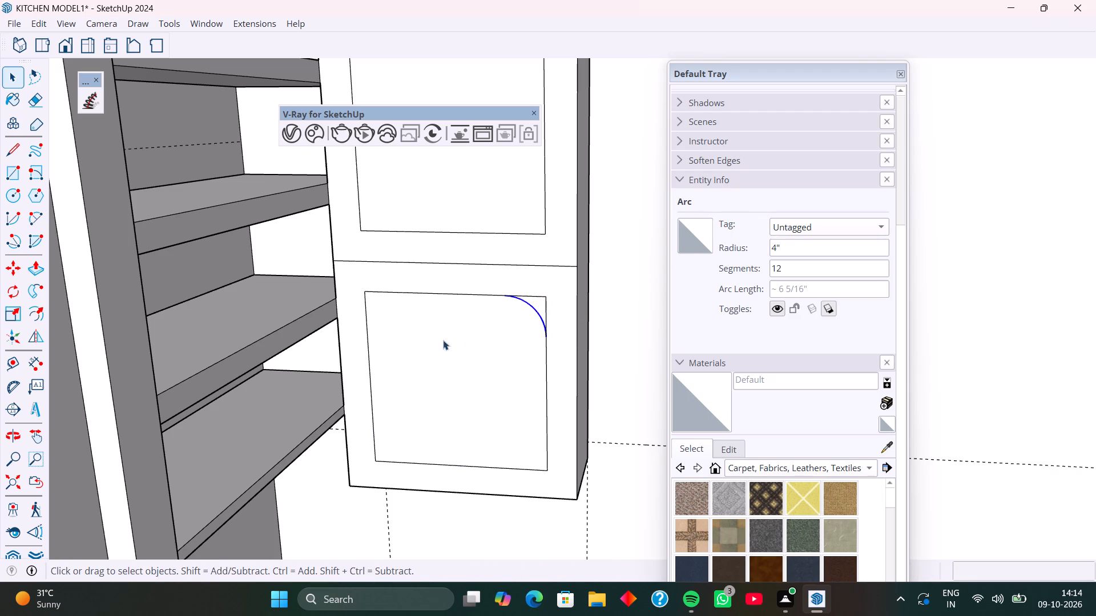
pyautogui.click(38, 333)
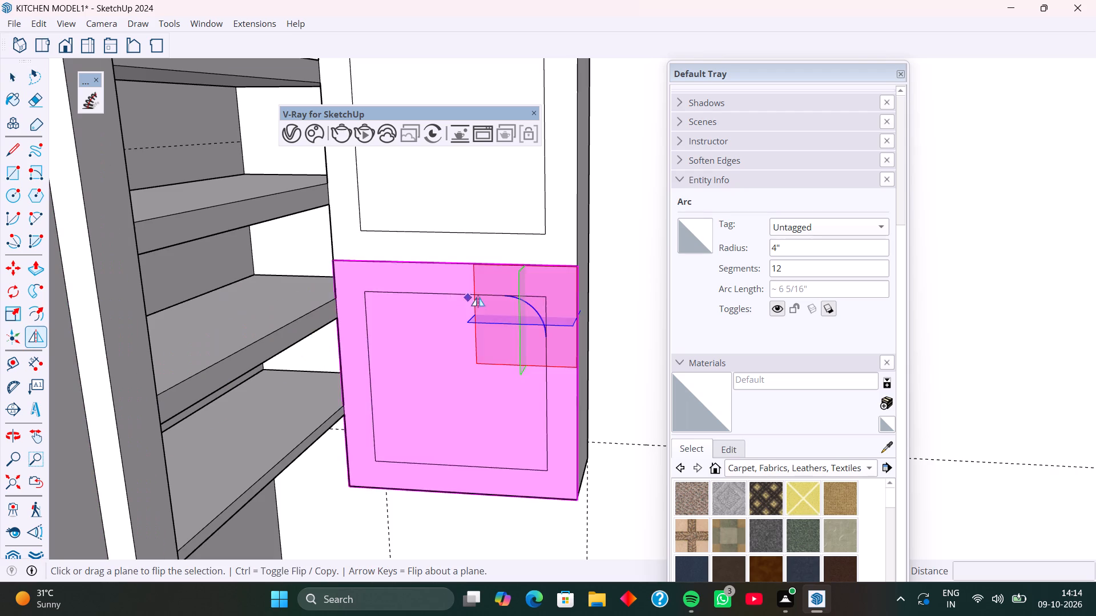
pyautogui.click(519, 271)
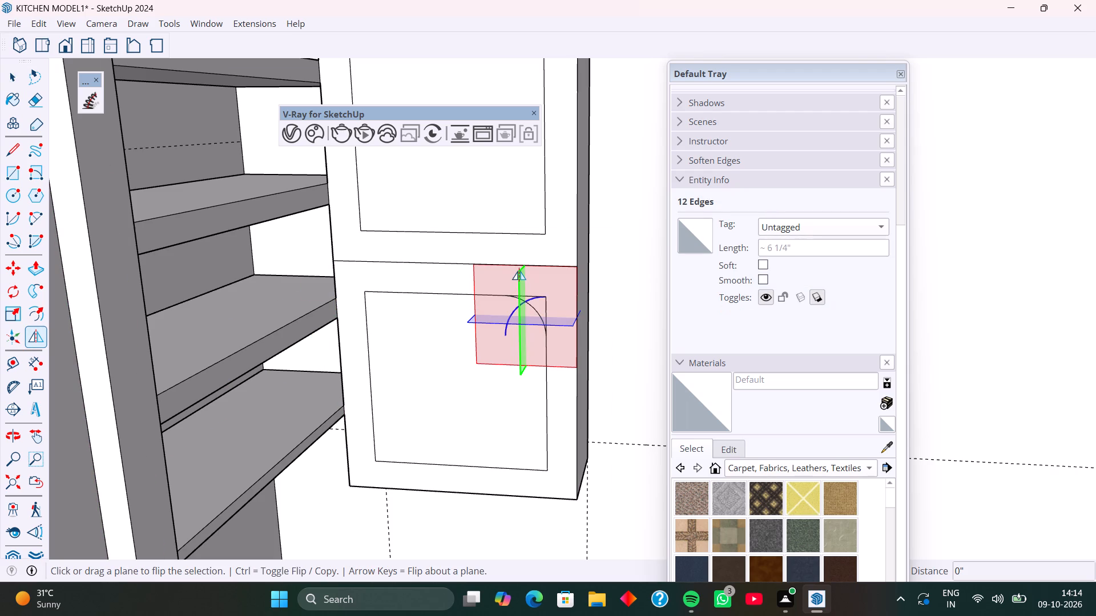
pyautogui.press('space')
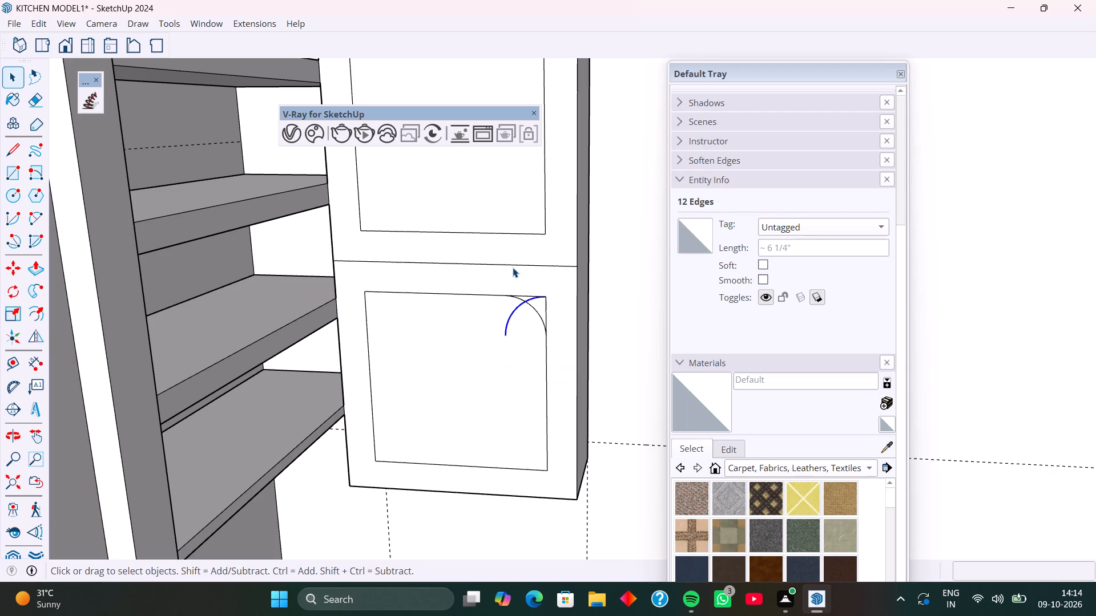
# Copy the mirrored arc 1' 2" along the green axis onto the lower outline's left edge.
pyautogui.press('m')
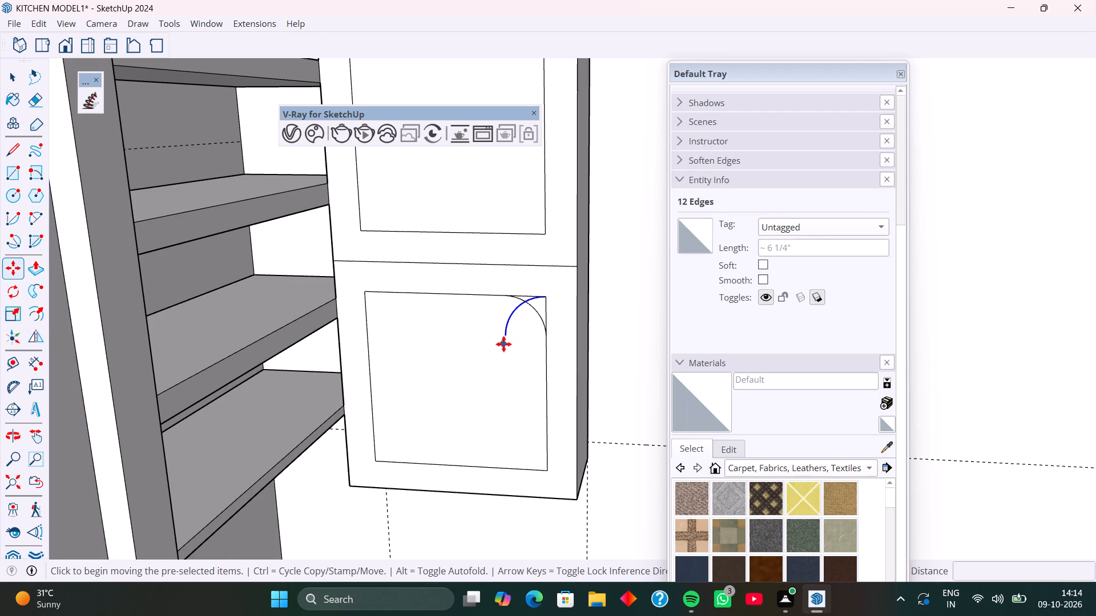
pyautogui.scroll(3, 503, 343)
pyautogui.click(506, 333)
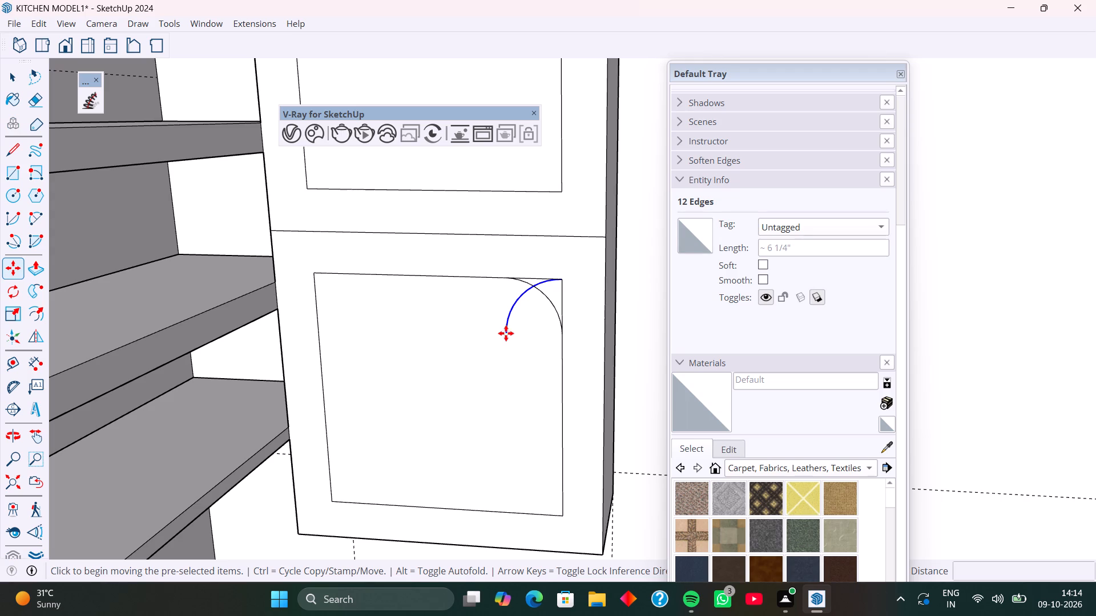
pyautogui.press('Left')
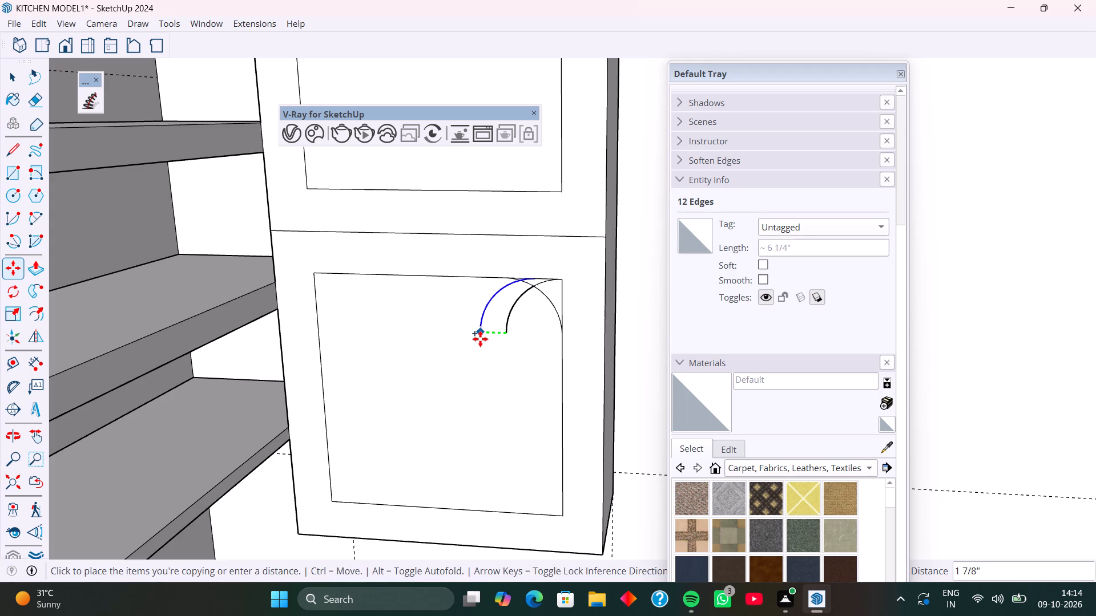
pyautogui.click(317, 326)
# Erase the square corner edges outside the lower outline's top-left arc.
pyautogui.press('e')
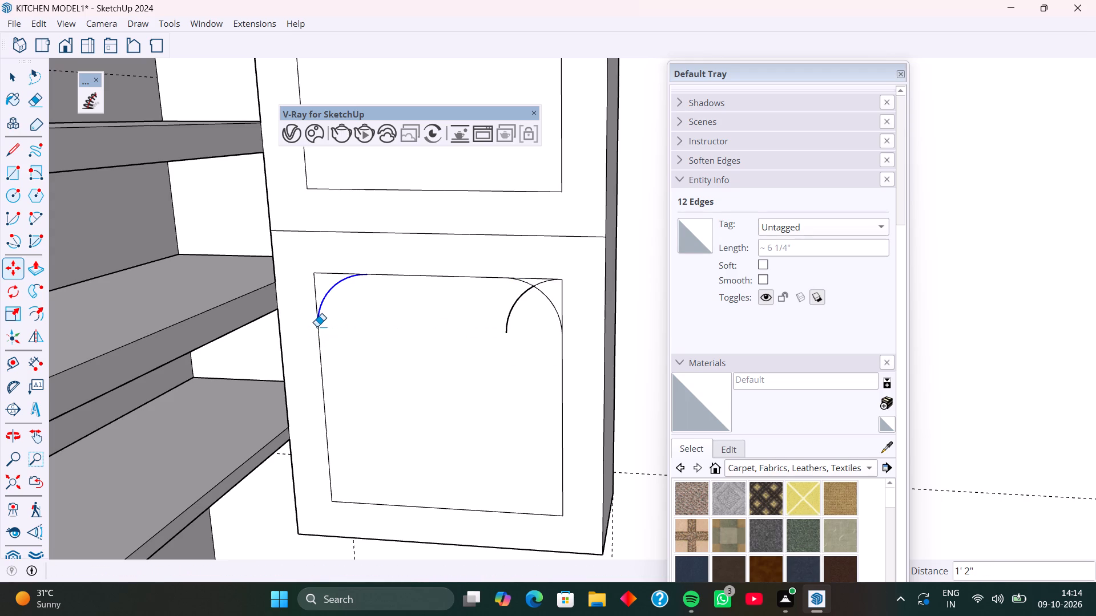
pyautogui.moveTo(325, 269); pyautogui.dragTo(315, 289)
pyautogui.scroll(17, 337, 285)
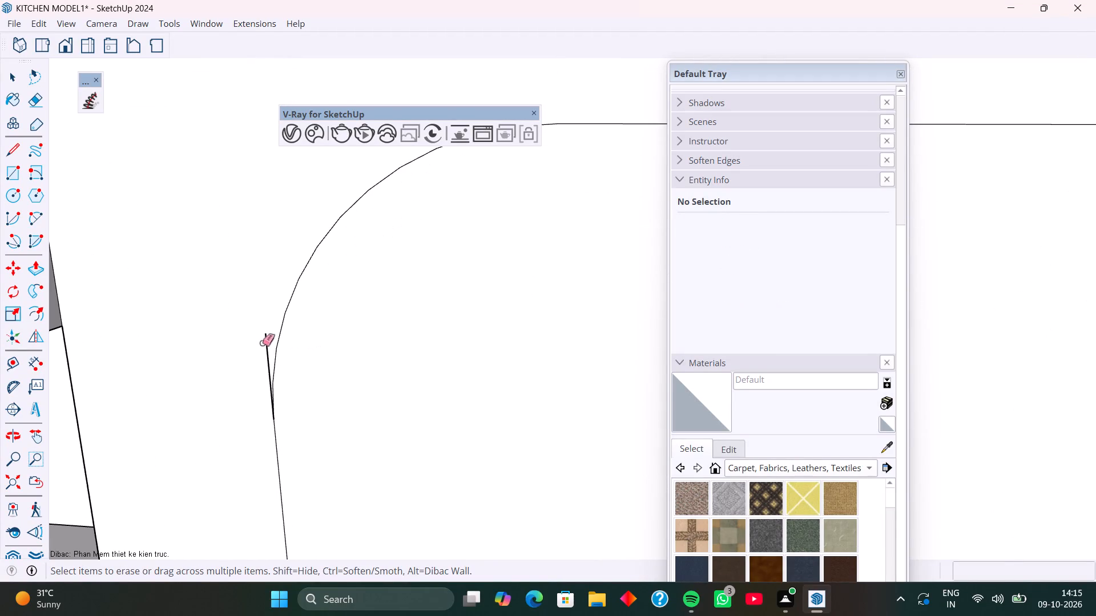
pyautogui.moveTo(266, 338); pyautogui.dragTo(259, 368)
pyautogui.scroll(-16, 205, 395)
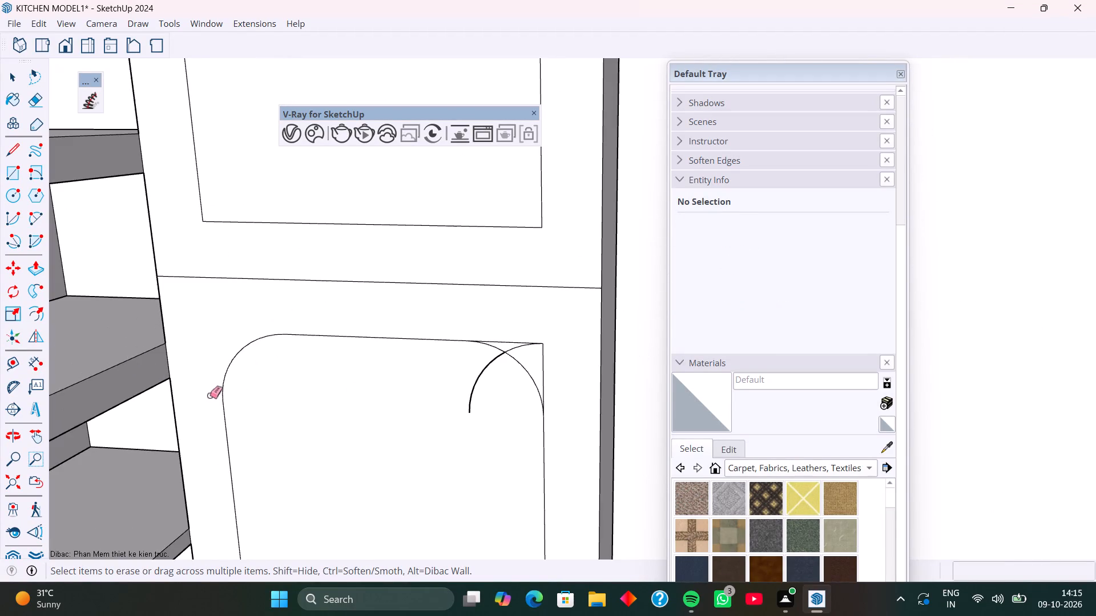
# Erase the stray mirrored arc and the square corner edges outside the lower outline's top-right arc.
pyautogui.scroll(9, 477, 353)
pyautogui.moveTo(477, 339); pyautogui.dragTo(498, 384)
pyautogui.moveTo(503, 348); pyautogui.dragTo(455, 382)
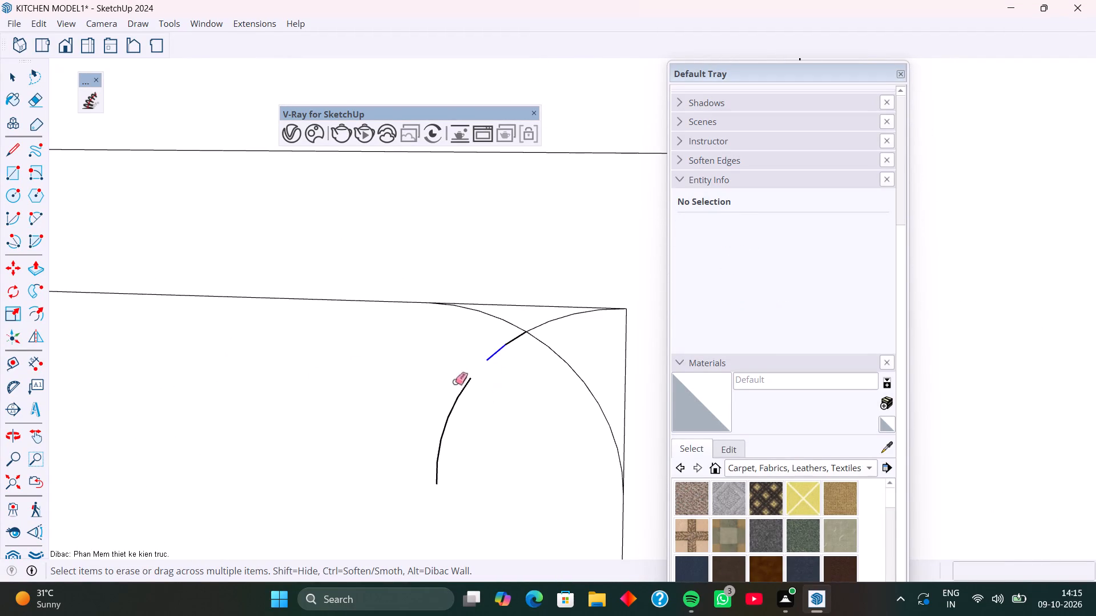
pyautogui.moveTo(455, 382); pyautogui.dragTo(437, 474)
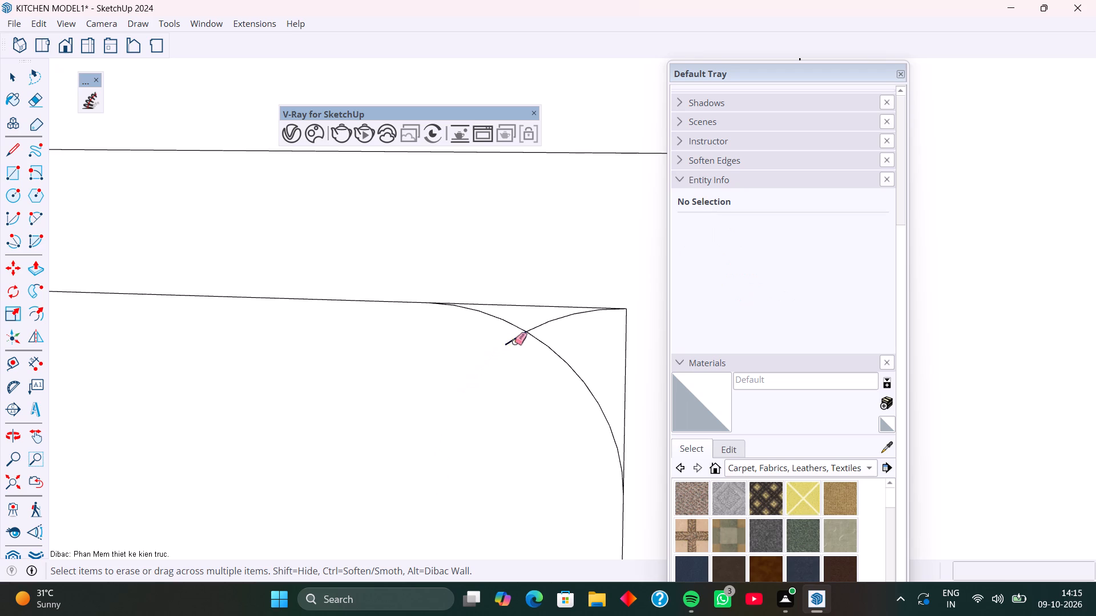
pyautogui.click(514, 342)
pyautogui.moveTo(538, 325); pyautogui.dragTo(595, 311)
pyautogui.moveTo(595, 311); pyautogui.dragTo(631, 334)
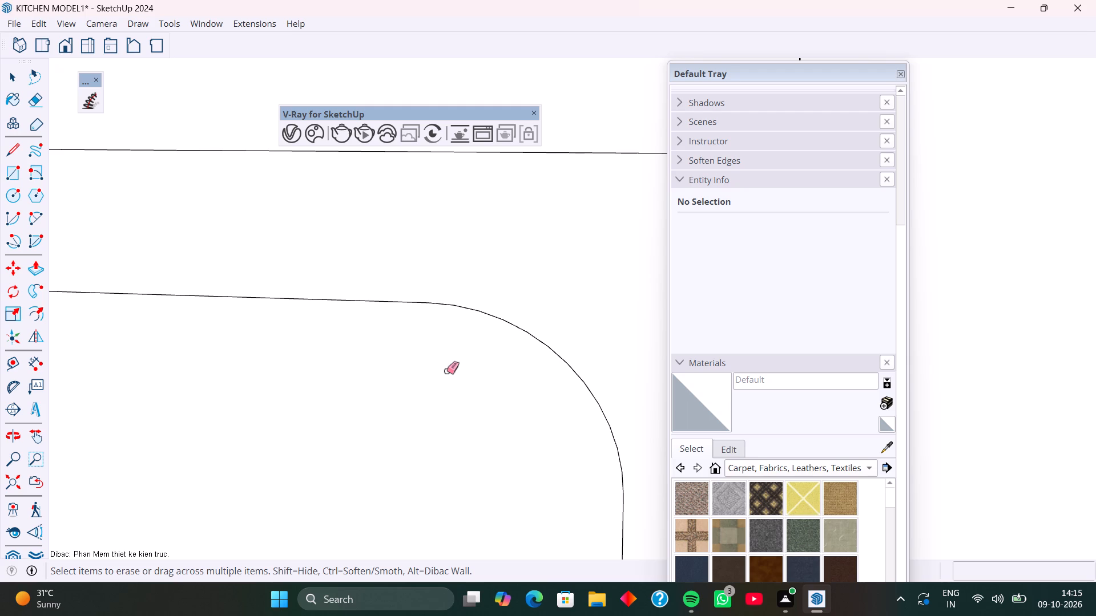
pyautogui.press('space')
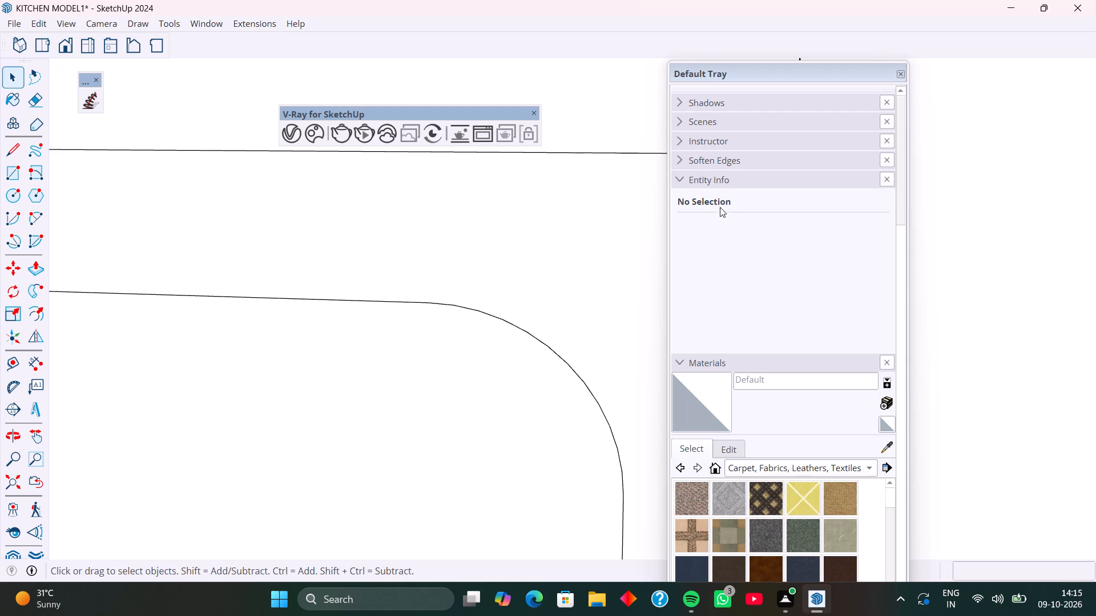
# Collapse the Tags and Materials sections of the Default Tray.
pyautogui.click(739, 180)
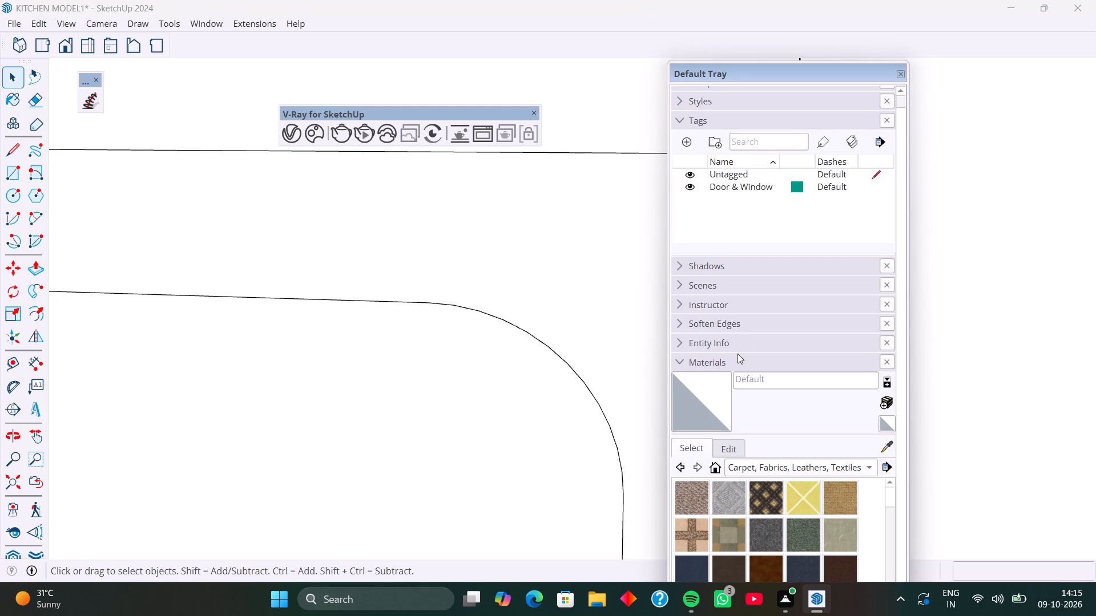
pyautogui.click(708, 341)
pyautogui.scroll(-4, 711, 341)
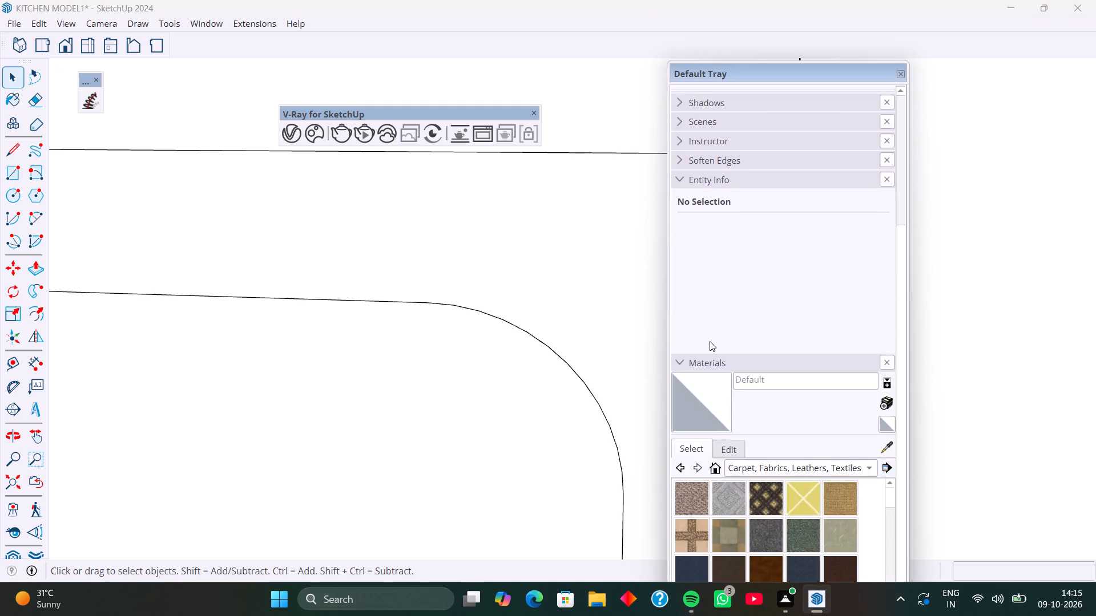
pyautogui.scroll(3, 706, 340)
pyautogui.scroll(5, 839, 161)
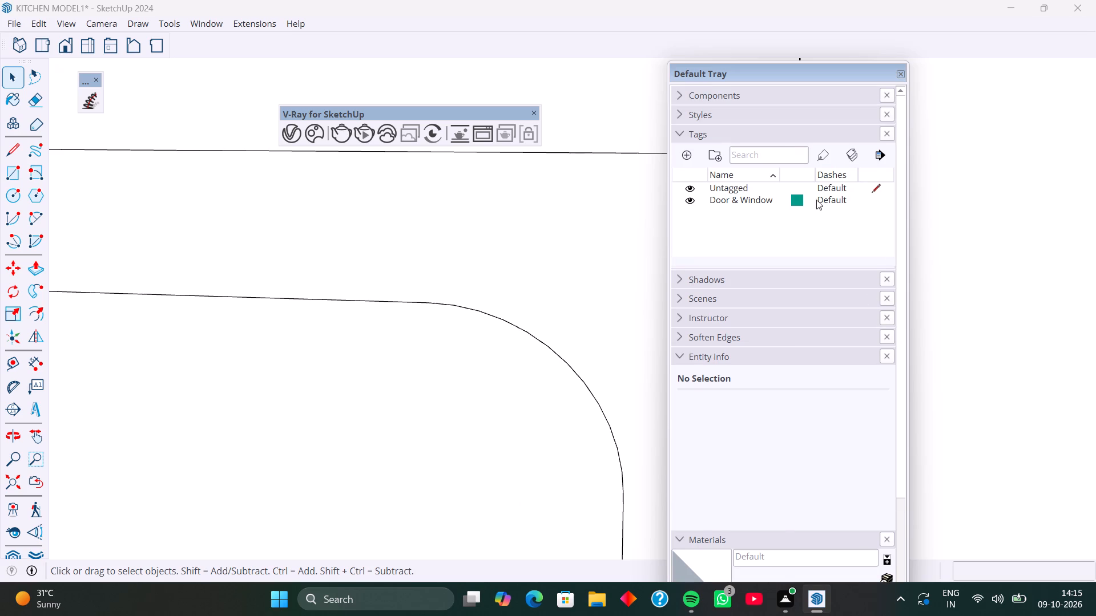
pyautogui.scroll(1, 816, 200)
pyautogui.click(777, 135)
pyautogui.scroll(-5, 760, 263)
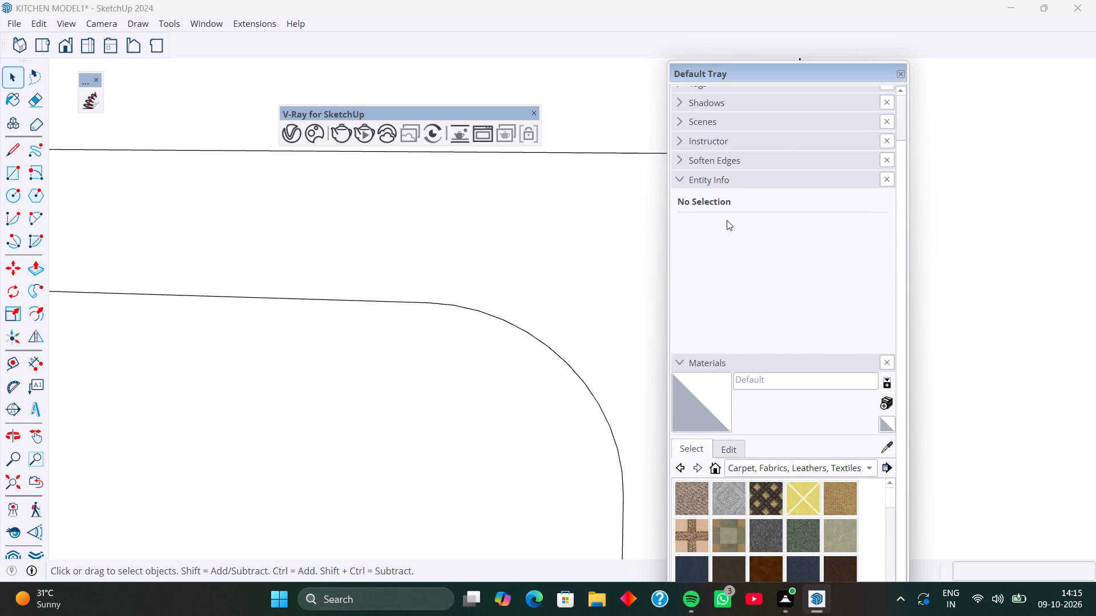
pyautogui.click(760, 361)
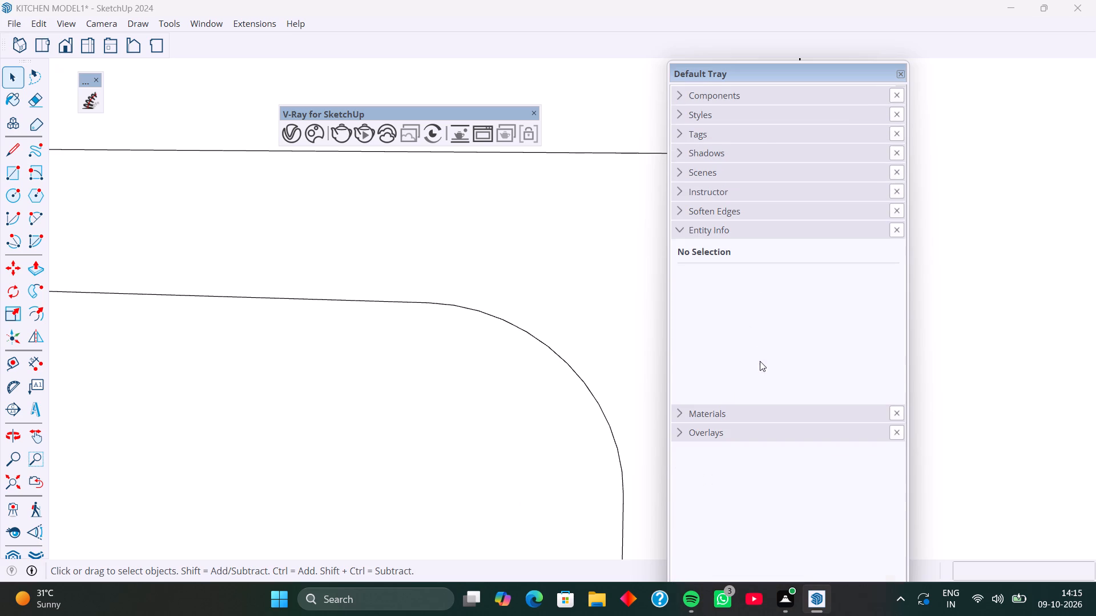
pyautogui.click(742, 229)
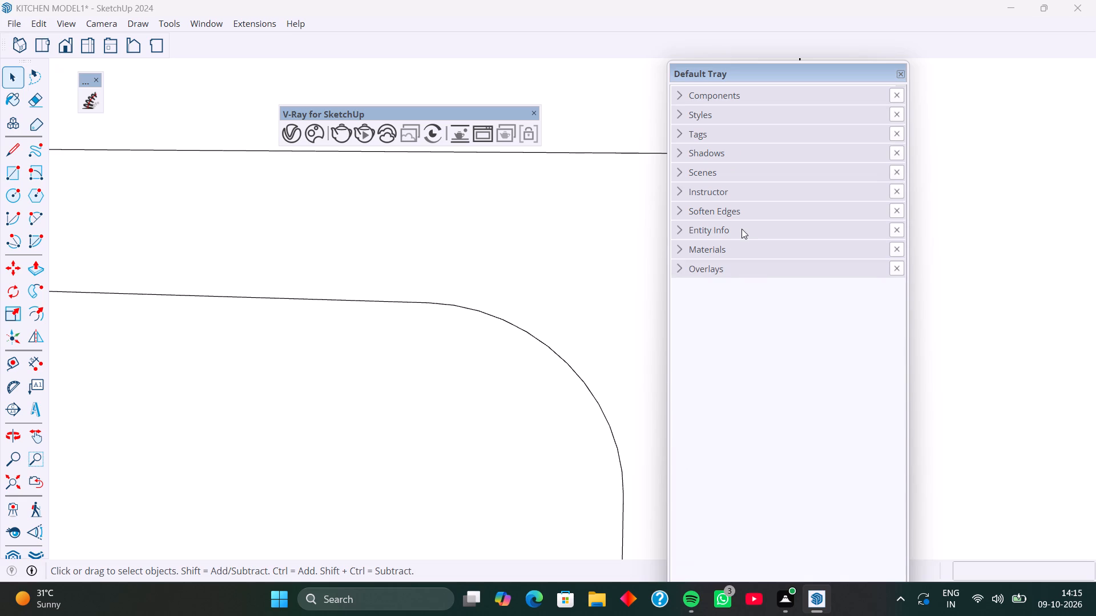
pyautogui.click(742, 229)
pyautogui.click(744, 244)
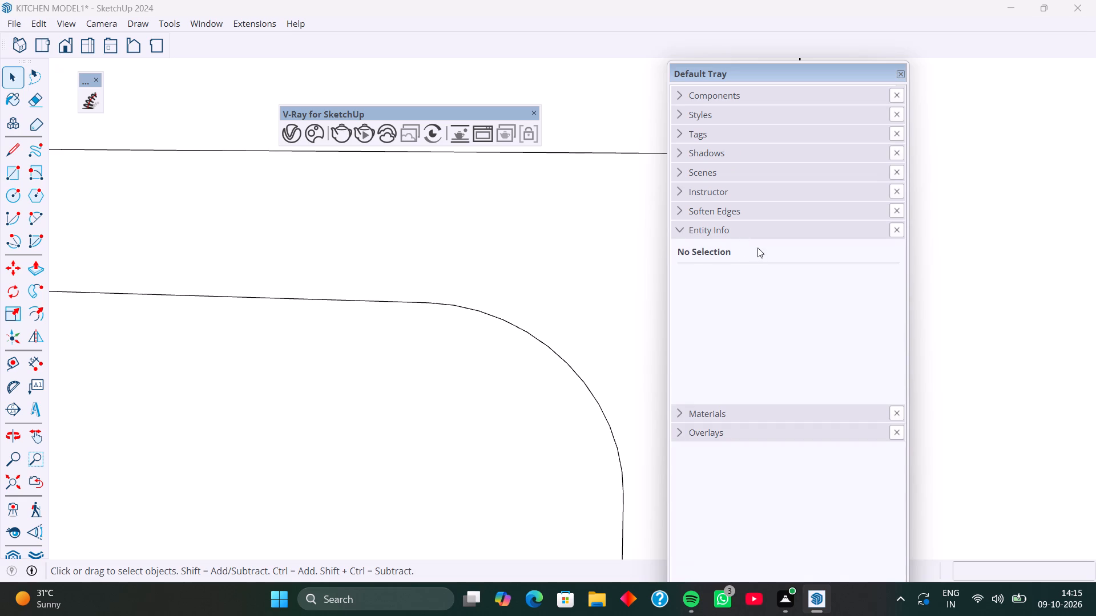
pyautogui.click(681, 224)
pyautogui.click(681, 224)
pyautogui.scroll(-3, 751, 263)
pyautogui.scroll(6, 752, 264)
# Close the Default Tray.
pyautogui.click(906, 76)
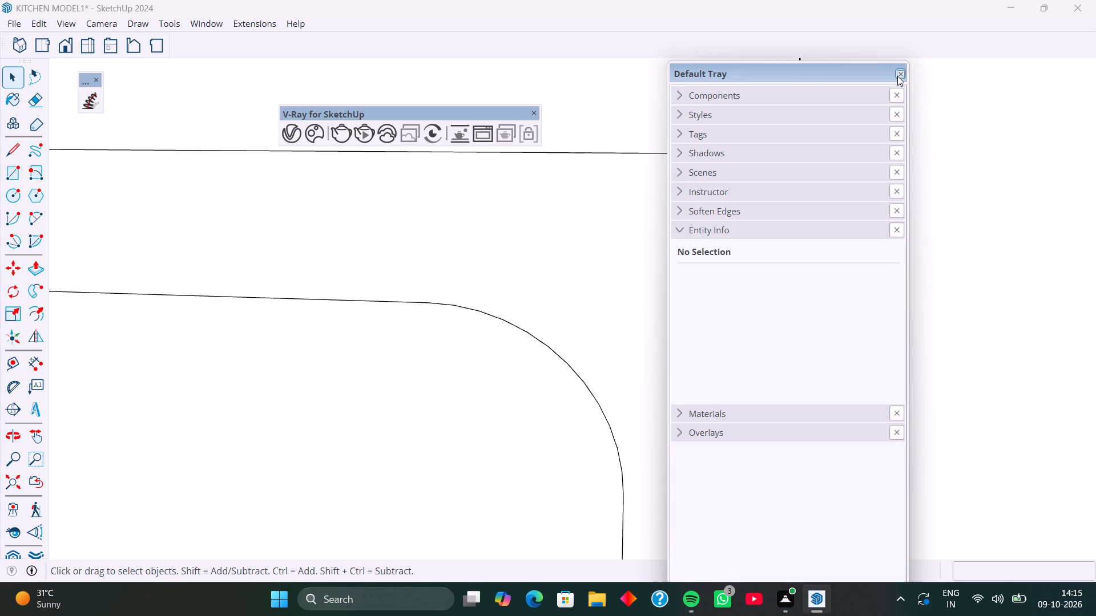
pyautogui.click(897, 76)
# Push the rounded-top inner face of the wall cabinet's upper front inward by 1".
pyautogui.scroll(-19, 792, 198)
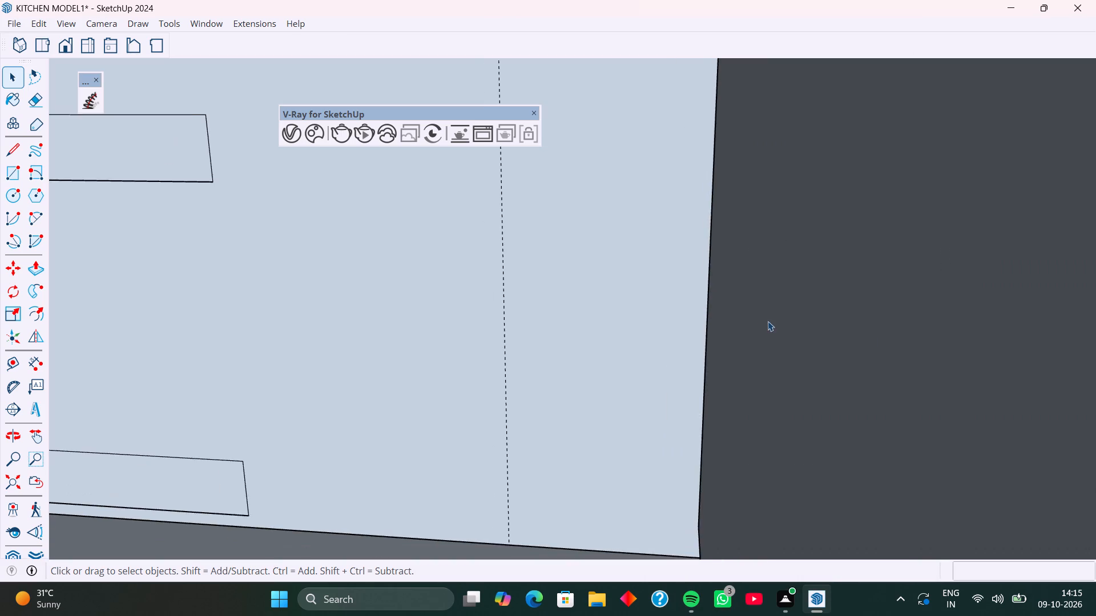
pyautogui.moveTo(767, 321); pyautogui.dragTo(757, 322, button='middle')
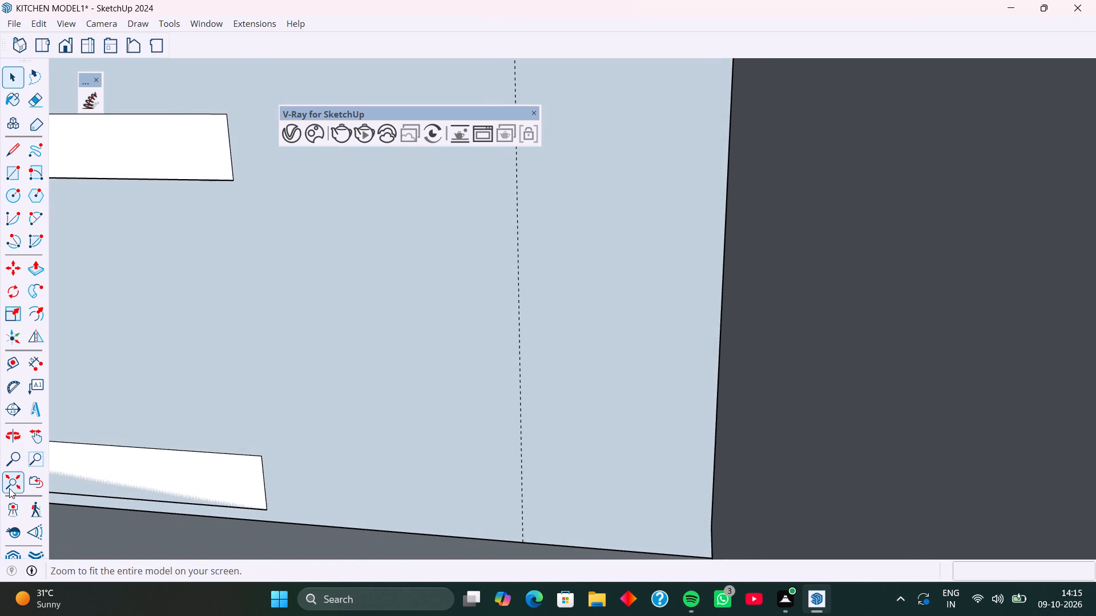
pyautogui.click(9, 488)
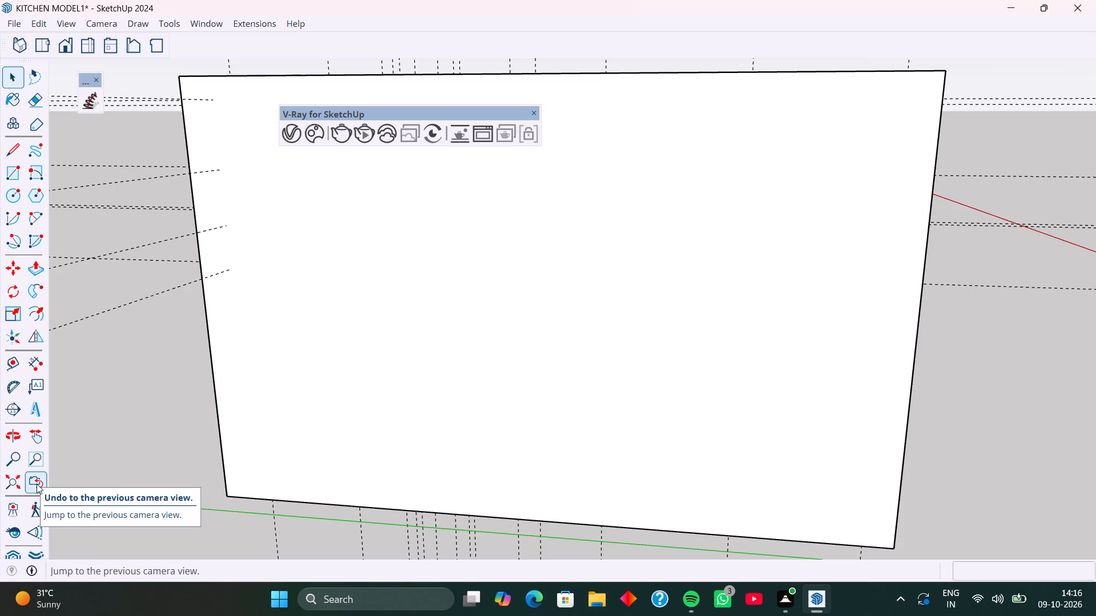
pyautogui.scroll(-5, 545, 293)
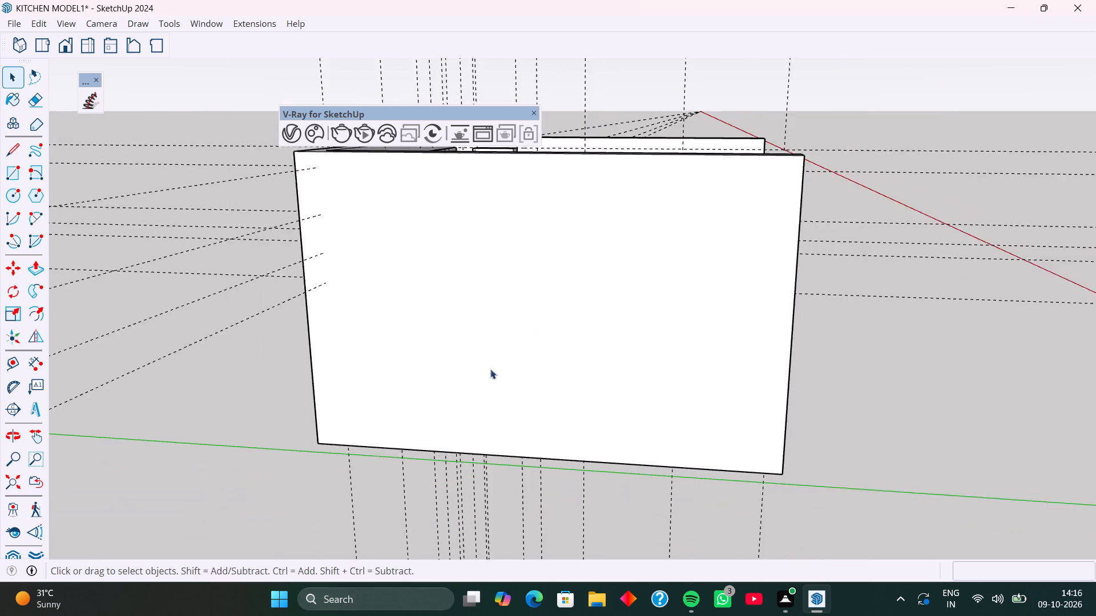
pyautogui.moveTo(498, 348); pyautogui.dragTo(440, 442, button='middle')
pyautogui.moveTo(747, 333); pyautogui.dragTo(617, 351, button='middle')
pyautogui.scroll(6, 663, 139)
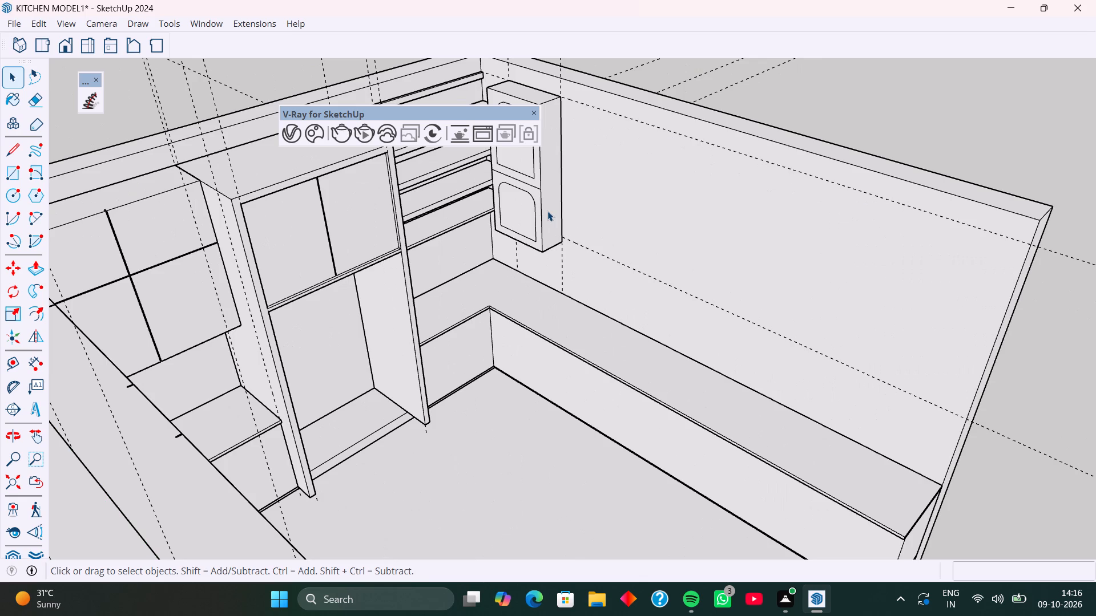
pyautogui.keyDown('shift'); pyautogui.moveTo(554, 199); pyautogui.dragTo(585, 352, button='middle'); pyautogui.keyUp('shift')
pyautogui.moveTo(577, 338); pyautogui.dragTo(616, 254, button='middle')
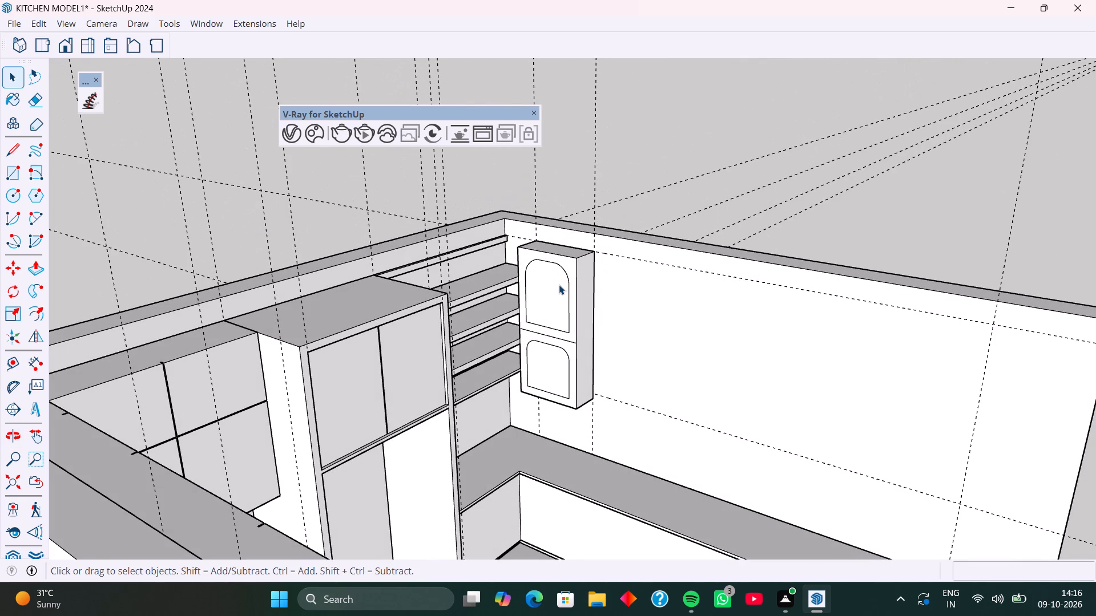
pyautogui.click(559, 285)
pyautogui.press('p')
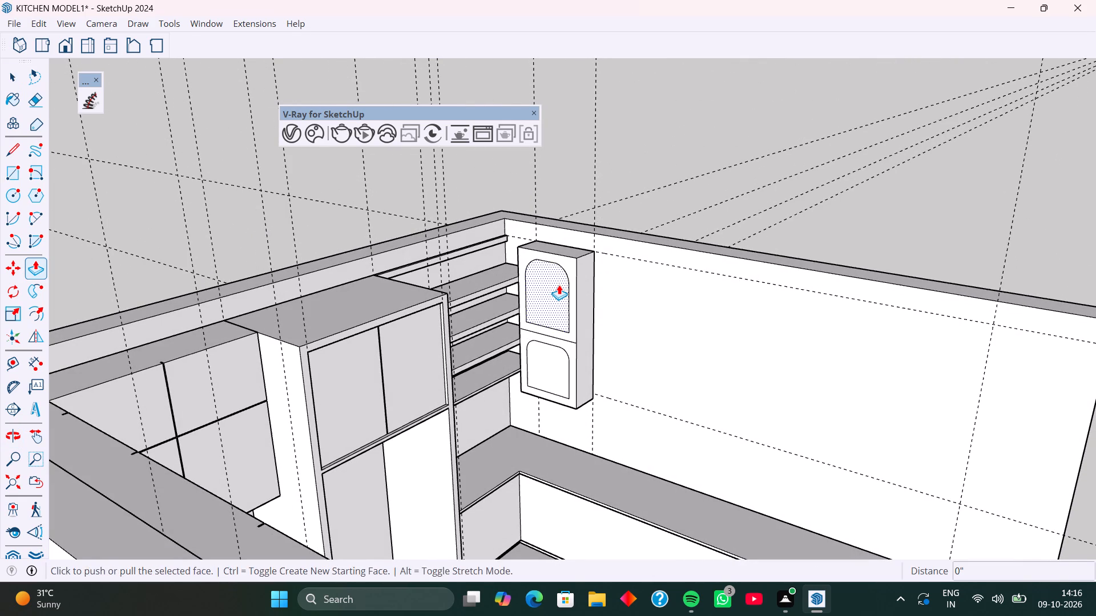
pyautogui.click(559, 285)
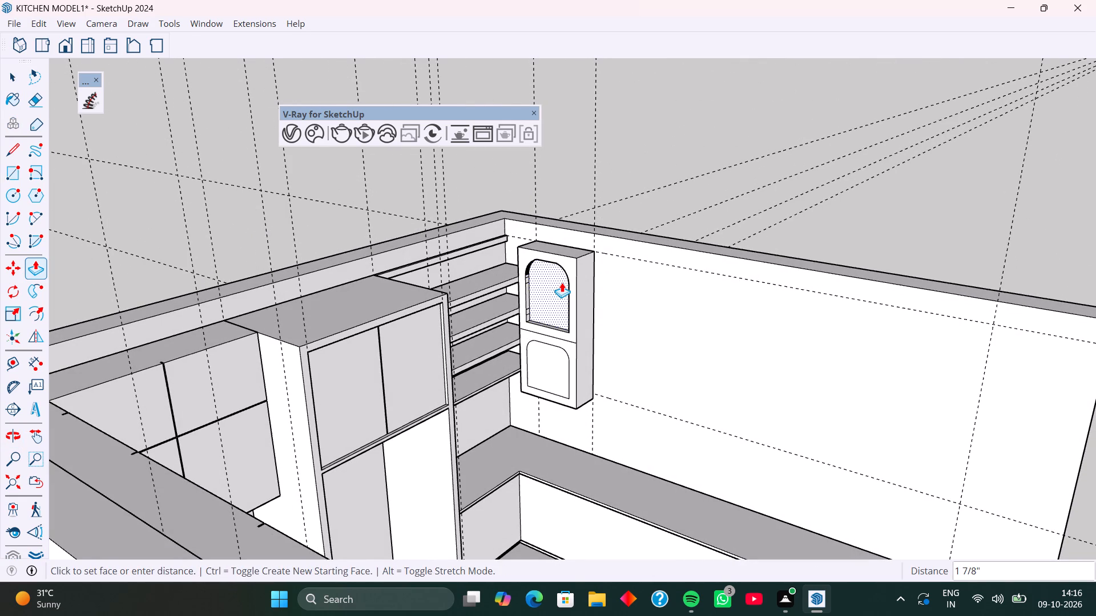
pyautogui.press('1')
pyautogui.press('Return')
# Repeat the 1" inward push on the rounded-top inner face of the cabinet's lower front.
pyautogui.doubleClick(554, 374)
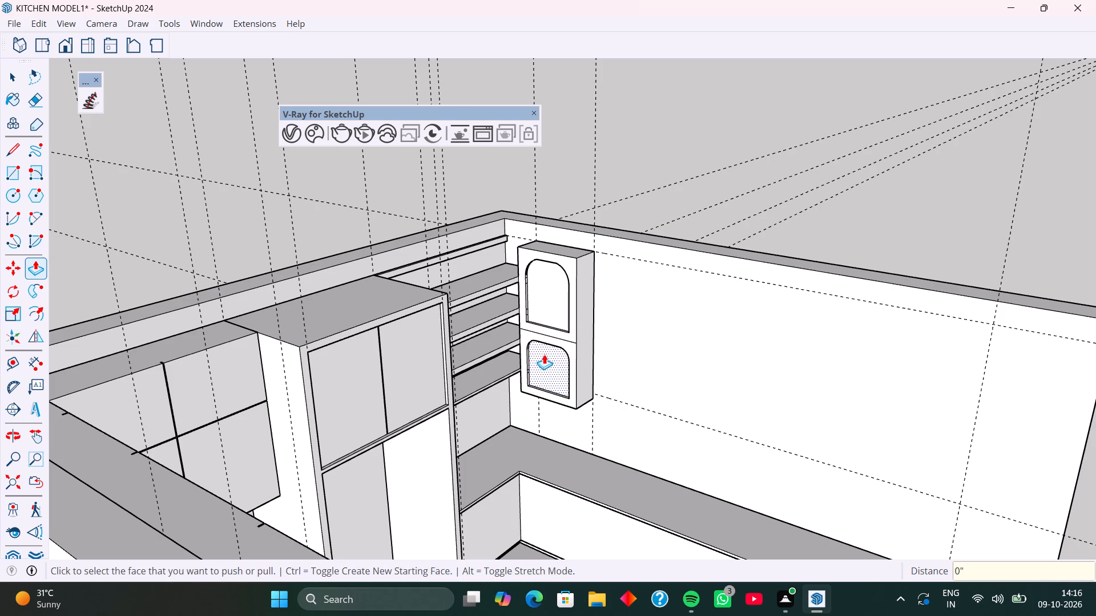
# Erase the two stray edges crossing the straight left side wall of the lower front's recess.
pyautogui.moveTo(544, 354); pyautogui.dragTo(493, 358, button='middle')
pyautogui.scroll(20, 493, 358)
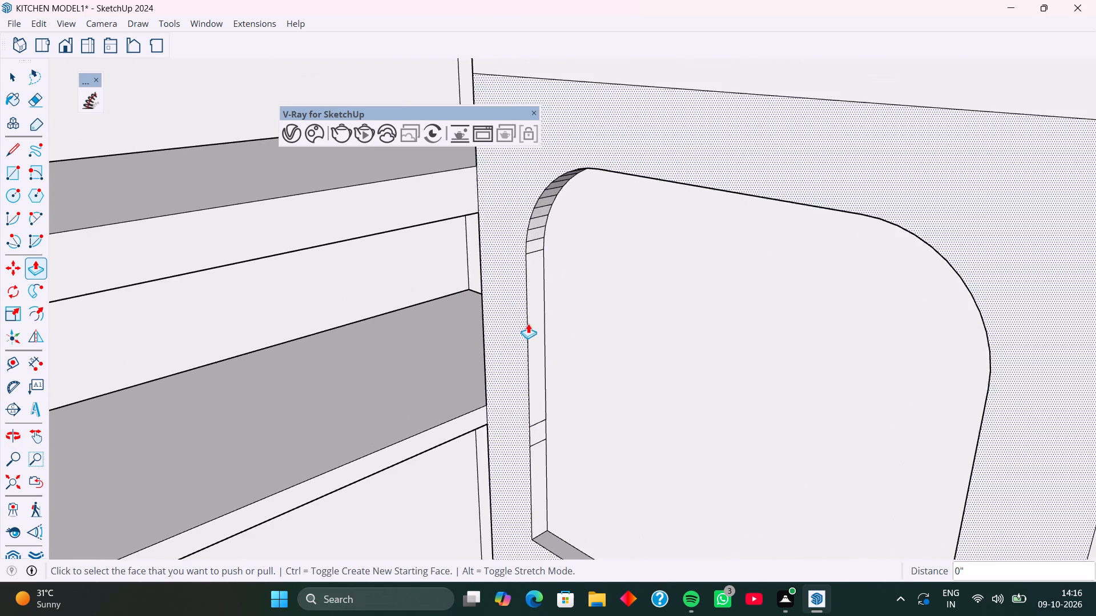
pyautogui.moveTo(528, 323); pyautogui.dragTo(499, 318, button='middle')
pyautogui.moveTo(554, 356); pyautogui.dragTo(530, 350, button='middle')
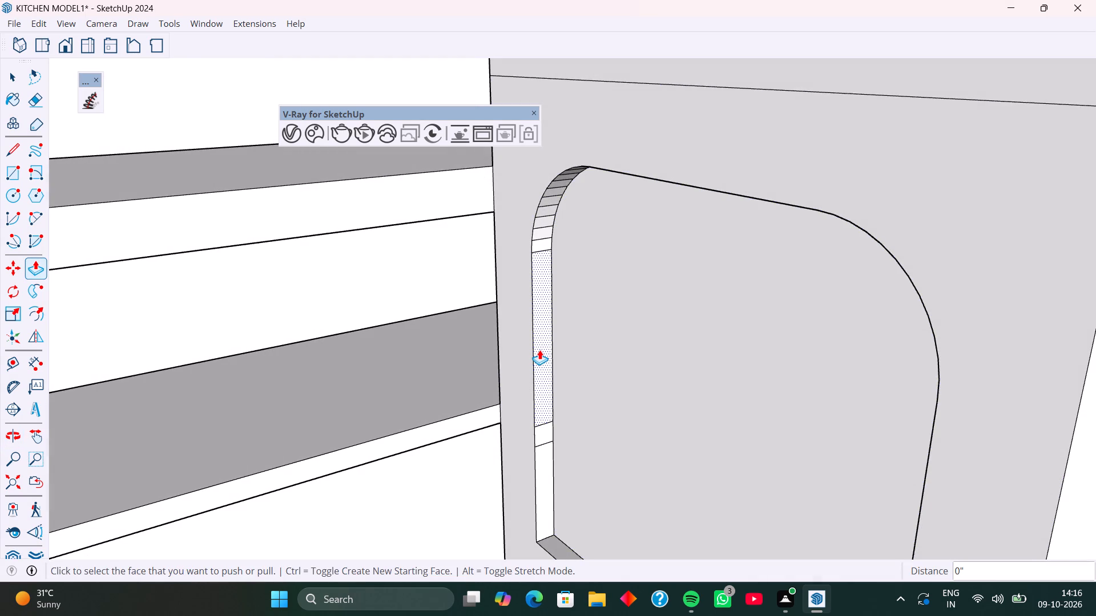
pyautogui.press('e')
pyautogui.moveTo(545, 419); pyautogui.dragTo(546, 440)
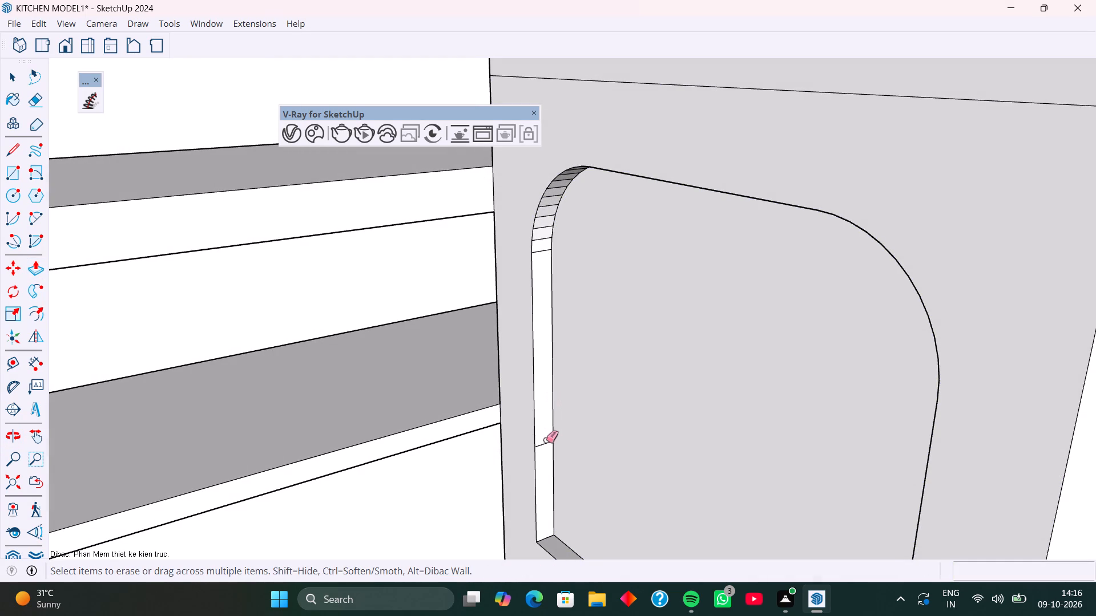
pyautogui.moveTo(546, 440); pyautogui.dragTo(550, 453)
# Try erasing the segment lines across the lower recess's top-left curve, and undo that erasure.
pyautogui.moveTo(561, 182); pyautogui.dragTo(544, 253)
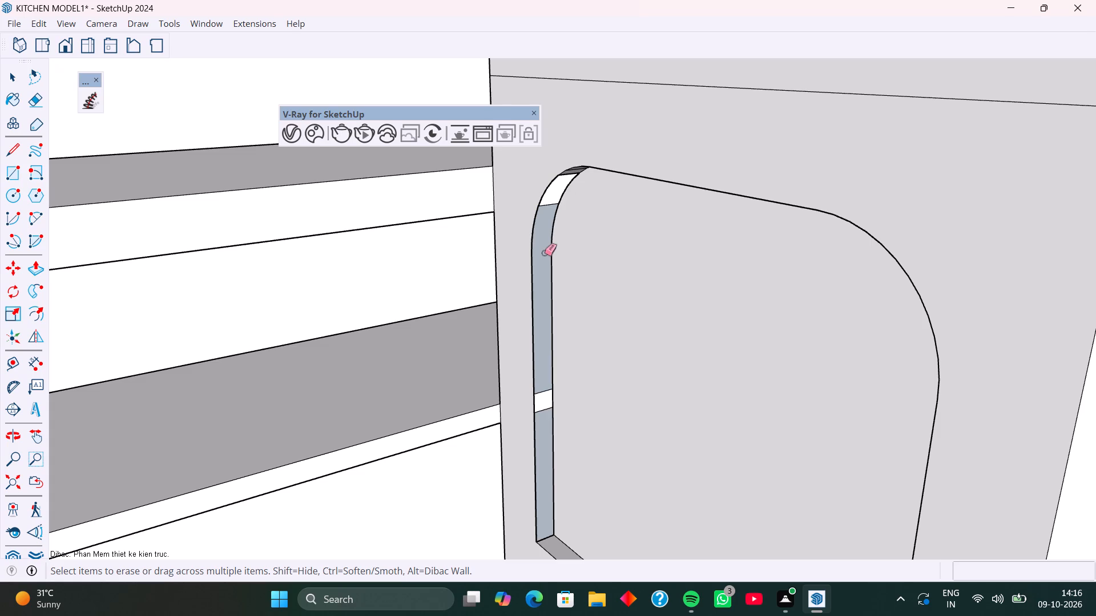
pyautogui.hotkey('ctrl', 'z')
# Erase the two stray edges near the bottom of the upper recess's left side wall.
pyautogui.scroll(-7, 527, 191)
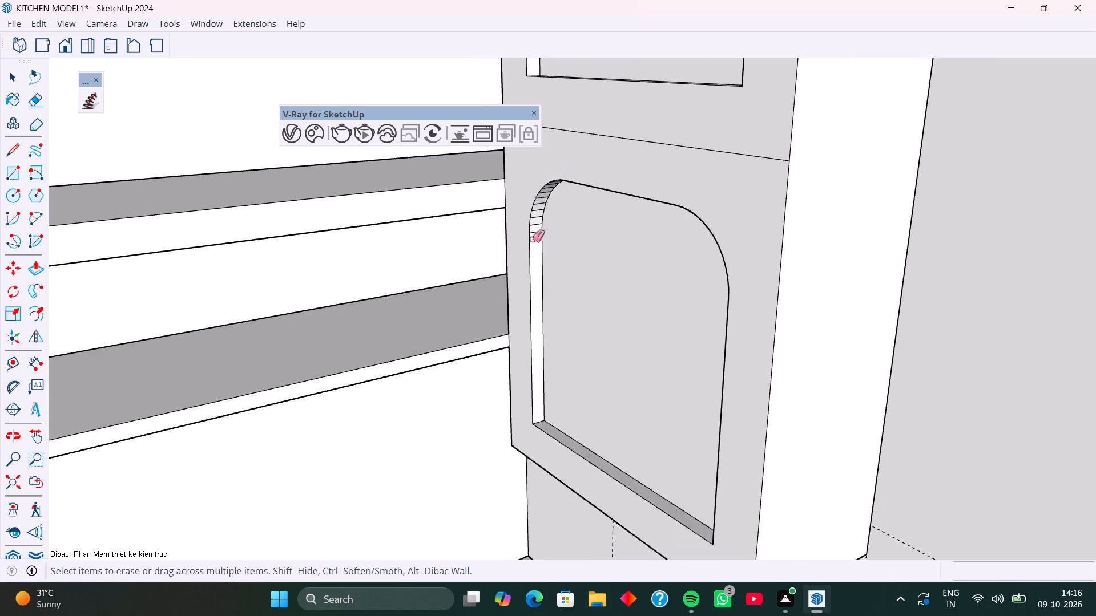
pyautogui.scroll(-13, 532, 239)
pyautogui.moveTo(528, 242); pyautogui.dragTo(542, 255, button='middle')
pyautogui.scroll(8, 524, 188)
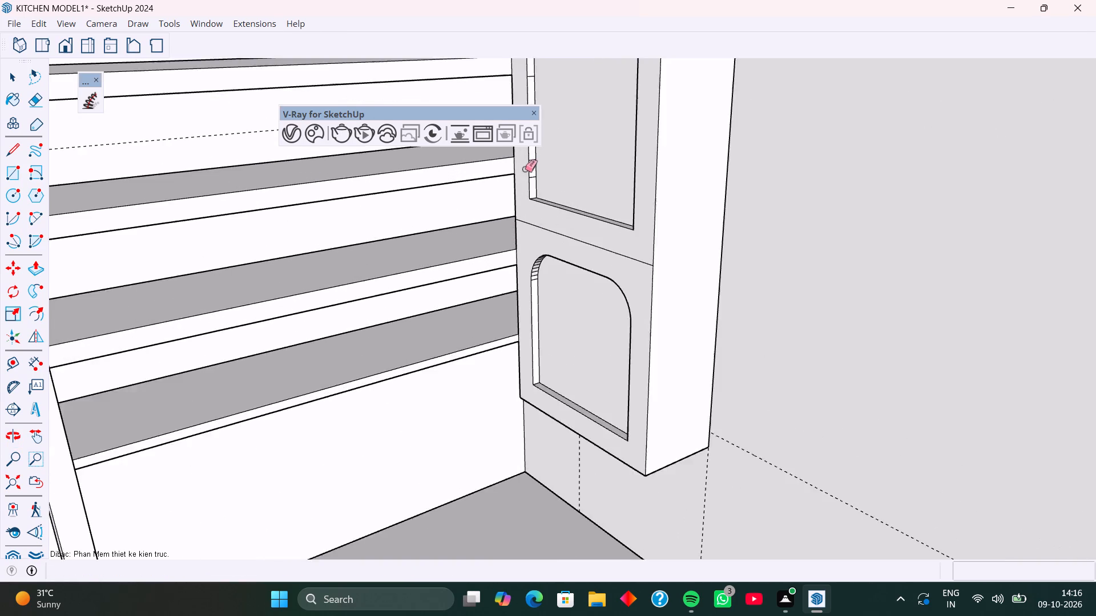
pyautogui.scroll(4, 525, 169)
pyautogui.scroll(-3, 537, 175)
pyautogui.keyDown('shift'); pyautogui.moveTo(541, 176); pyautogui.dragTo(533, 295, button='middle'); pyautogui.keyUp('shift')
pyautogui.scroll(6, 537, 295)
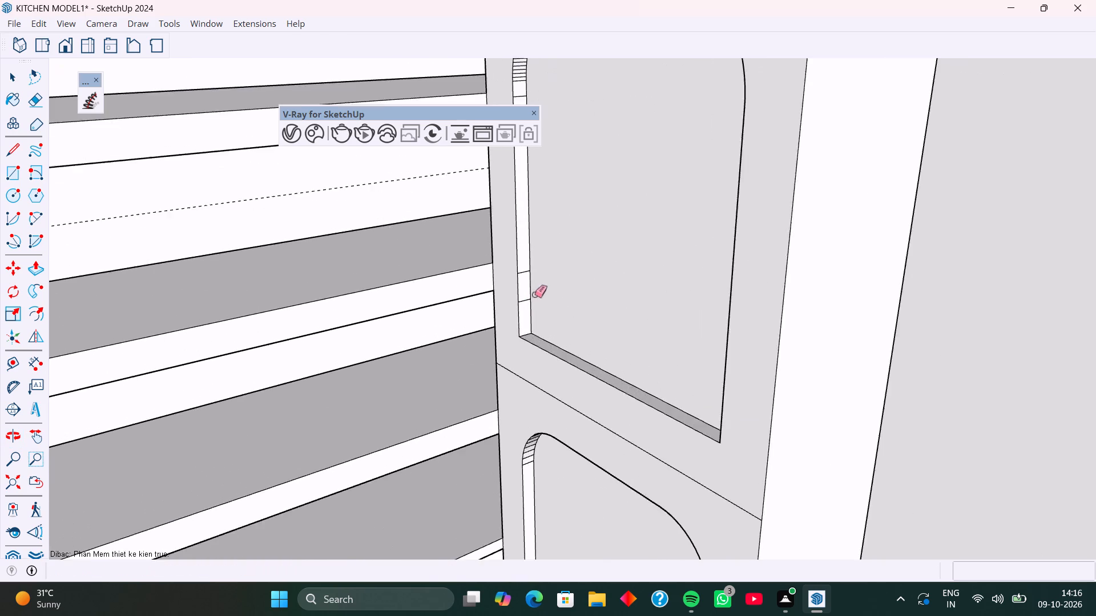
pyautogui.scroll(6, 534, 294)
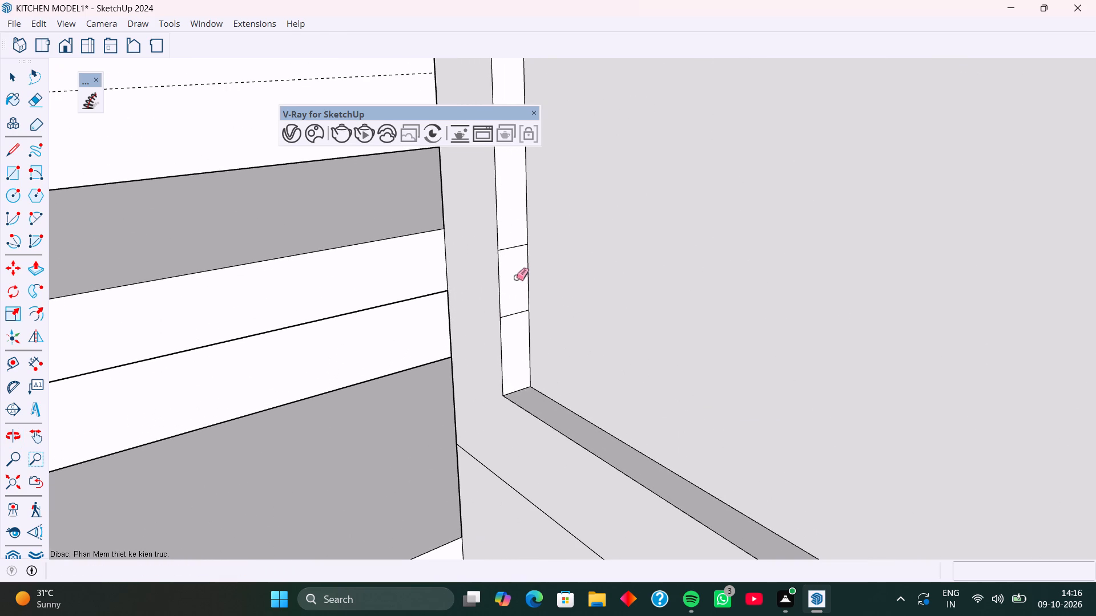
pyautogui.moveTo(509, 235); pyautogui.dragTo(518, 329)
pyautogui.scroll(-4, 524, 319)
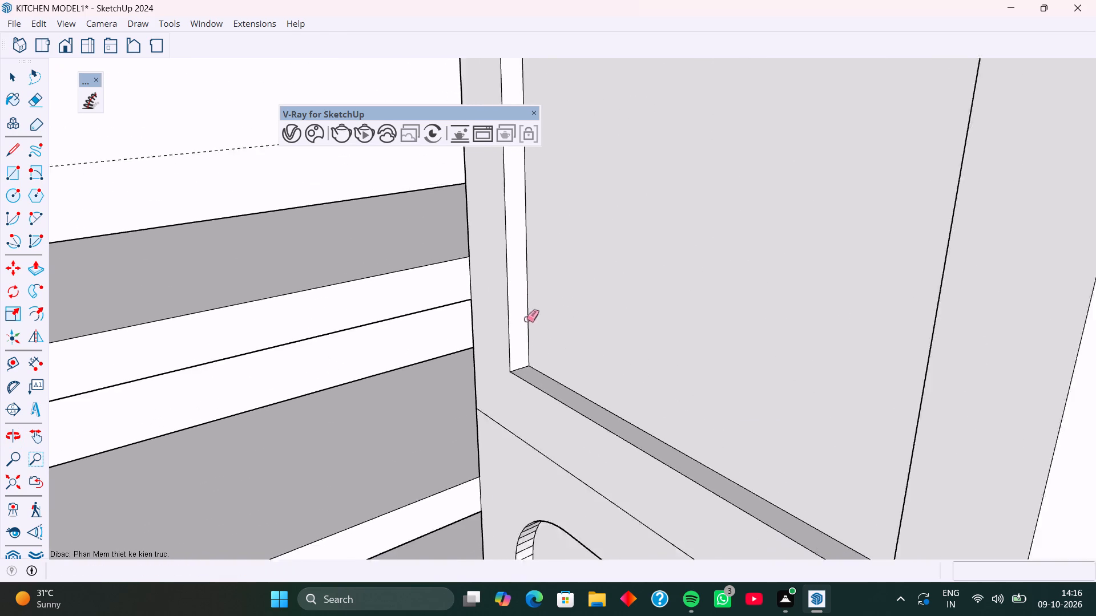
# Erase the two stray edges near the upper end of the upper recess's straight left side wall.
pyautogui.scroll(-12, 526, 319)
pyautogui.scroll(16, 507, 257)
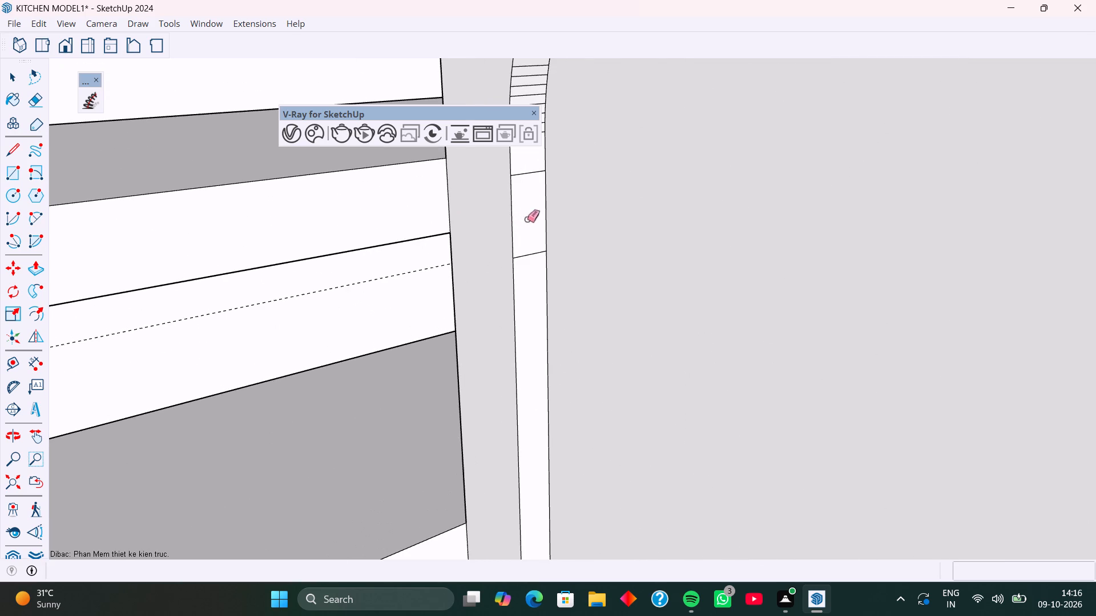
pyautogui.moveTo(527, 219); pyautogui.dragTo(527, 261)
pyautogui.moveTo(530, 165); pyautogui.dragTo(531, 181)
pyautogui.scroll(-2, 517, 265)
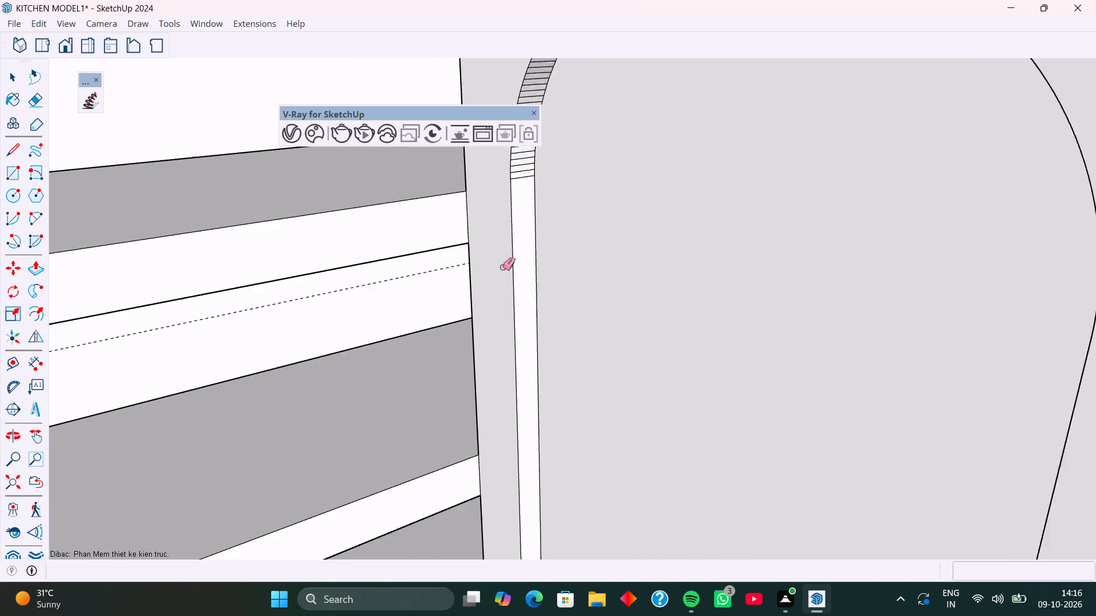
# Hide the seam edge where the upper recess's right side wall meets its rounded corner.
pyautogui.scroll(-14, 502, 267)
pyautogui.moveTo(513, 319); pyautogui.dragTo(686, 294, button='middle')
pyautogui.moveTo(557, 324); pyautogui.dragTo(720, 343, button='middle')
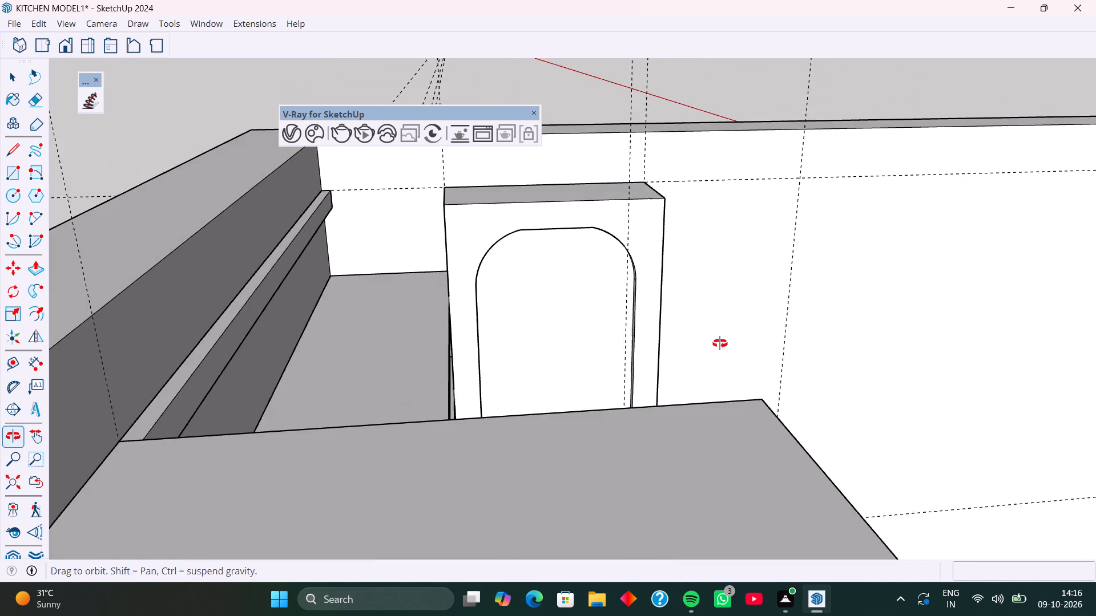
pyautogui.moveTo(720, 343); pyautogui.dragTo(720, 343, button='middle')
pyautogui.moveTo(605, 330); pyautogui.dragTo(737, 350, button='middle')
pyautogui.moveTo(605, 322); pyautogui.dragTo(670, 331, button='middle')
pyautogui.scroll(8, 606, 282)
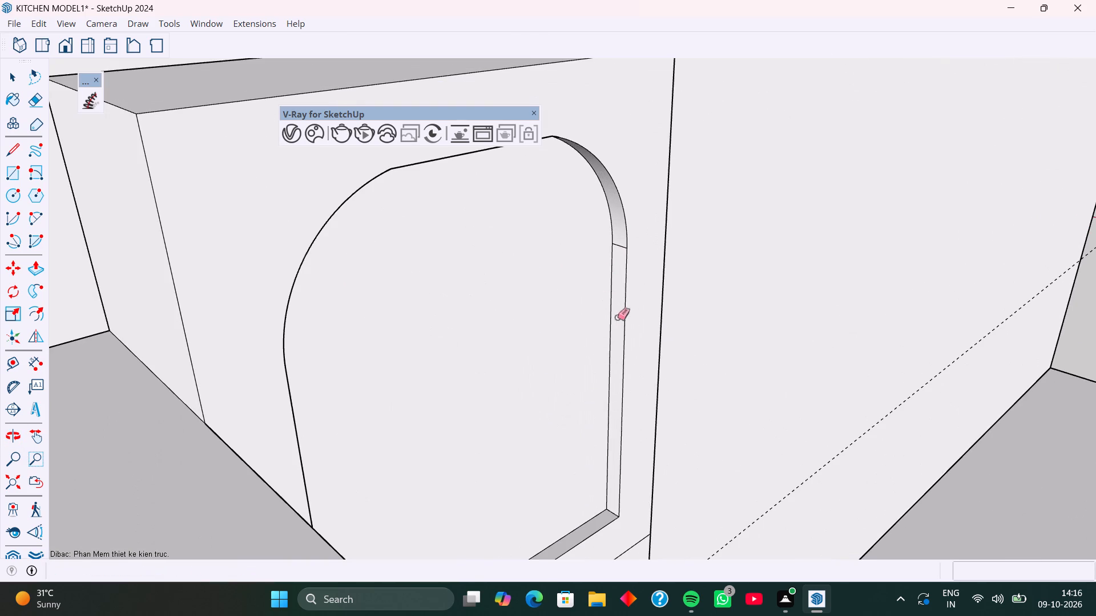
pyautogui.scroll(4, 616, 248)
pyautogui.moveTo(615, 254); pyautogui.dragTo(651, 256, button='middle')
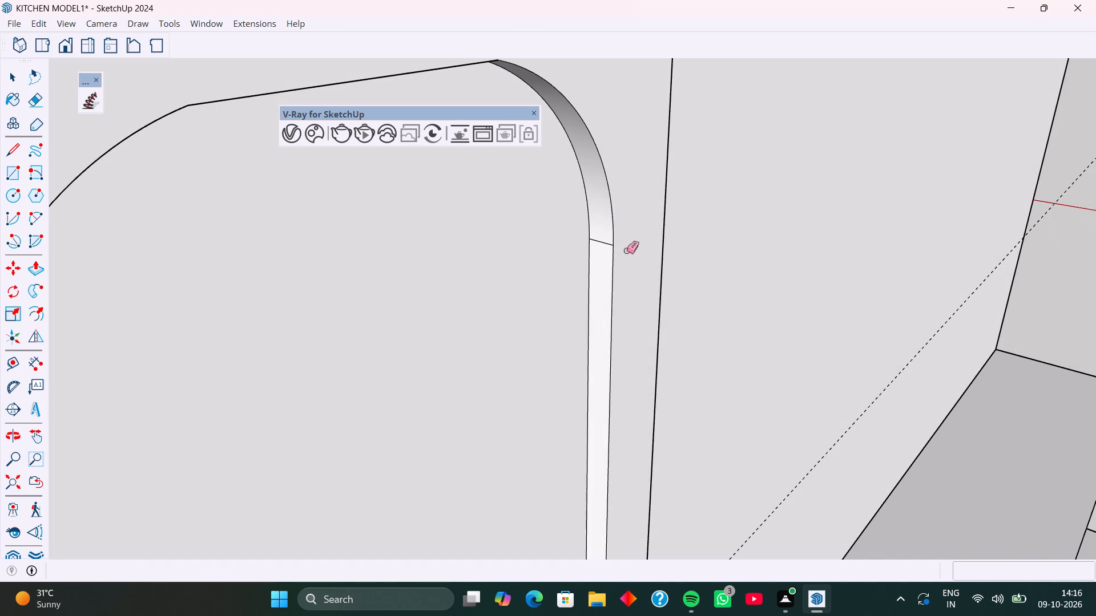
pyautogui.moveTo(599, 238); pyautogui.dragTo(597, 246)
# Delete all construction guides from the kitchen model.
pyautogui.scroll(-9, 494, 280)
pyautogui.moveTo(436, 313); pyautogui.dragTo(378, 257, button='middle')
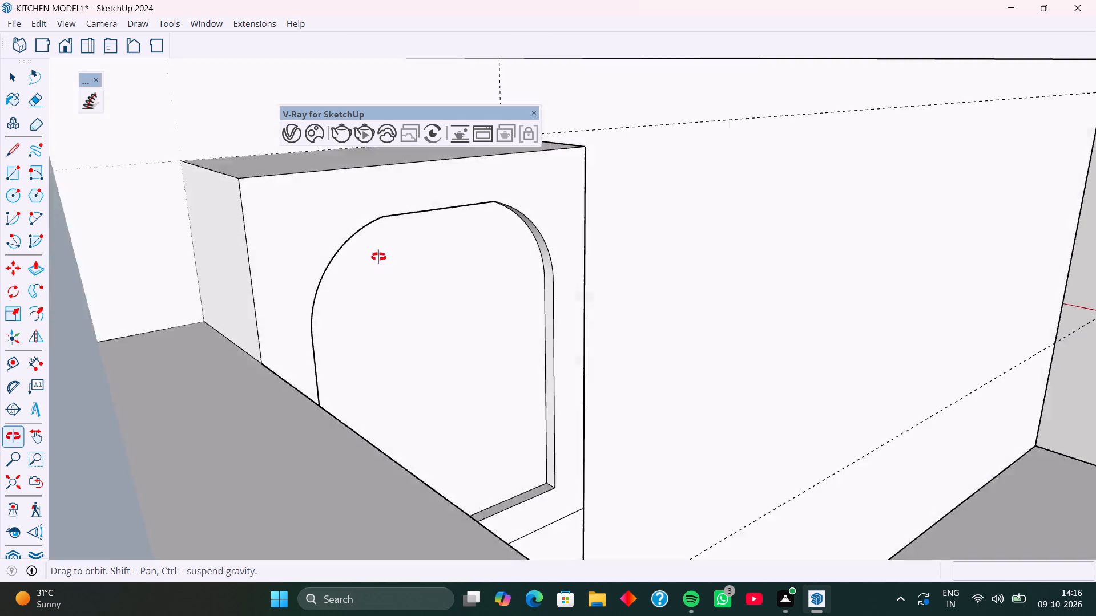
pyautogui.moveTo(378, 257); pyautogui.dragTo(184, 306, button='middle')
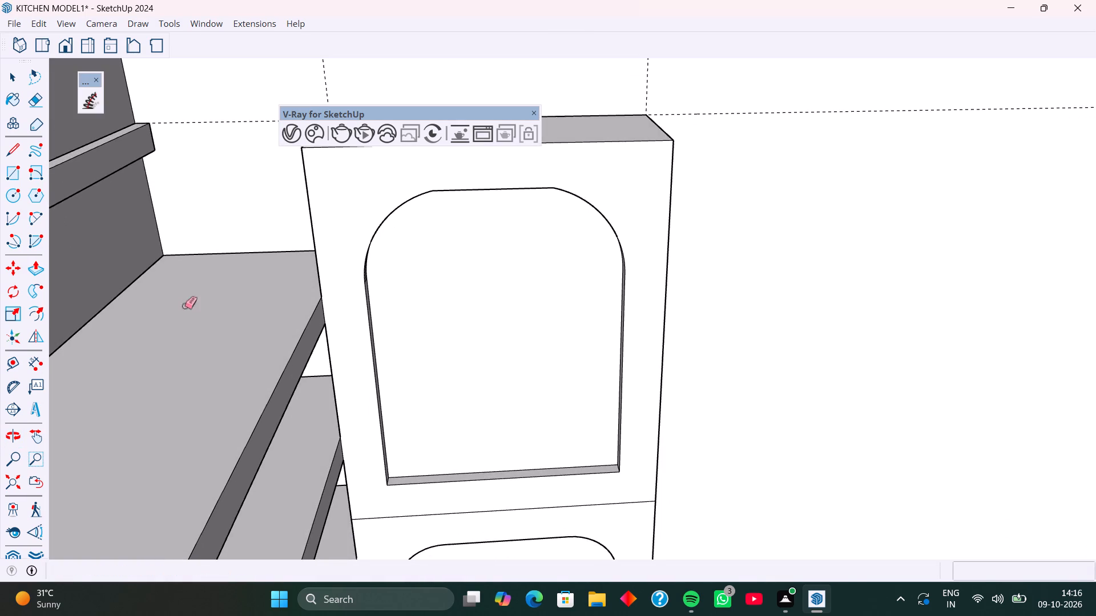
pyautogui.scroll(-10, 461, 293)
pyautogui.moveTo(493, 384); pyautogui.dragTo(479, 385, button='middle')
pyautogui.moveTo(499, 380); pyautogui.dragTo(487, 381, button='middle')
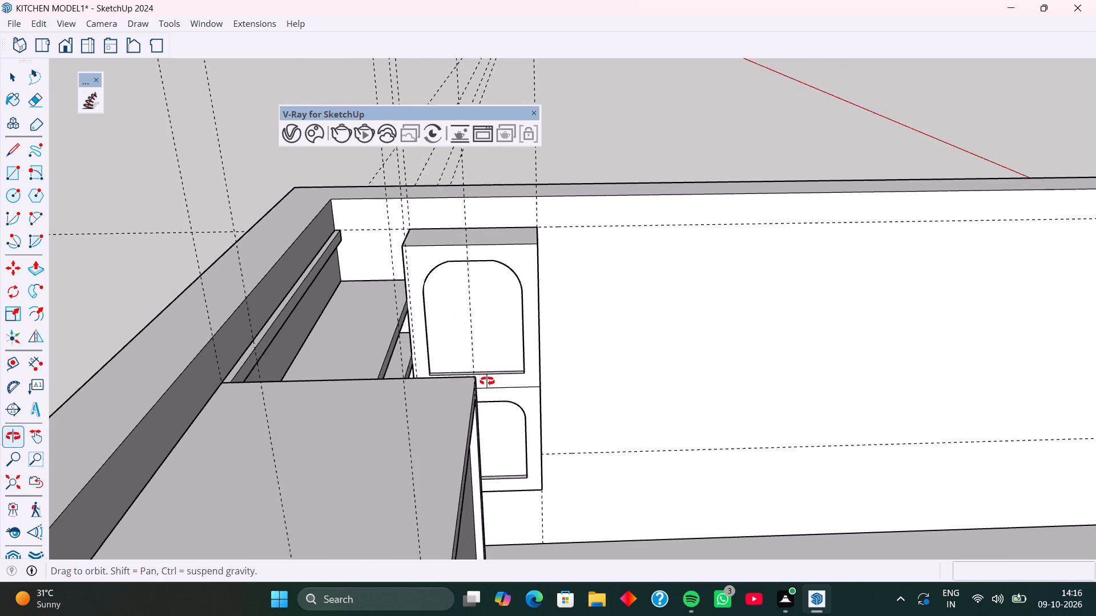
pyautogui.moveTo(487, 381); pyautogui.dragTo(369, 378, button='middle')
pyautogui.scroll(-11, 420, 373)
pyautogui.moveTo(571, 448); pyautogui.dragTo(408, 460, button='middle')
pyautogui.moveTo(545, 470); pyautogui.dragTo(429, 475, button='middle')
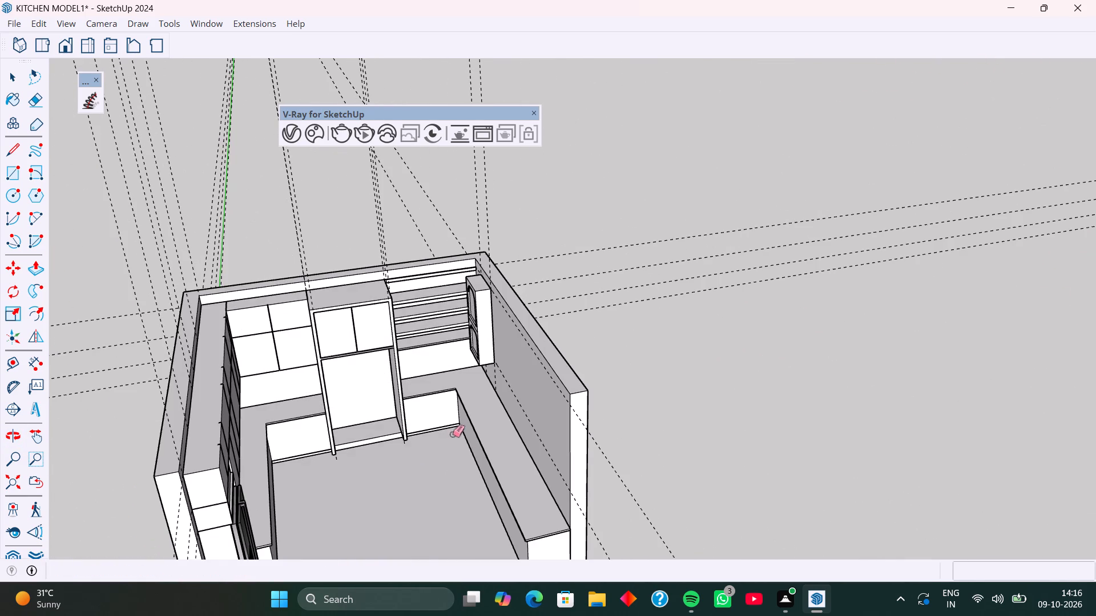
pyautogui.keyDown('shift'); pyautogui.moveTo(454, 416); pyautogui.dragTo(505, 298, button='middle'); pyautogui.keyUp('shift')
pyautogui.moveTo(537, 341); pyautogui.dragTo(469, 333, button='middle')
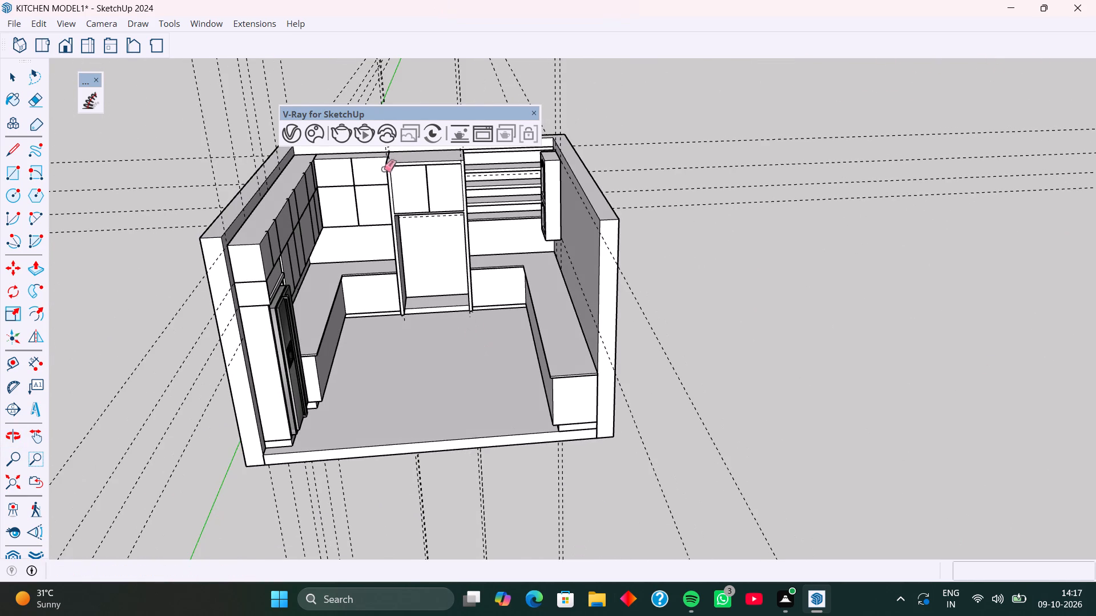
pyautogui.click(35, 22)
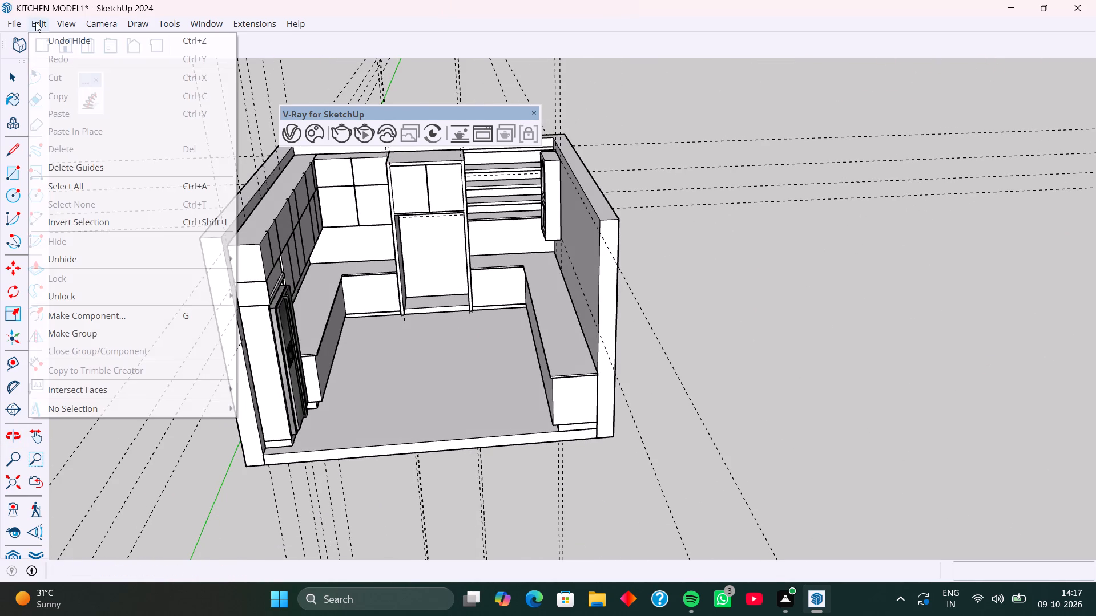
pyautogui.click(103, 165)
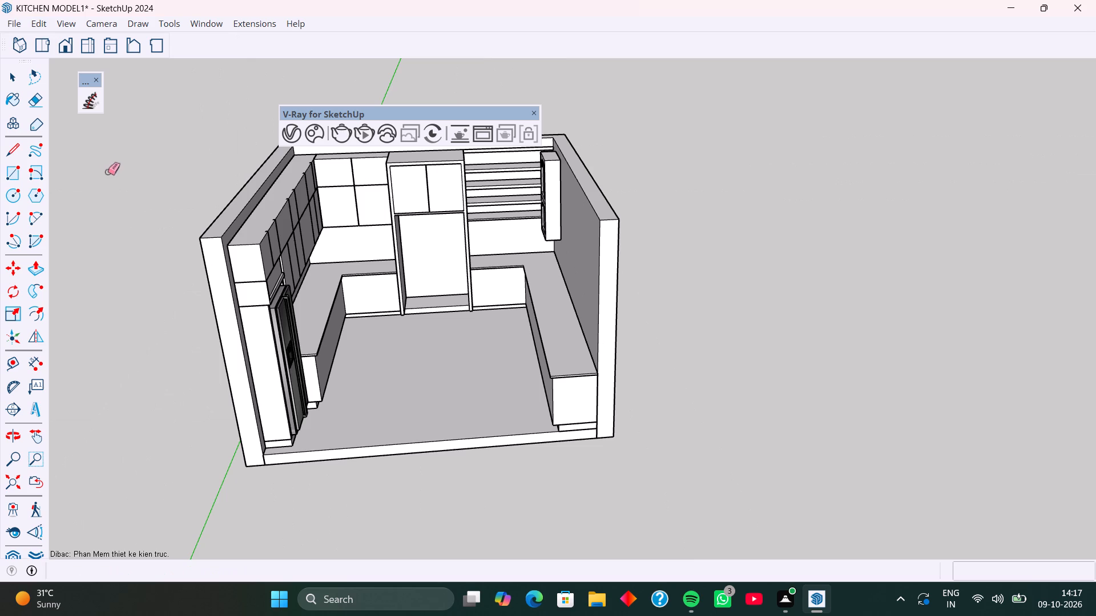
# Dock the floating V-Ray for SketchUp toolbar with the other tools above the drawing area.
pyautogui.press('space')
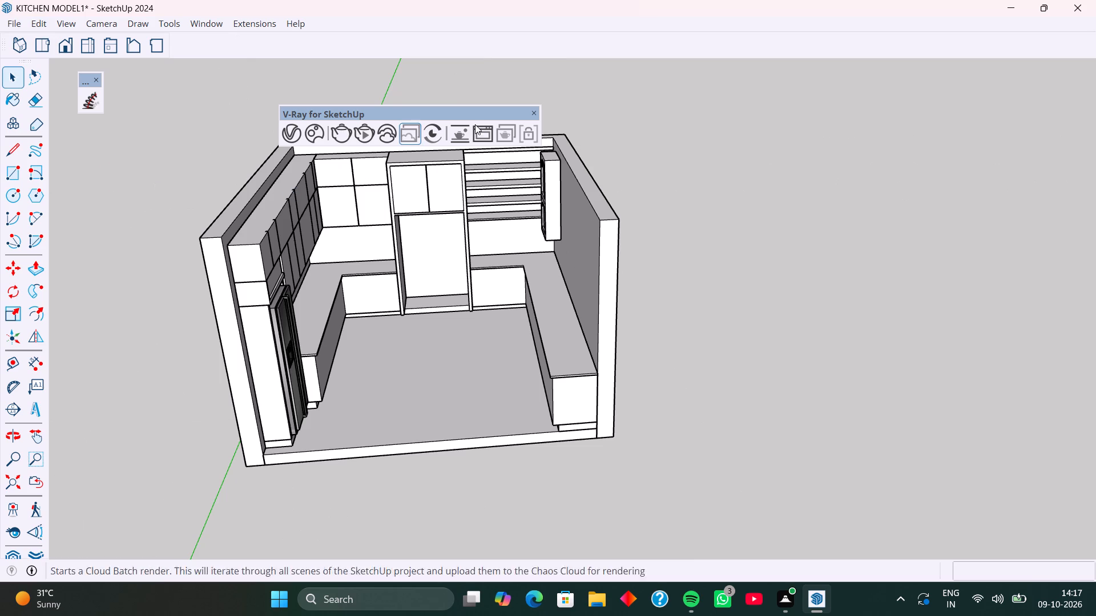
pyautogui.moveTo(458, 116); pyautogui.dragTo(487, 21)
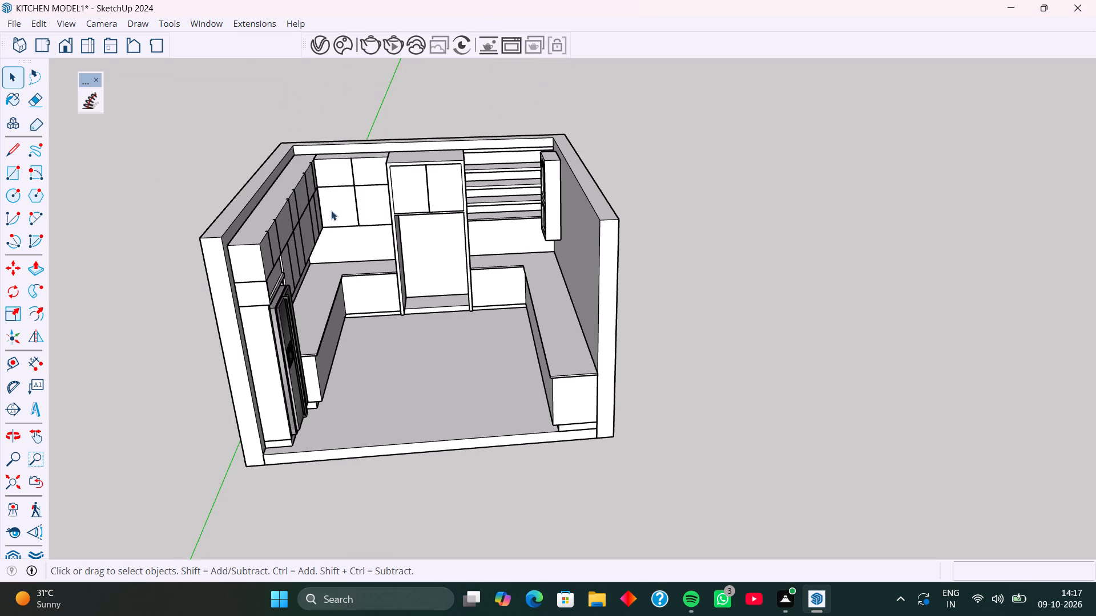
# Place a horizontal guide 1'4" above the bottom edge of the long base cabinet front beside the refrigerator.
pyautogui.scroll(-4, 228, 237)
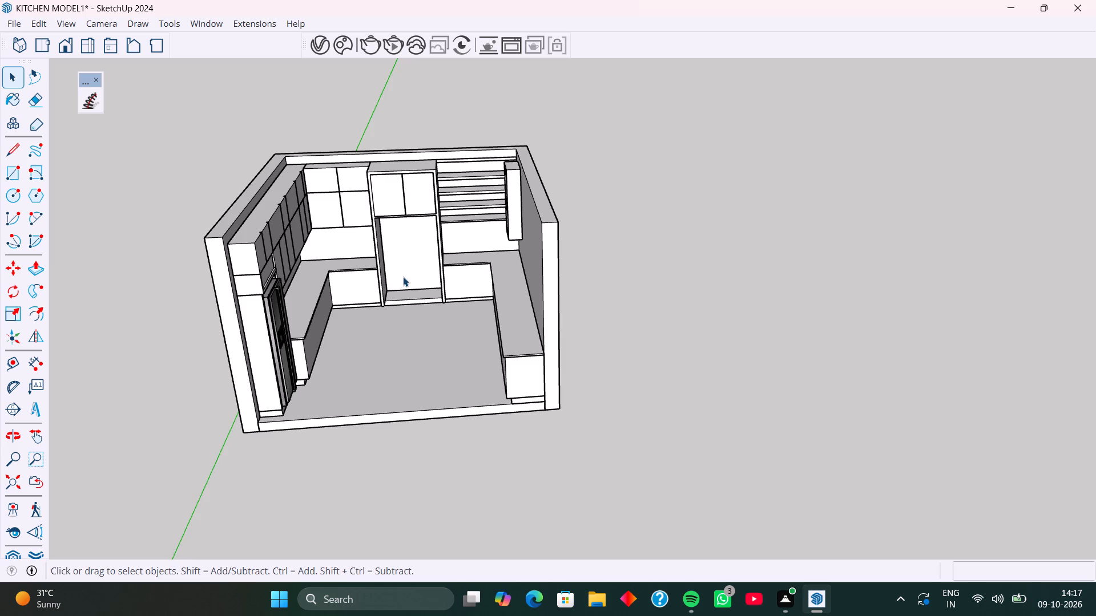
pyautogui.moveTo(405, 275); pyautogui.dragTo(503, 264, button='middle')
pyautogui.moveTo(502, 271); pyautogui.dragTo(523, 275, button='middle')
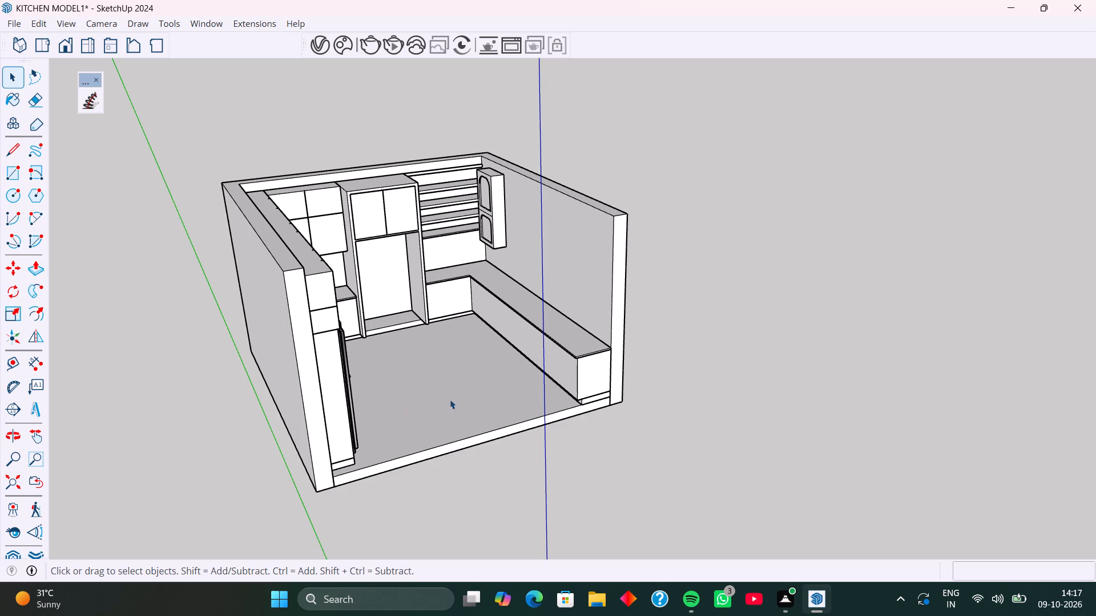
pyautogui.scroll(12, 334, 378)
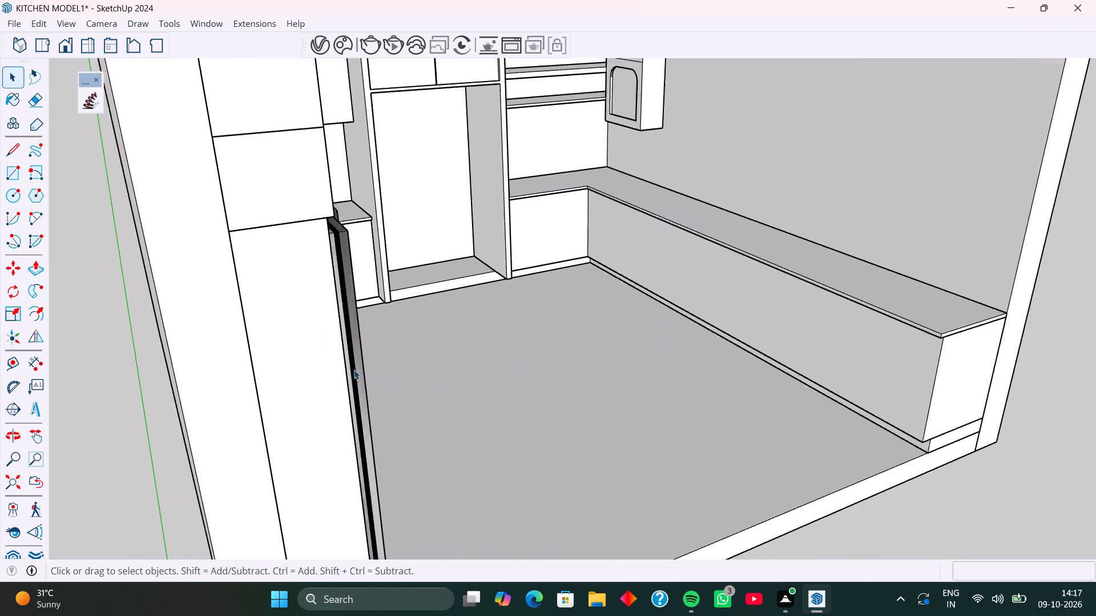
pyautogui.scroll(2, 354, 370)
pyautogui.moveTo(368, 391); pyautogui.dragTo(260, 396, button='middle')
pyautogui.moveTo(389, 433); pyautogui.dragTo(285, 441, button='middle')
pyautogui.moveTo(398, 430); pyautogui.dragTo(310, 418, button='middle')
pyautogui.moveTo(384, 429); pyautogui.dragTo(384, 429, button='middle')
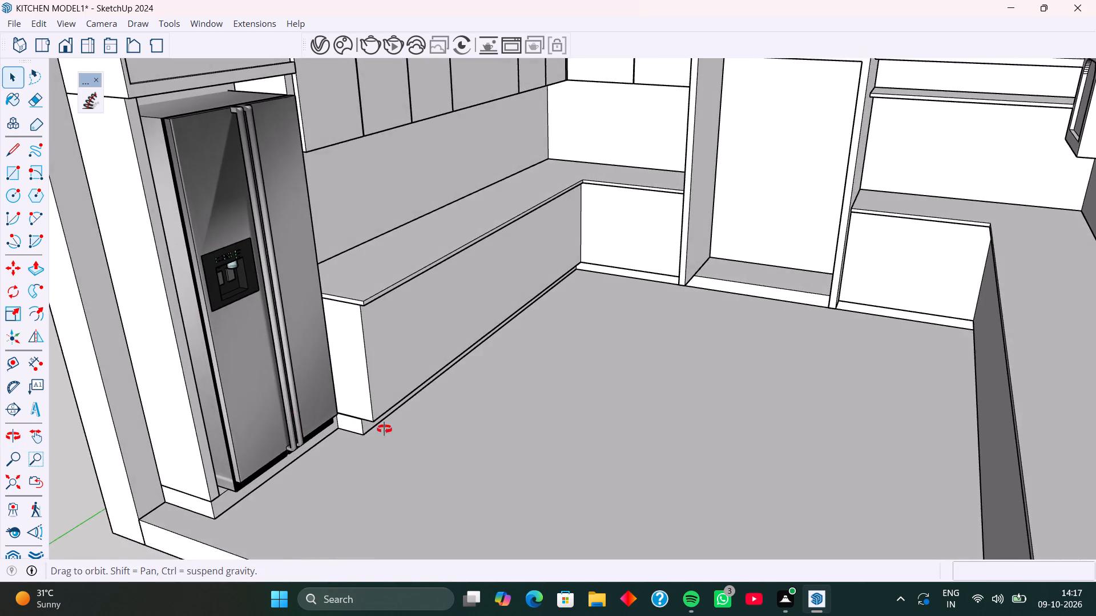
pyautogui.moveTo(384, 429); pyautogui.dragTo(304, 419, button='middle')
pyautogui.moveTo(416, 422); pyautogui.dragTo(352, 411, button='middle')
pyautogui.moveTo(415, 406); pyautogui.dragTo(390, 404, button='middle')
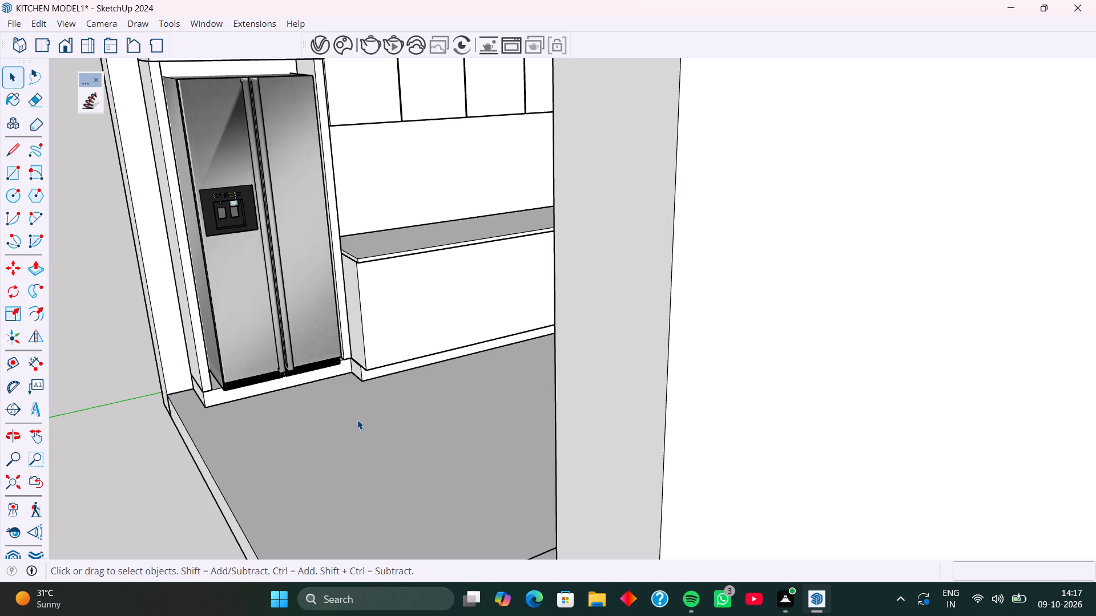
pyautogui.moveTo(369, 399); pyautogui.dragTo(426, 390, button='middle')
pyautogui.scroll(1, 391, 395)
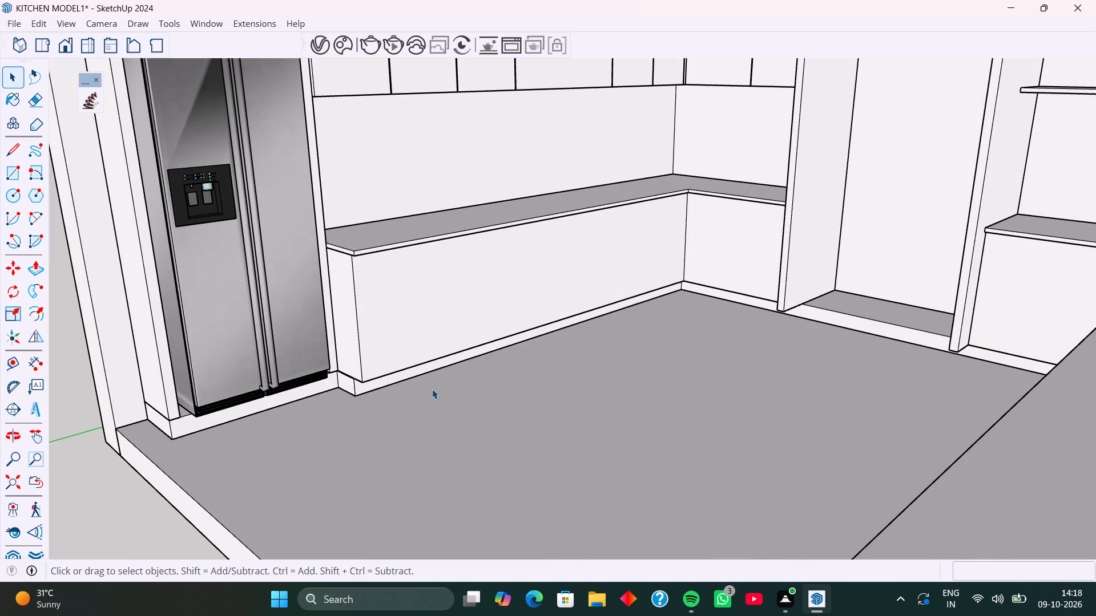
pyautogui.press('t')
pyautogui.click(433, 360)
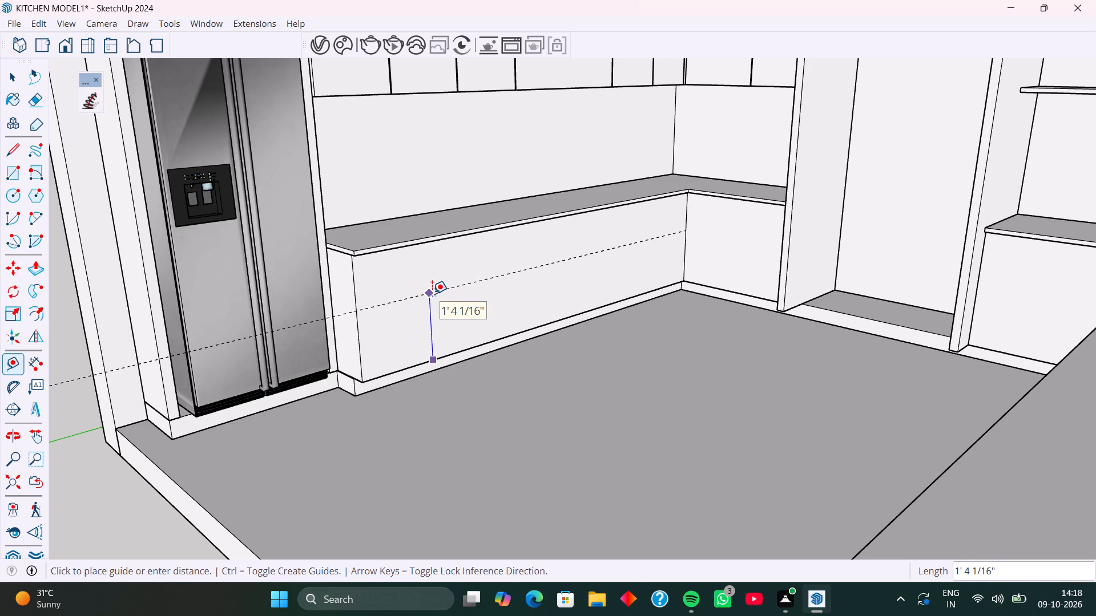
pyautogui.write("1'")
pyautogui.press('4')
pyautogui.press('Return')
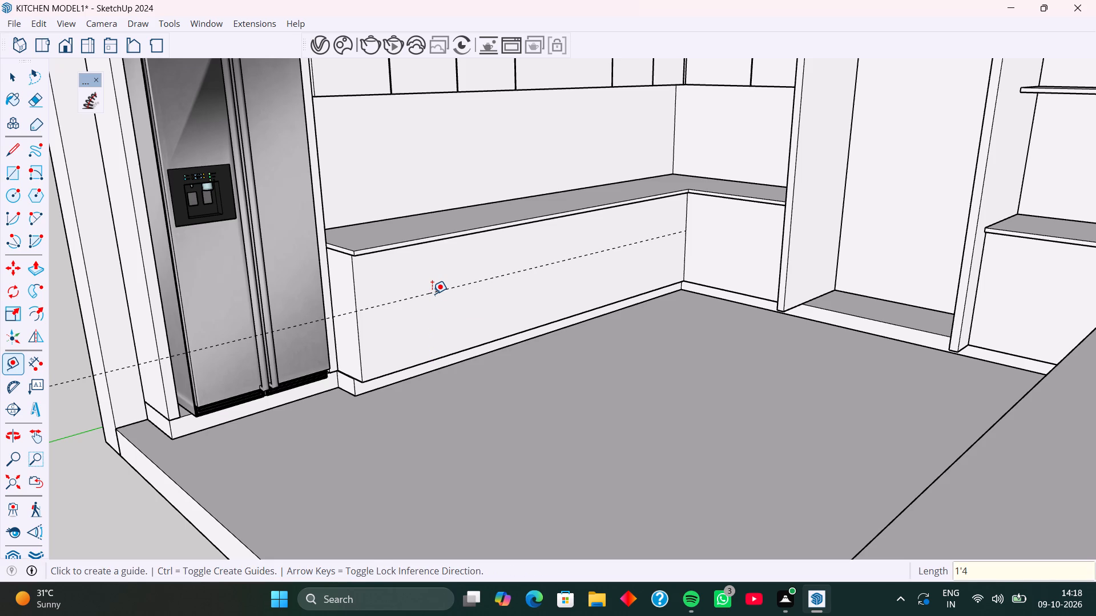
# Place a matching horizontal guide 1'4" above the bottom edge of the adjoining base cabinet front around the corner.
pyautogui.click(715, 285)
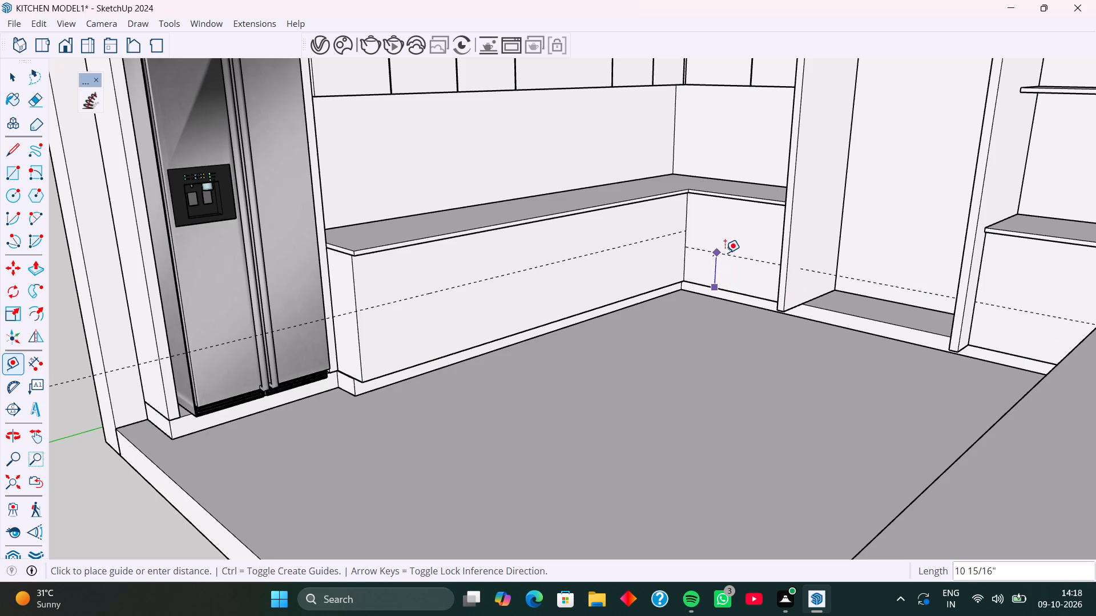
pyautogui.write("1'4")
pyautogui.press('Return')
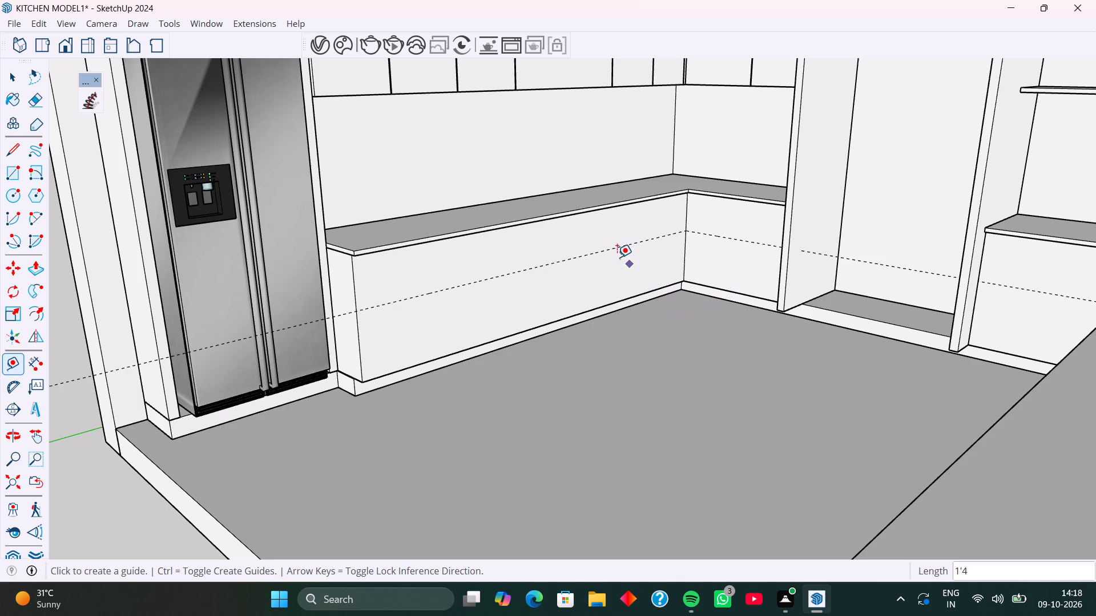
# Place a vertical guide on the long base cabinet front, 3' from its end edge next to the refrigerator.
pyautogui.moveTo(405, 346); pyautogui.dragTo(348, 352, button='middle')
pyautogui.middleClick(377, 347)
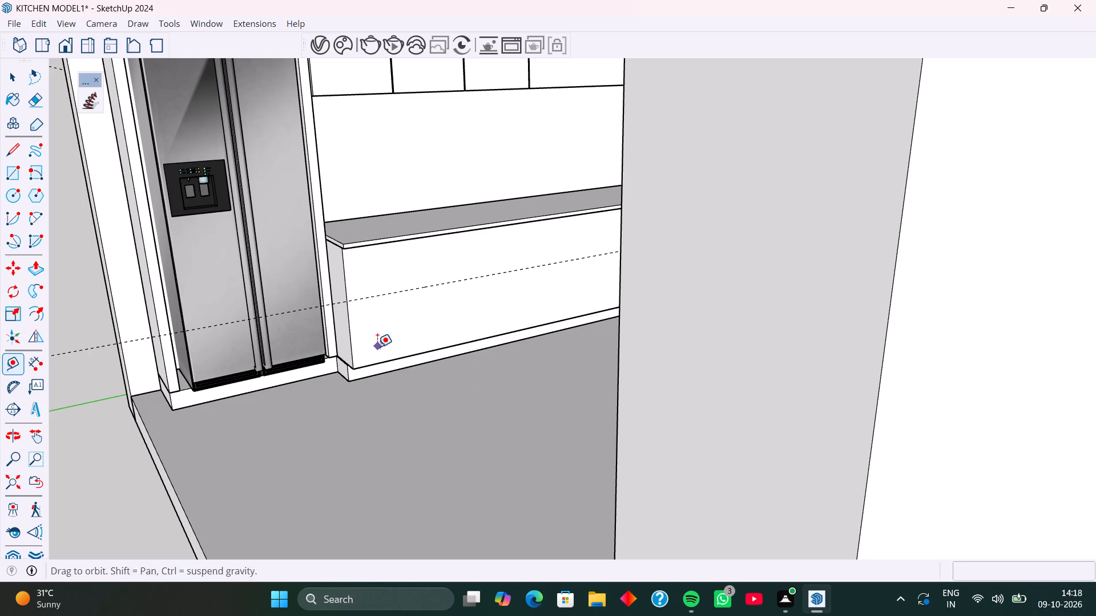
pyautogui.scroll(-6, 375, 297)
pyautogui.scroll(5, 364, 231)
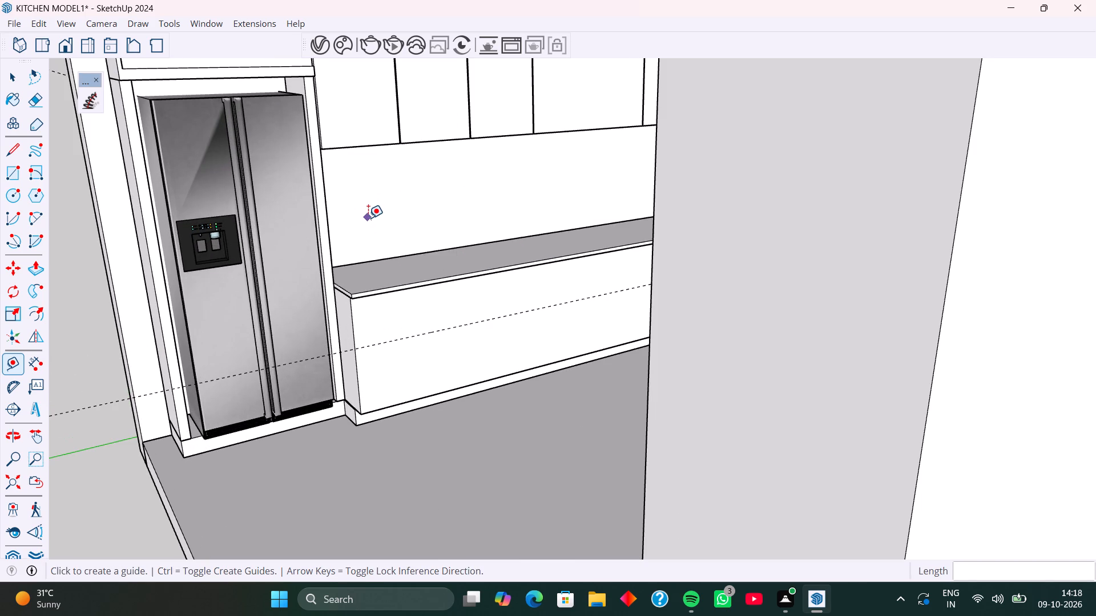
pyautogui.moveTo(368, 218); pyautogui.dragTo(358, 317, button='middle')
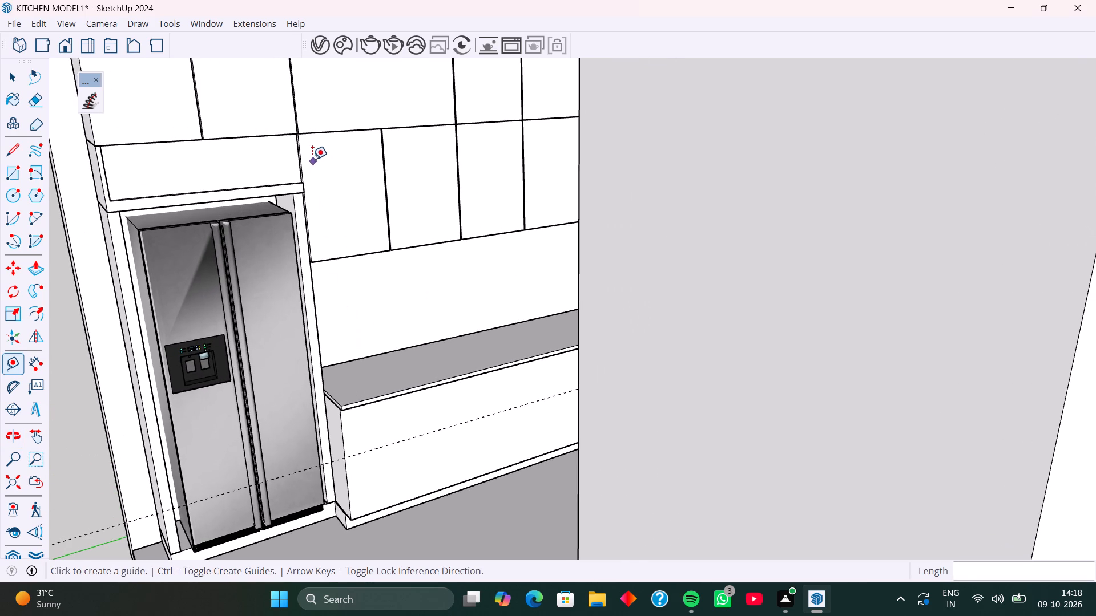
pyautogui.click(301, 155)
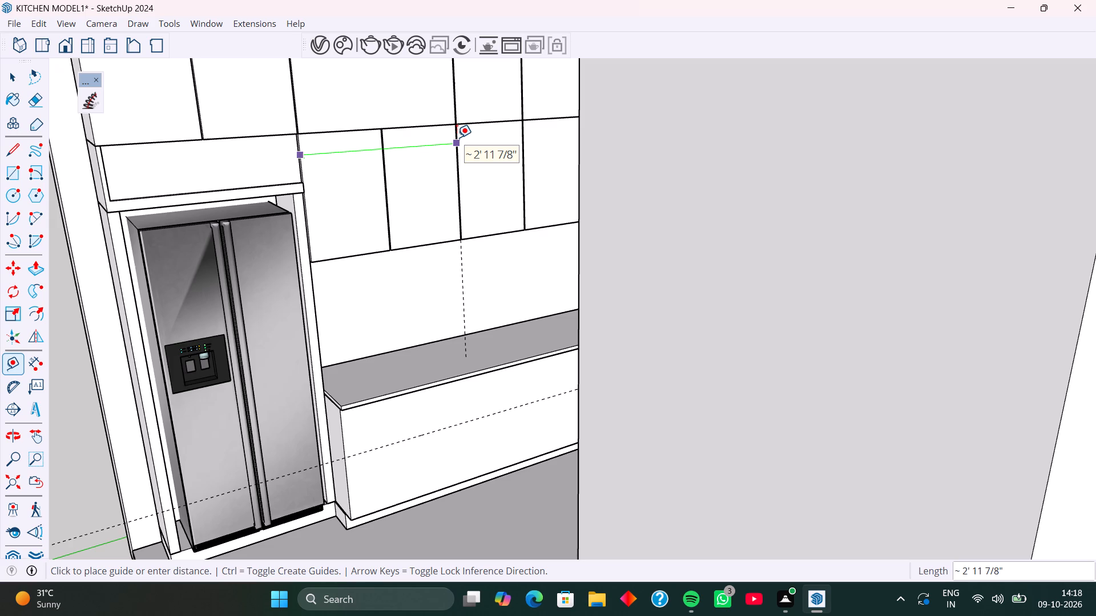
pyautogui.press('Escape')
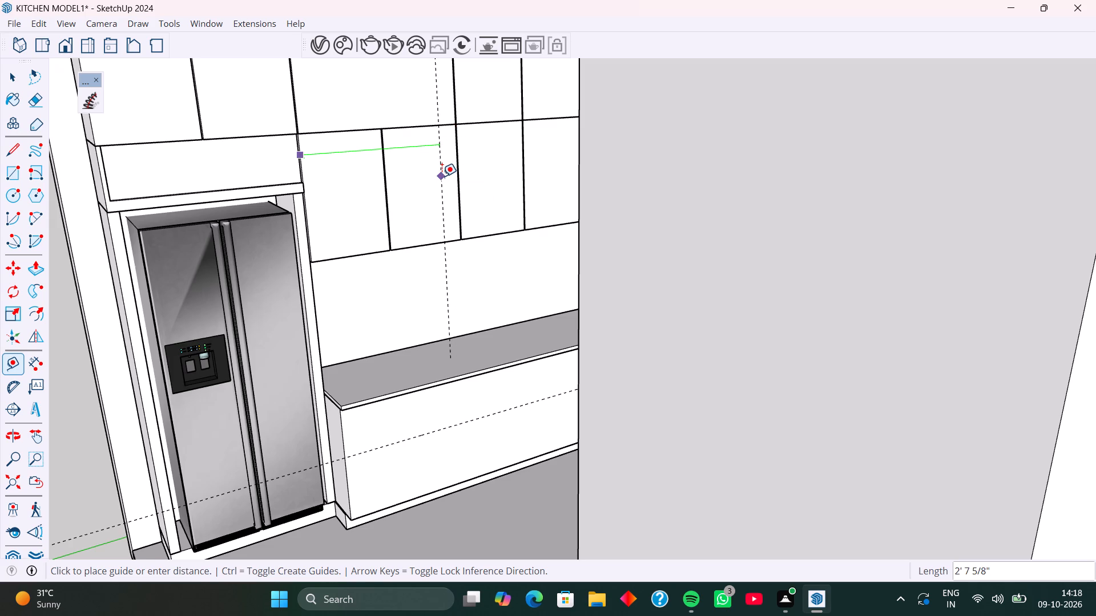
pyautogui.click(344, 445)
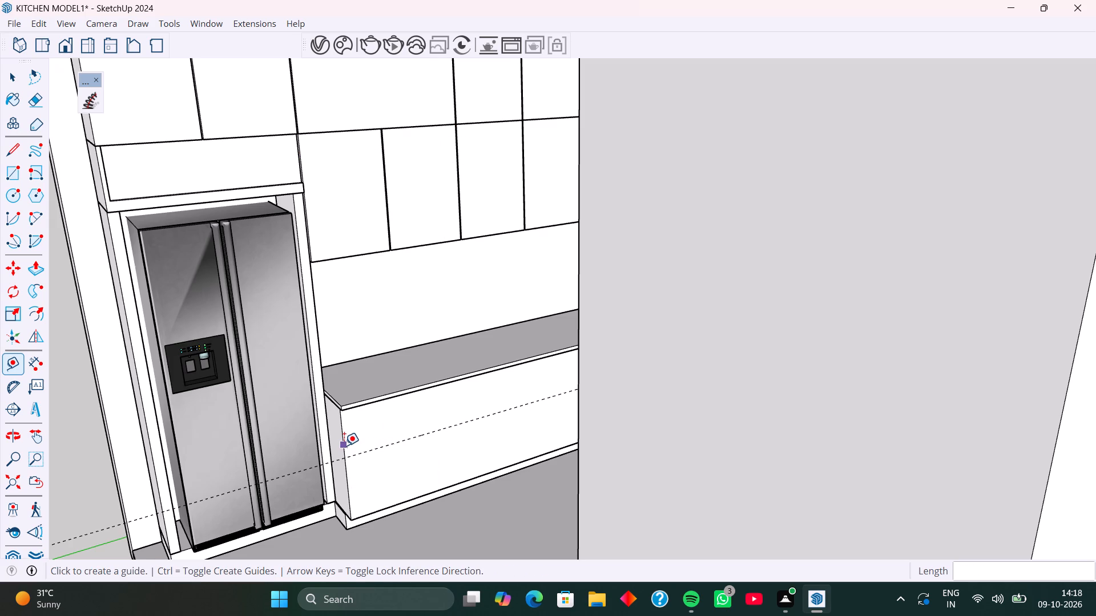
pyautogui.write("3'")
pyautogui.press('Return')
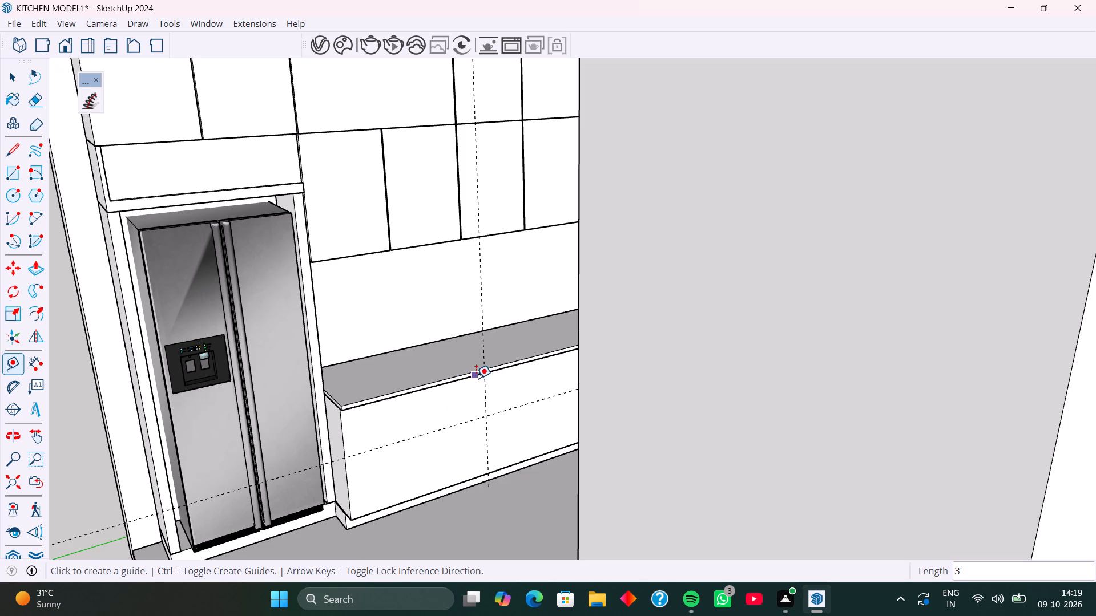
# Place a vertical guide on the long base cabinet front, offset 1'6" from the 3' guide toward the refrigerator.
pyautogui.moveTo(476, 378); pyautogui.dragTo(488, 322, button='middle')
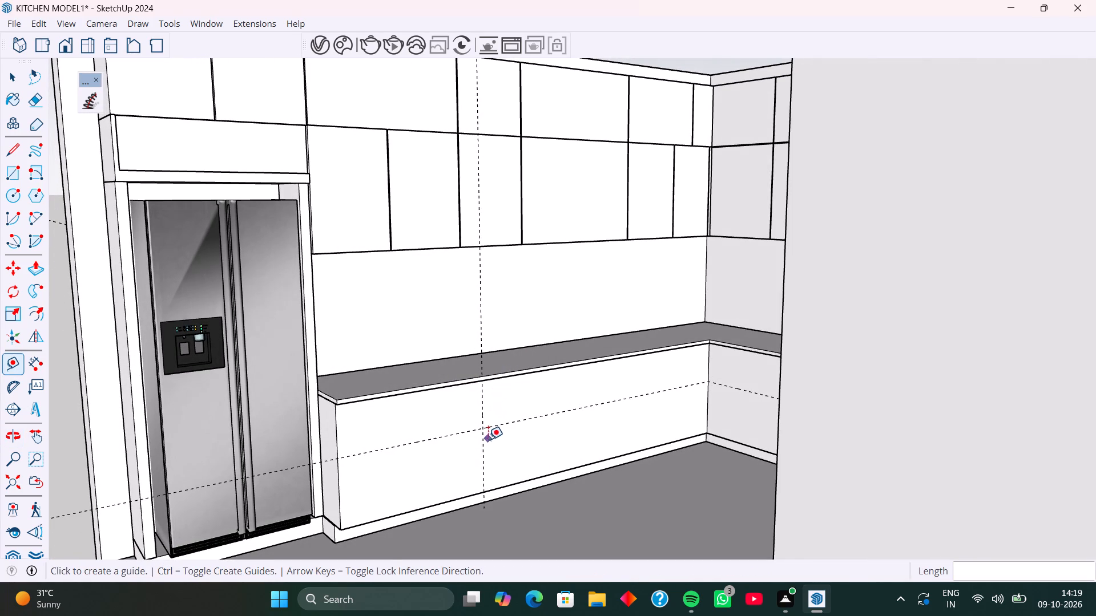
pyautogui.click(485, 448)
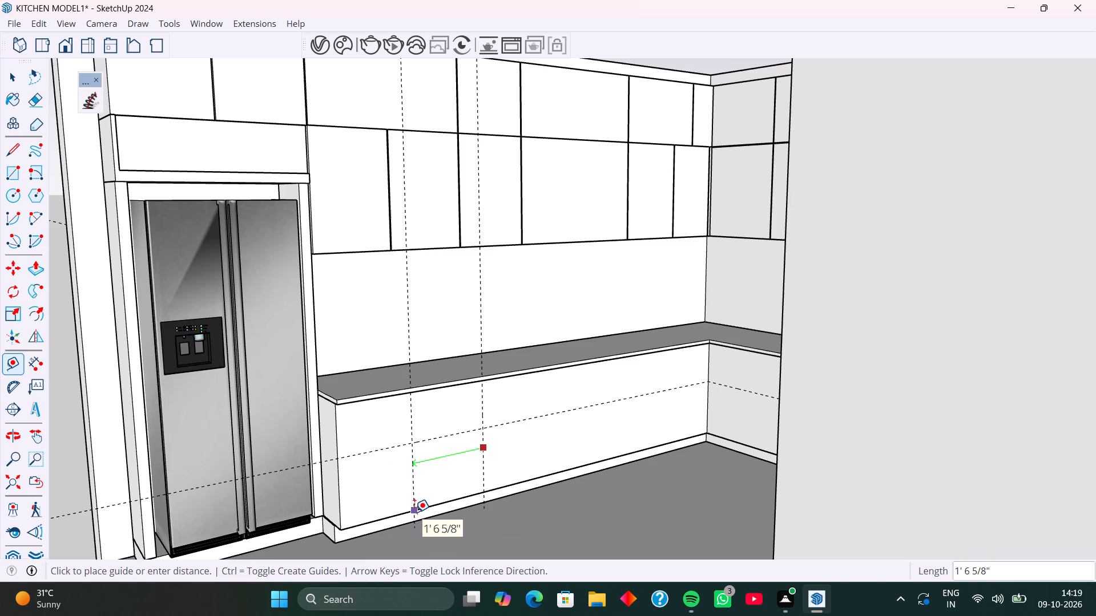
pyautogui.write("1'6")
pyautogui.press('Return')
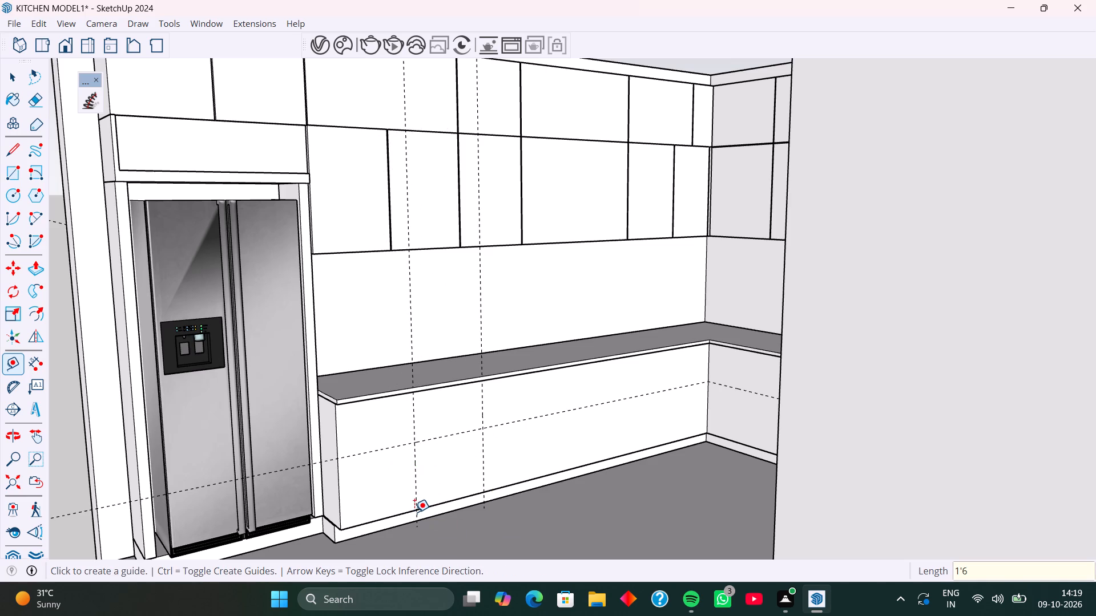
# Place a vertical guide on the long base cabinet front, offset 2' from the 3' guide toward the corner.
pyautogui.click(483, 453)
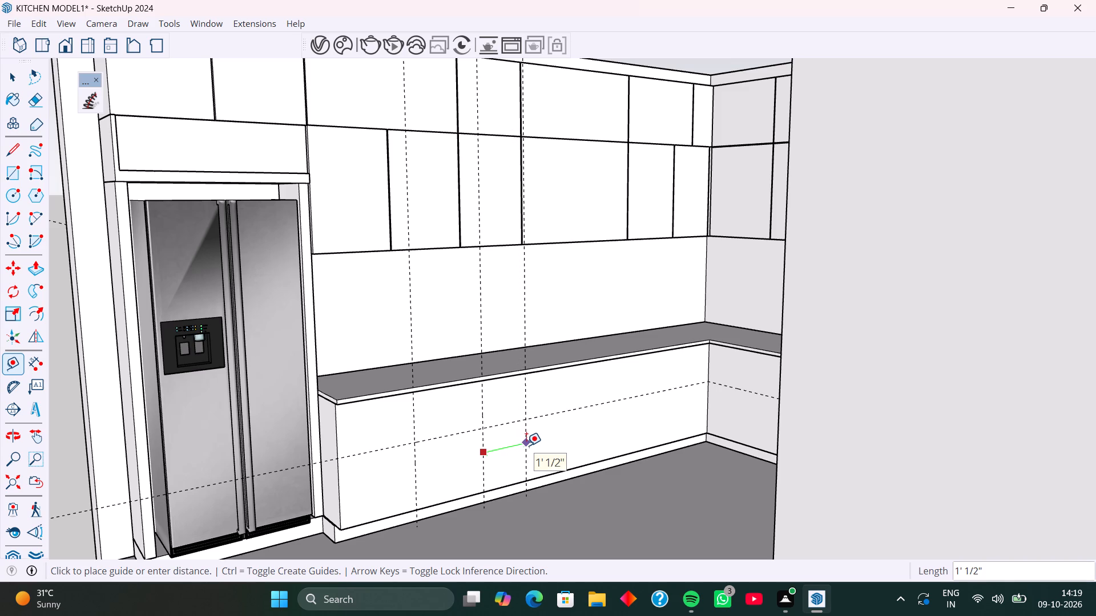
pyautogui.moveTo(526, 445); pyautogui.dragTo(543, 444, button='middle')
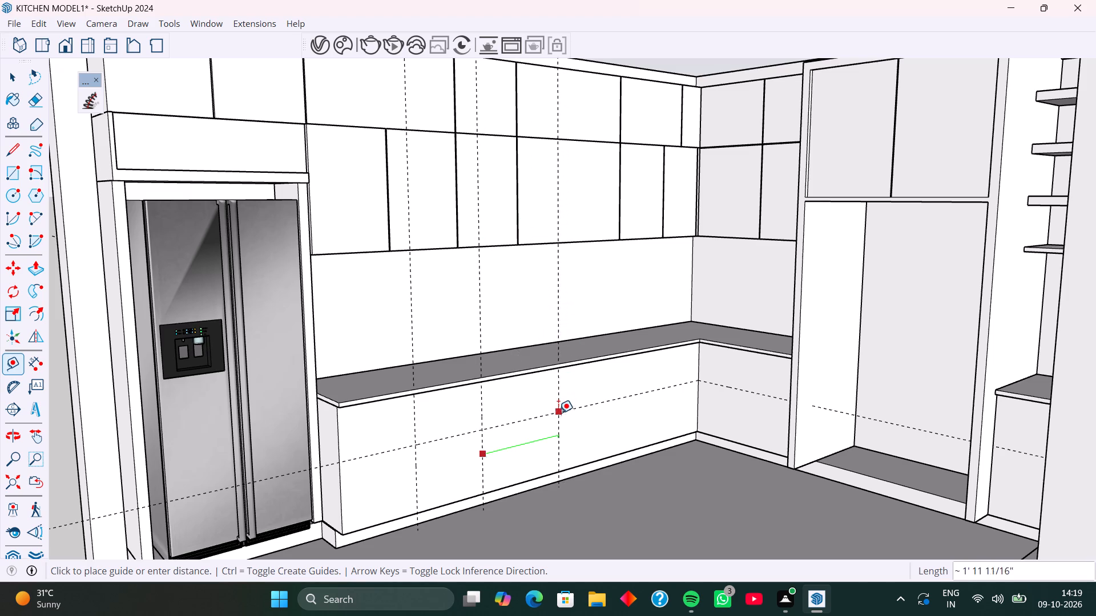
pyautogui.write("2'")
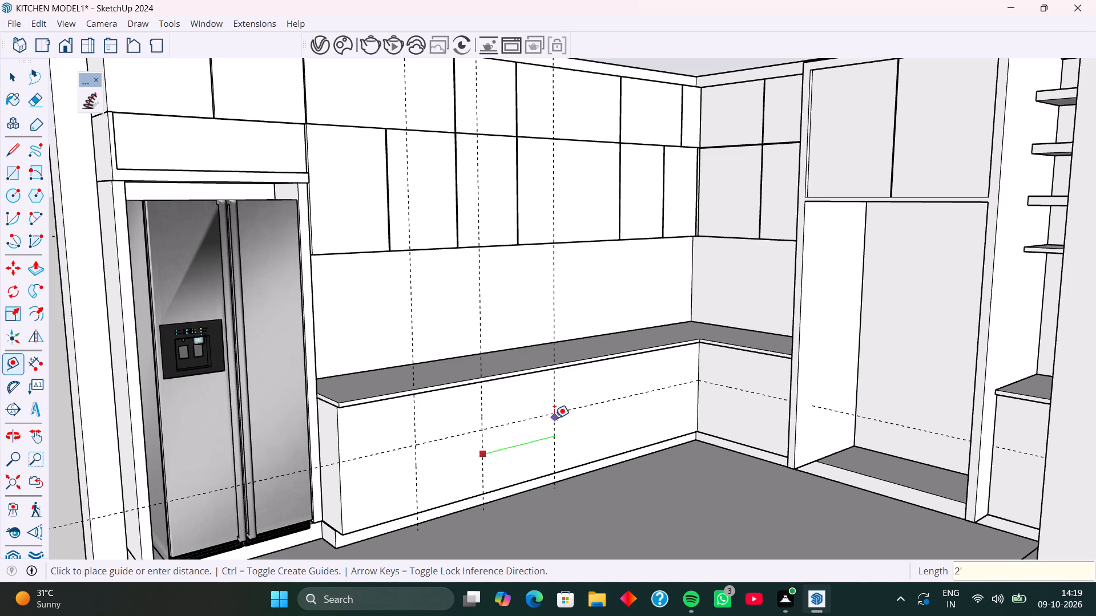
pyautogui.press('Return')
# Set the offset of the newest vertical guide on the long base cabinet front to 1'6".
pyautogui.moveTo(562, 449); pyautogui.dragTo(519, 596, button='middle')
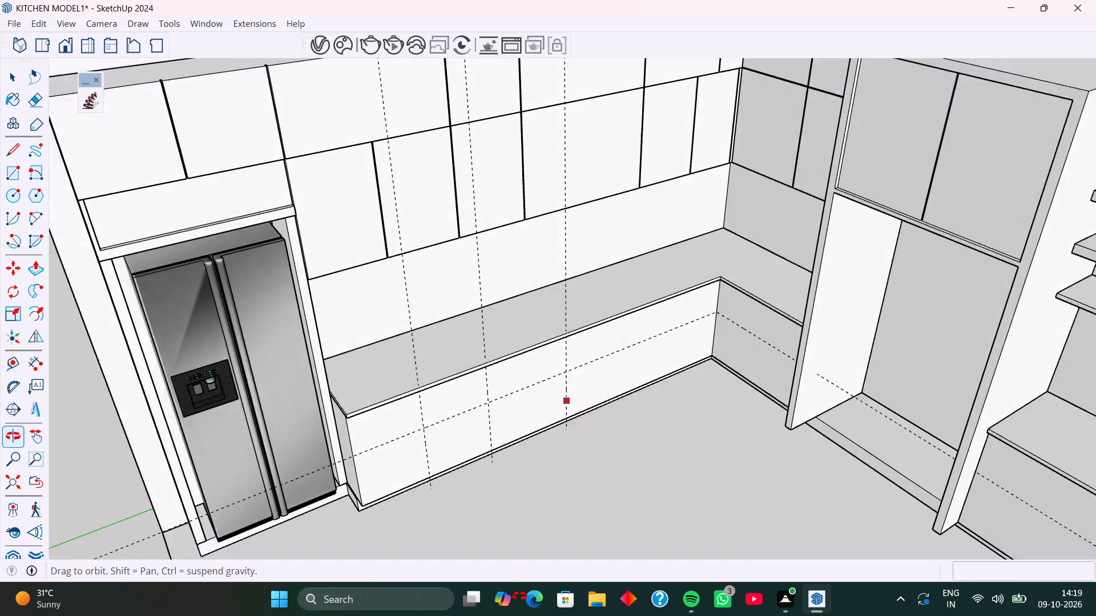
pyautogui.moveTo(519, 596); pyautogui.dragTo(519, 597, button='middle')
pyautogui.moveTo(650, 372); pyautogui.dragTo(547, 381, button='middle')
pyautogui.moveTo(716, 367); pyautogui.dragTo(588, 361, button='middle')
pyautogui.moveTo(638, 376); pyautogui.dragTo(627, 315, button='middle')
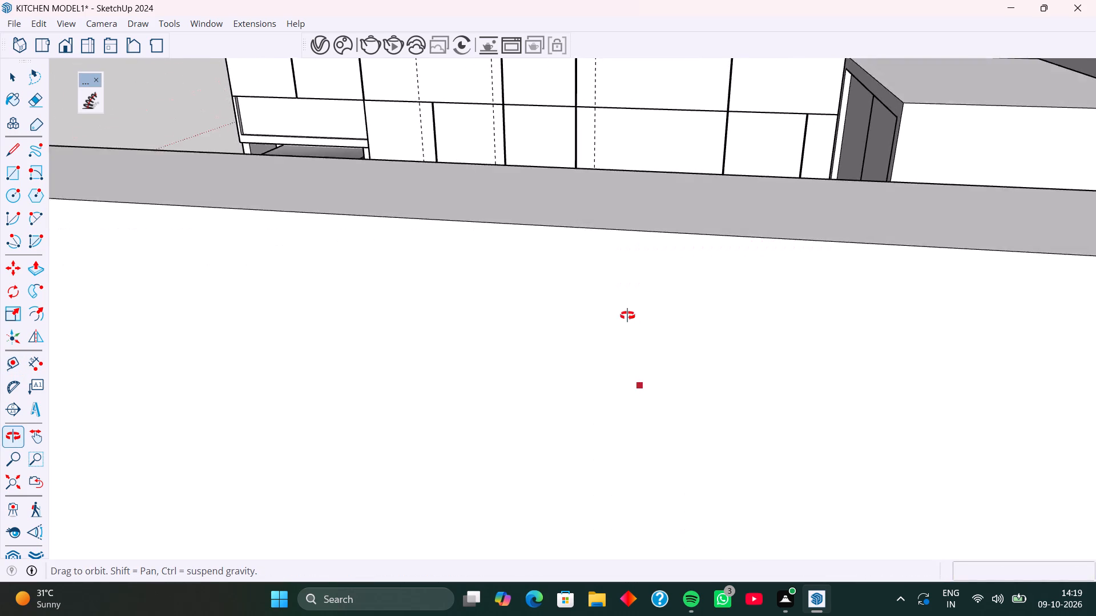
pyautogui.moveTo(627, 315); pyautogui.dragTo(645, 360, button='middle')
pyautogui.scroll(2, 587, 257)
pyautogui.keyDown('shift'); pyautogui.moveTo(599, 301); pyautogui.dragTo(620, 340, button='middle'); pyautogui.keyUp('shift')
pyautogui.moveTo(609, 321); pyautogui.dragTo(627, 271, button='middle')
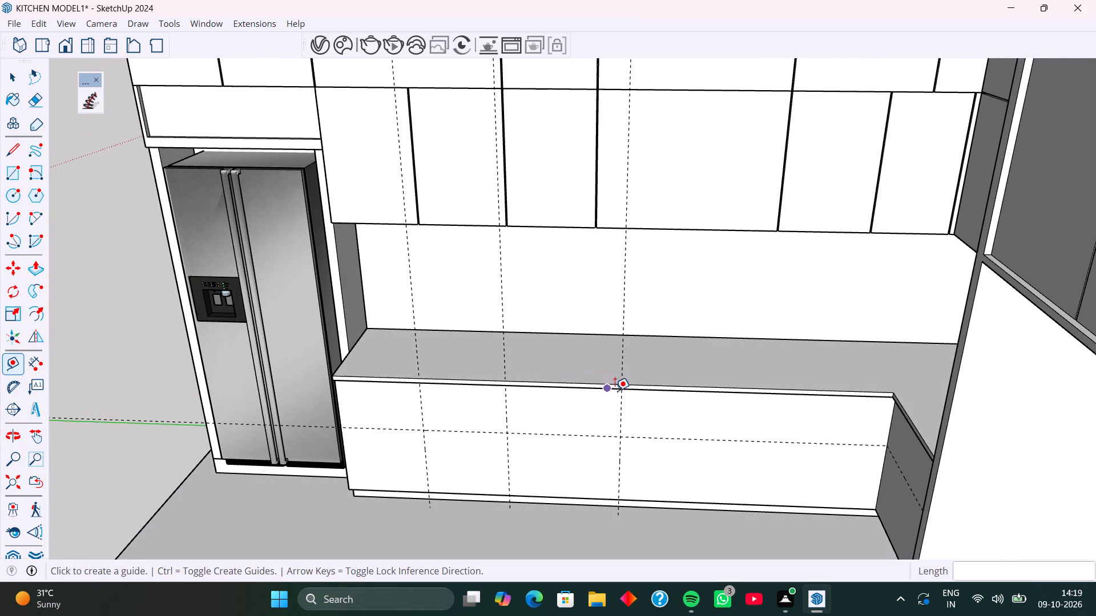
pyautogui.write("1'6")
pyautogui.press('Return')
# Place a vertical guide 4' from the last one toward the corner, and correct its offset to 3'.
pyautogui.moveTo(599, 445); pyautogui.dragTo(610, 422, button='middle')
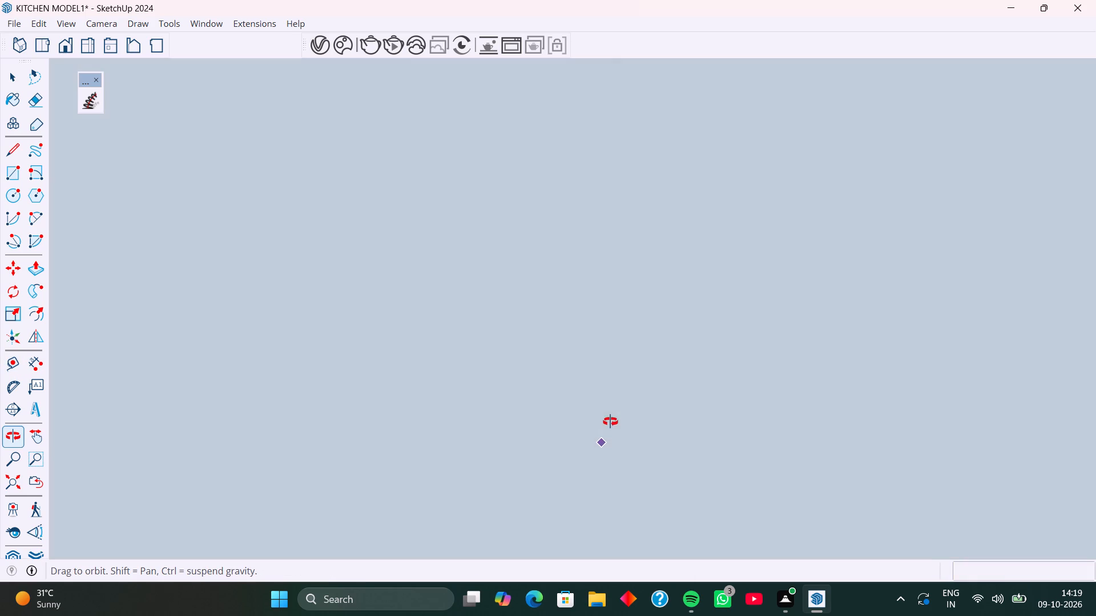
pyautogui.moveTo(610, 422); pyautogui.dragTo(622, 476, button='middle')
pyautogui.moveTo(623, 348); pyautogui.dragTo(684, 297, button='middle')
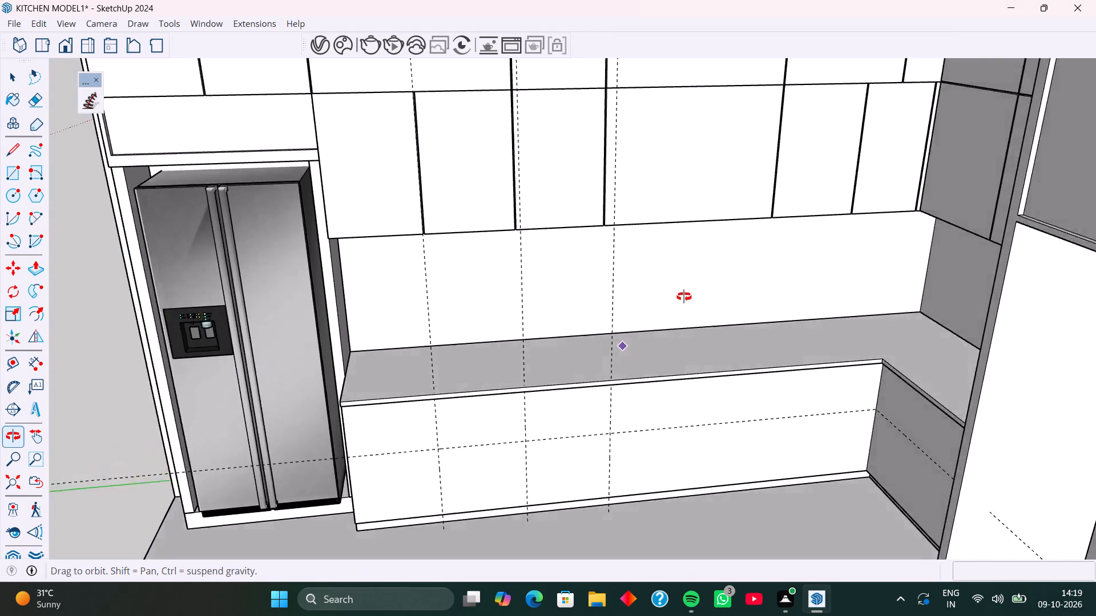
pyautogui.moveTo(684, 297); pyautogui.dragTo(597, 406, button='middle')
pyautogui.keyDown('shift'); pyautogui.moveTo(635, 491); pyautogui.dragTo(611, 468, button='middle'); pyautogui.keyUp('shift')
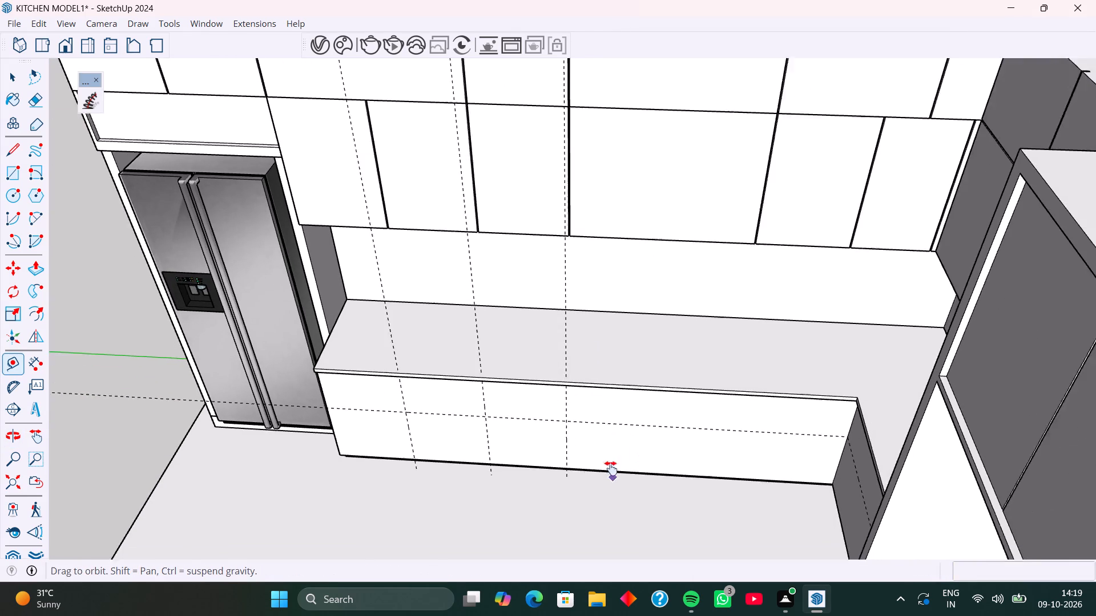
pyautogui.keyDown('shift'); pyautogui.moveTo(611, 468); pyautogui.dragTo(596, 388, button='middle'); pyautogui.keyUp('shift')
pyautogui.click(547, 314)
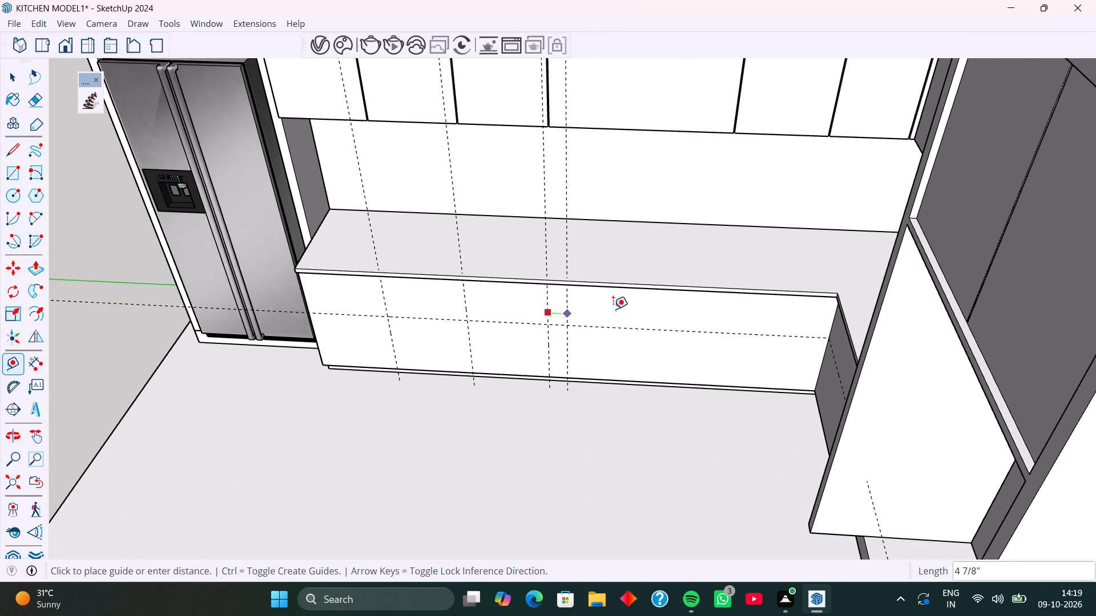
pyautogui.write("4'")
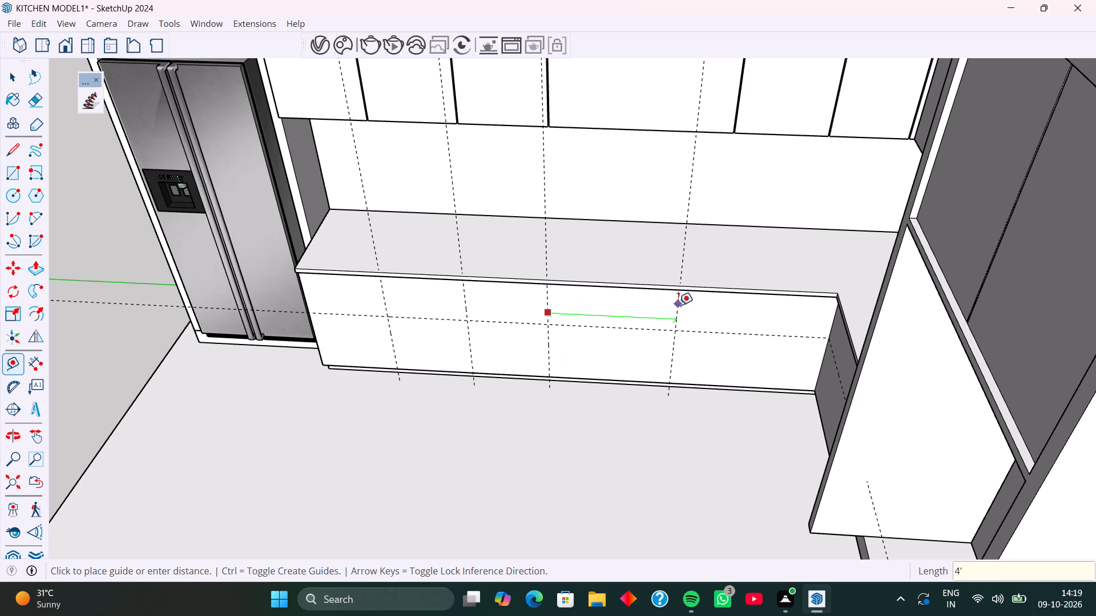
pyautogui.press('Return')
pyautogui.write("3'")
pyautogui.press('Return')
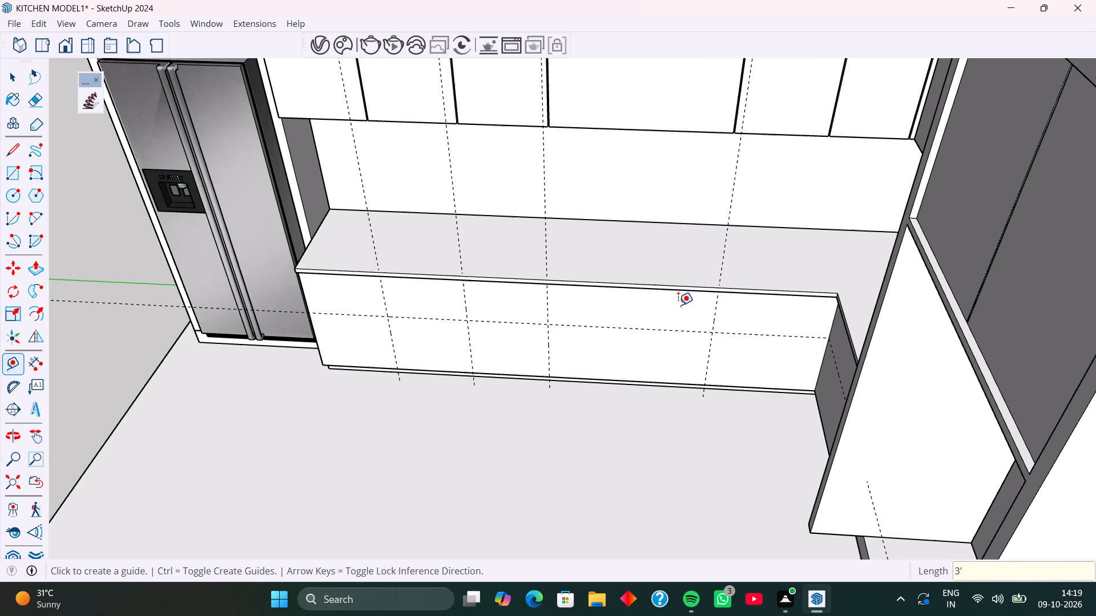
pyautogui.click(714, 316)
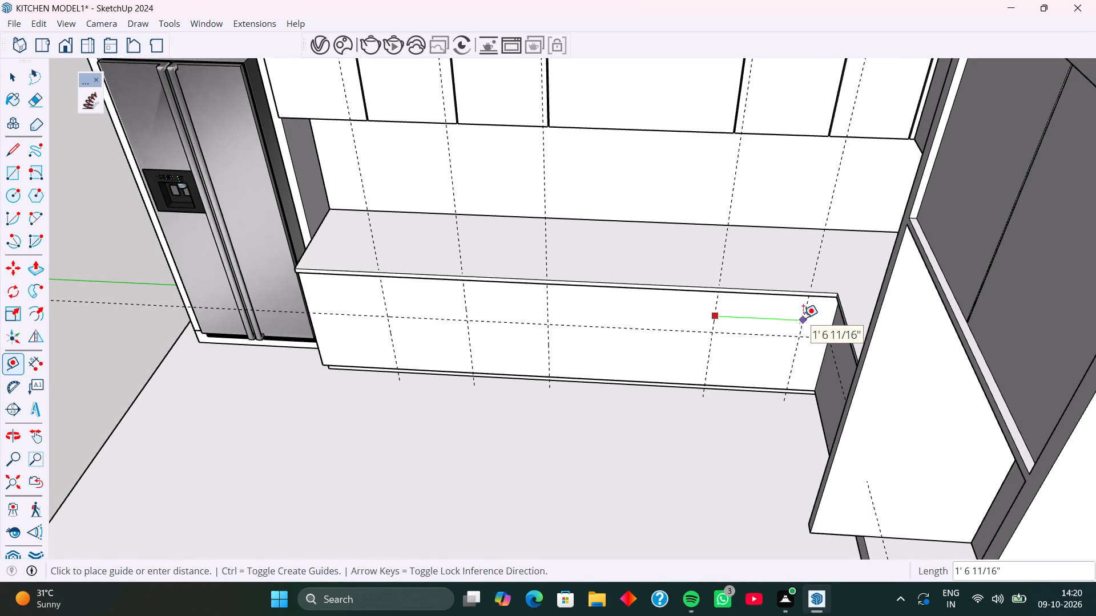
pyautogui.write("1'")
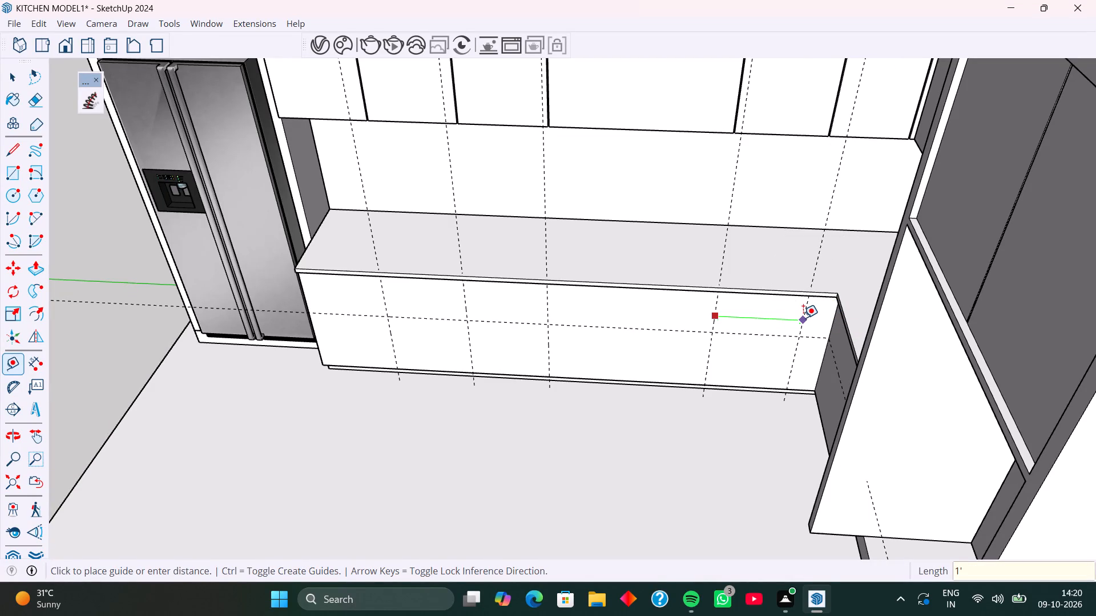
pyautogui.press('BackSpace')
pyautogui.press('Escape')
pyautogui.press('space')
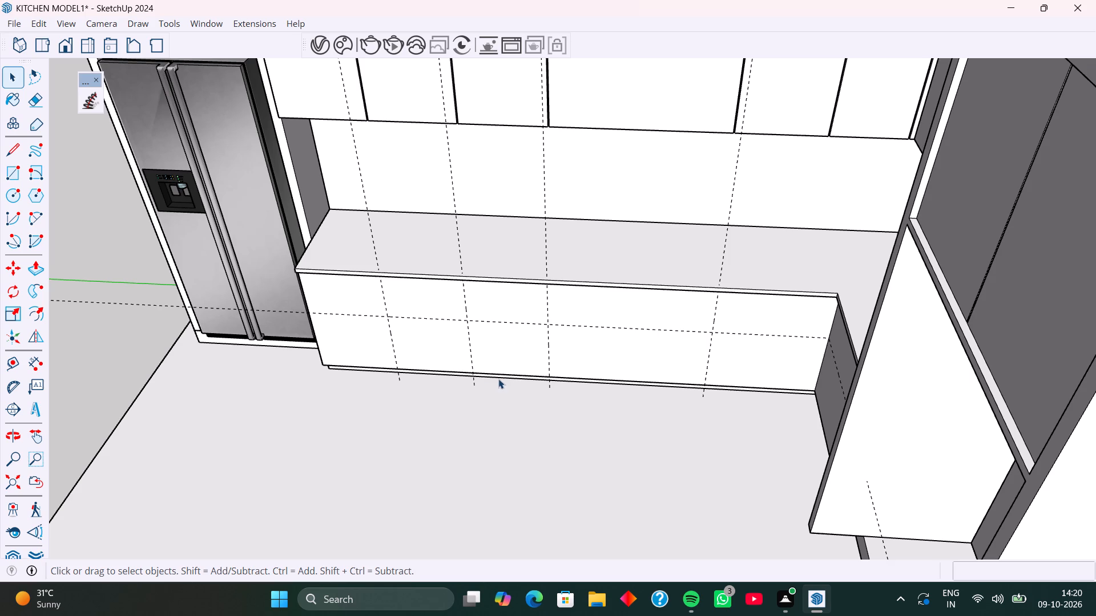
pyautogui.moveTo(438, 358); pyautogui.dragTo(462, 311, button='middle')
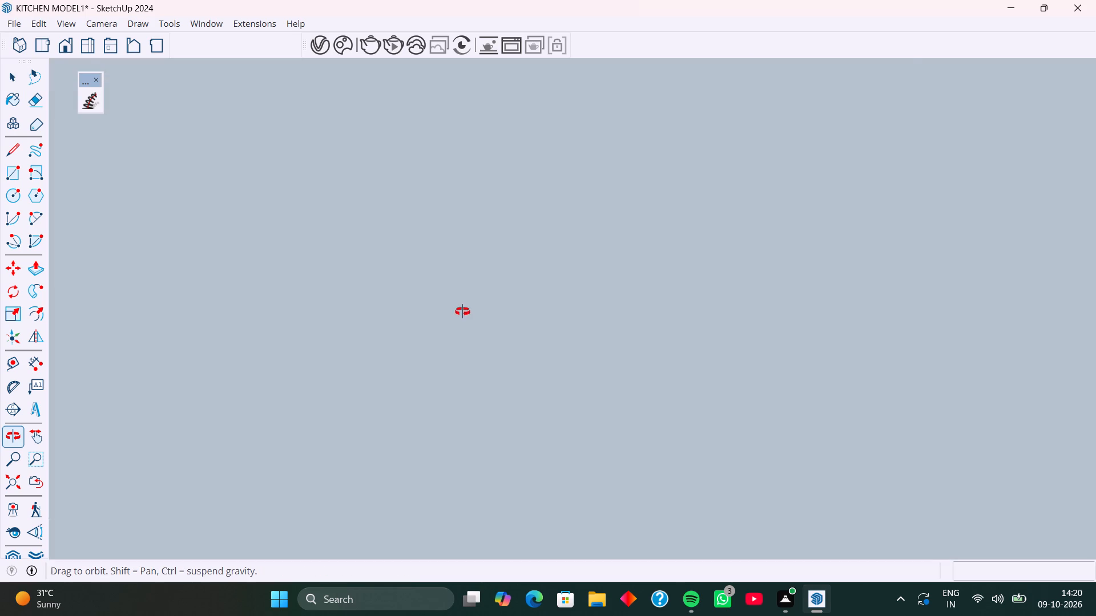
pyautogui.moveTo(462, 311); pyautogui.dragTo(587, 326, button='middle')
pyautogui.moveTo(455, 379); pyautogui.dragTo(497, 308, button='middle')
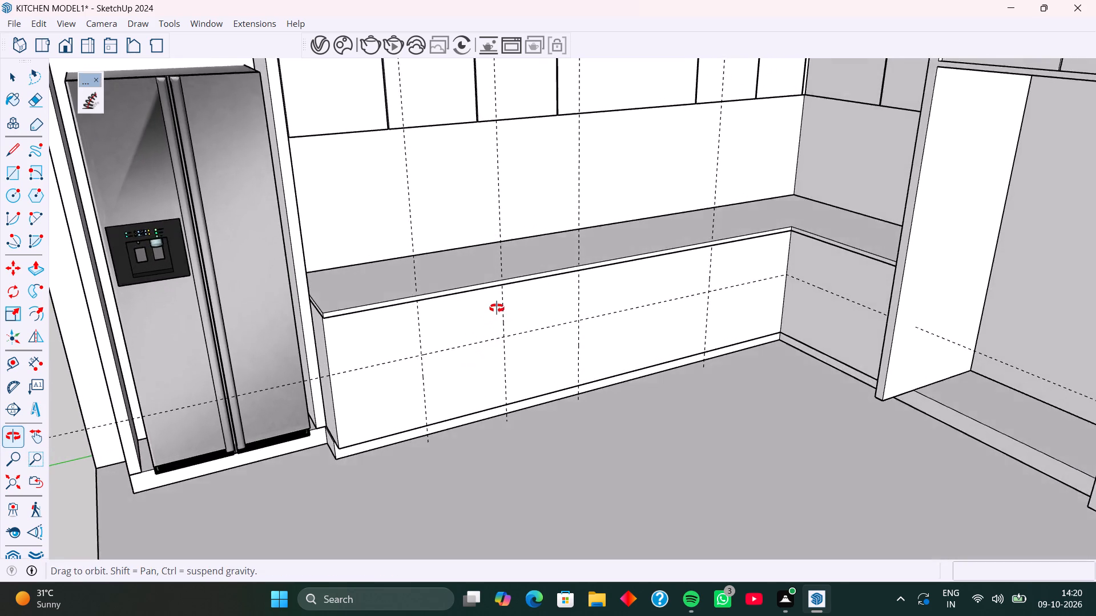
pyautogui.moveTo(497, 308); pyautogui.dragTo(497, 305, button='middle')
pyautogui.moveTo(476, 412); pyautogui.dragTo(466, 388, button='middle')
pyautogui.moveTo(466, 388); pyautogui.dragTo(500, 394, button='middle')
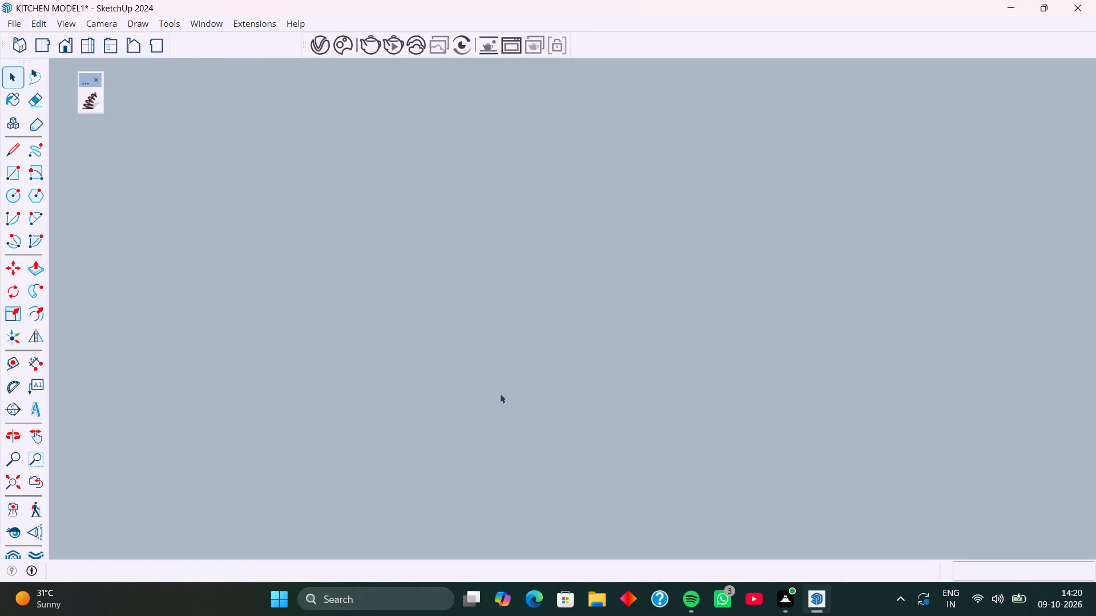
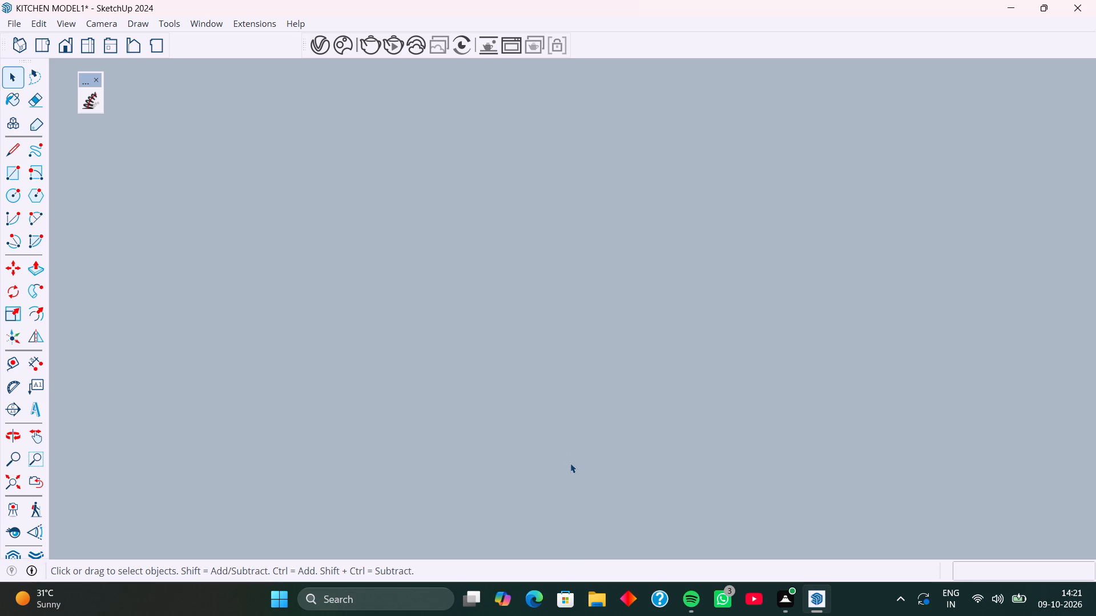
# Copy the corner vertical edge about 1'6 1/2" to the midpoint of the base cabinet front between the corner and the tall open unit.
pyautogui.scroll(-11, 381, 328)
pyautogui.scroll(1, 622, 325)
pyautogui.scroll(-20, 623, 324)
pyautogui.scroll(-9, 623, 324)
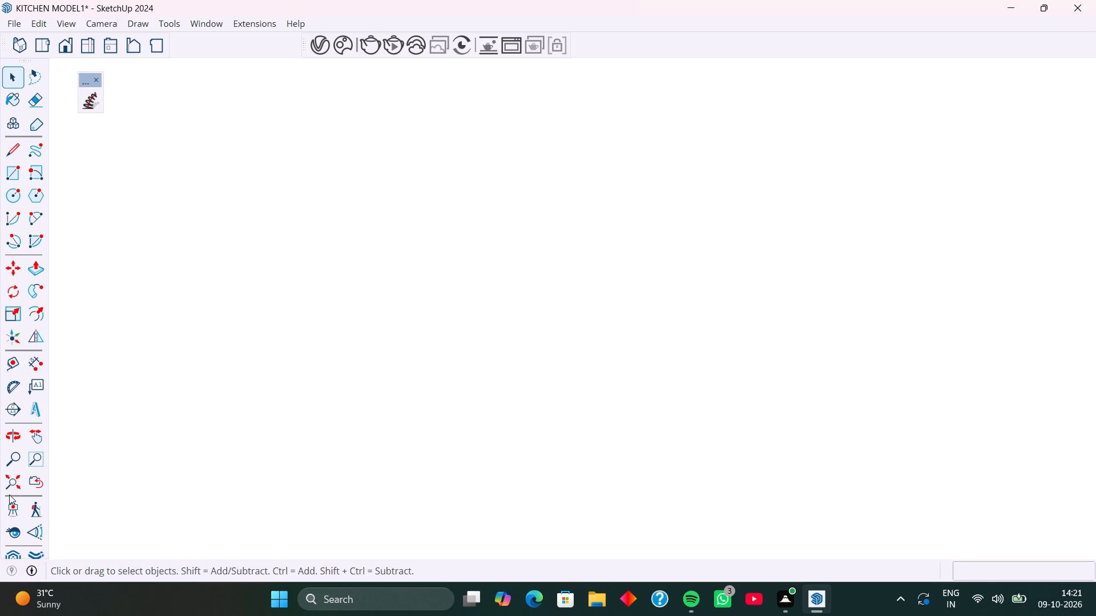
pyautogui.click(16, 474)
pyautogui.moveTo(388, 410); pyautogui.dragTo(449, 475, button='middle')
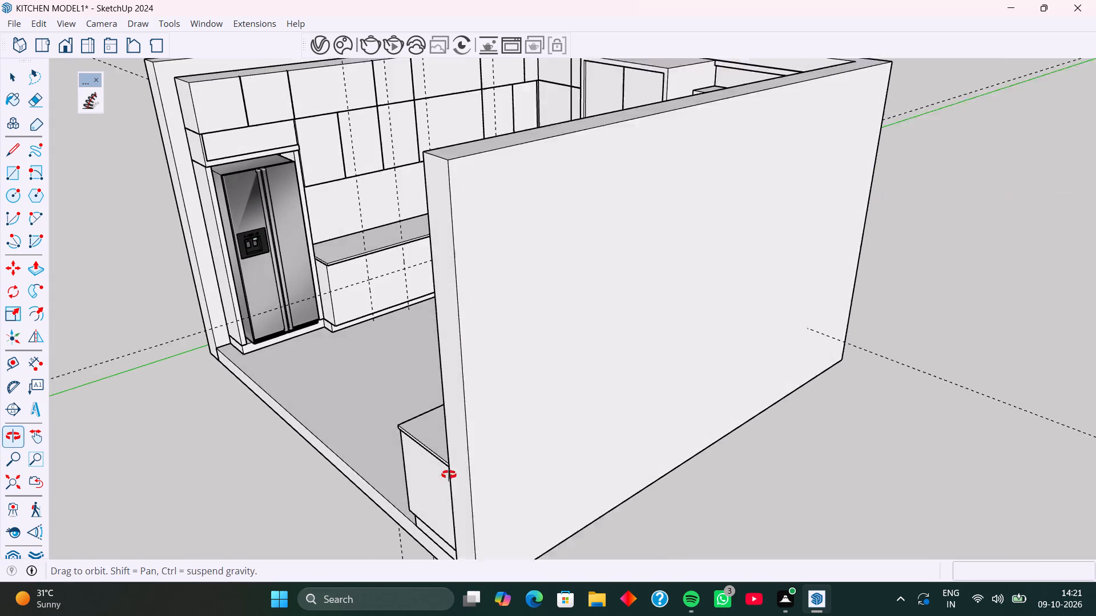
pyautogui.moveTo(449, 475); pyautogui.dragTo(449, 475, button='middle')
pyautogui.scroll(6, 384, 378)
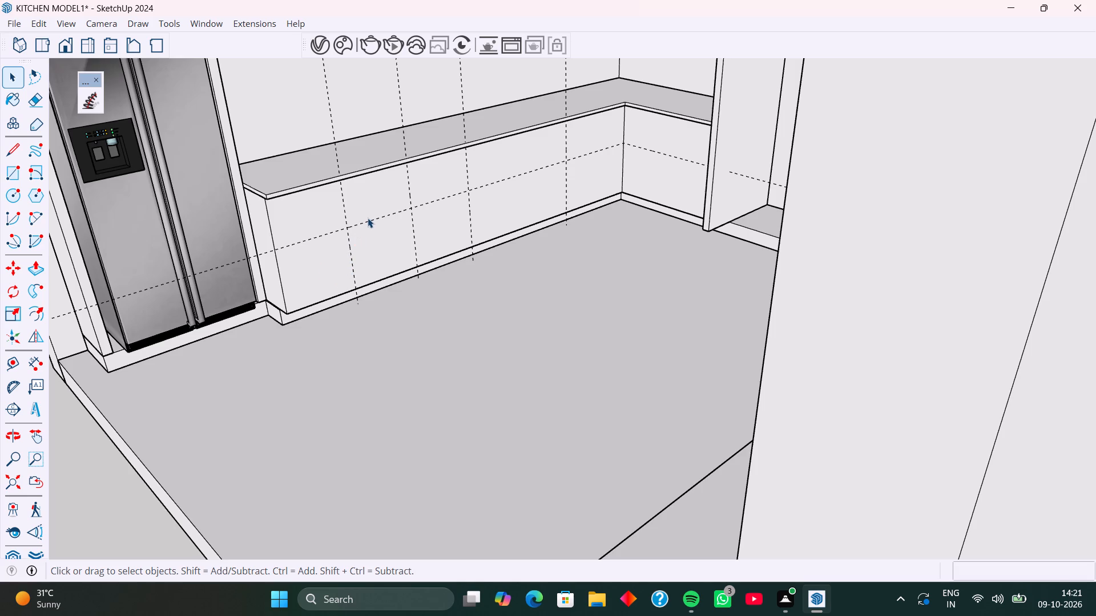
pyautogui.keyDown('shift'); pyautogui.moveTo(371, 217); pyautogui.dragTo(275, 271, button='middle'); pyautogui.keyUp('shift')
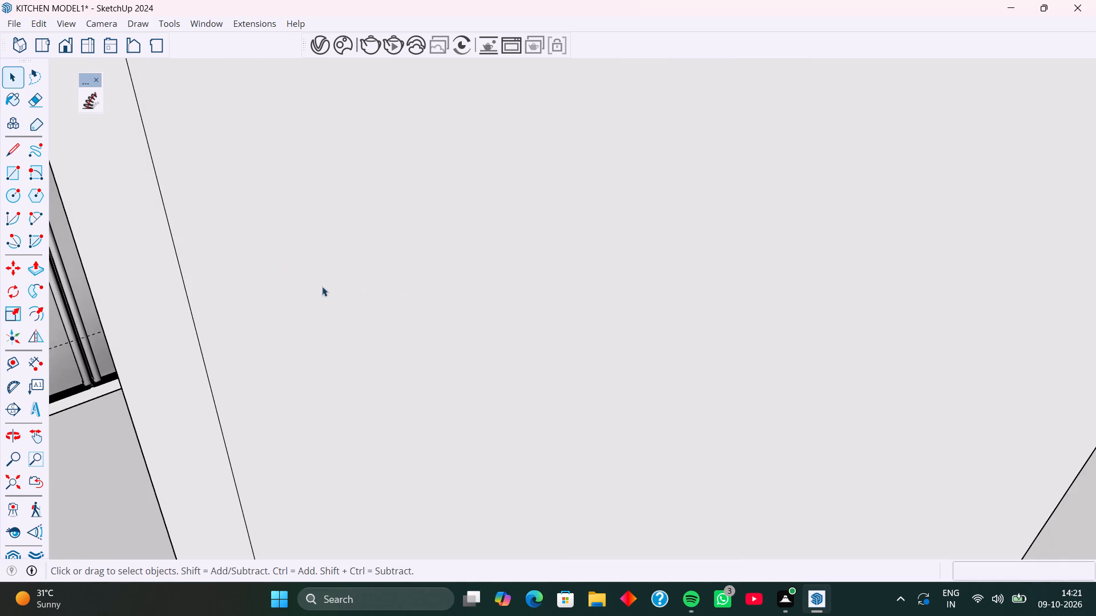
pyautogui.moveTo(312, 290); pyautogui.dragTo(427, 226, button='middle')
pyautogui.moveTo(277, 335); pyautogui.dragTo(431, 305, button='middle')
pyautogui.moveTo(184, 317); pyautogui.dragTo(298, 291, button='middle')
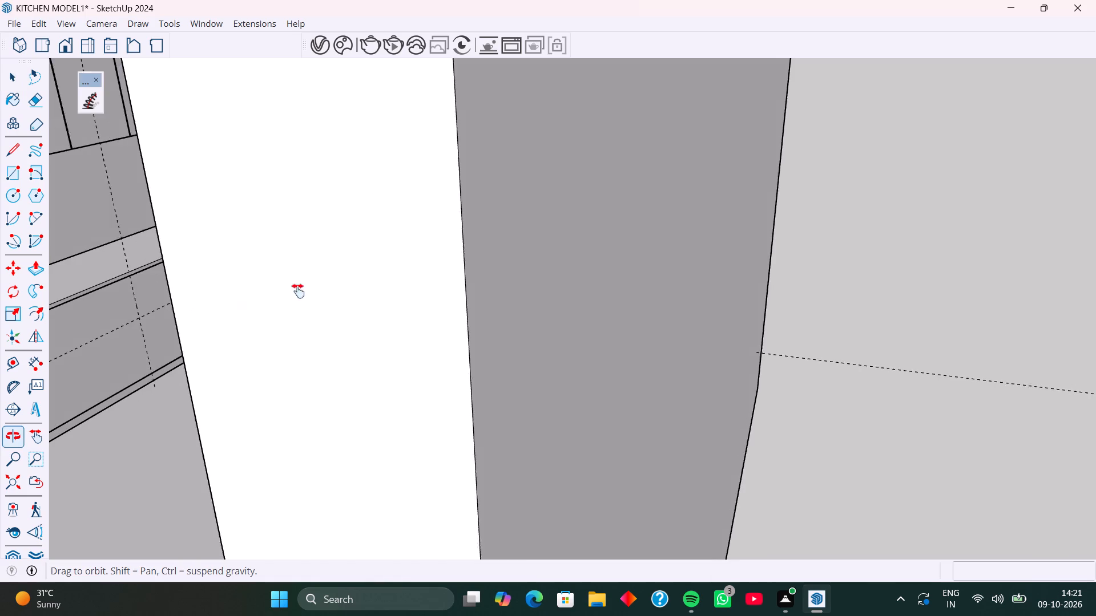
pyautogui.moveTo(298, 291); pyautogui.dragTo(510, 286, button='middle')
pyautogui.moveTo(295, 330); pyautogui.dragTo(365, 303, button='middle')
pyautogui.moveTo(243, 341); pyautogui.dragTo(343, 317, button='middle')
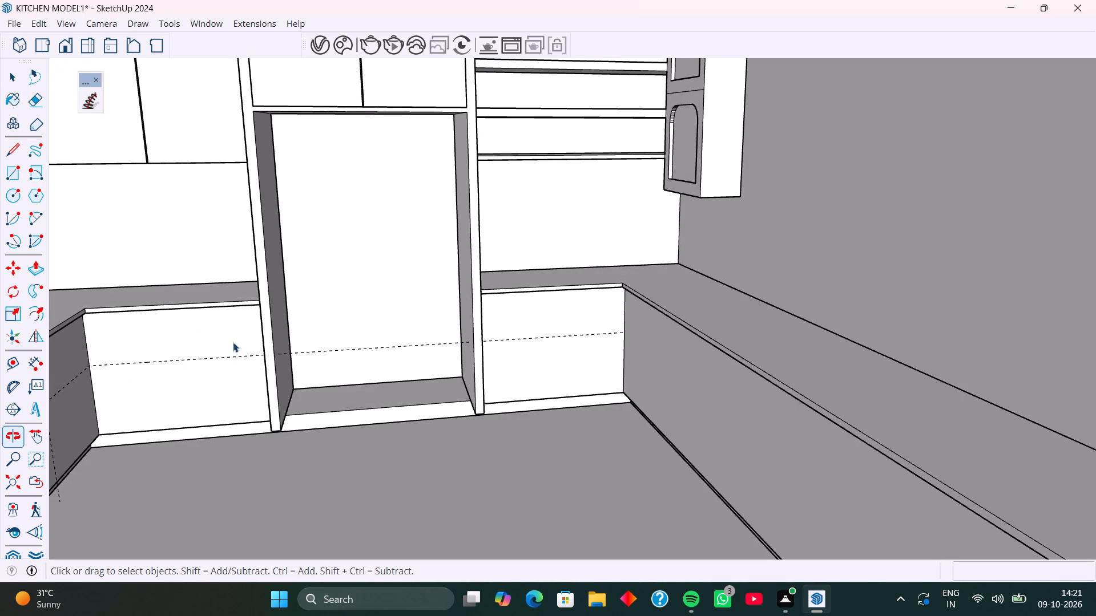
pyautogui.moveTo(229, 370); pyautogui.dragTo(267, 368, button='middle')
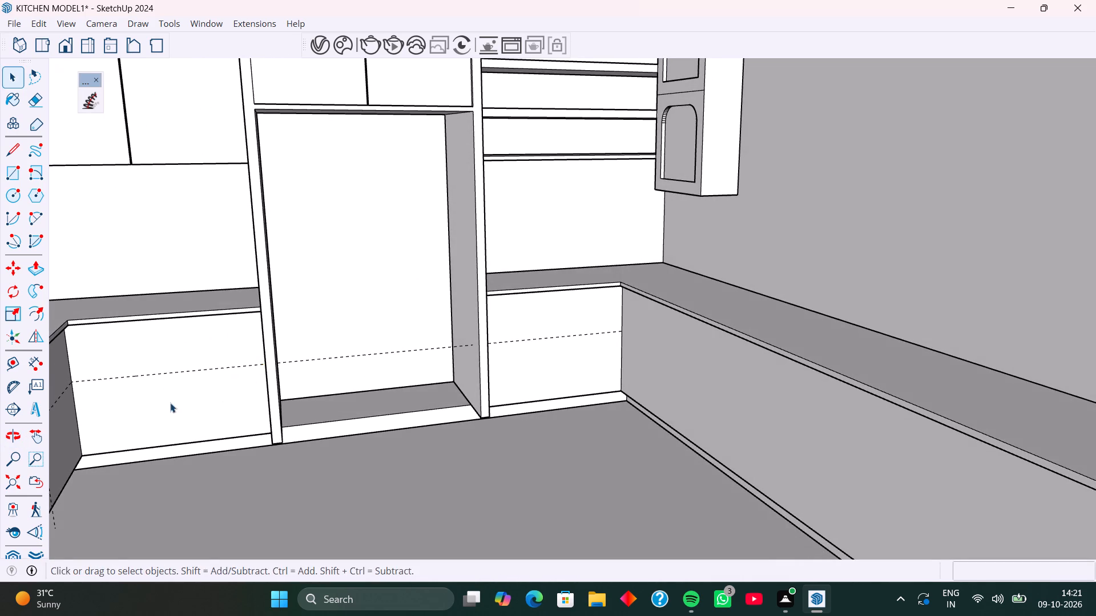
pyautogui.keyDown('shift'); pyautogui.moveTo(159, 393); pyautogui.dragTo(224, 383, button='middle'); pyautogui.keyUp('shift')
pyautogui.moveTo(198, 380); pyautogui.dragTo(161, 374, button='middle')
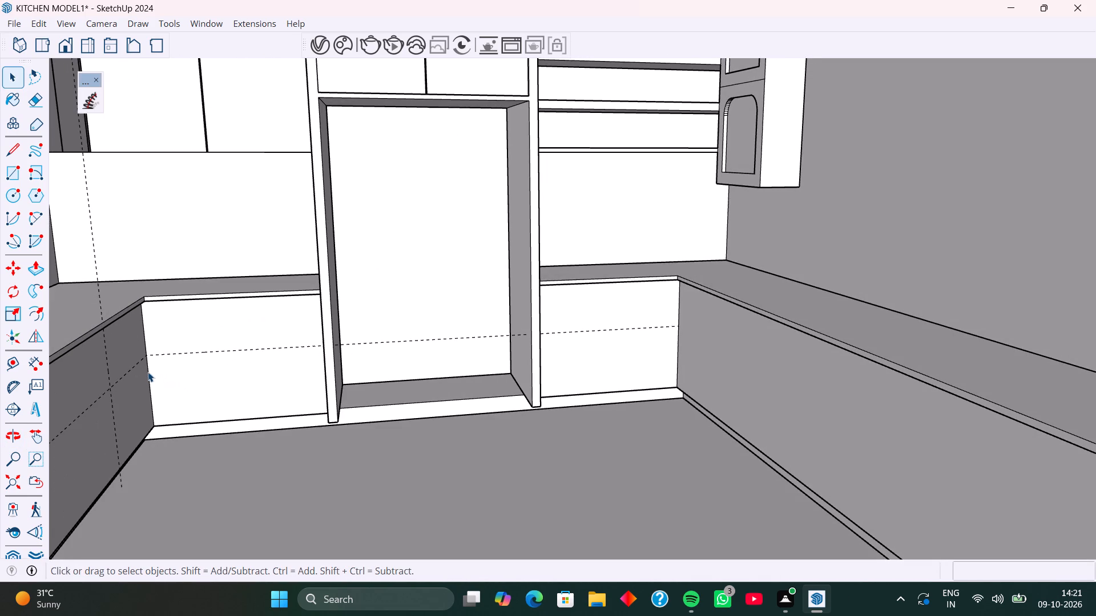
pyautogui.click(148, 372)
pyautogui.tripleClick(148, 372)
pyautogui.click(148, 372)
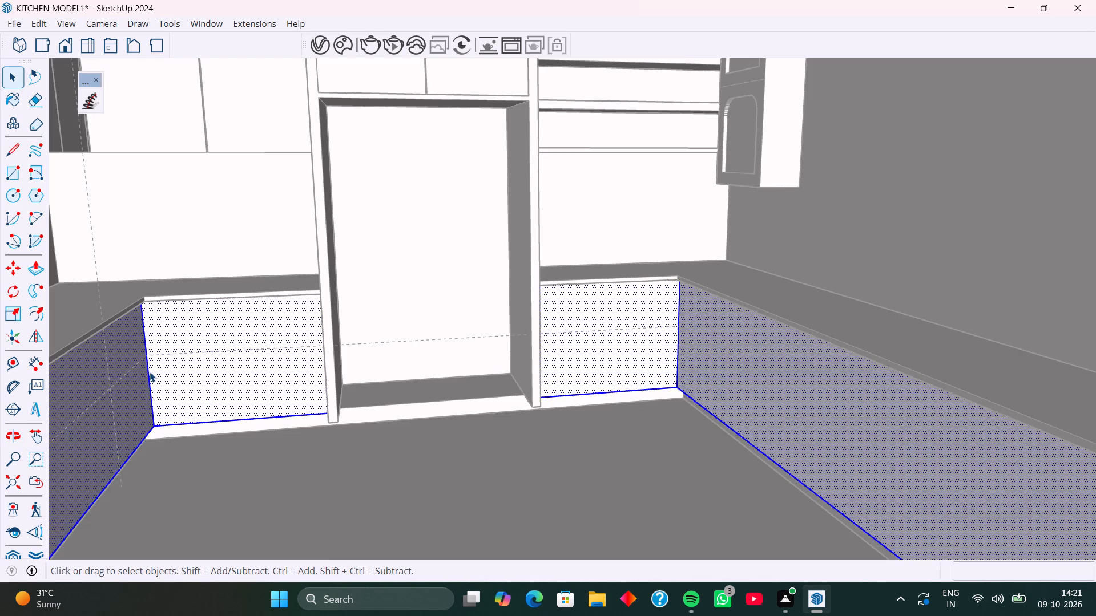
pyautogui.click(150, 372)
pyautogui.press('m')
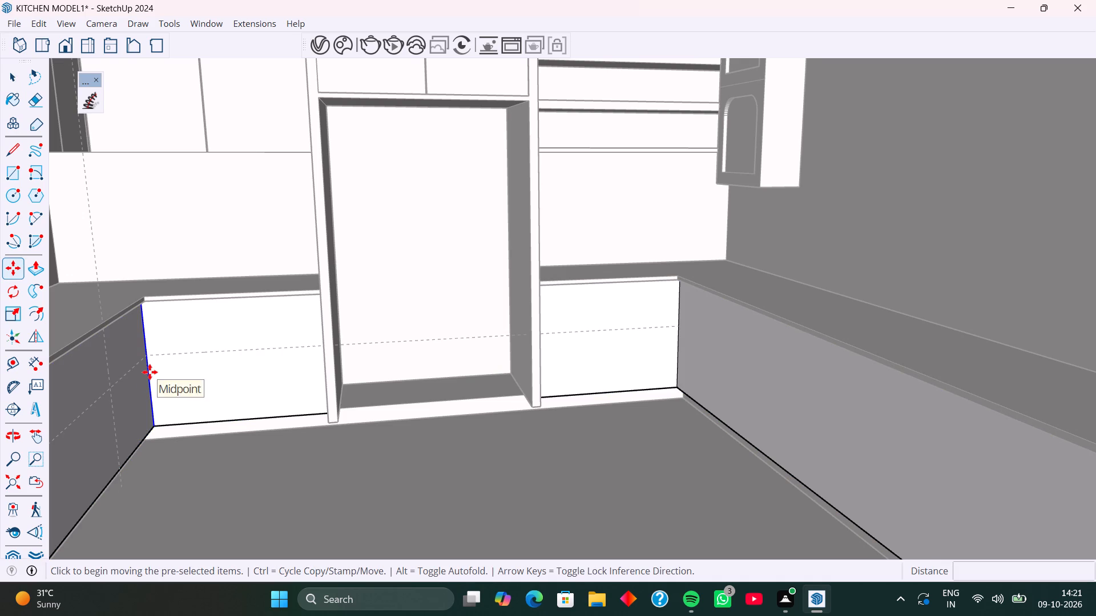
pyautogui.click(152, 424)
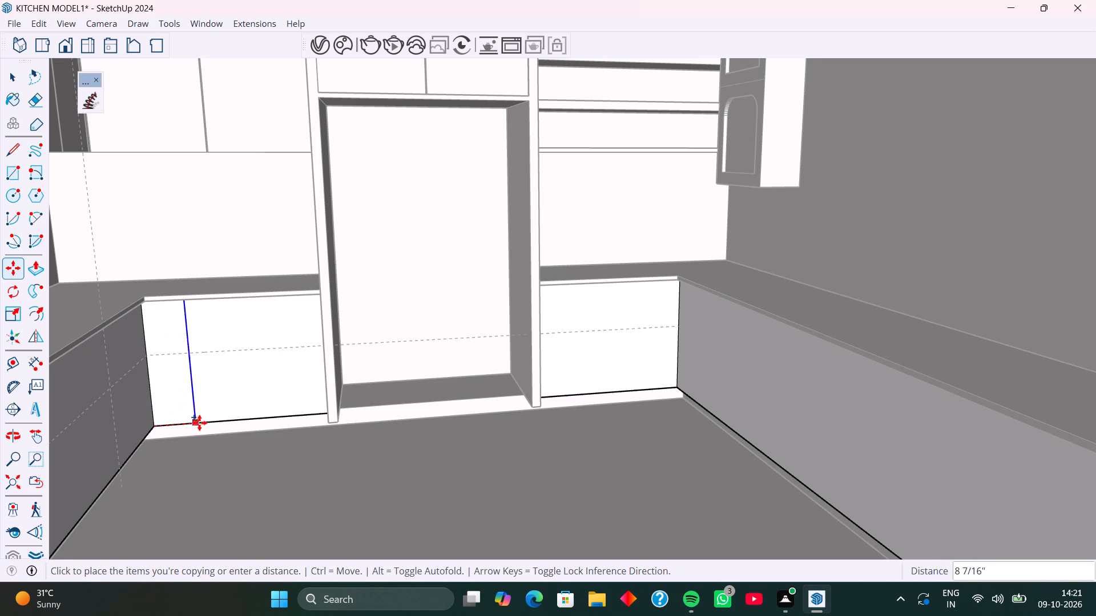
pyautogui.click(246, 420)
pyautogui.press('space')
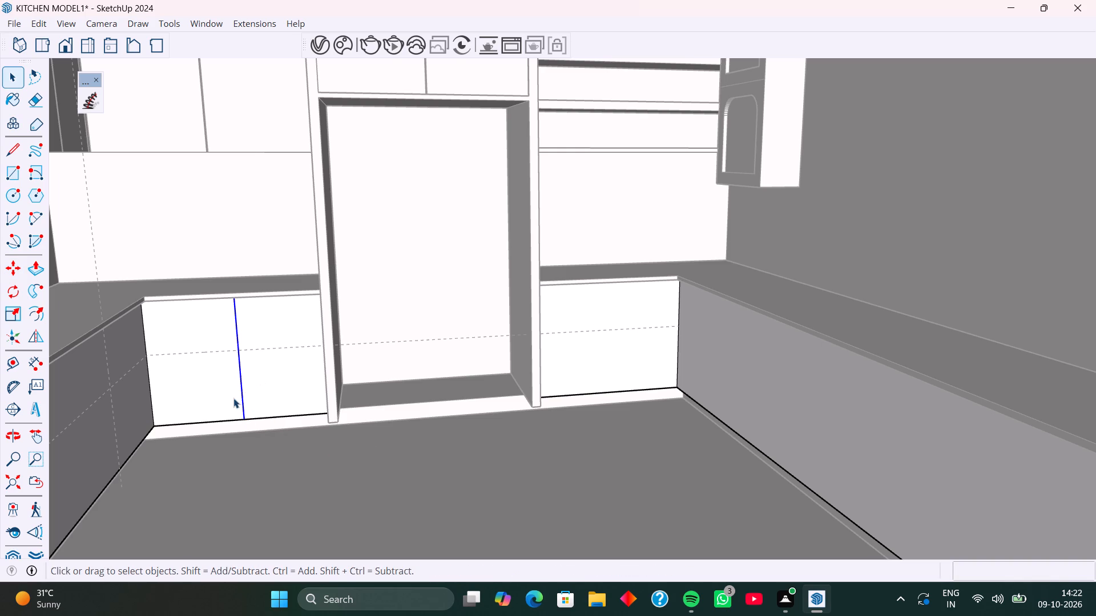
# Copy the new dividing line 3 mm toward the tall open unit.
pyautogui.press('m')
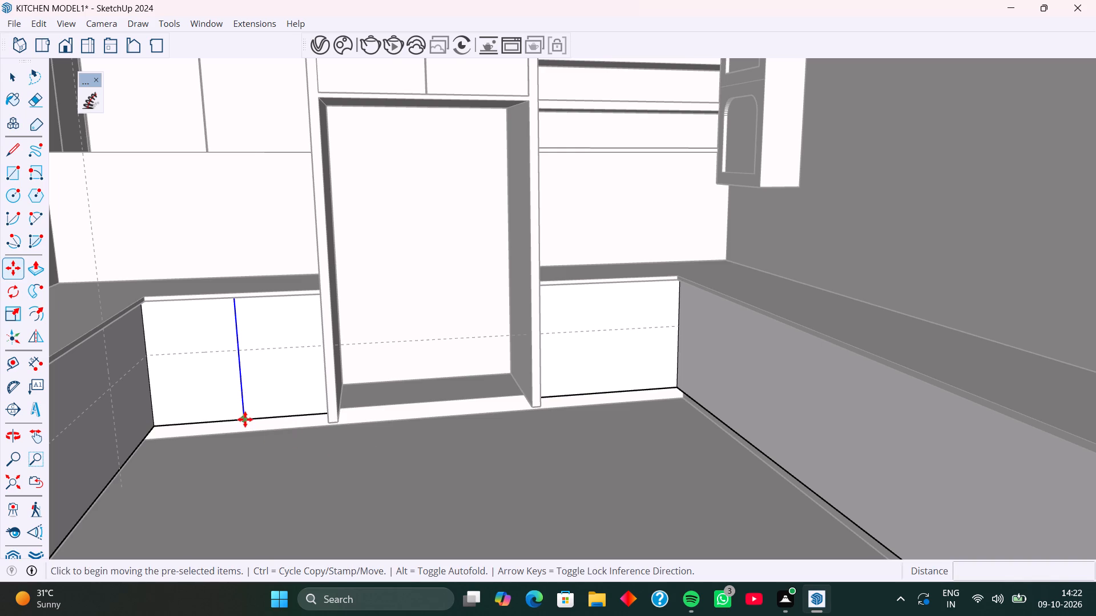
pyautogui.click(245, 419)
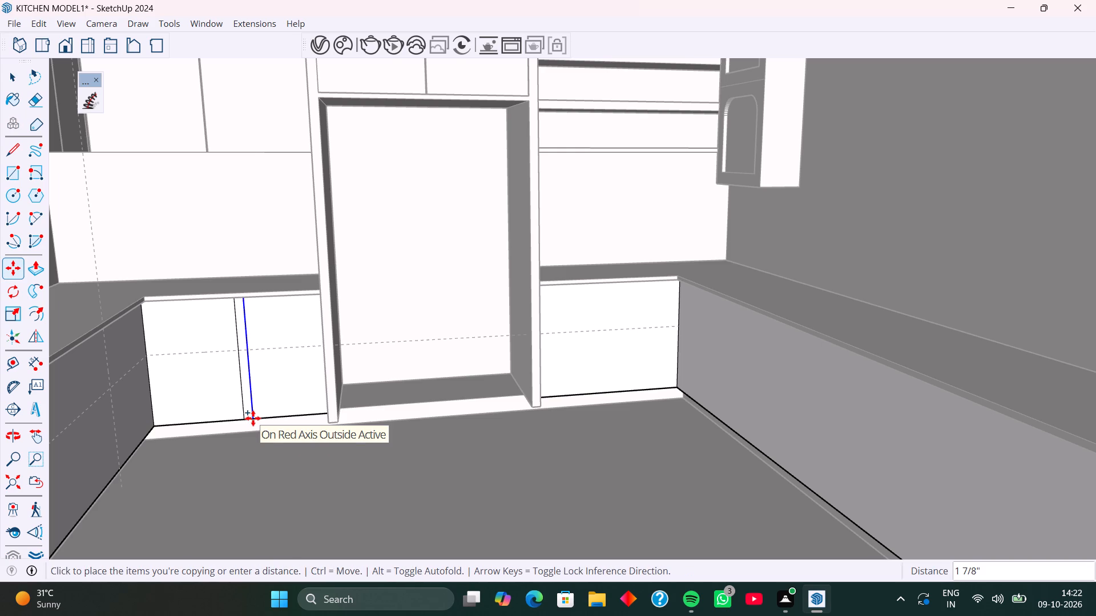
pyautogui.write('3mm')
pyautogui.press('Return')
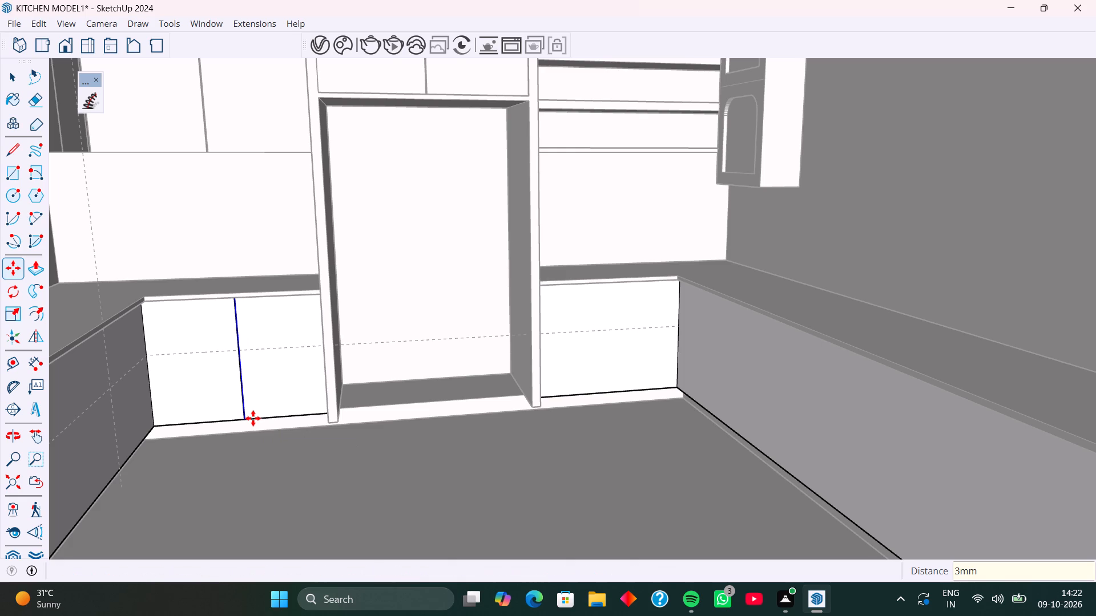
# Copy the offset line 6 mm back toward the corner, across the original dividing line.
pyautogui.scroll(14, 252, 418)
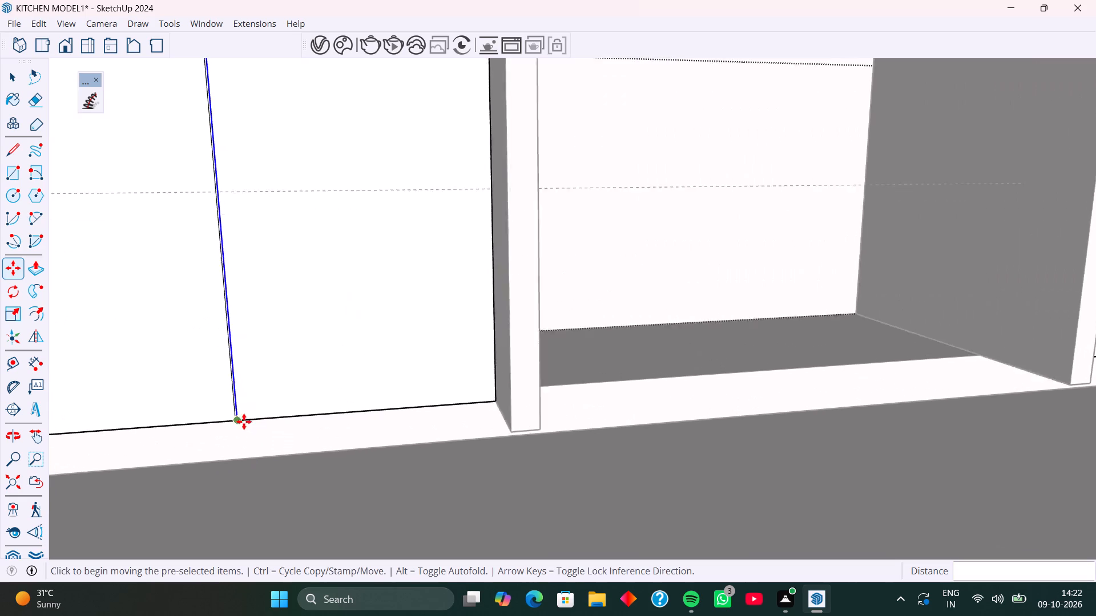
pyautogui.scroll(18, 244, 422)
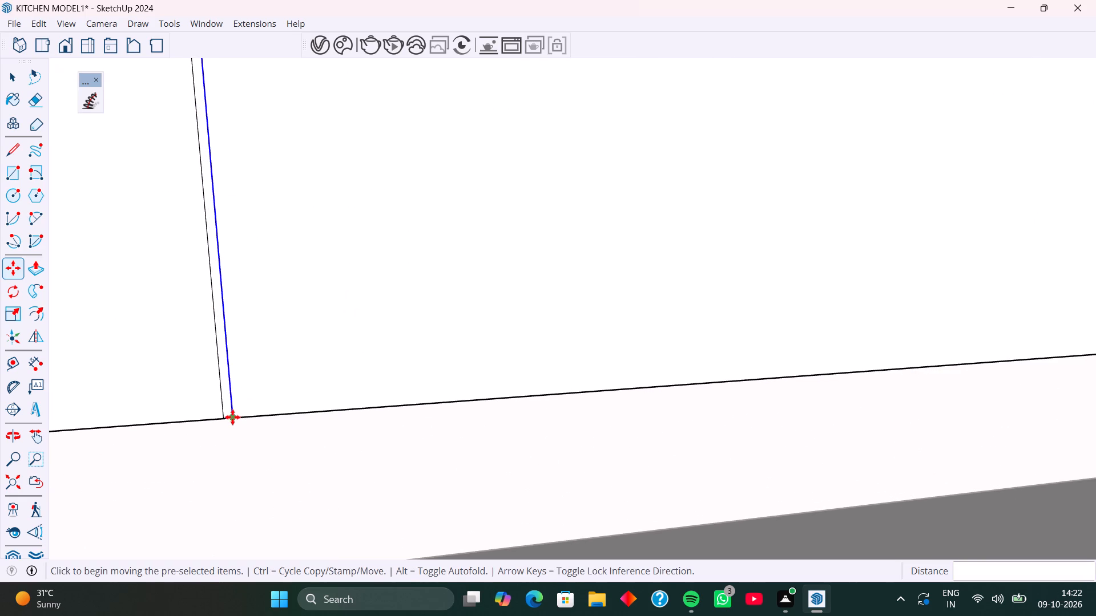
pyautogui.click(232, 417)
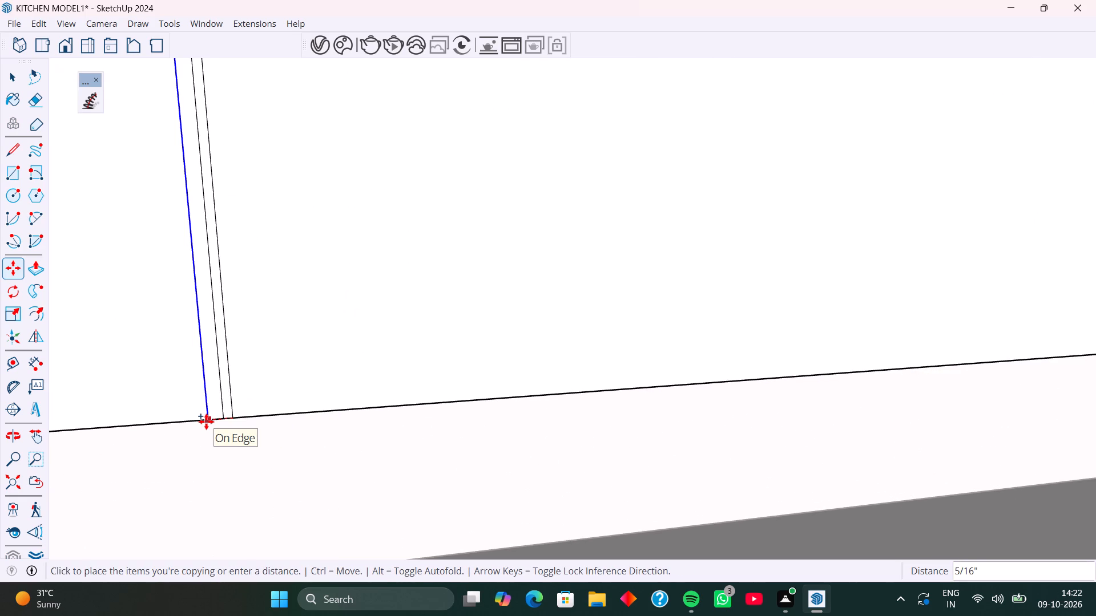
pyautogui.press('6')
pyautogui.write('mm')
pyautogui.press('Return')
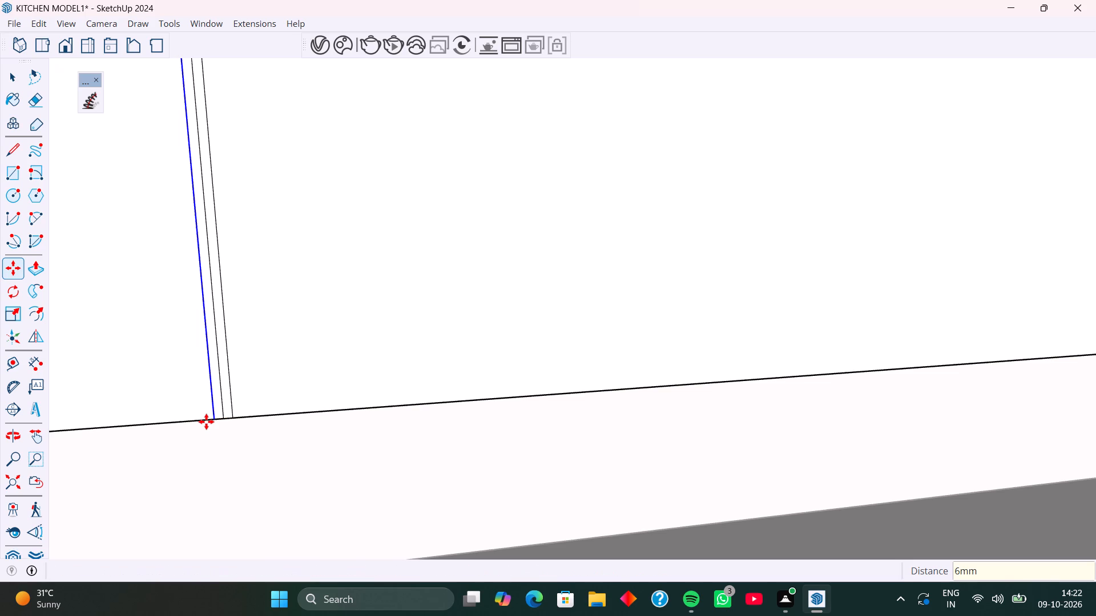
# Erase the middle dividing line, leaving the two outer lines of the door gap.
pyautogui.press('e')
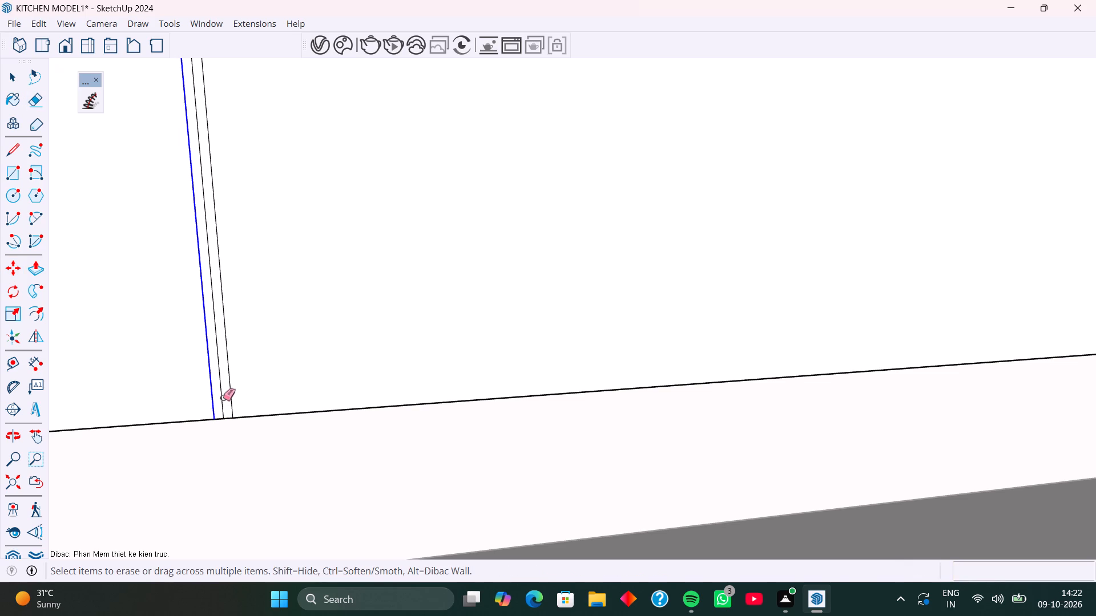
pyautogui.click(223, 398)
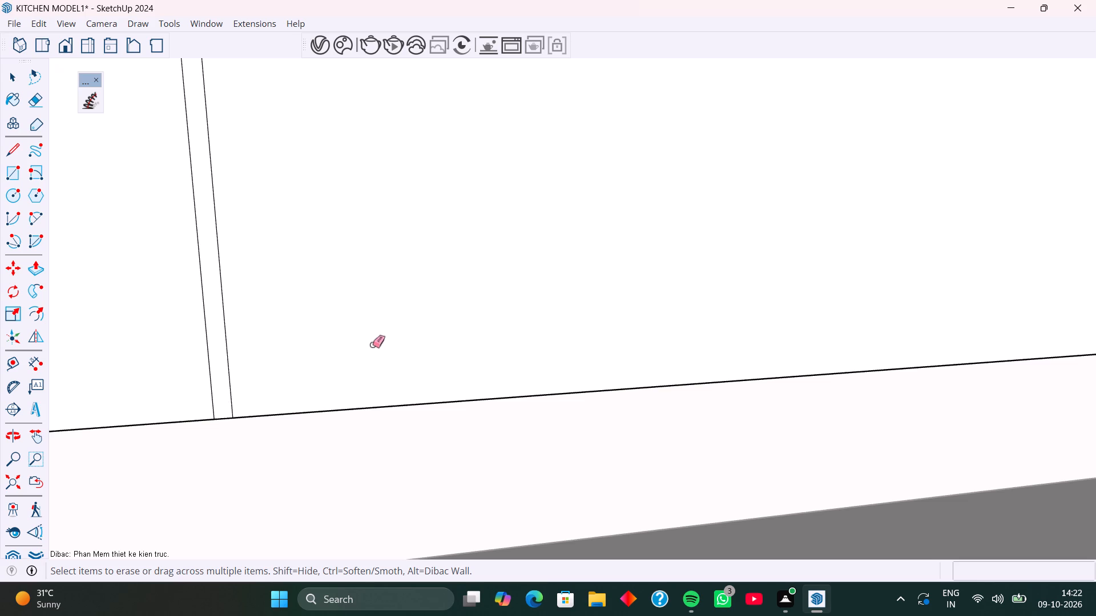
# Push/Pull both door panels of the divided base cabinet front outward by 1".
pyautogui.press('p')
pyautogui.click(385, 309)
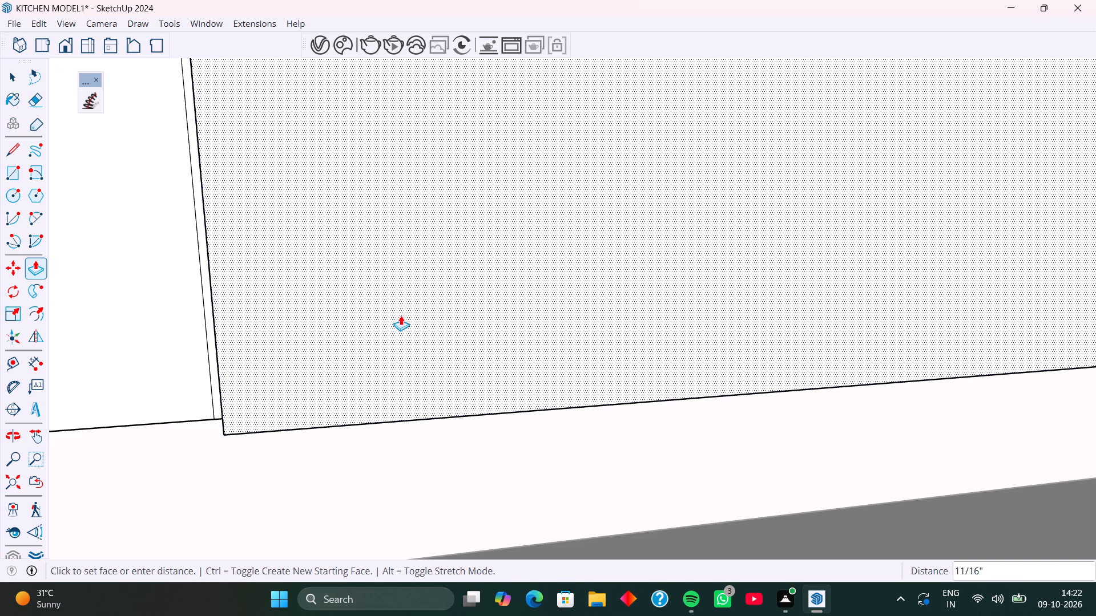
pyautogui.press('1')
pyautogui.press('Return')
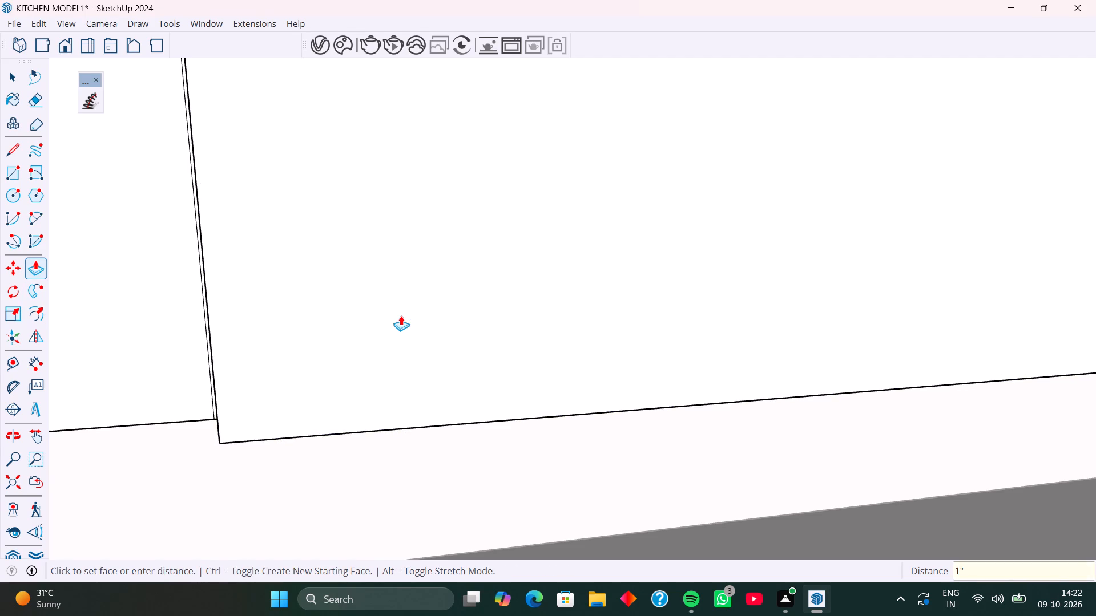
pyautogui.doubleClick(180, 321)
# Inspect the two pulled-out doors, the gap between them and how they meet the countertop edge.
pyautogui.scroll(-11, 285, 275)
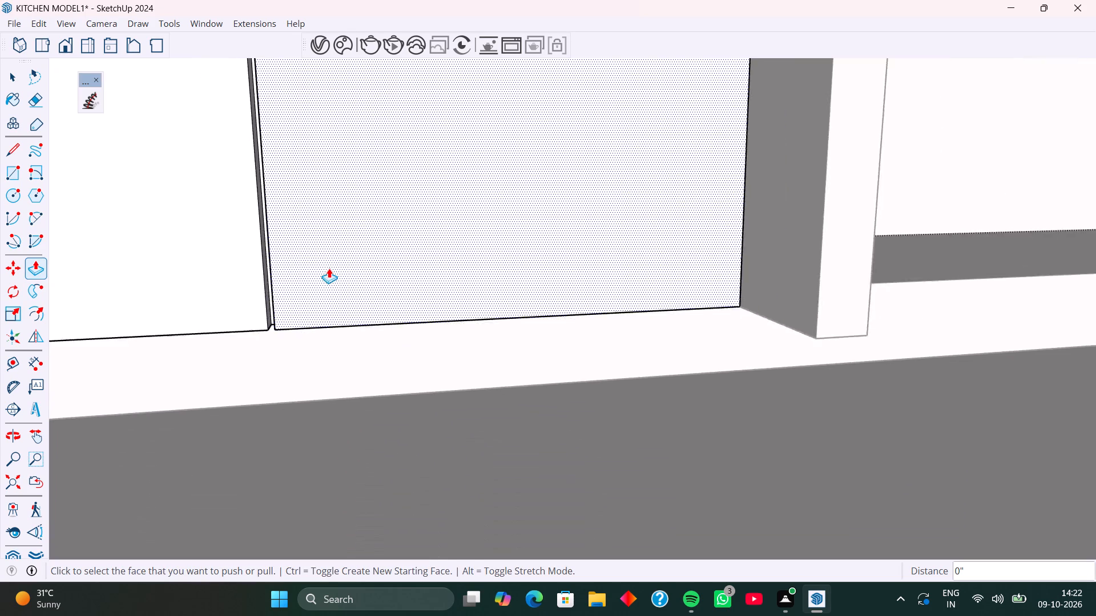
pyautogui.scroll(-16, 329, 268)
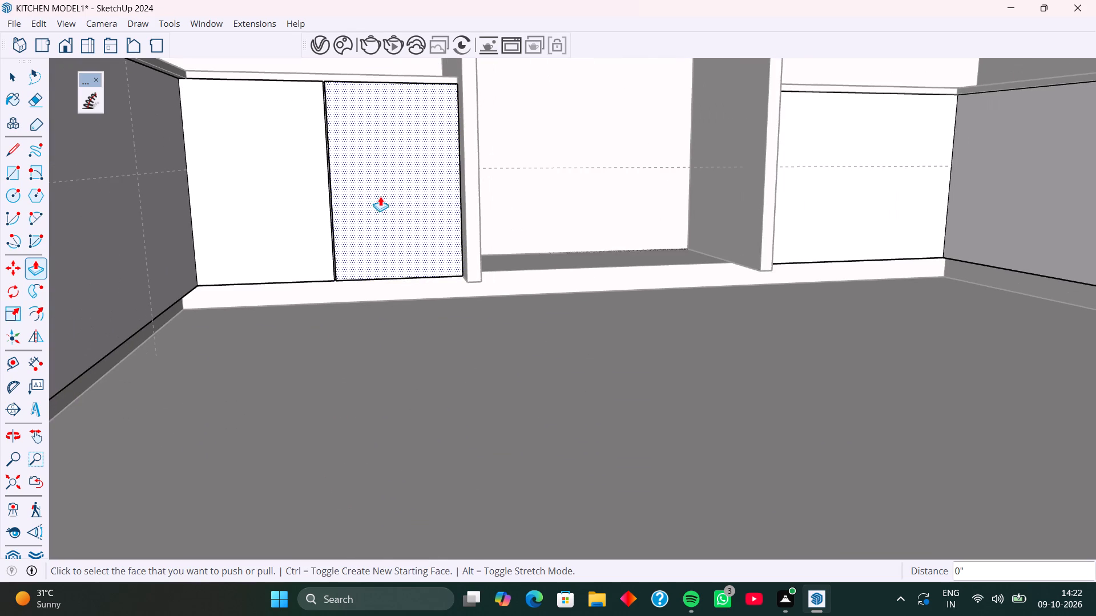
pyautogui.moveTo(379, 189); pyautogui.dragTo(442, 243, button='middle')
pyautogui.moveTo(390, 188); pyautogui.dragTo(413, 191, button='middle')
pyautogui.scroll(8, 380, 147)
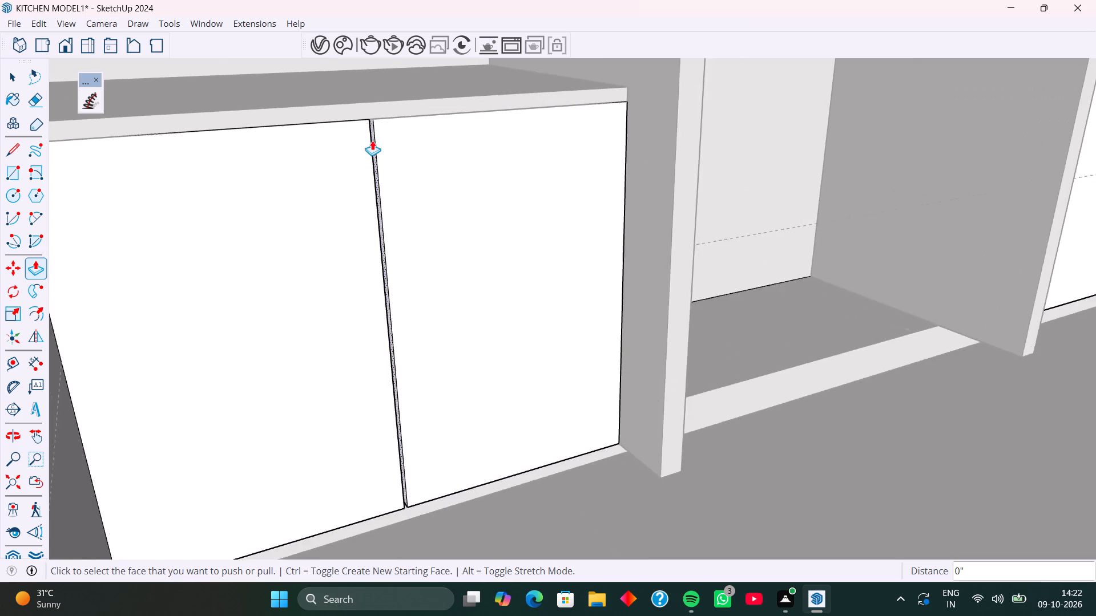
pyautogui.scroll(7, 372, 140)
pyautogui.moveTo(364, 128); pyautogui.dragTo(387, 64, button='middle')
pyautogui.moveTo(415, 157); pyautogui.dragTo(410, 155, button='middle')
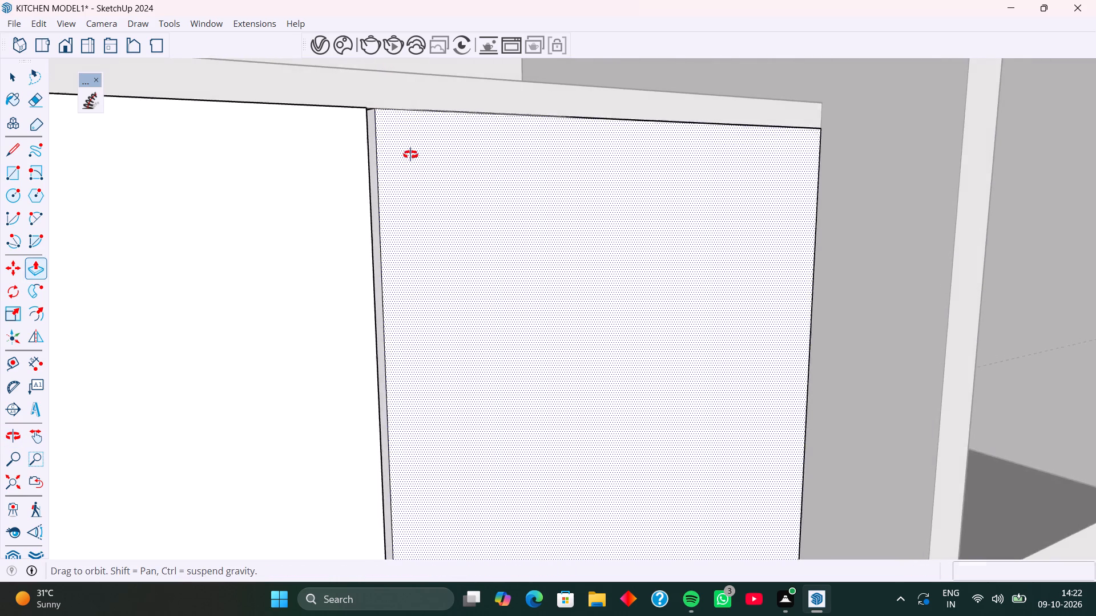
pyautogui.moveTo(410, 155); pyautogui.dragTo(403, 119, button='middle')
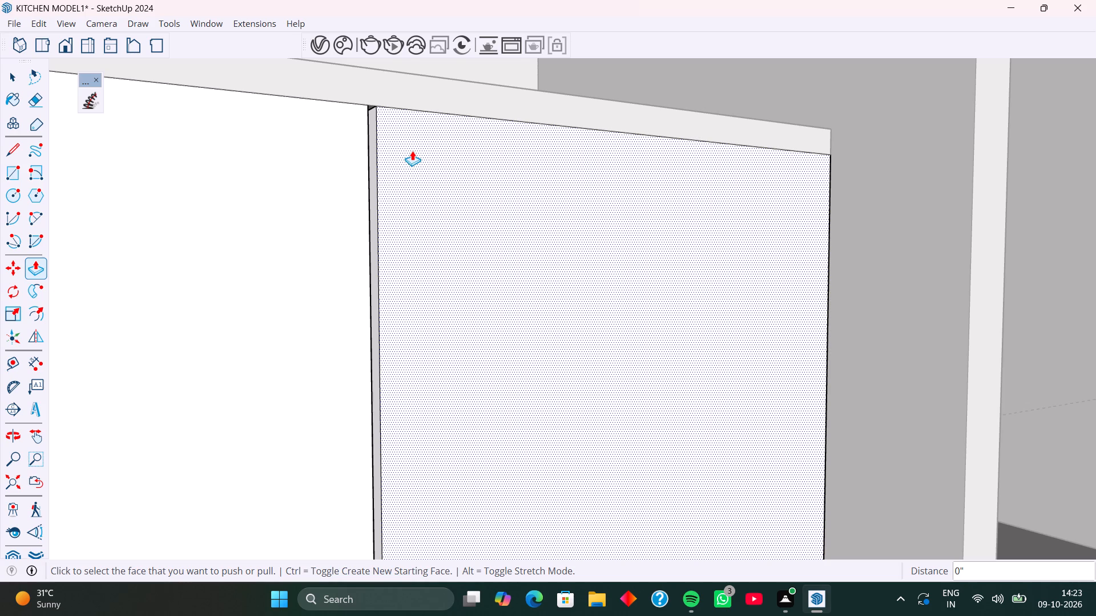
pyautogui.press('space')
pyautogui.scroll(-4, 417, 213)
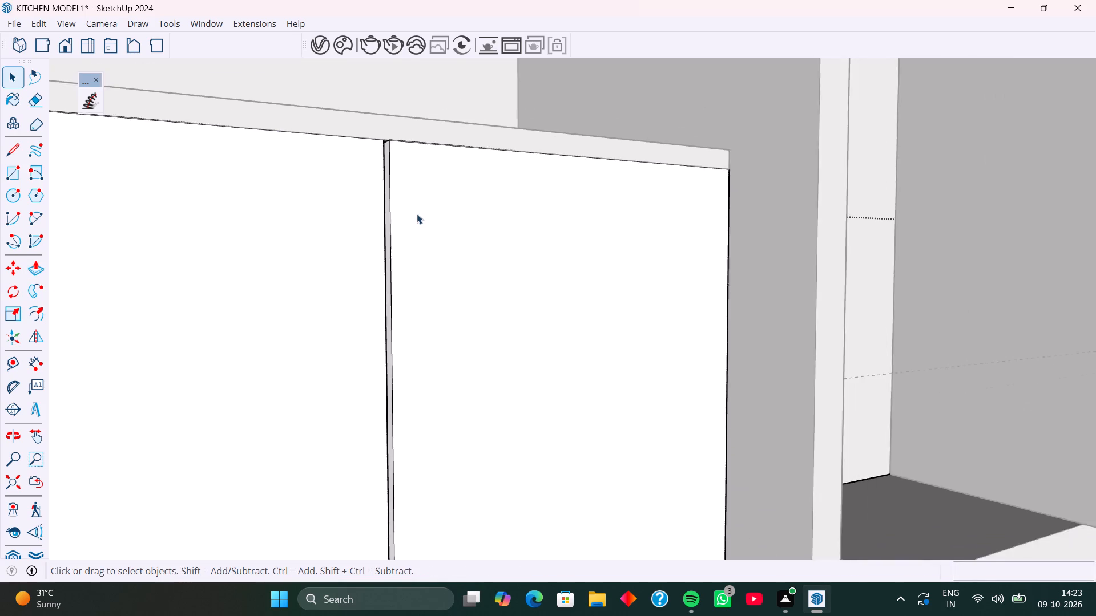
pyautogui.scroll(-10, 417, 214)
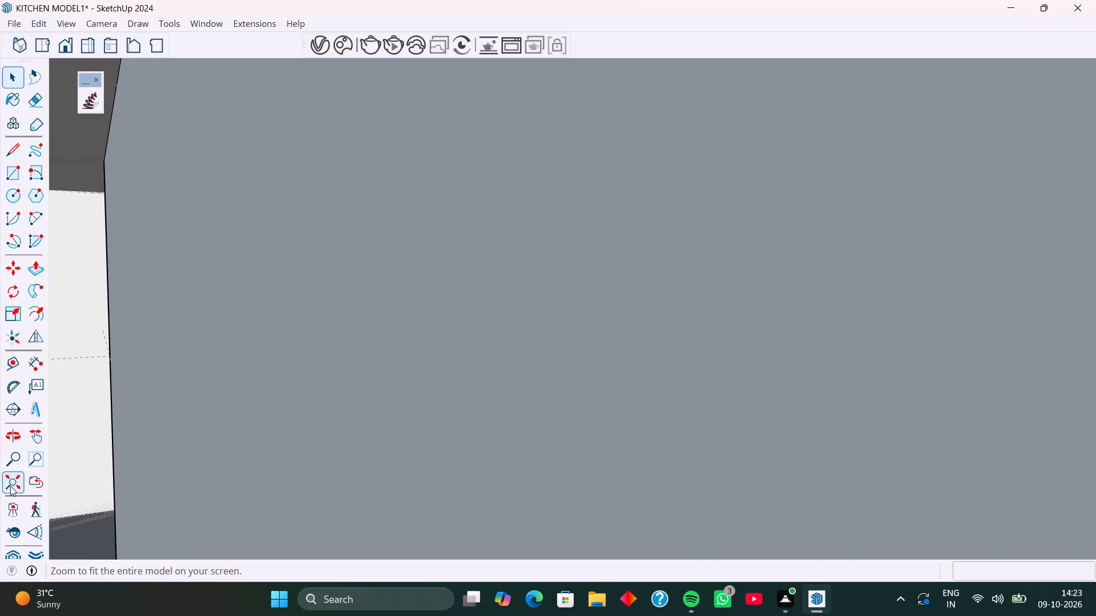
pyautogui.click(10, 486)
pyautogui.moveTo(454, 358); pyautogui.dragTo(357, 376, button='middle')
pyautogui.scroll(7, 386, 367)
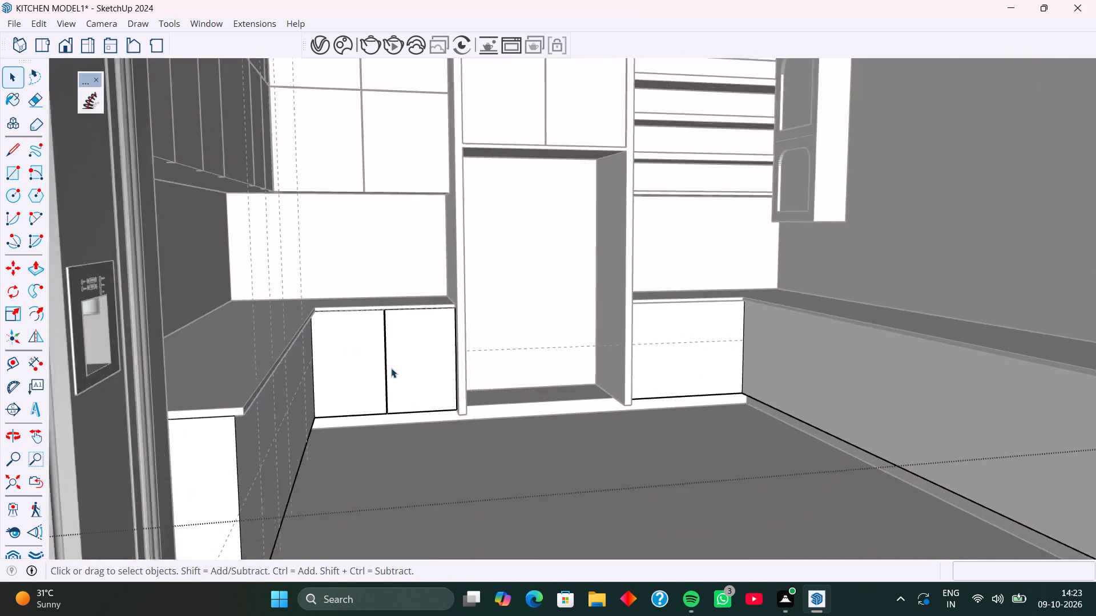
pyautogui.scroll(3, 391, 368)
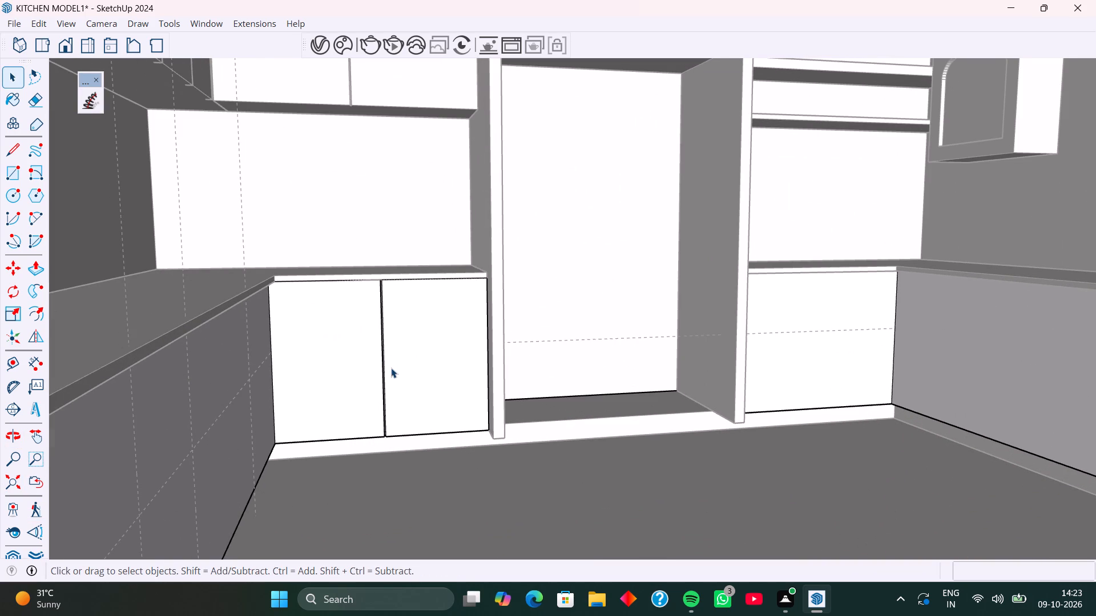
pyautogui.moveTo(380, 336); pyautogui.dragTo(368, 406, button='middle')
pyautogui.scroll(8, 329, 345)
pyautogui.moveTo(337, 323); pyautogui.dragTo(337, 379, button='middle')
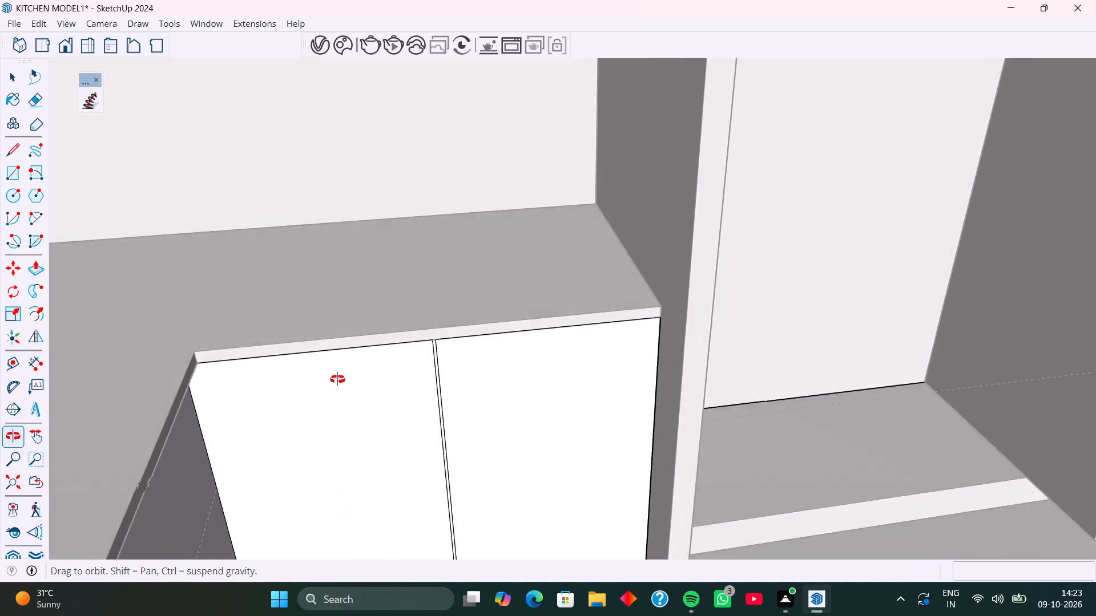
# Open the countertop group and Push/Pull the front edge above the two doors outward by 1".
pyautogui.moveTo(337, 379); pyautogui.dragTo(305, 275, button='middle')
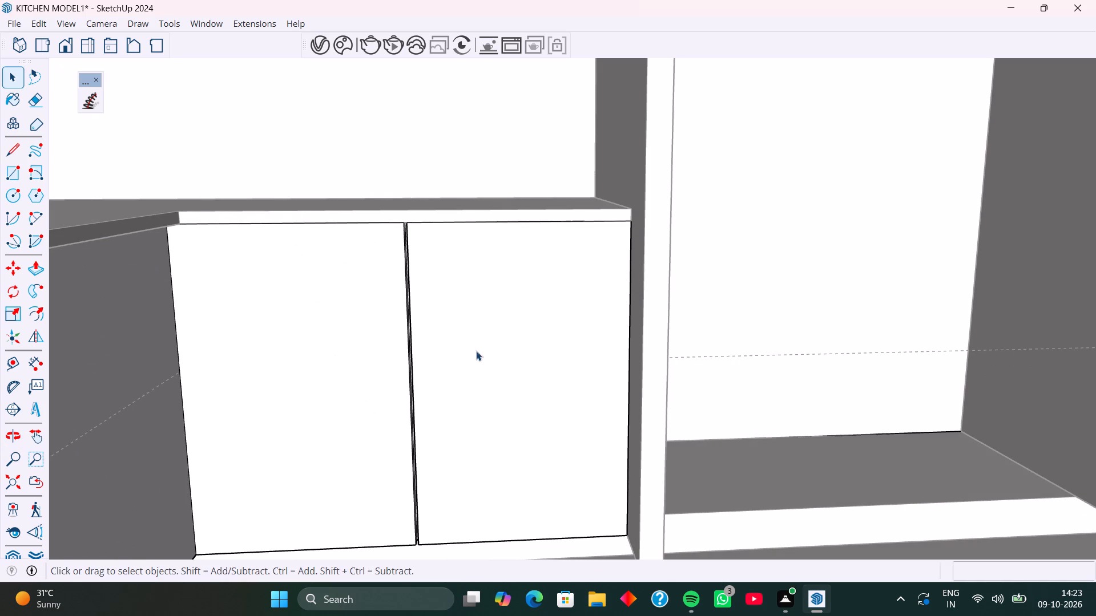
pyautogui.click(492, 214)
pyautogui.doubleClick(492, 214)
pyautogui.click(492, 214)
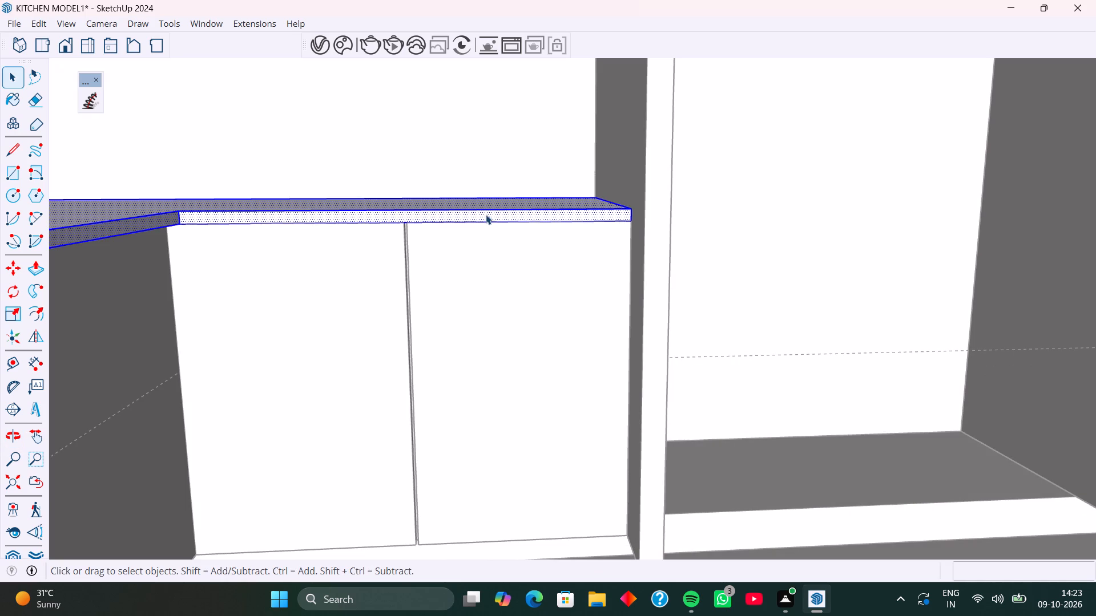
pyautogui.click(485, 215)
pyautogui.press('p')
pyautogui.click(476, 217)
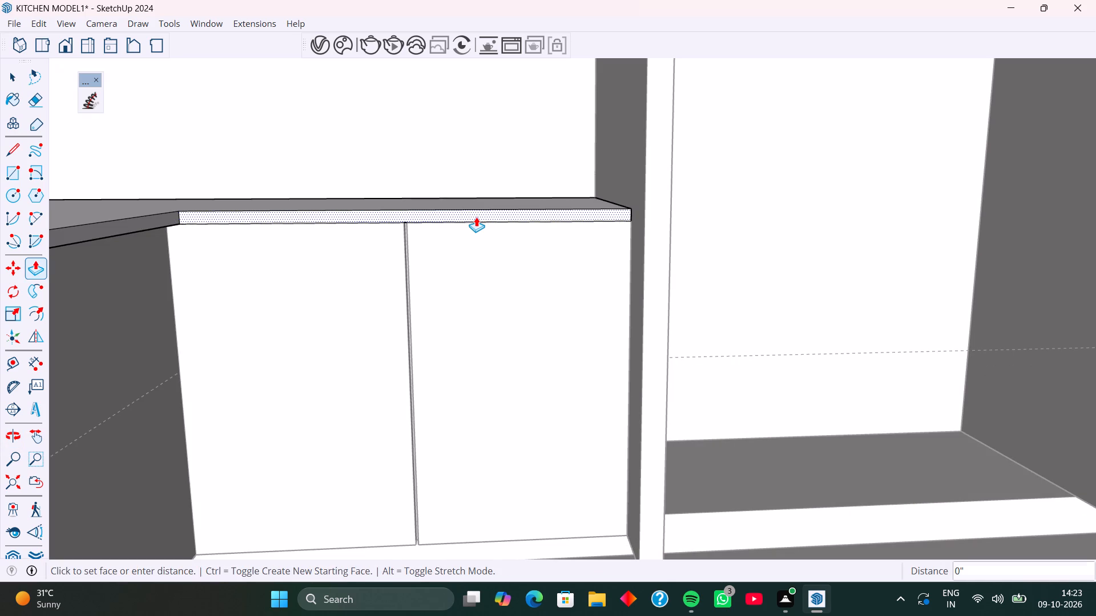
pyautogui.press('1')
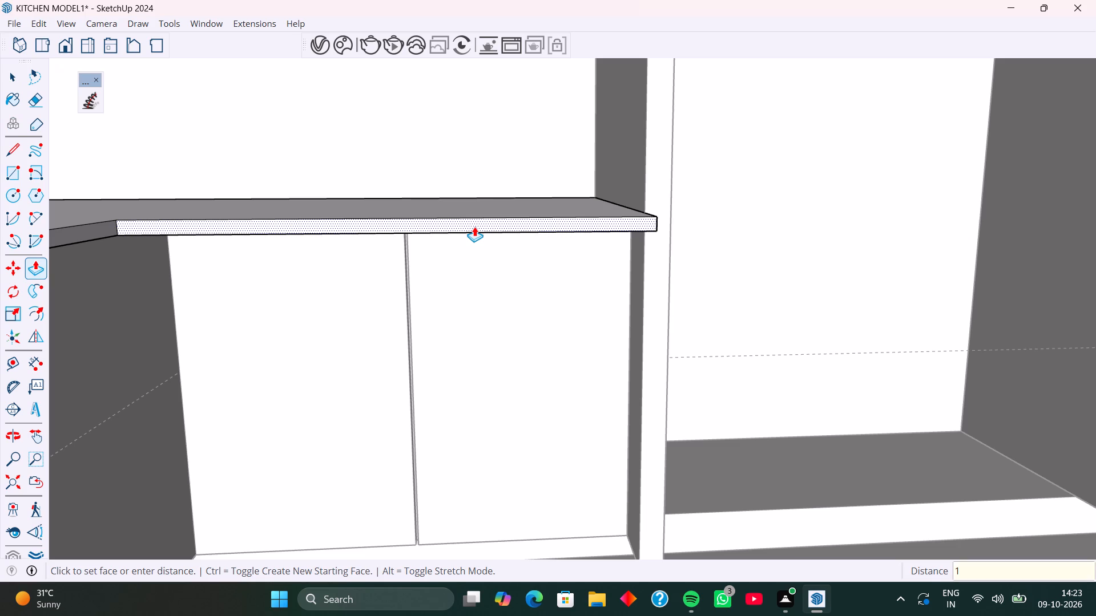
pyautogui.press('Return')
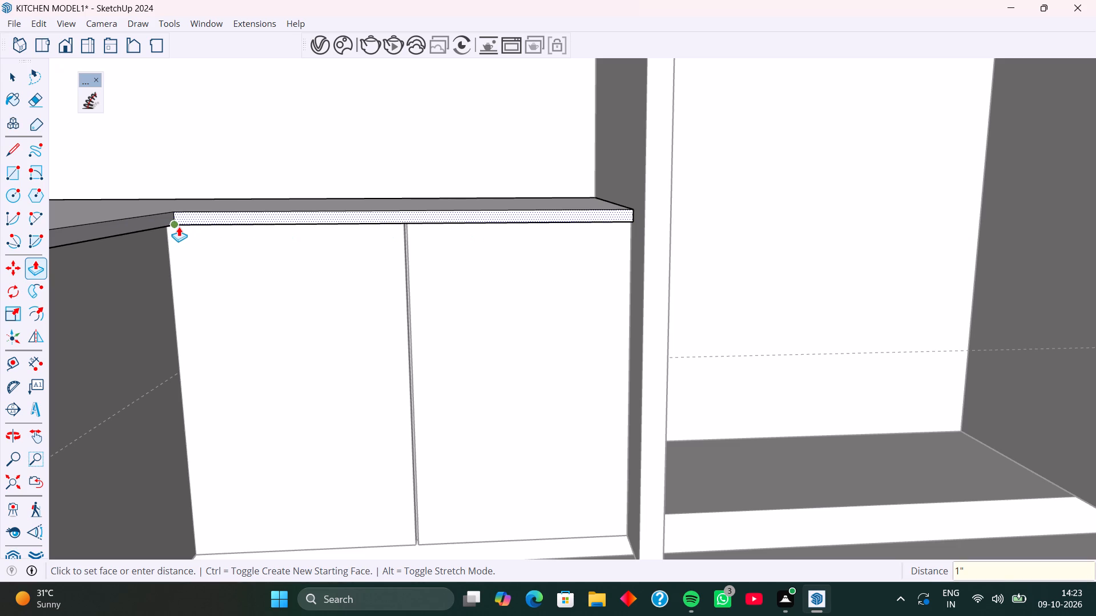
# Push/Pull the adjoining front edge of the long countertop run outward by 1".
pyautogui.press('space')
pyautogui.click(155, 220)
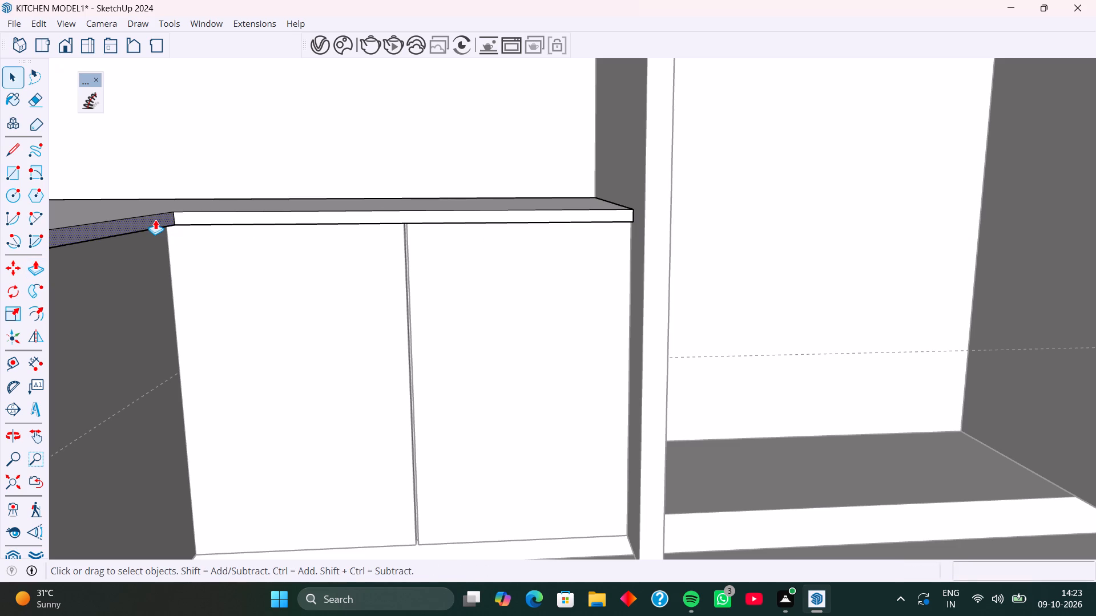
pyautogui.press('p')
pyautogui.click(155, 220)
pyautogui.press('1')
pyautogui.press('Return')
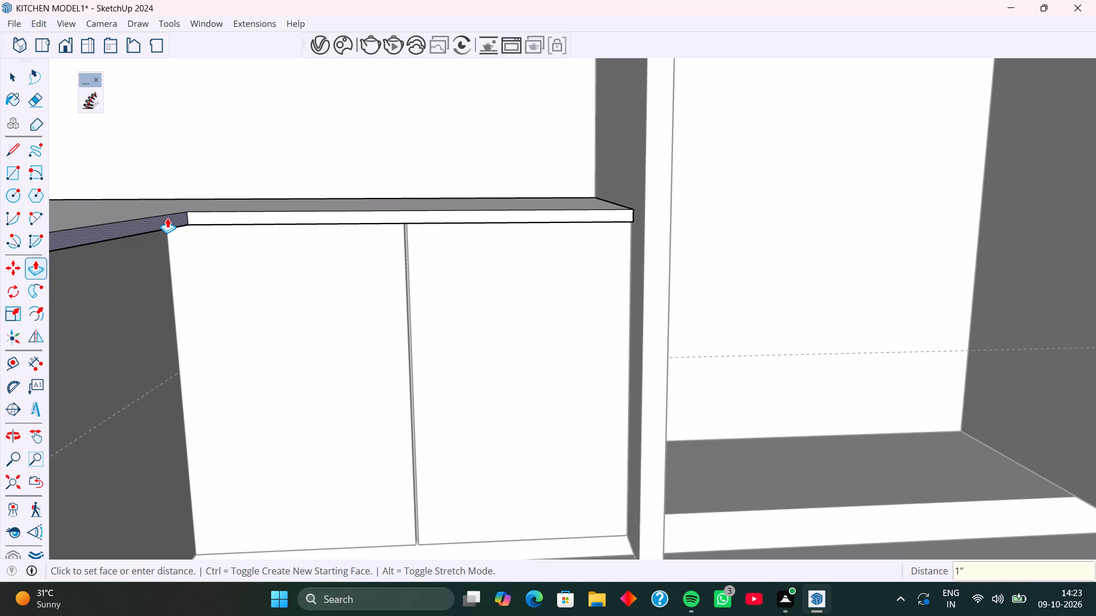
pyautogui.press('Return')
pyautogui.press('space')
# Examine the countertop overhang around the corner and the neighbouring cabinets, and bring the whole kitchen model into view.
pyautogui.scroll(-4, 295, 197)
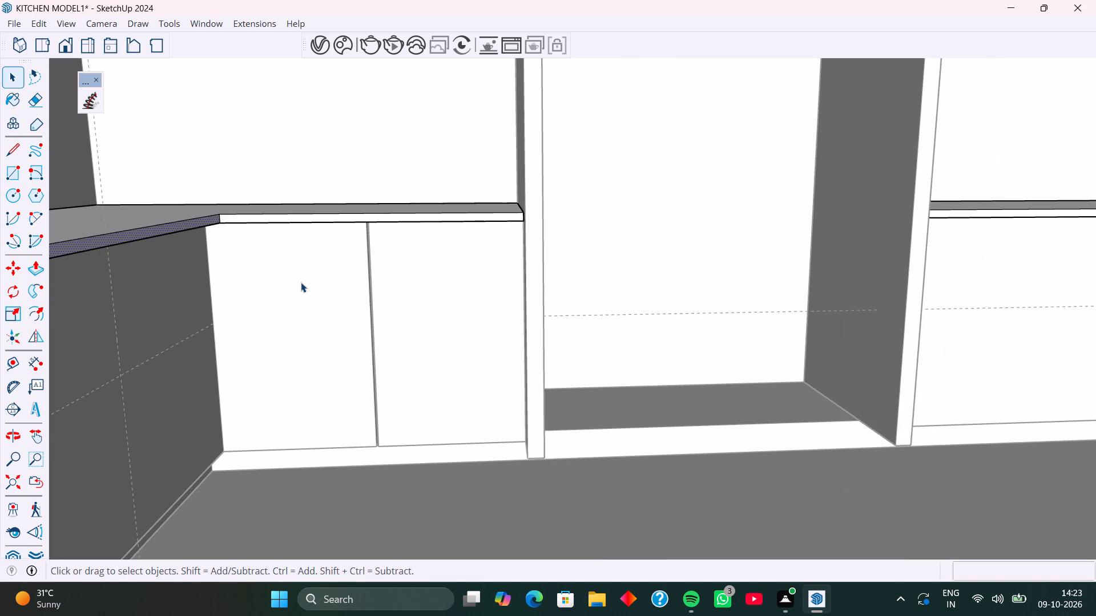
pyautogui.moveTo(301, 282); pyautogui.dragTo(401, 302, button='middle')
pyautogui.moveTo(406, 319); pyautogui.dragTo(293, 327, button='middle')
pyautogui.middleClick(300, 334)
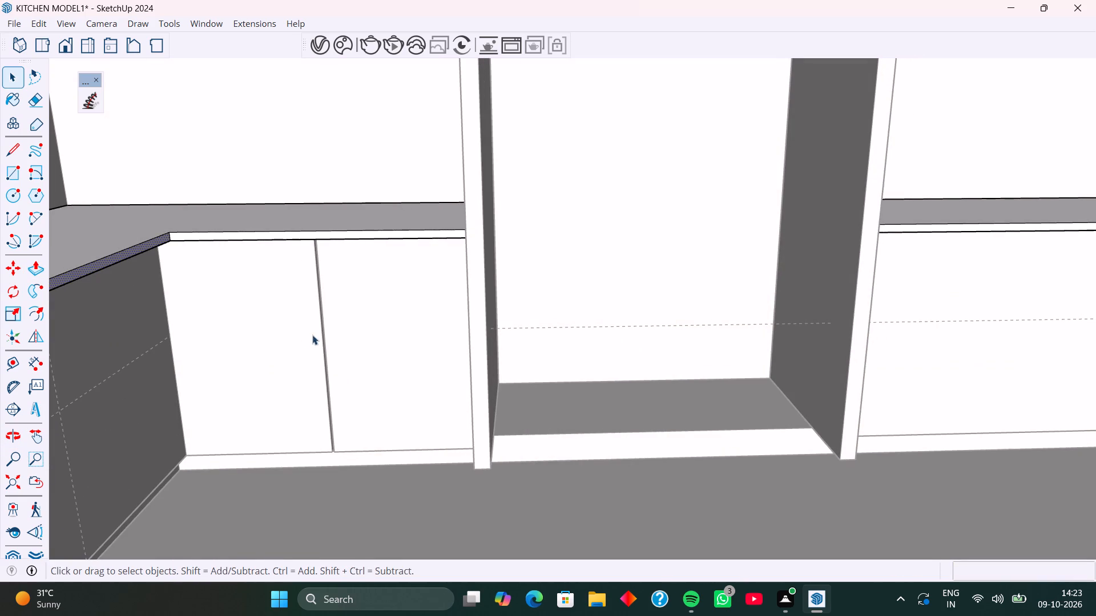
pyautogui.keyDown('shift'); pyautogui.moveTo(309, 300); pyautogui.dragTo(455, 302, button='middle'); pyautogui.keyUp('shift')
pyautogui.moveTo(449, 310); pyautogui.dragTo(215, 329, button='middle')
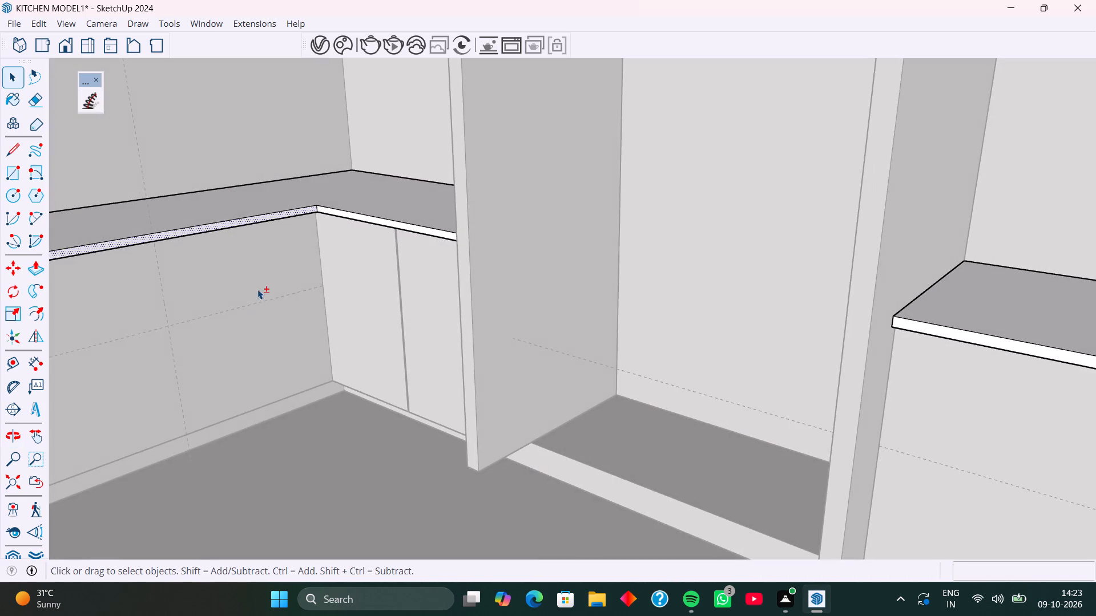
pyautogui.keyDown('shift'); pyautogui.moveTo(353, 256); pyautogui.dragTo(452, 246, button='middle'); pyautogui.keyUp('shift')
pyautogui.moveTo(429, 302); pyautogui.dragTo(348, 289, button='middle')
pyautogui.scroll(-5, 251, 294)
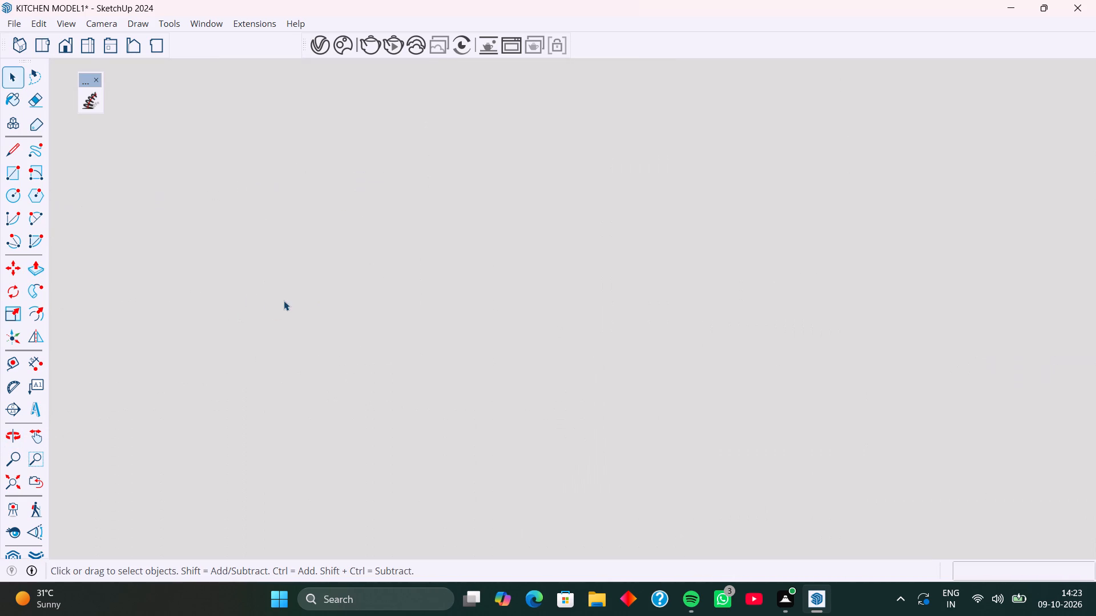
pyautogui.scroll(-4, 297, 287)
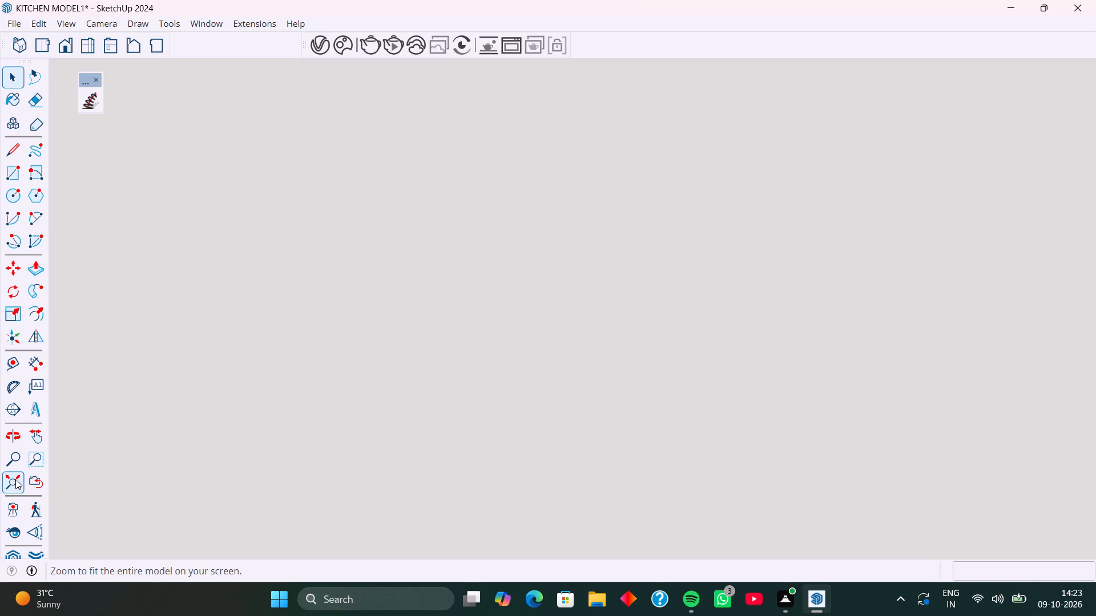
pyautogui.click(15, 479)
pyautogui.click(171, 394)
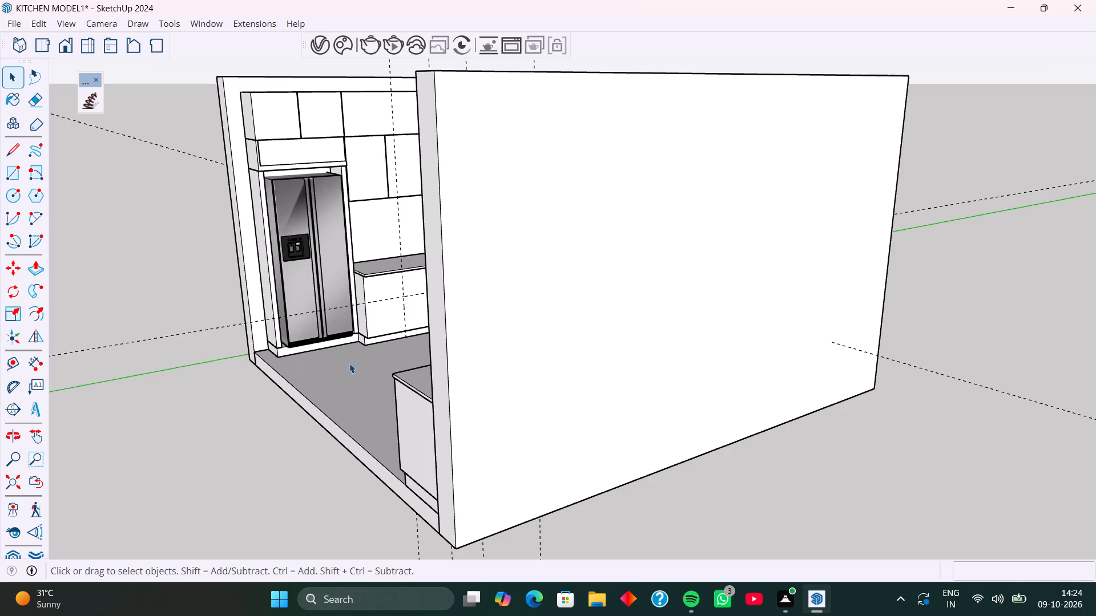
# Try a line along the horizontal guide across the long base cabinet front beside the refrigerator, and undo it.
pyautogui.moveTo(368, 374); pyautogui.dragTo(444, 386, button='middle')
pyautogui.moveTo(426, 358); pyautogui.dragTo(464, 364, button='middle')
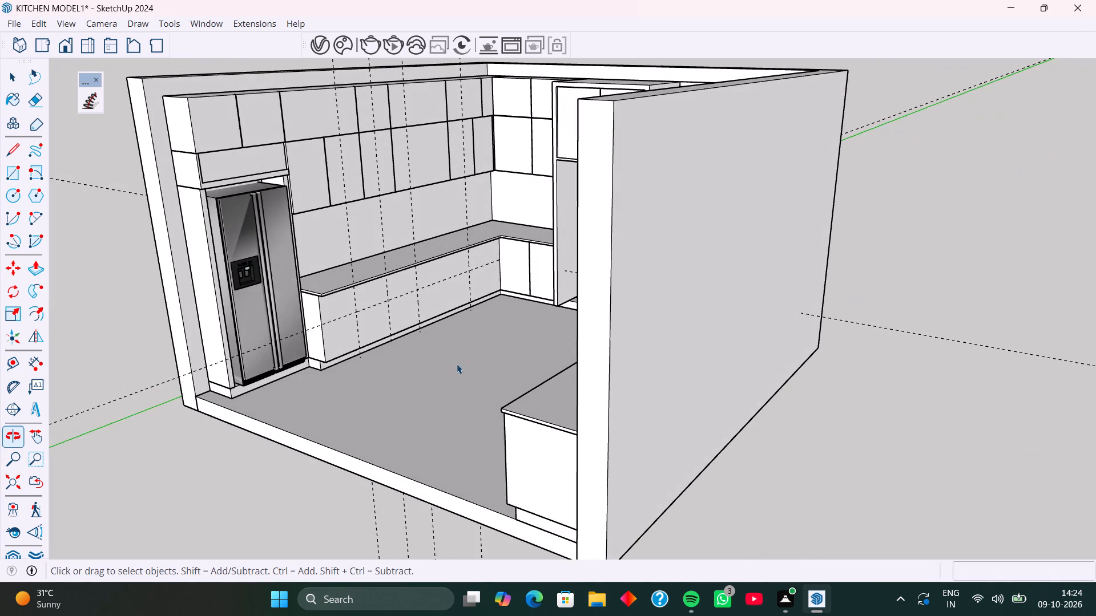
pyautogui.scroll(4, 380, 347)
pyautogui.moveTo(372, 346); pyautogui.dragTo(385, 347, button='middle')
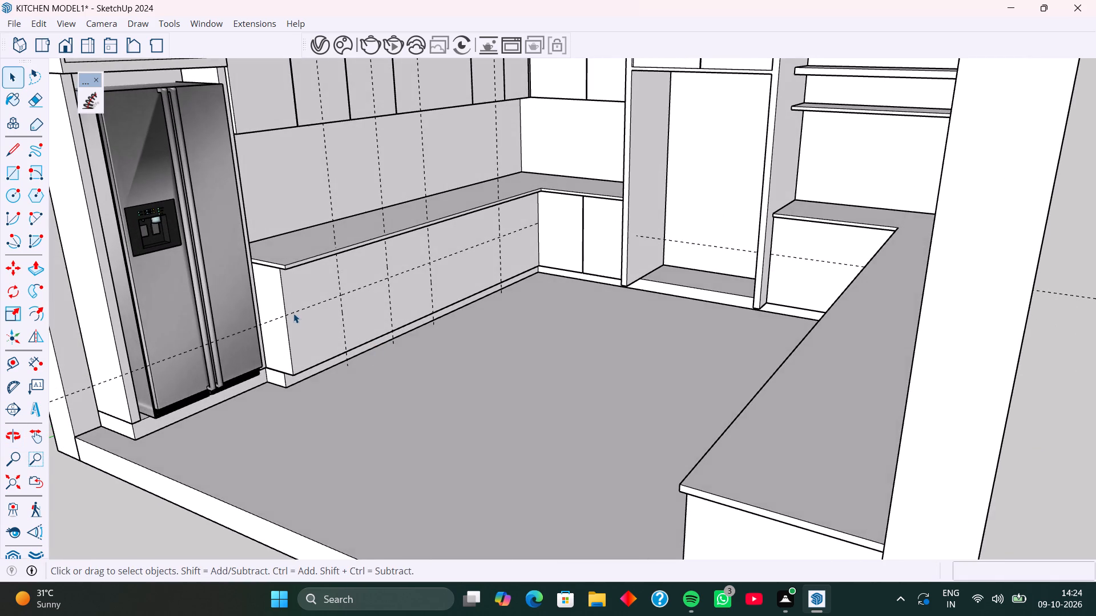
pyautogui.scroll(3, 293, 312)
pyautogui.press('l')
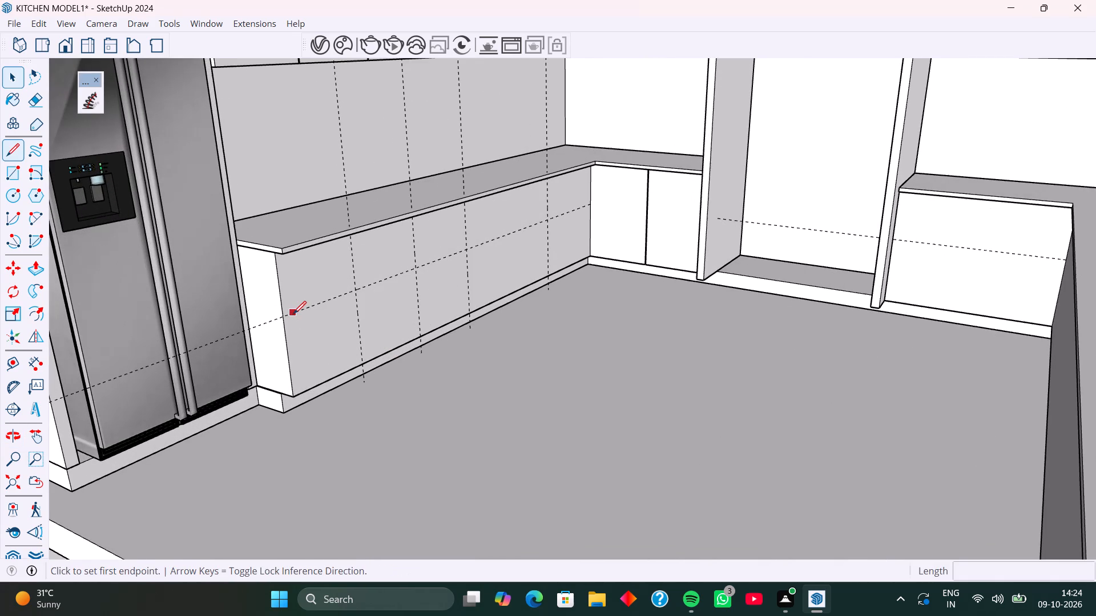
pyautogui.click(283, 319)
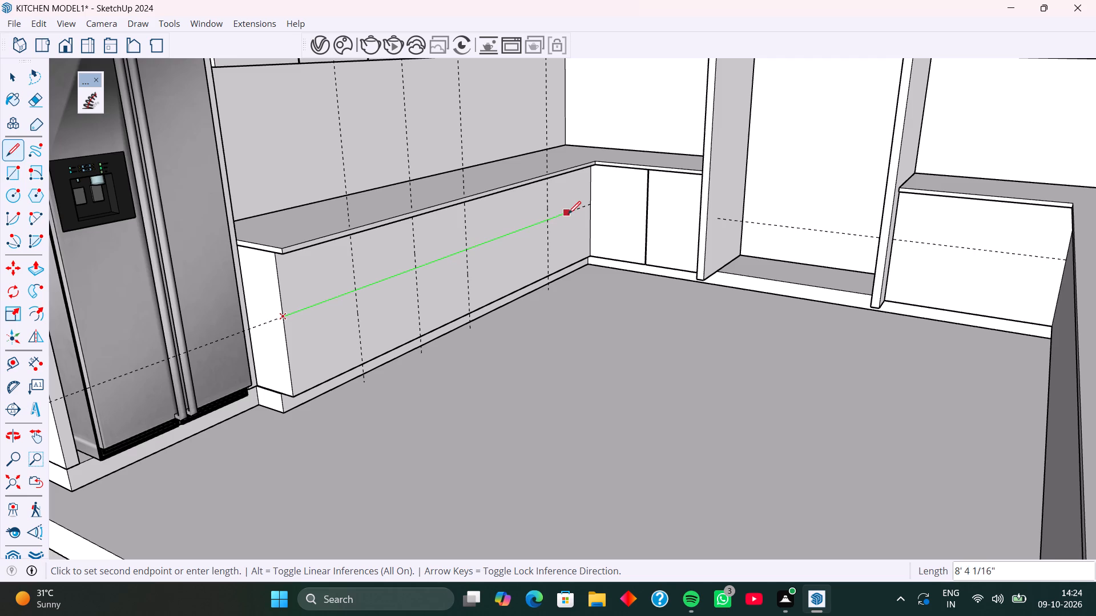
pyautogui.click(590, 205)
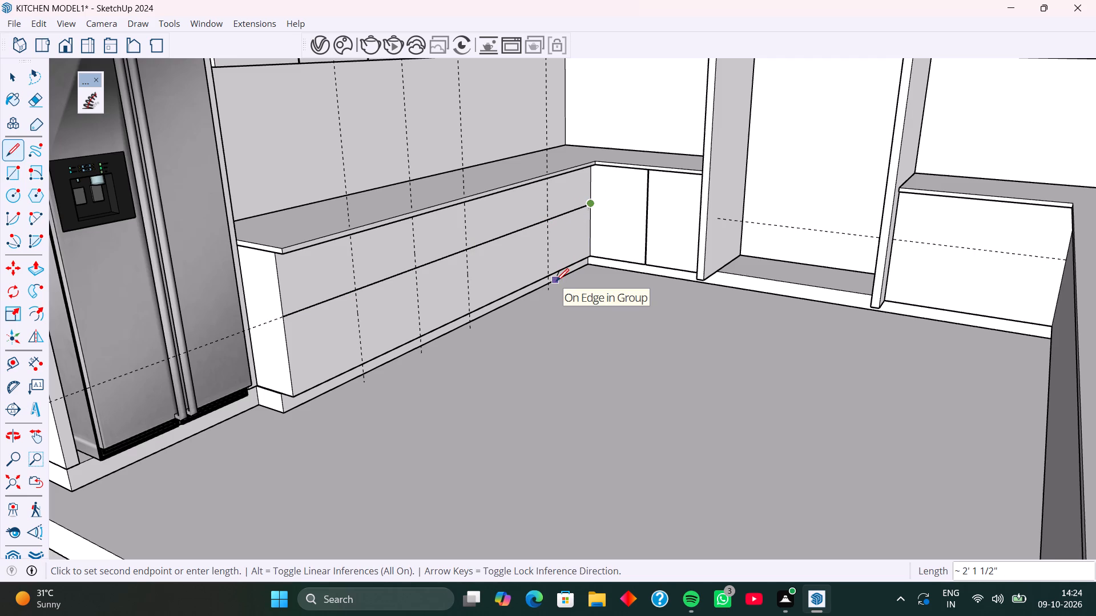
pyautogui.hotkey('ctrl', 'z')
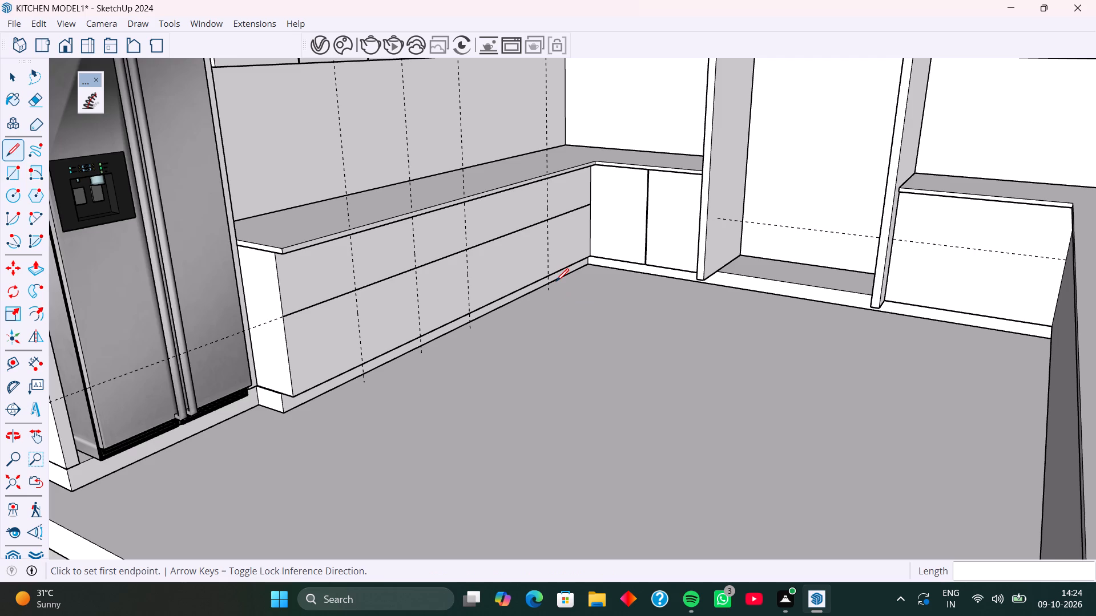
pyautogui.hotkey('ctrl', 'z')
# Open the base cabinet group for editing, select its long front face and start the Line tool for a dividing line.
pyautogui.press('space')
pyautogui.doubleClick(499, 262)
pyautogui.click(499, 262)
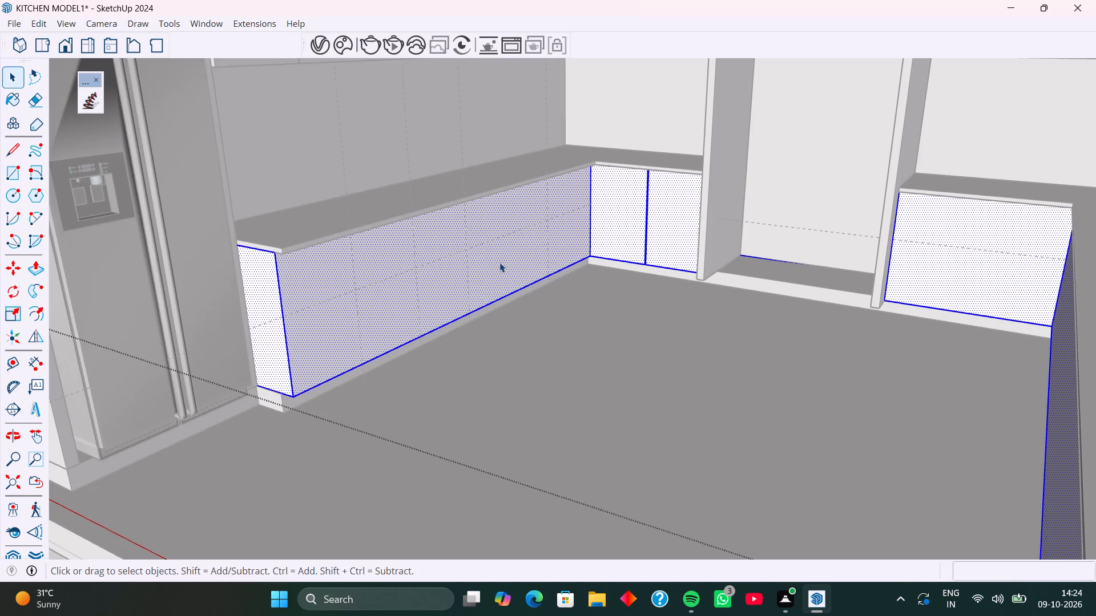
pyautogui.click(325, 327)
pyautogui.moveTo(313, 325); pyautogui.dragTo(305, 325, button='middle')
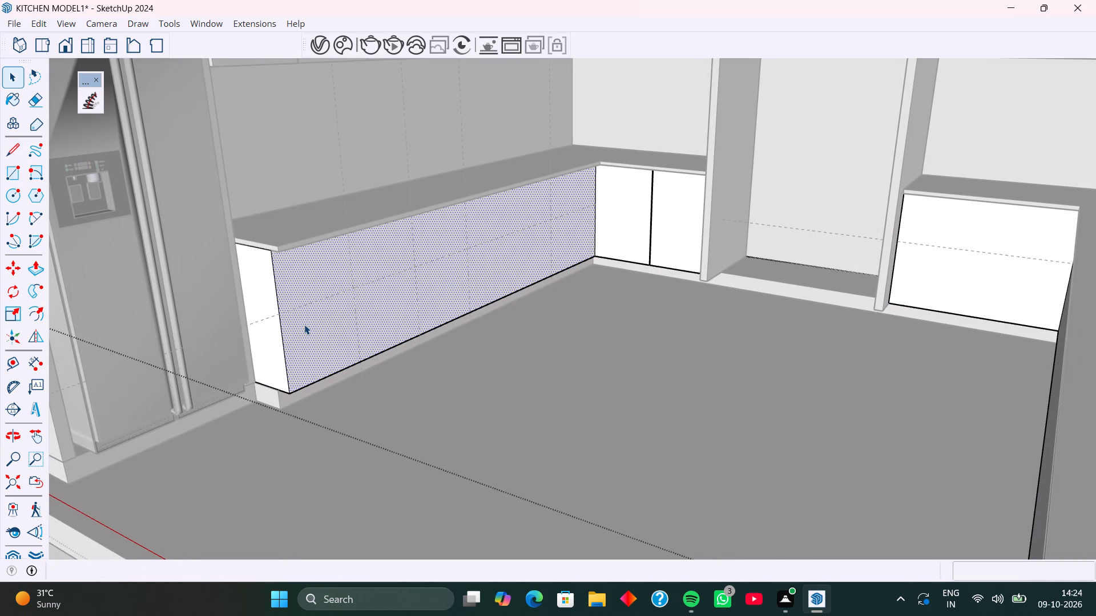
pyautogui.press('l')
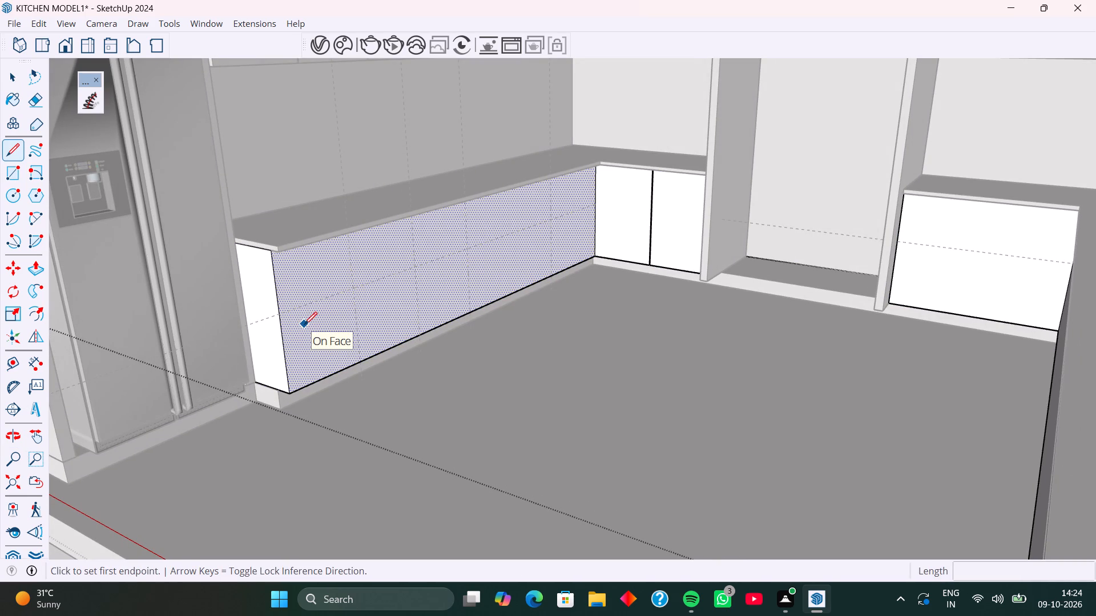
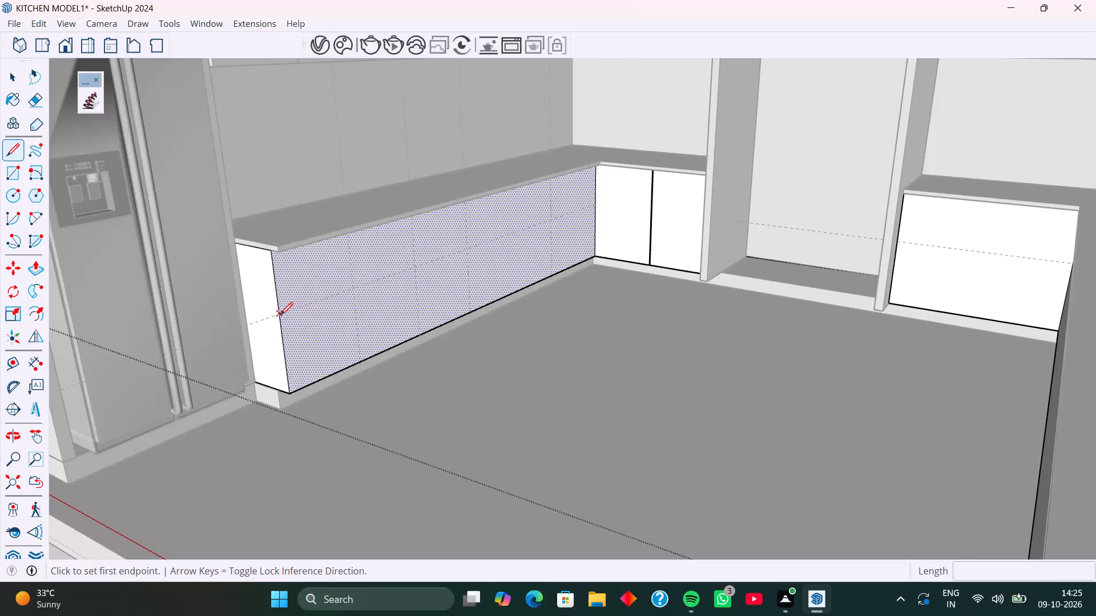
# Draw a 9' 6" dividing line along the horizontal guide across the long base cabinet front.
pyautogui.click(280, 315)
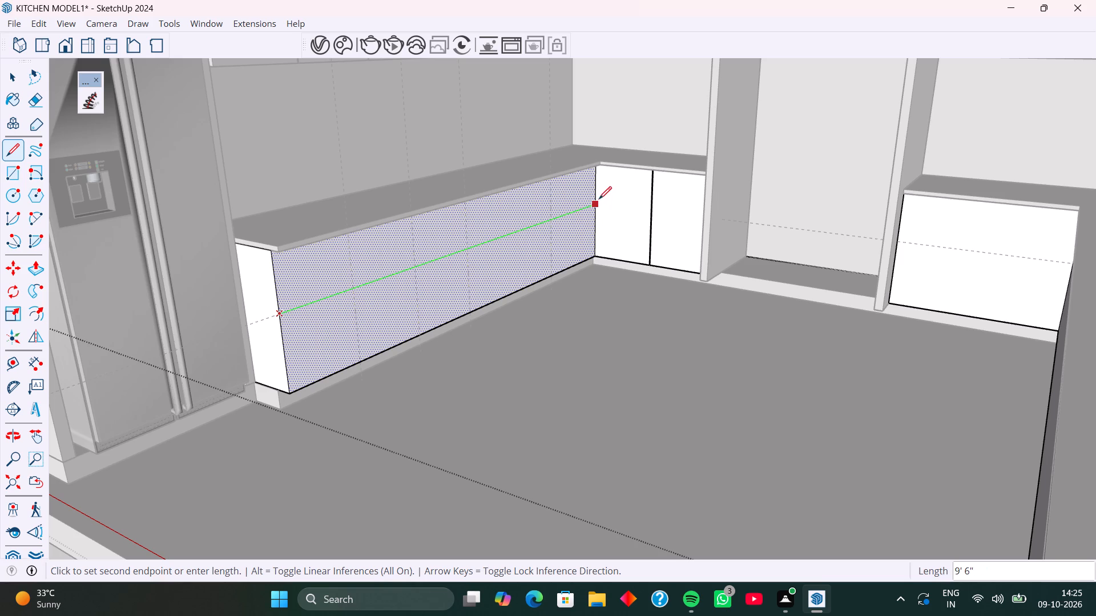
pyautogui.click(594, 204)
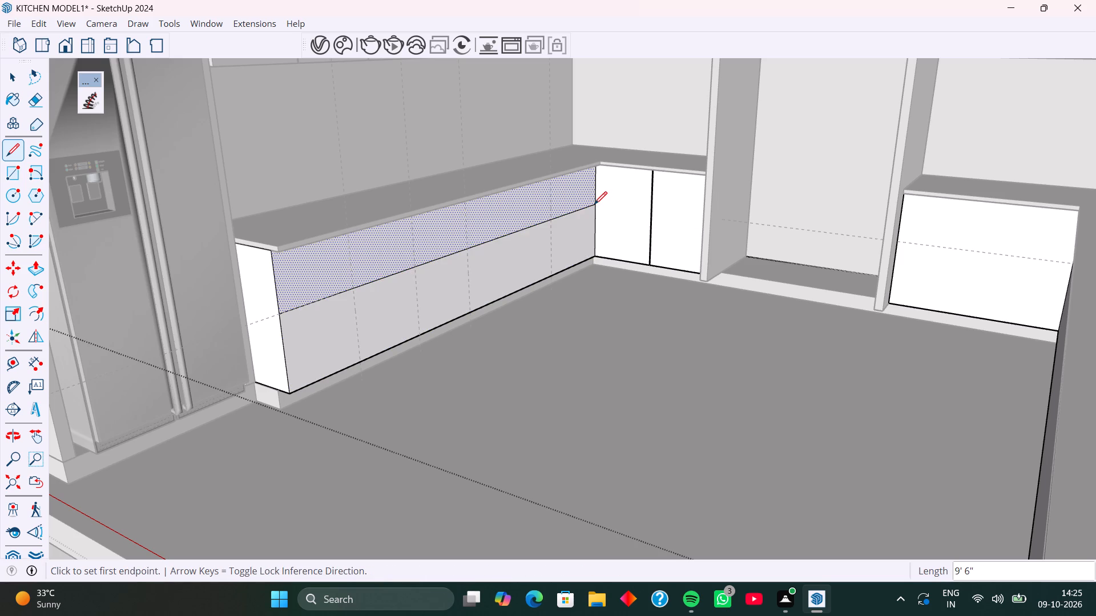
# Copy the horizontal dividing line 3 mm straight down on the long cabinet front.
pyautogui.press('space')
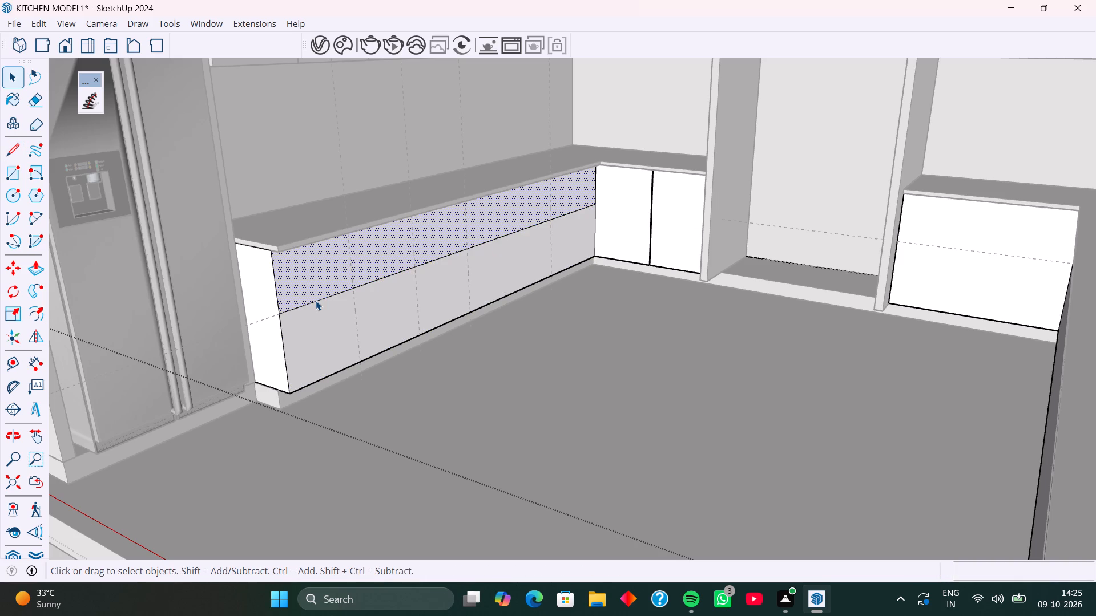
pyautogui.click(316, 301)
pyautogui.press('m')
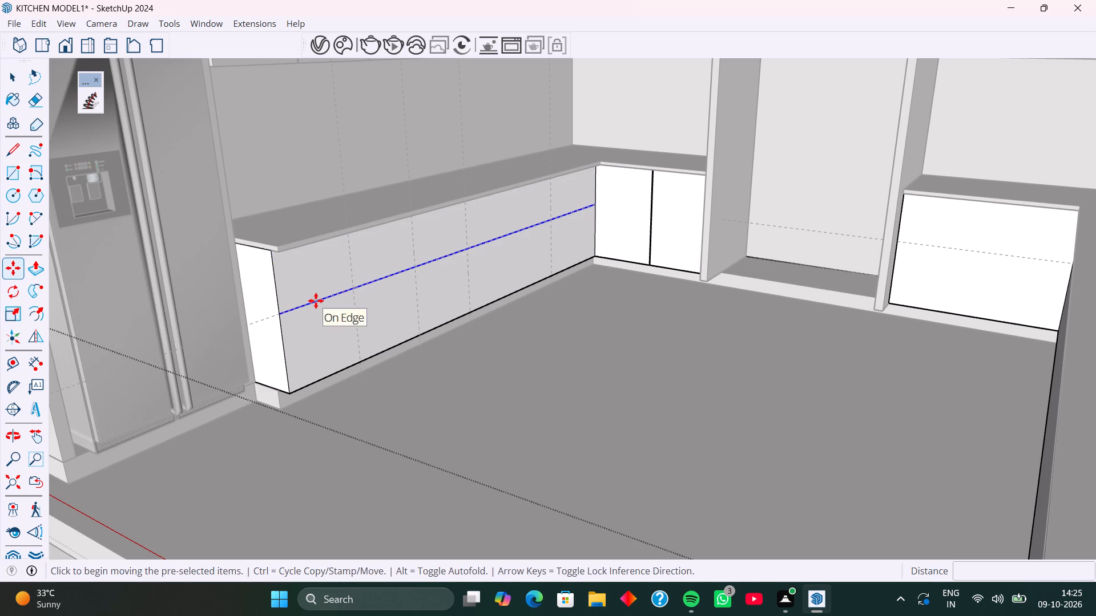
pyautogui.scroll(16, 278, 309)
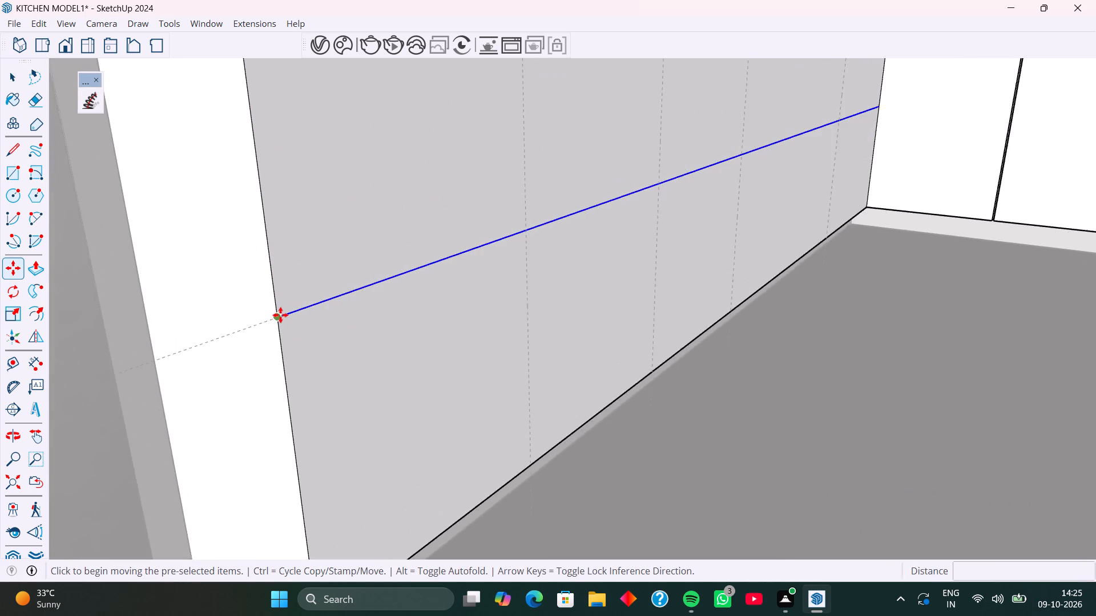
pyautogui.scroll(3, 280, 315)
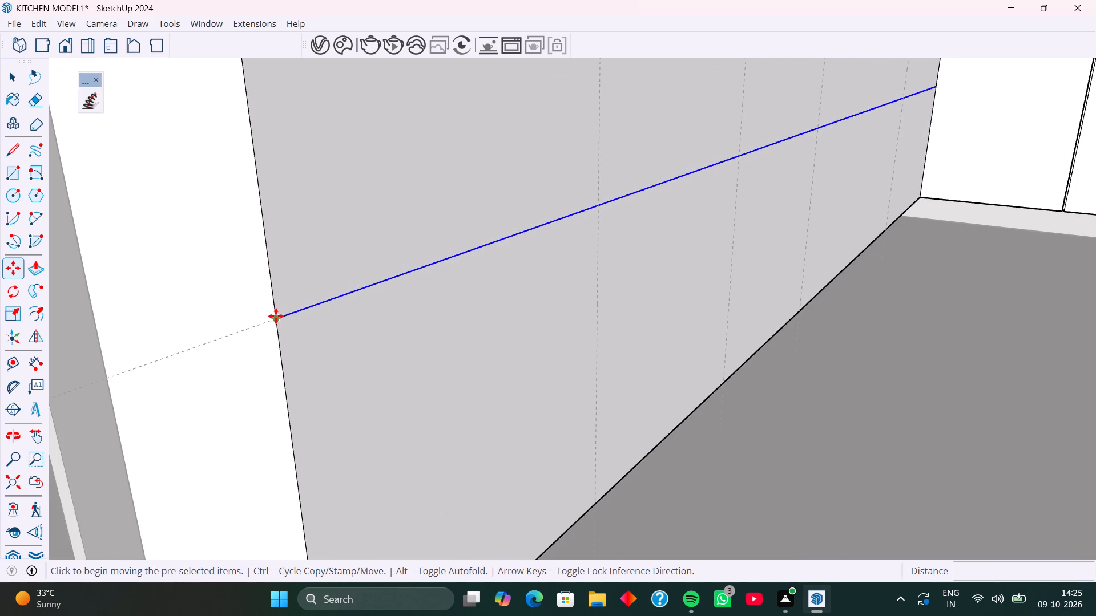
pyautogui.click(276, 317)
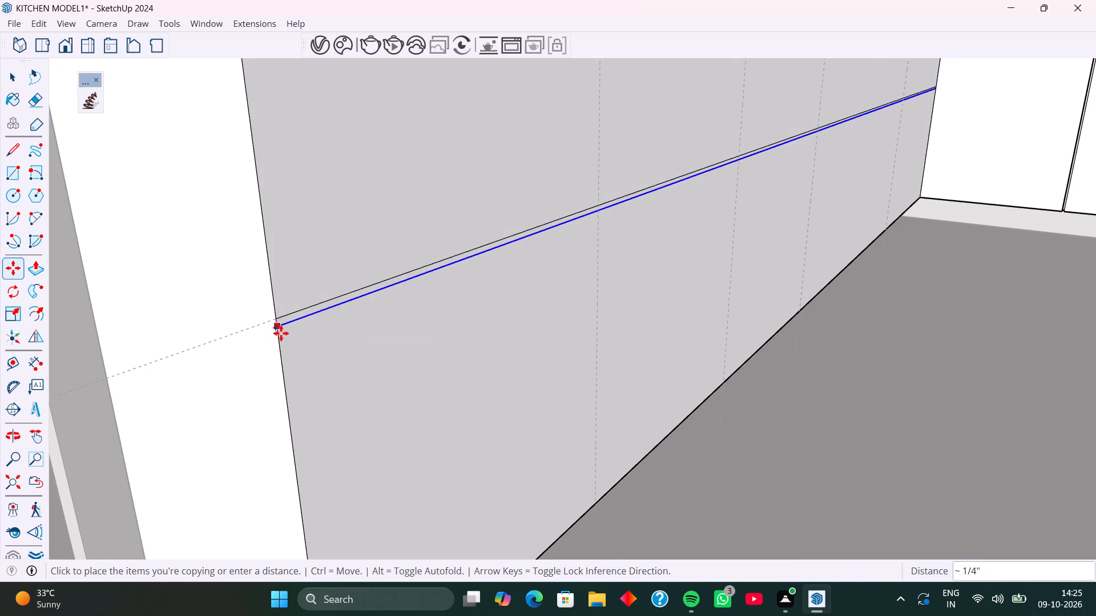
pyautogui.press('Up')
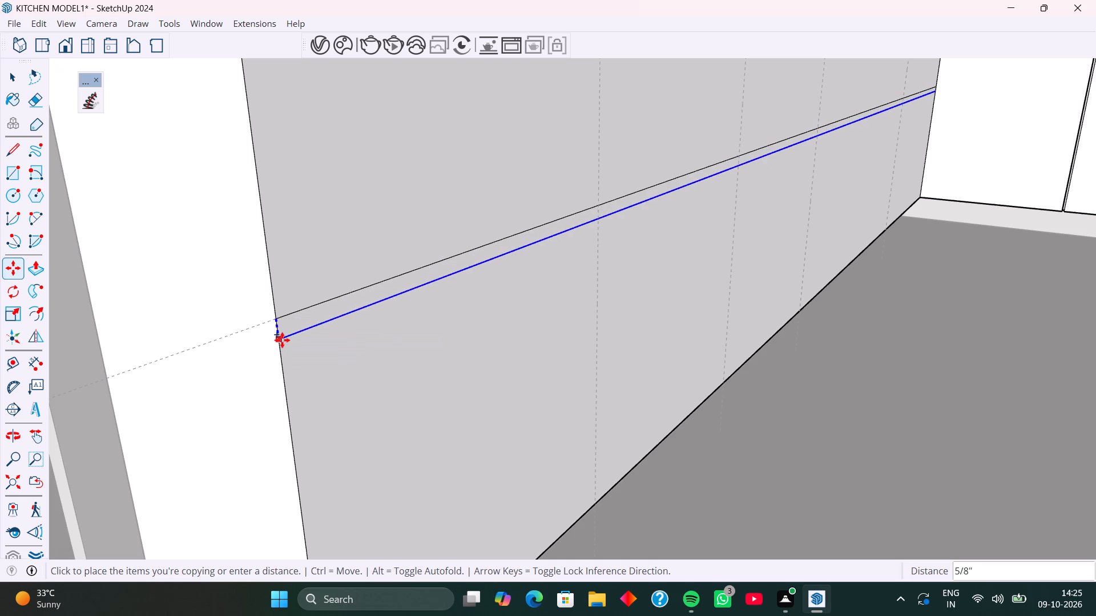
pyautogui.write('3mm')
pyautogui.press('Return')
# Copy the lower horizontal line 6 mm straight up, past the original dividing line.
pyautogui.scroll(2, 281, 340)
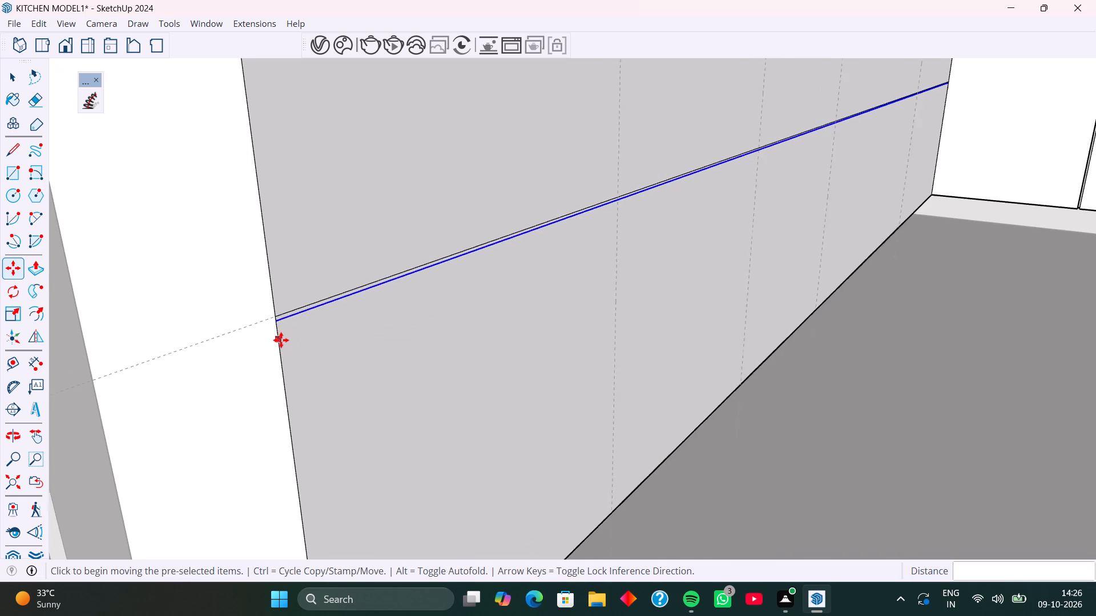
pyautogui.scroll(3, 281, 340)
pyautogui.click(273, 310)
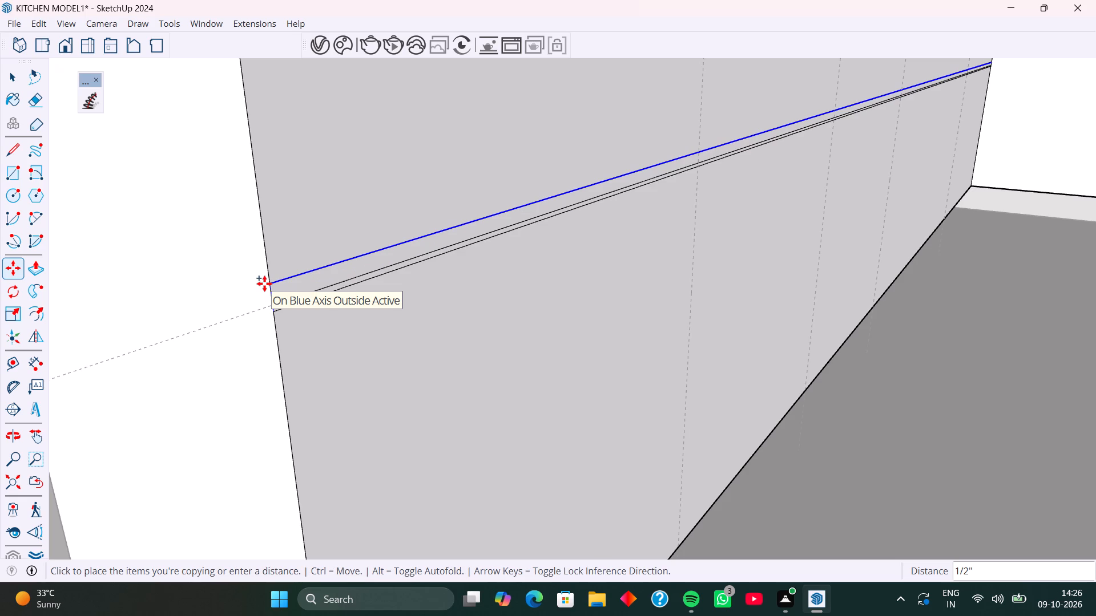
pyautogui.write('6mm')
pyautogui.press('Return')
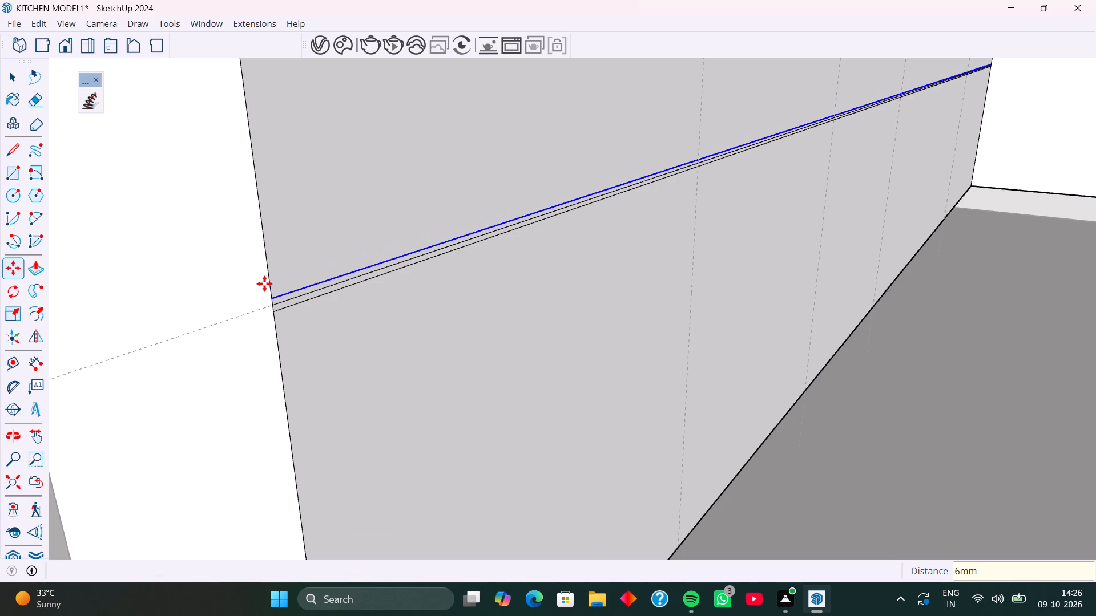
# Erase the middle line on the guide, keeping the pair of horizontal lines that form the gap.
pyautogui.press('e')
pyautogui.scroll(4, 284, 305)
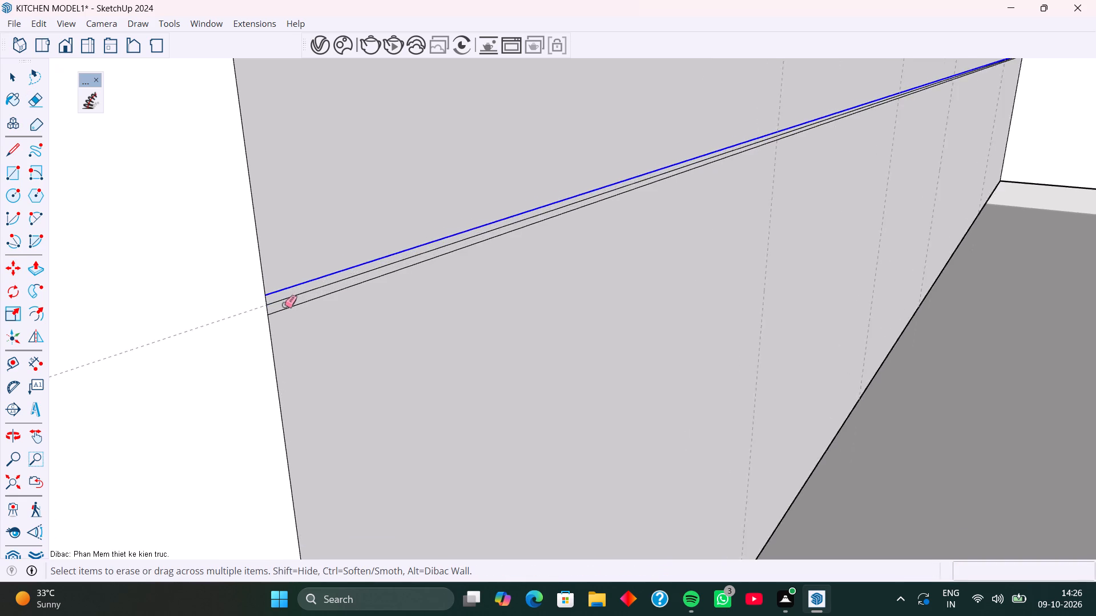
pyautogui.scroll(7, 284, 305)
pyautogui.moveTo(255, 290); pyautogui.dragTo(268, 300)
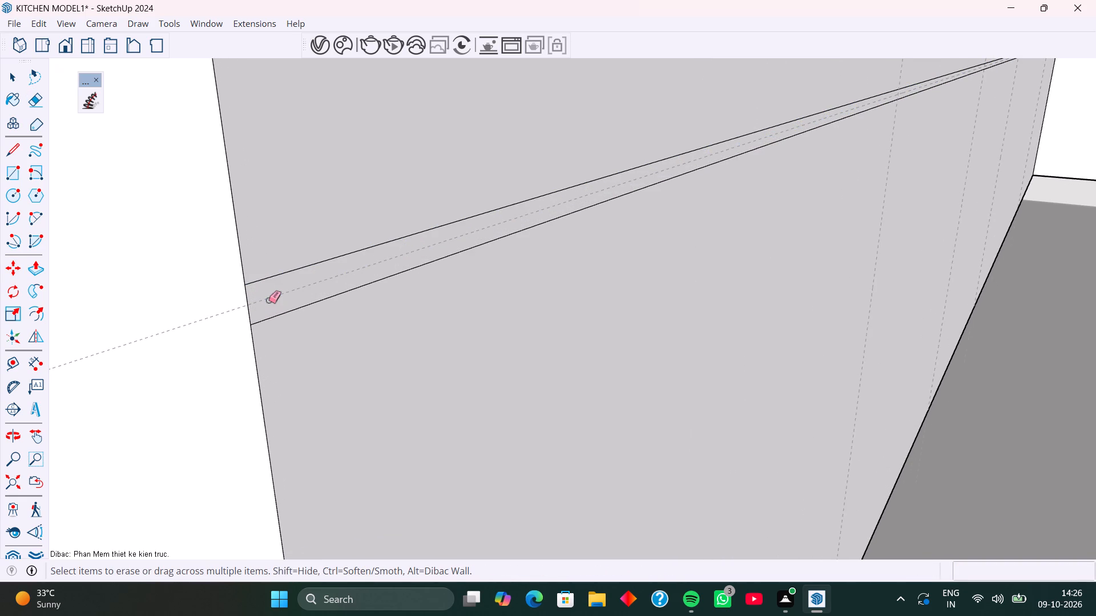
pyautogui.scroll(-14, 280, 328)
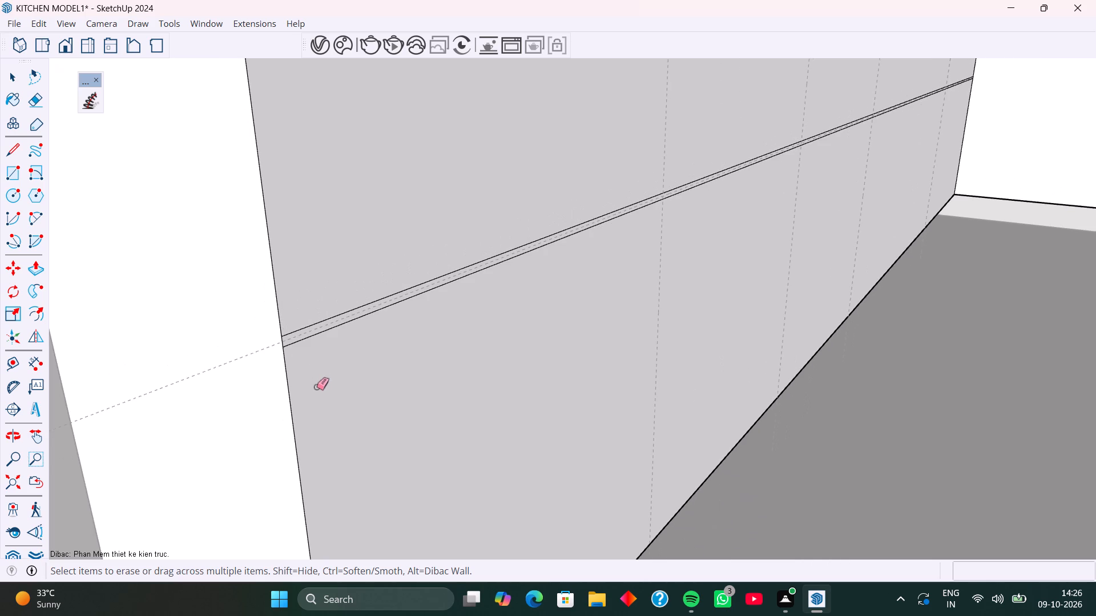
# Draw a 2' 4" vertical line down the full cabinet front along the guide nearest the refrigerator.
pyautogui.press('l')
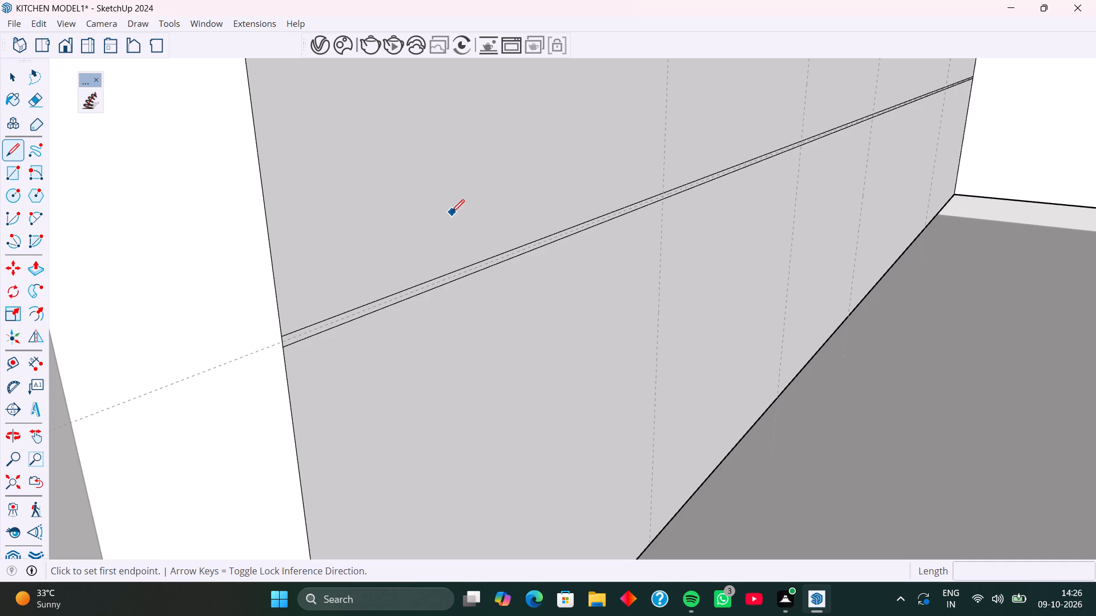
pyautogui.scroll(1, 452, 212)
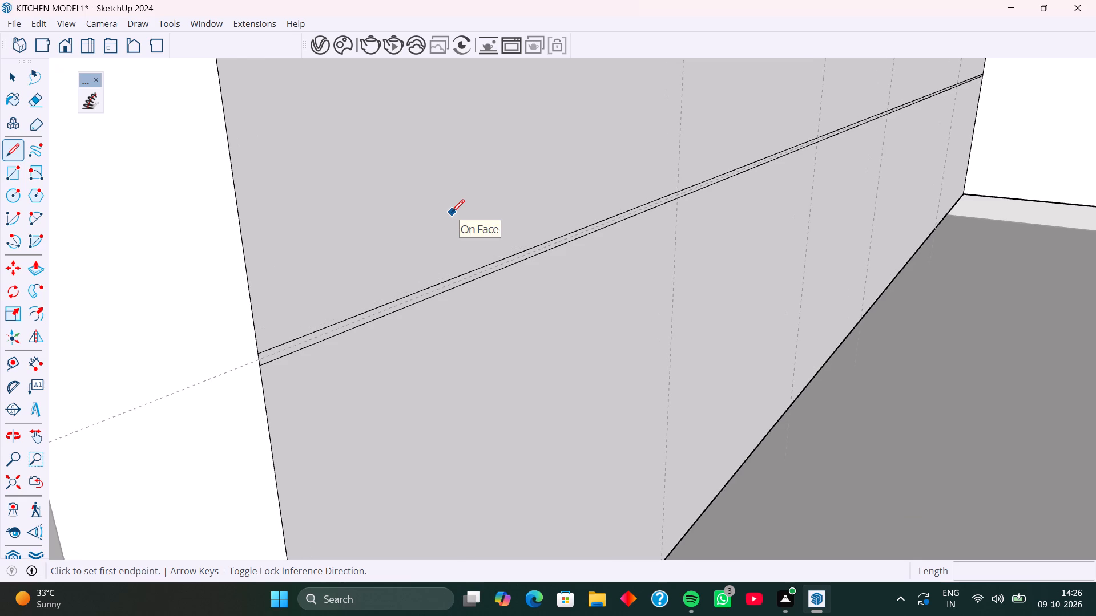
pyautogui.scroll(-10, 498, 275)
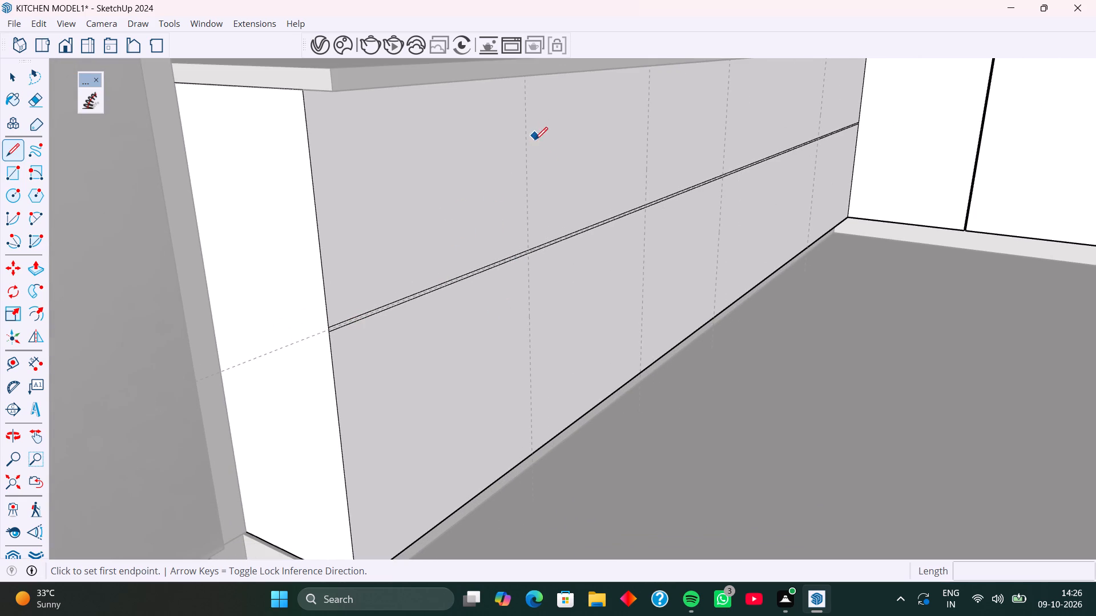
pyautogui.moveTo(542, 223); pyautogui.dragTo(470, 271, button='middle')
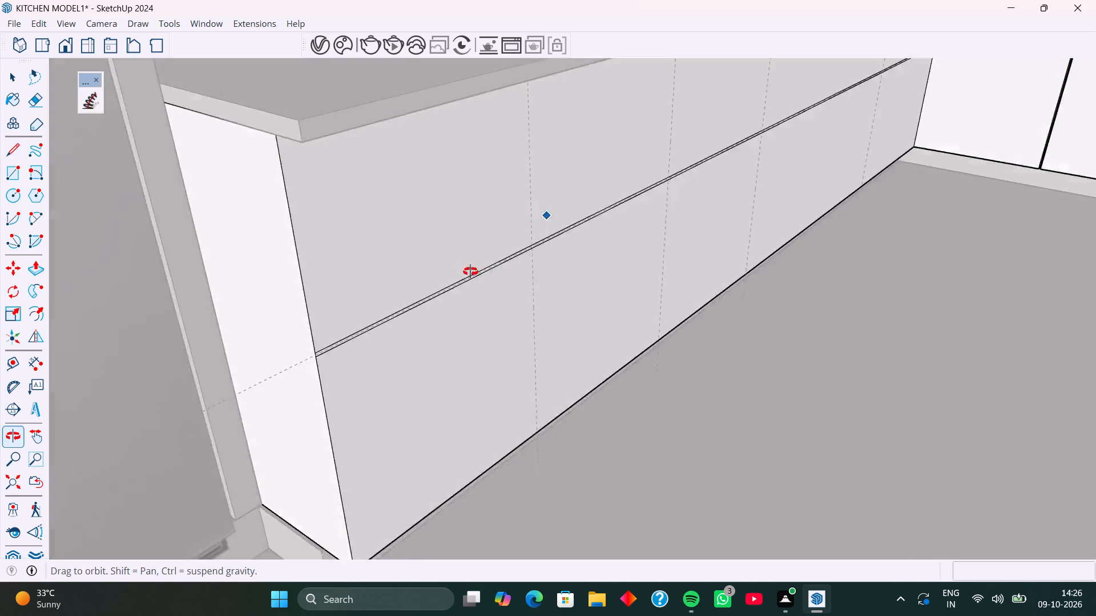
pyautogui.moveTo(470, 271); pyautogui.dragTo(381, 244, button='middle')
pyautogui.scroll(-4, 439, 198)
pyautogui.moveTo(498, 191); pyautogui.dragTo(491, 152, button='middle')
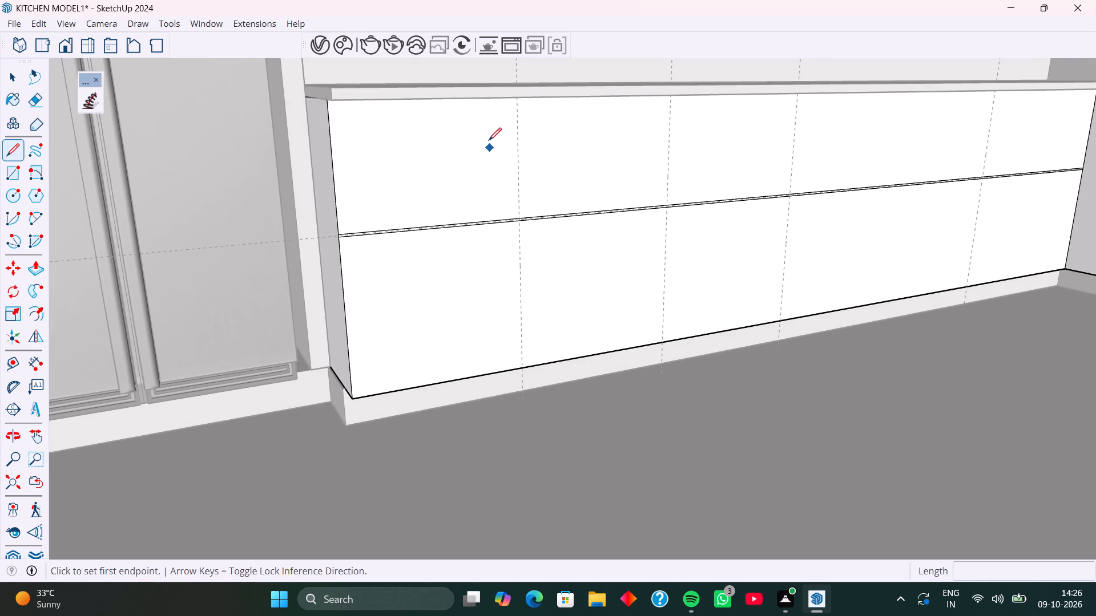
pyautogui.moveTo(489, 133); pyautogui.dragTo(454, 238, button='middle')
pyautogui.moveTo(462, 235); pyautogui.dragTo(438, 162, button='middle')
pyautogui.scroll(3, 479, 164)
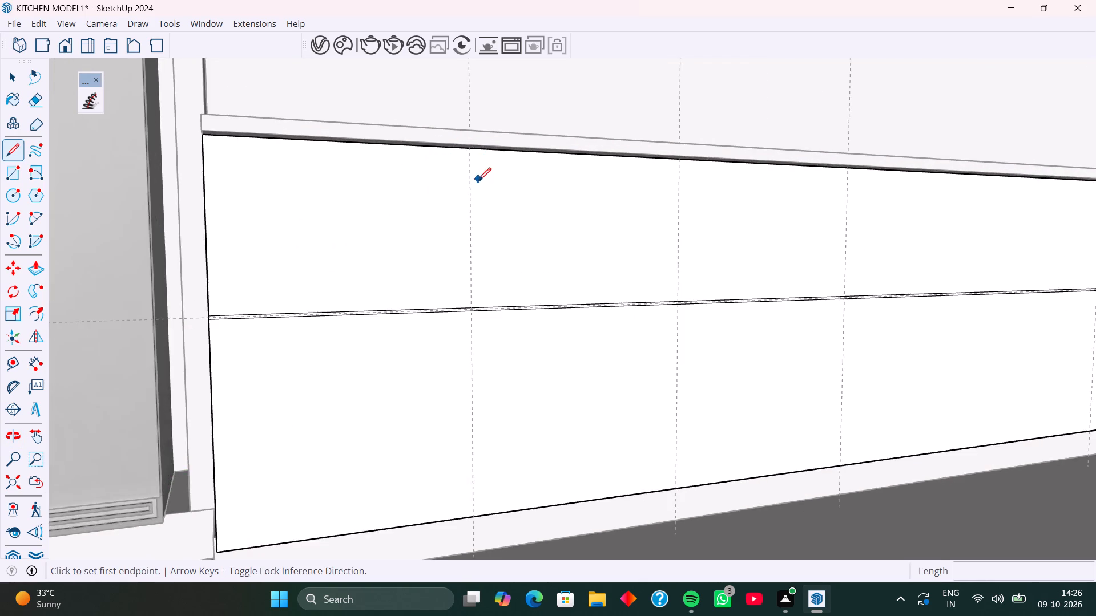
pyautogui.moveTo(478, 180); pyautogui.dragTo(471, 142, button='middle')
pyautogui.scroll(7, 471, 142)
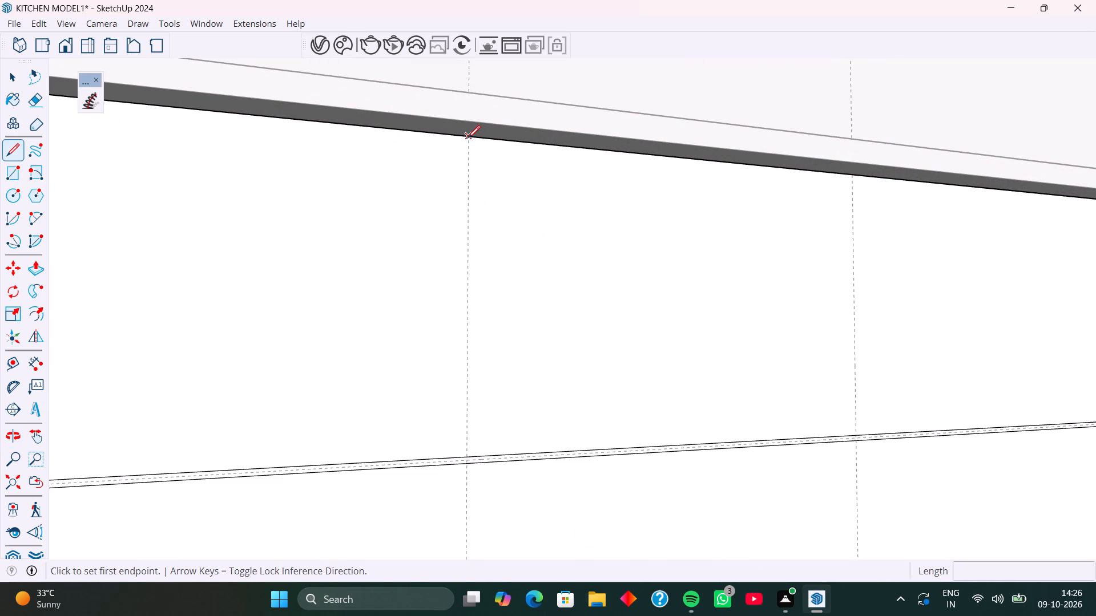
pyautogui.click(468, 138)
pyautogui.scroll(-12, 470, 230)
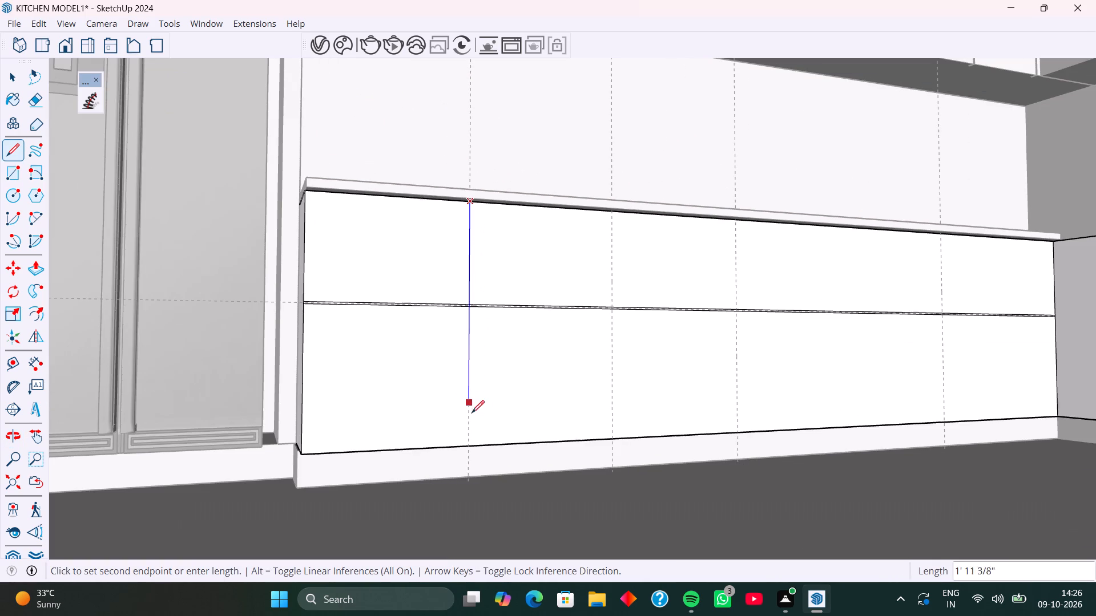
pyautogui.click(468, 446)
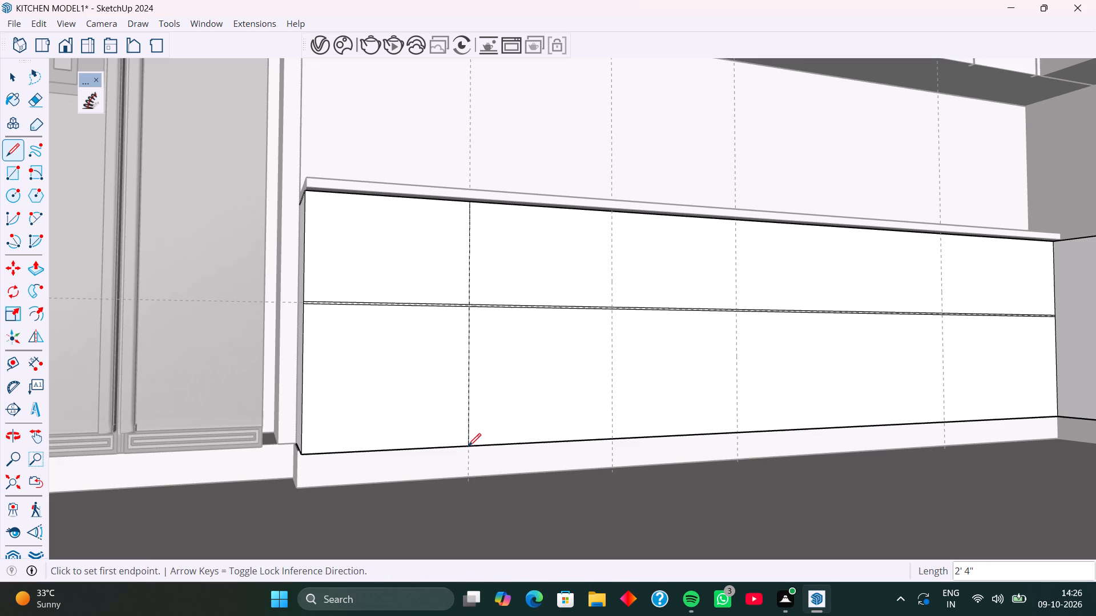
# Draw 2' 4" vertical lines down the full cabinet front along the second and third guides from the refrigerator.
pyautogui.click(612, 214)
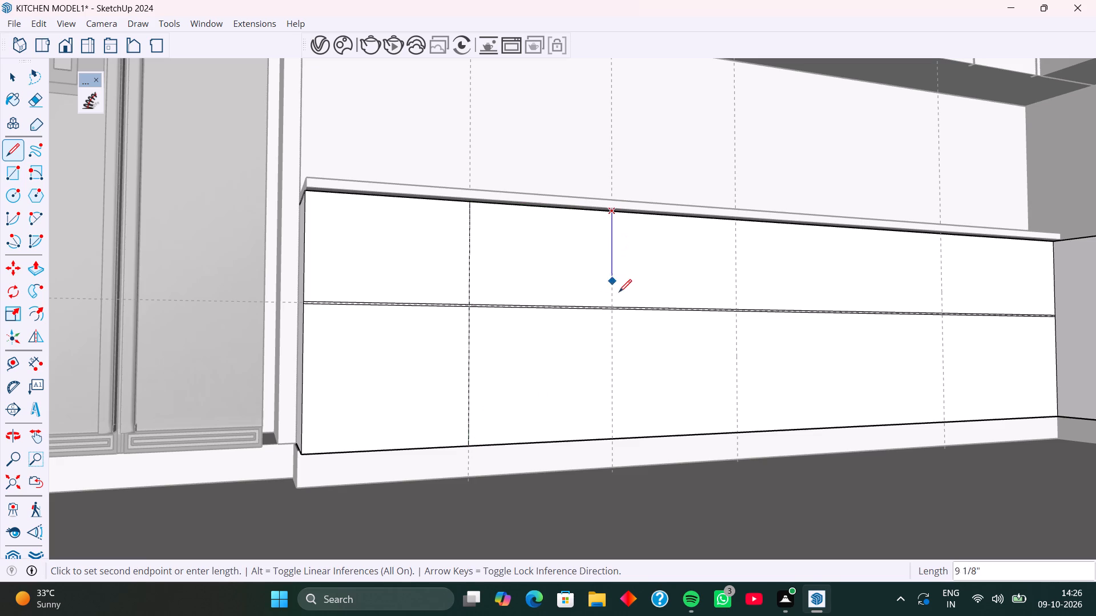
pyautogui.click(615, 439)
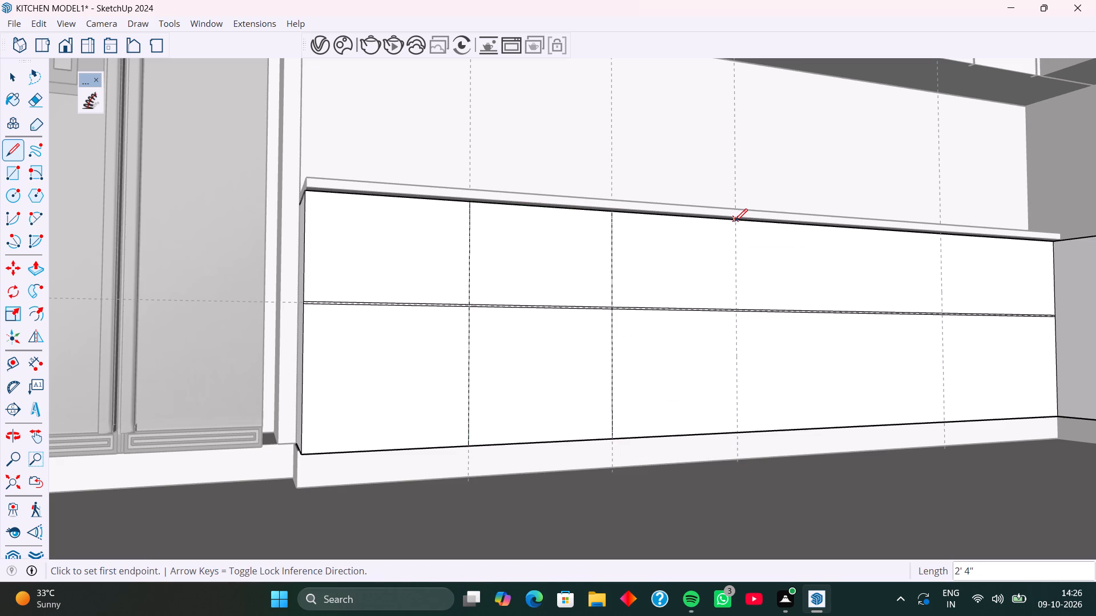
pyautogui.click(735, 221)
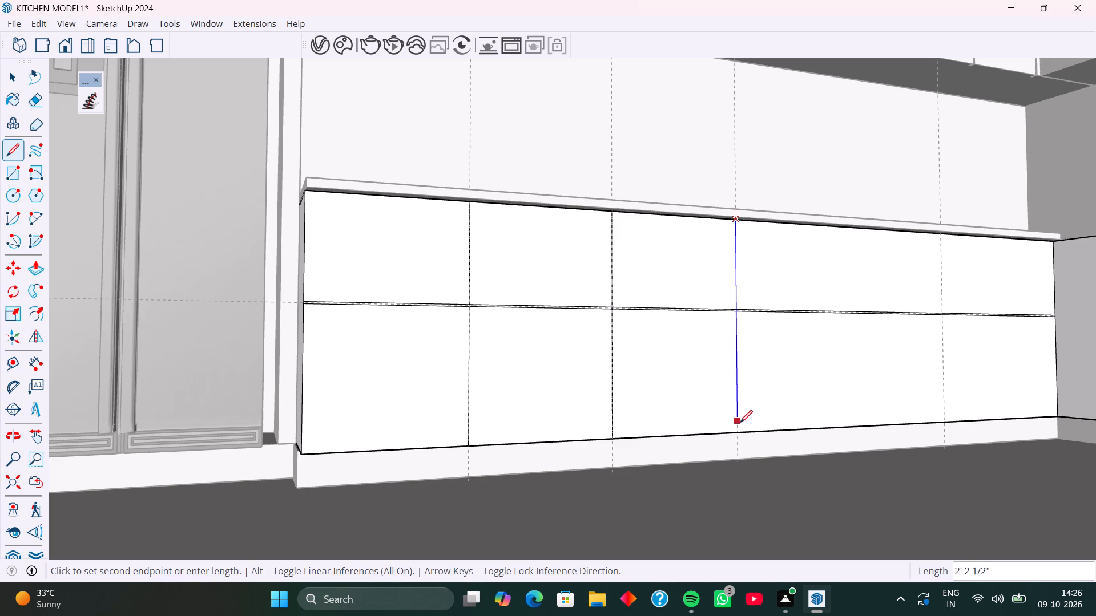
pyautogui.click(739, 431)
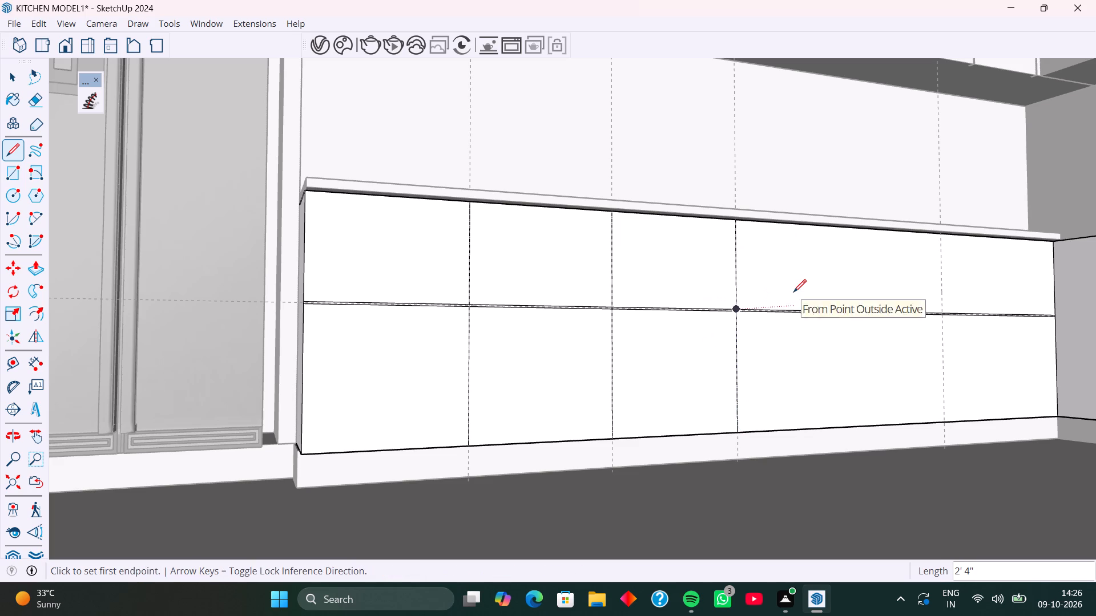
# Draw a 2' 4" vertical line down the full cabinet front along the last guide, nearest the corner.
pyautogui.keyDown('shift'); pyautogui.moveTo(799, 287); pyautogui.dragTo(522, 348, button='middle'); pyautogui.keyUp('shift')
pyautogui.moveTo(575, 374); pyautogui.dragTo(529, 380, button='middle')
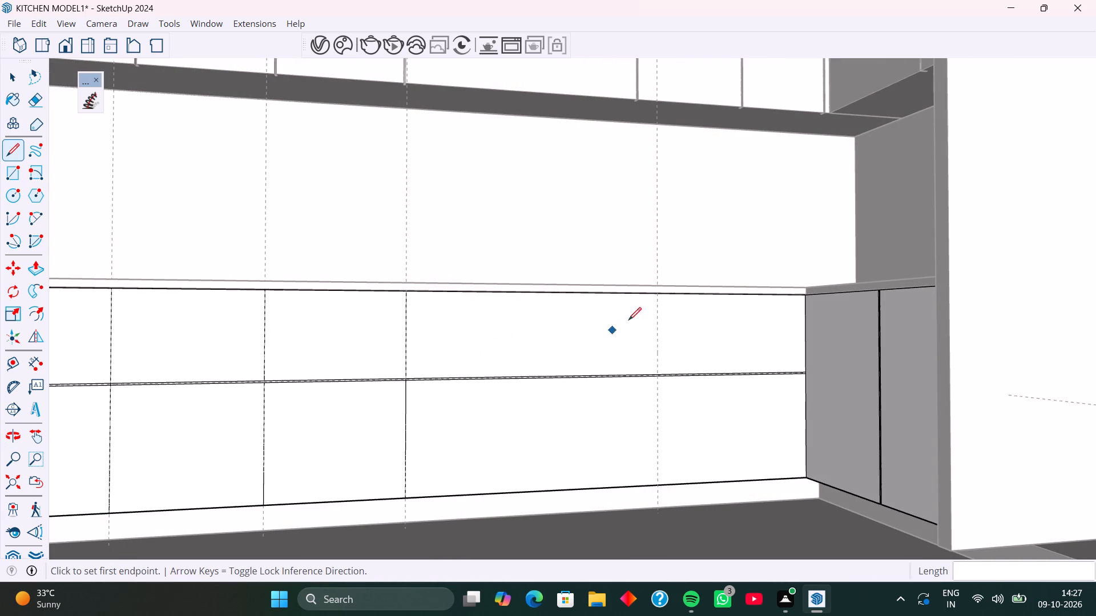
pyautogui.scroll(6, 657, 298)
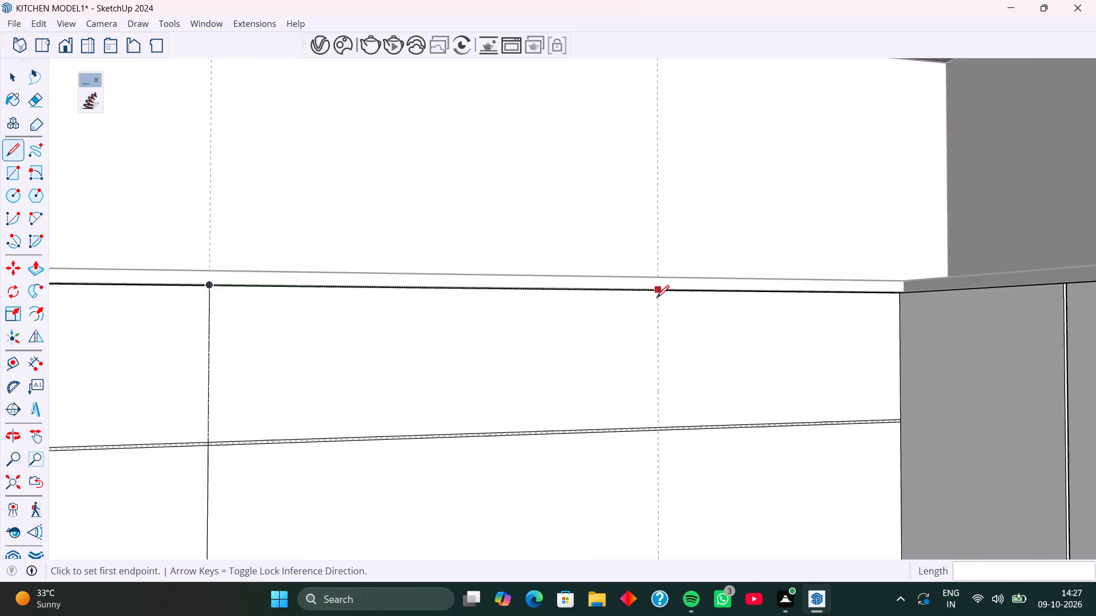
pyautogui.scroll(4, 656, 298)
pyautogui.moveTo(655, 297); pyautogui.dragTo(689, 266, button='middle')
pyautogui.click(724, 227)
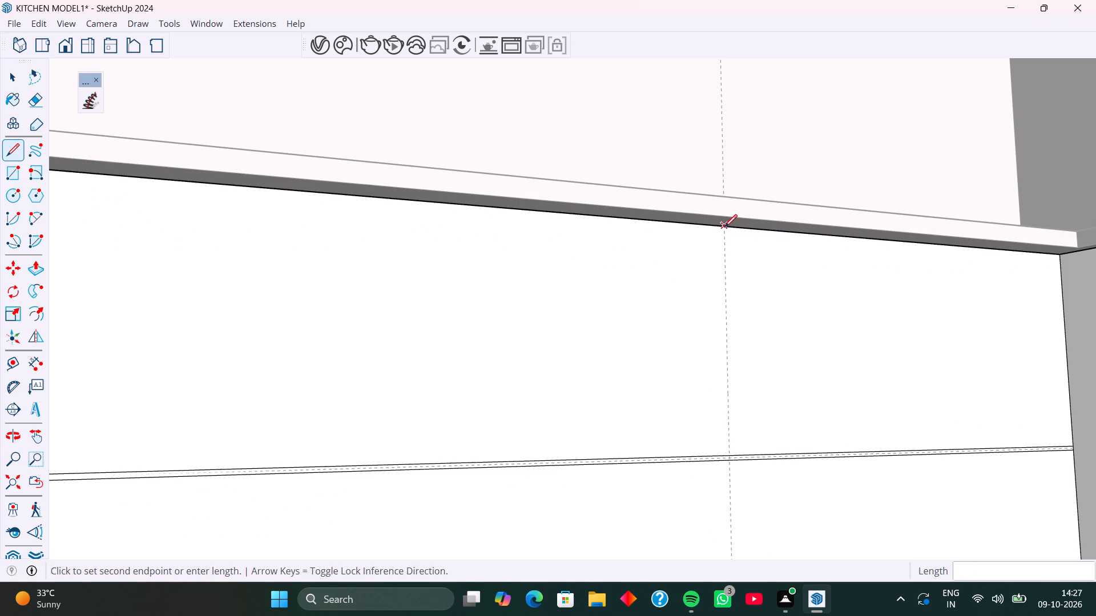
pyautogui.scroll(-12, 741, 327)
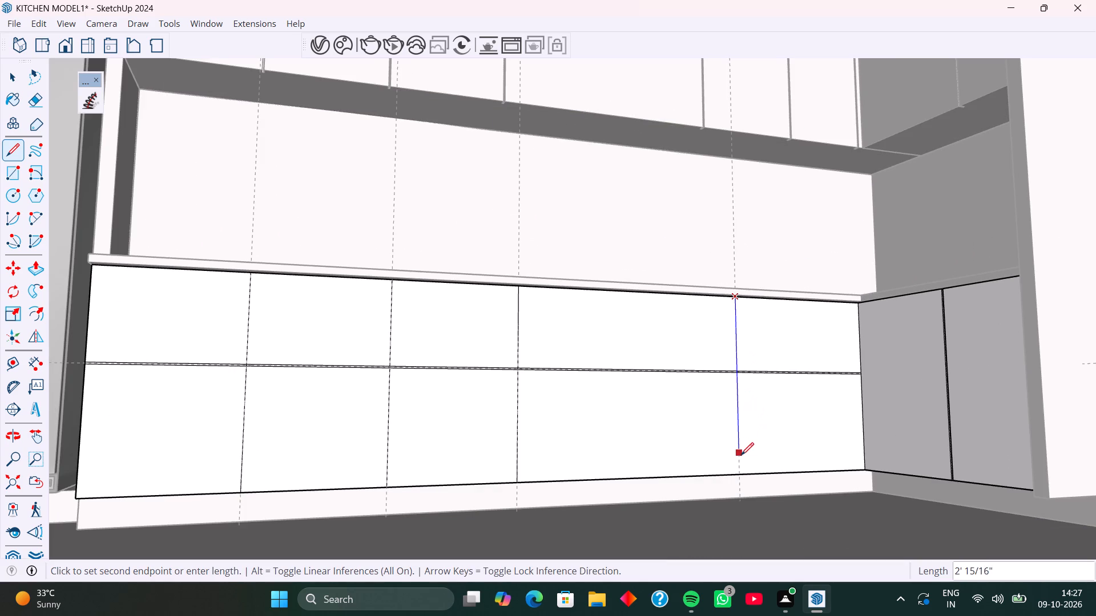
pyautogui.click(736, 476)
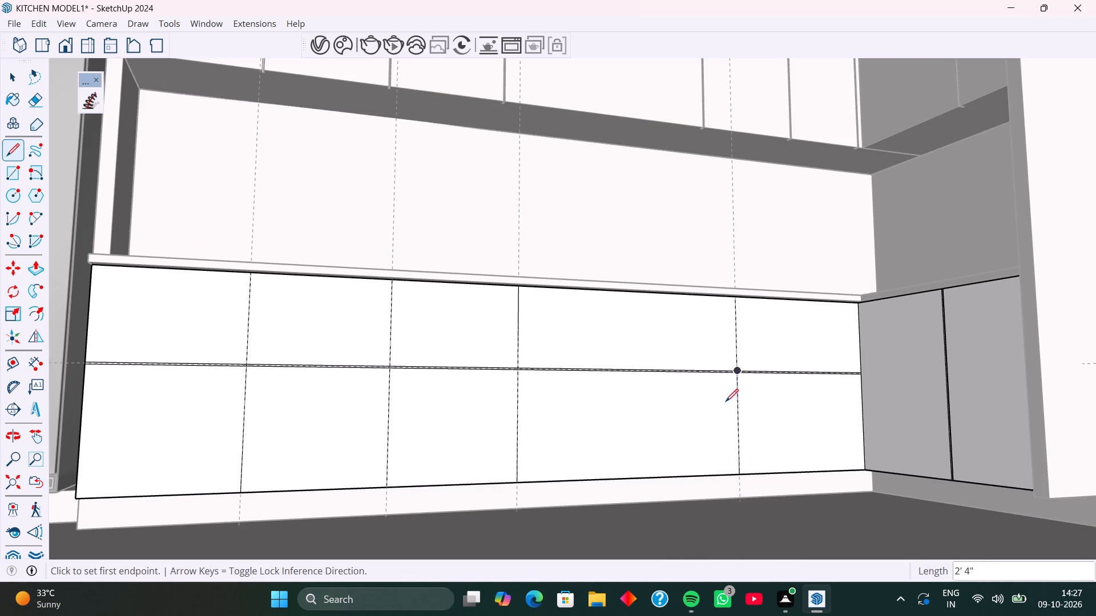
# Examine the dividing lines on the long base cabinet front from an overall view of the kitchen corner.
pyautogui.scroll(19, 730, 496)
pyautogui.scroll(-2, 632, 407)
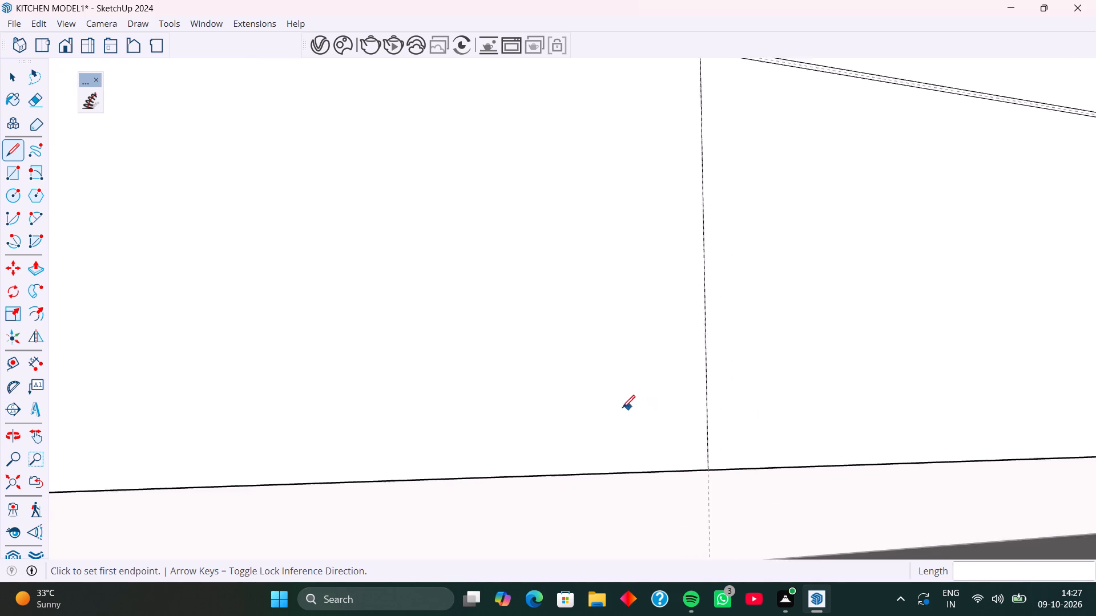
pyautogui.scroll(-20, 622, 408)
pyautogui.scroll(-3, 622, 408)
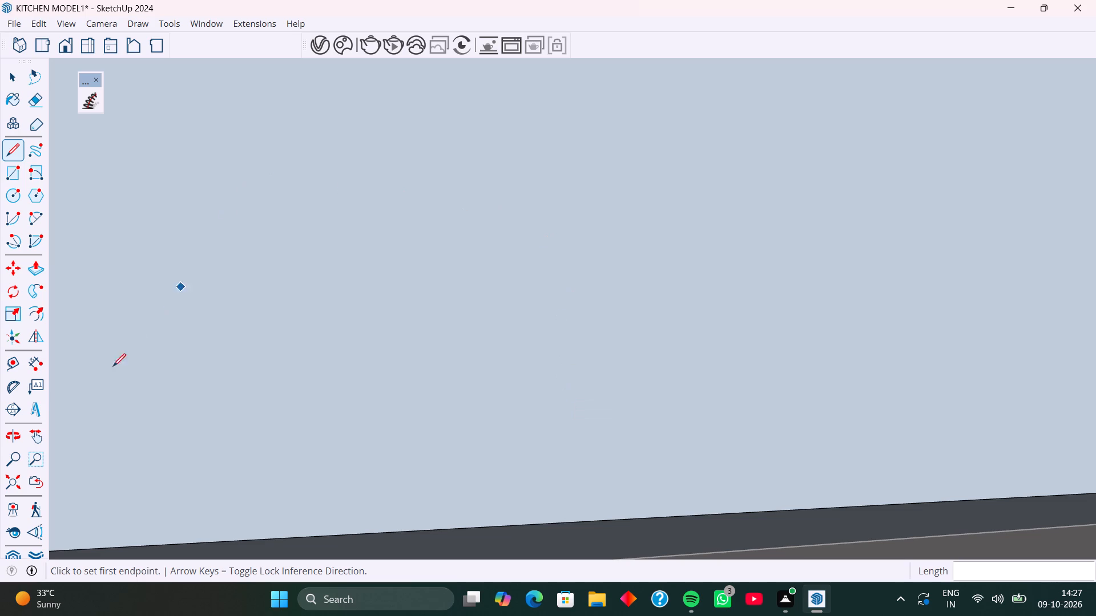
pyautogui.click(15, 488)
pyautogui.moveTo(221, 379); pyautogui.dragTo(348, 457, button='middle')
pyautogui.moveTo(345, 401); pyautogui.dragTo(368, 433, button='middle')
pyautogui.scroll(9, 346, 382)
pyautogui.moveTo(355, 411); pyautogui.dragTo(319, 407, button='middle')
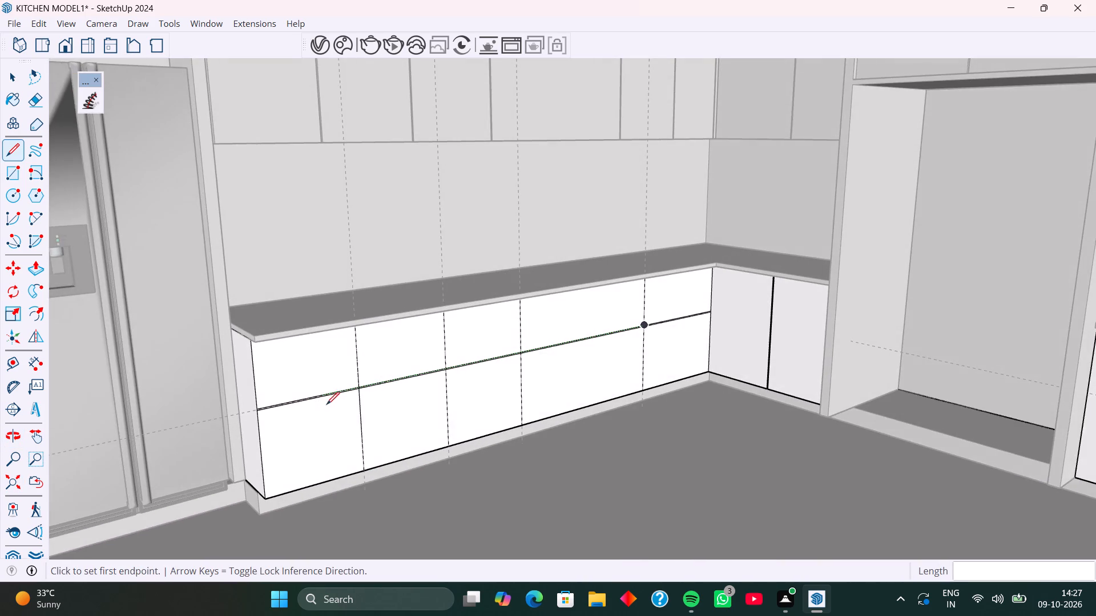
# Offset the outlines of the upper and lower panels nearest the refrigerator 1" inward.
pyautogui.scroll(3, 327, 402)
pyautogui.press('space')
pyautogui.click(321, 381)
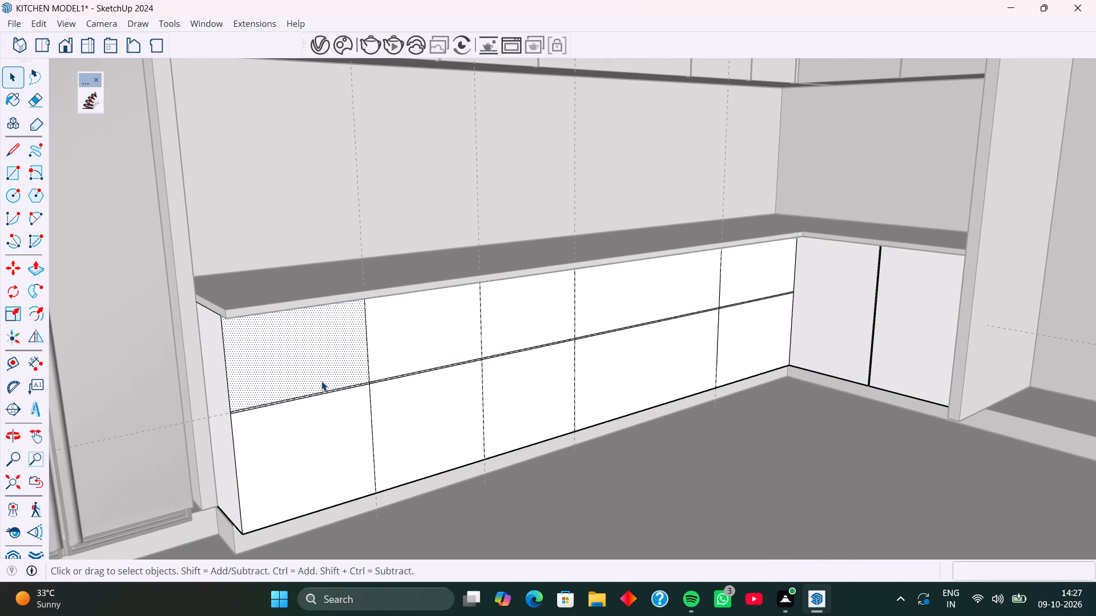
pyautogui.press('f')
pyautogui.click(321, 381)
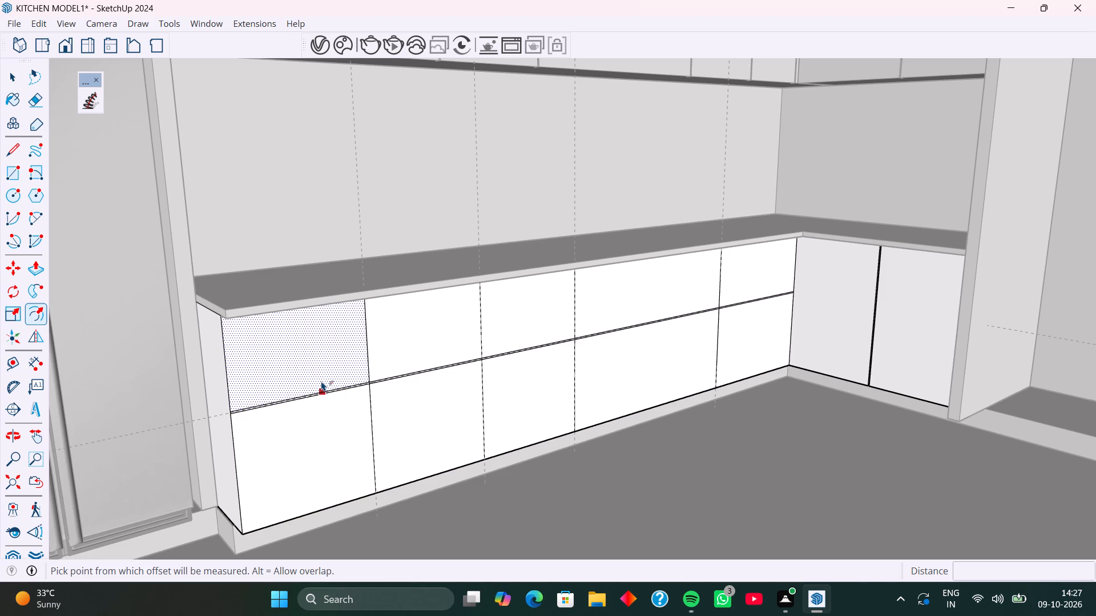
pyautogui.press('1')
pyautogui.press('Return')
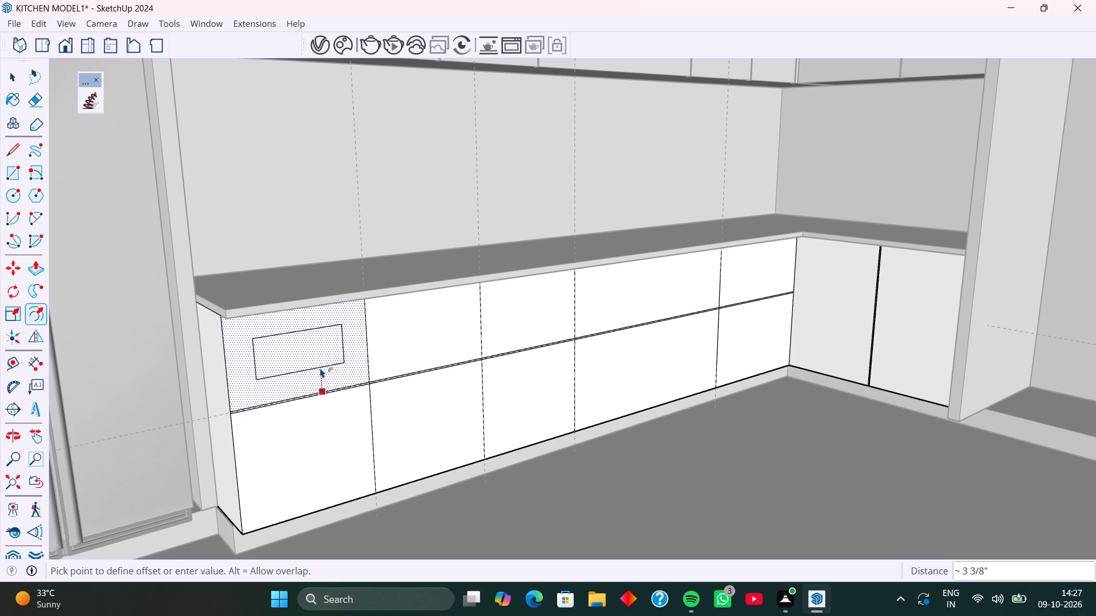
pyautogui.press('1')
pyautogui.press('Return')
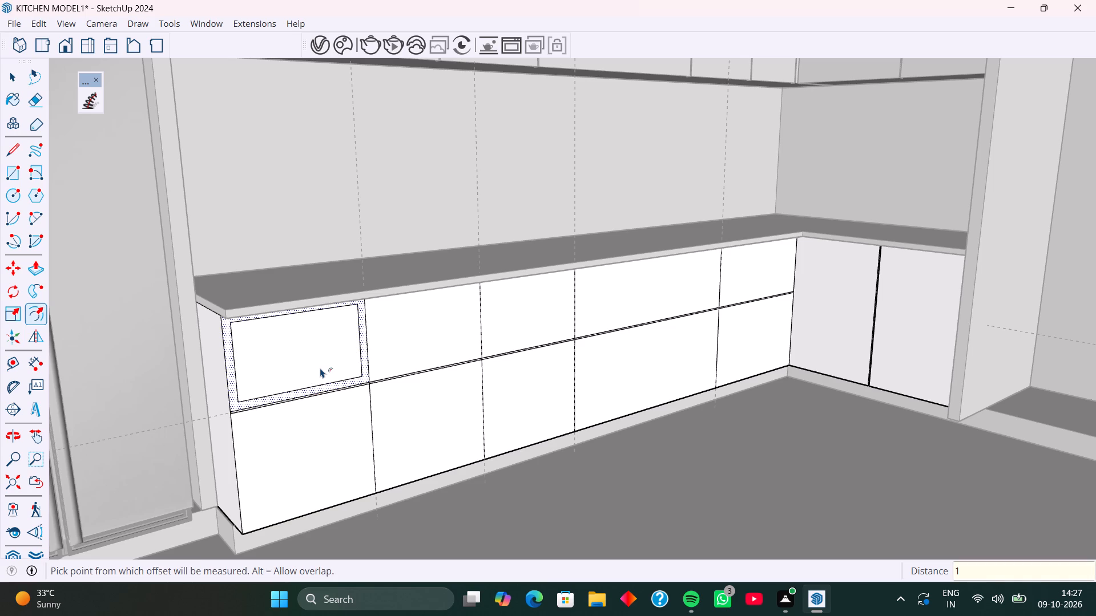
pyautogui.press('space')
pyautogui.click(320, 453)
pyautogui.press('f')
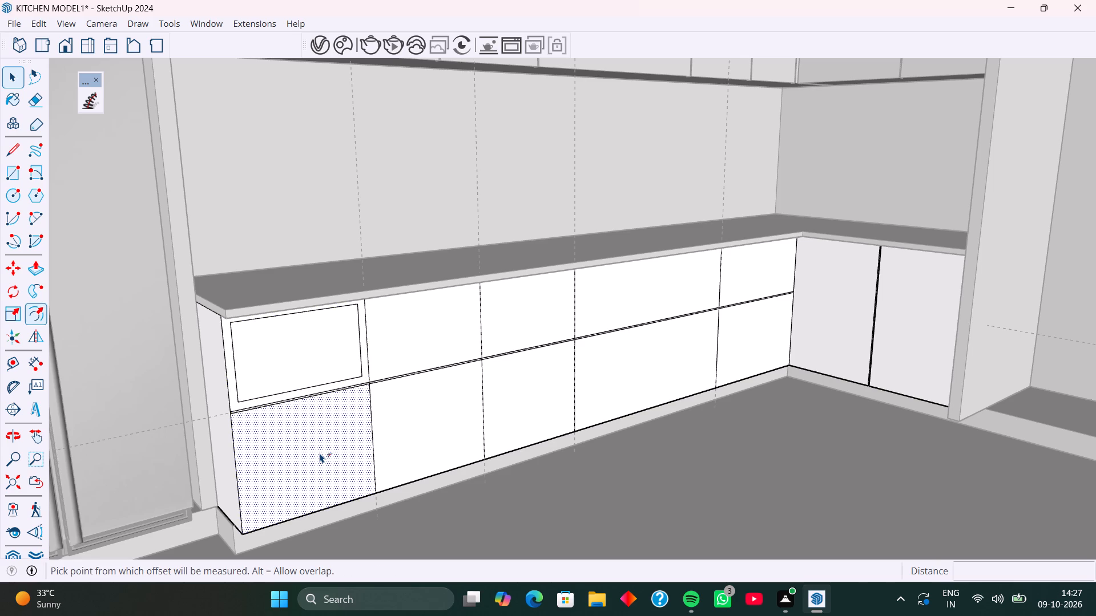
pyautogui.doubleClick(320, 453)
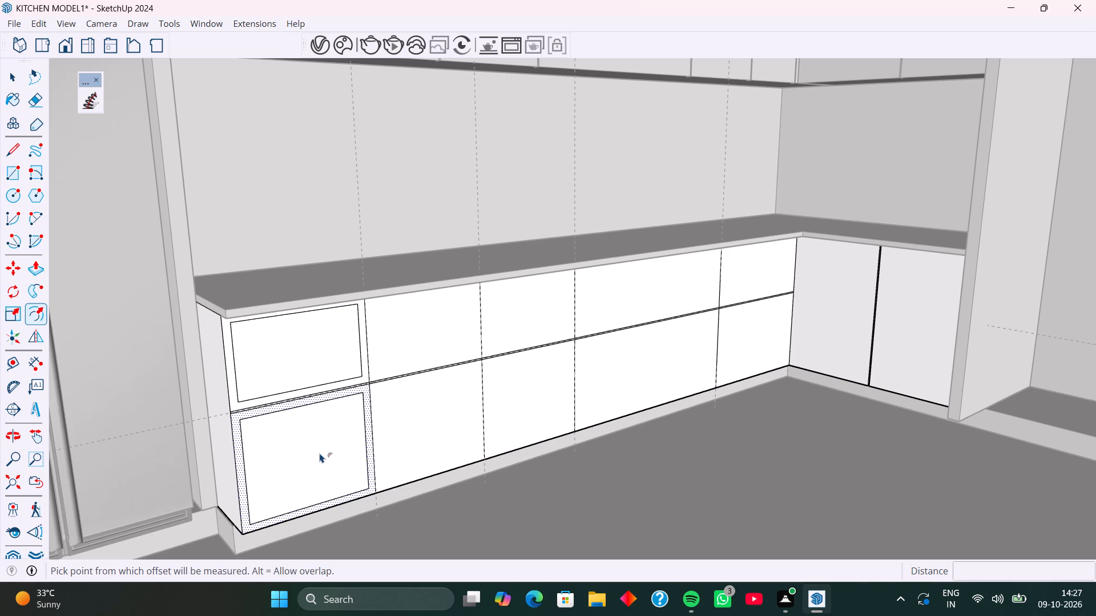
# Offset the outlines of the lower and upper panels in the second column from the refrigerator 1" inward.
pyautogui.press('space')
pyautogui.click(453, 446)
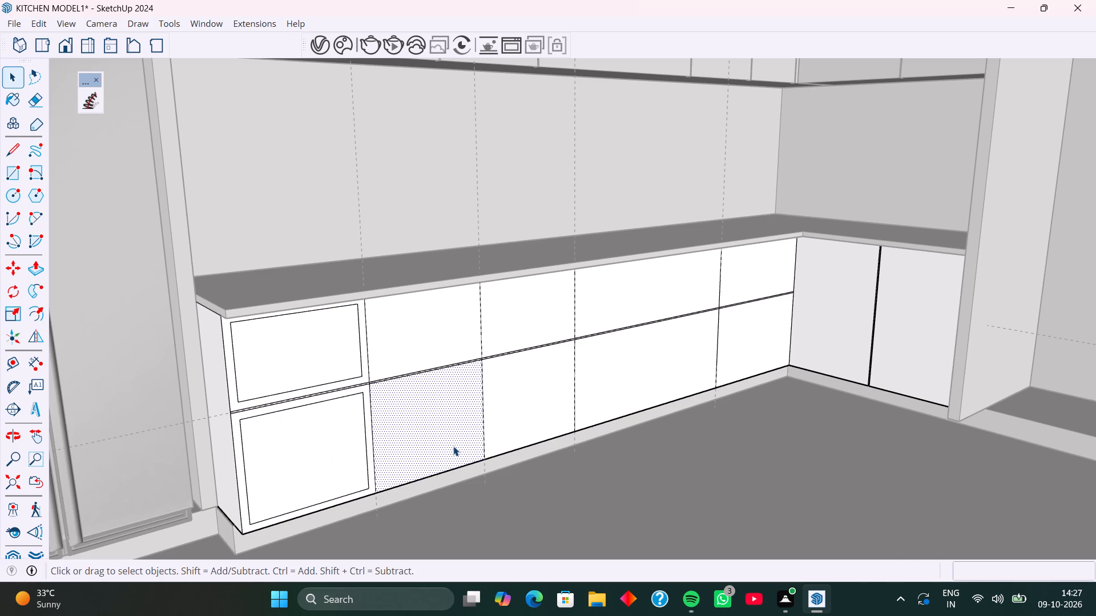
pyautogui.press('f')
pyautogui.doubleClick(453, 446)
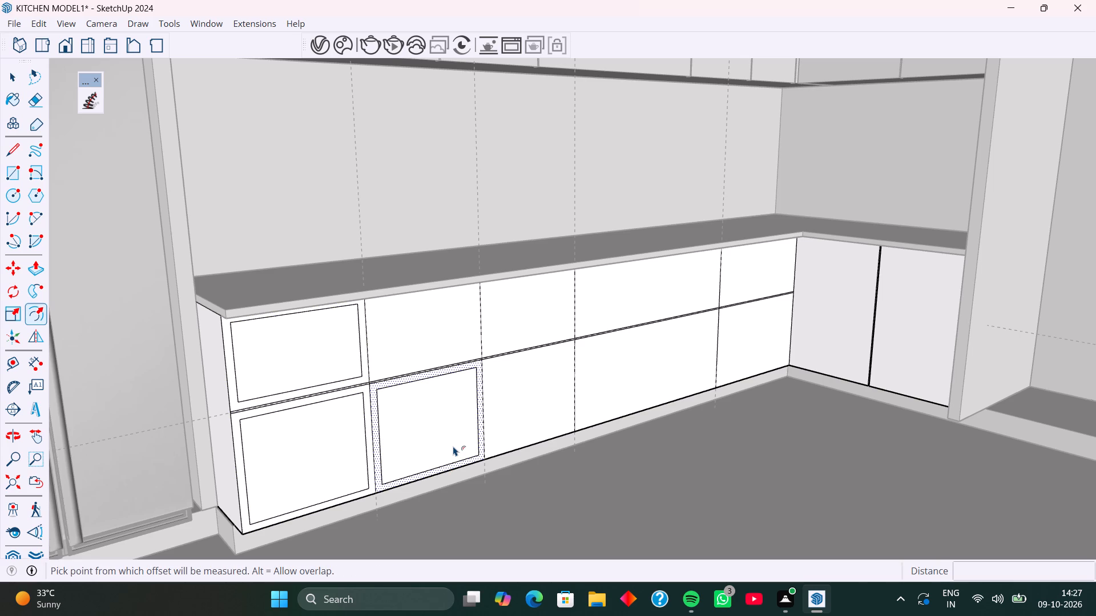
pyautogui.press('space')
pyautogui.click(428, 347)
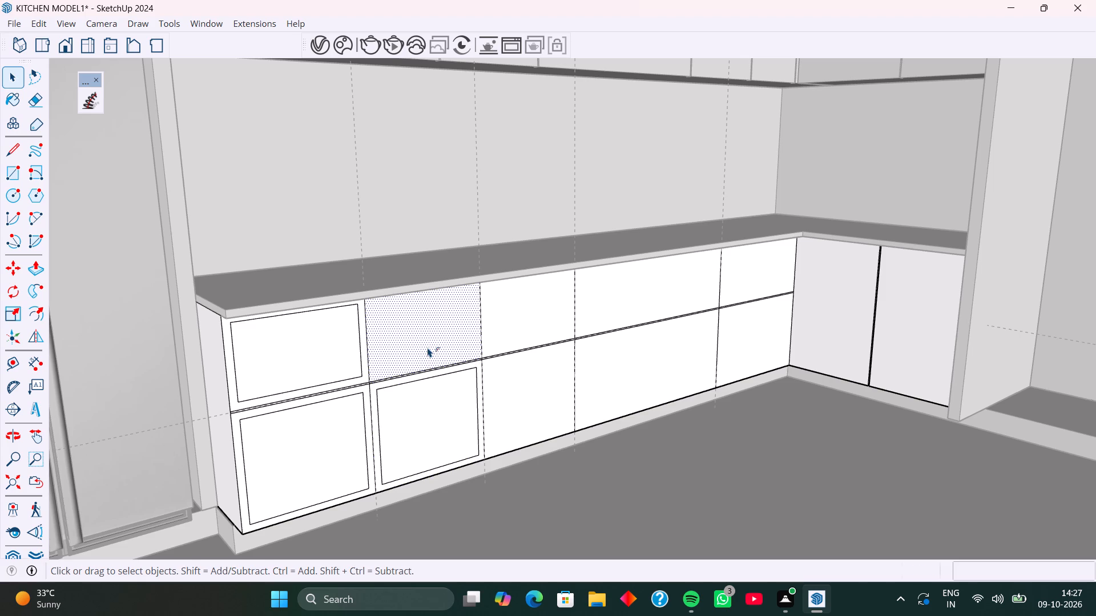
pyautogui.press('f')
pyautogui.doubleClick(428, 347)
# Offset the outlines of the upper and lower panels in the third column from the refrigerator 1" inward.
pyautogui.press('space')
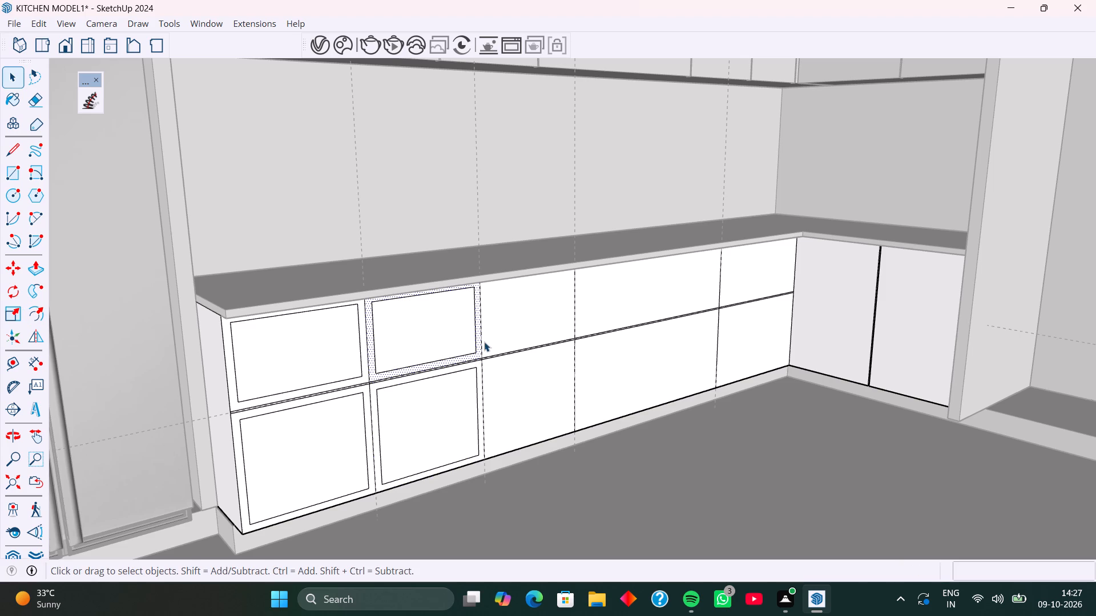
pyautogui.click(498, 337)
pyautogui.write('f')
pyautogui.press('space')
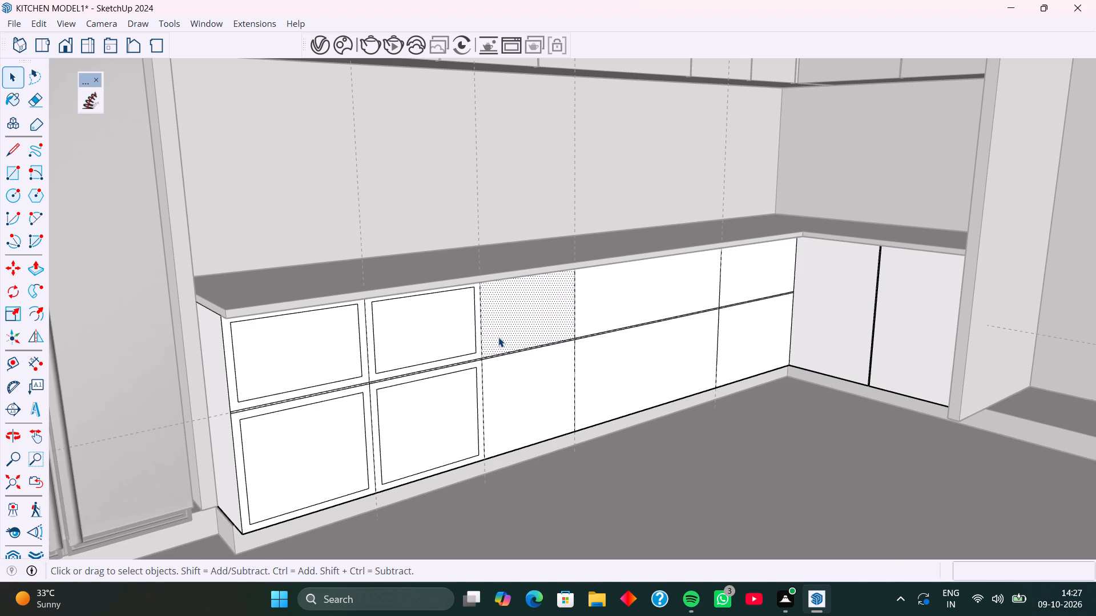
pyautogui.click(498, 337)
pyautogui.press('f')
pyautogui.doubleClick(498, 337)
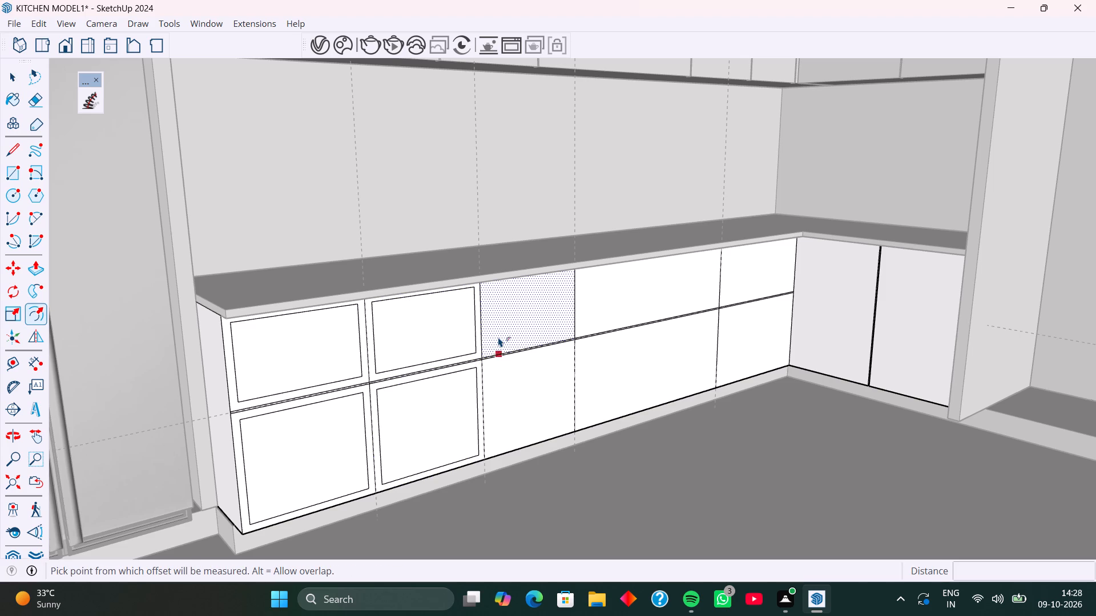
pyautogui.press('space')
pyautogui.click(526, 398)
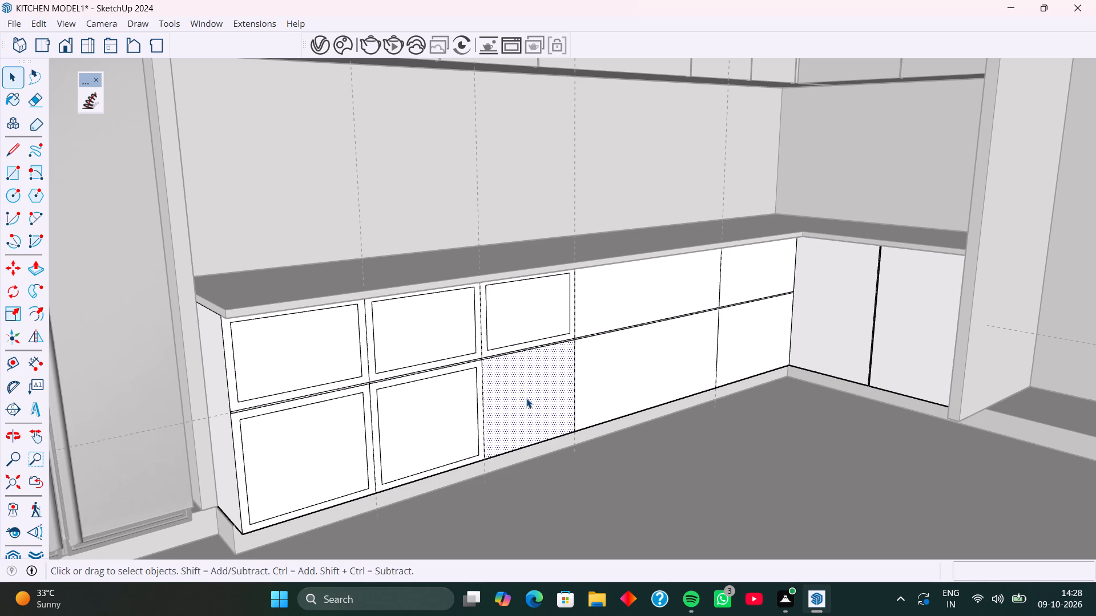
pyautogui.press('f')
pyautogui.doubleClick(526, 398)
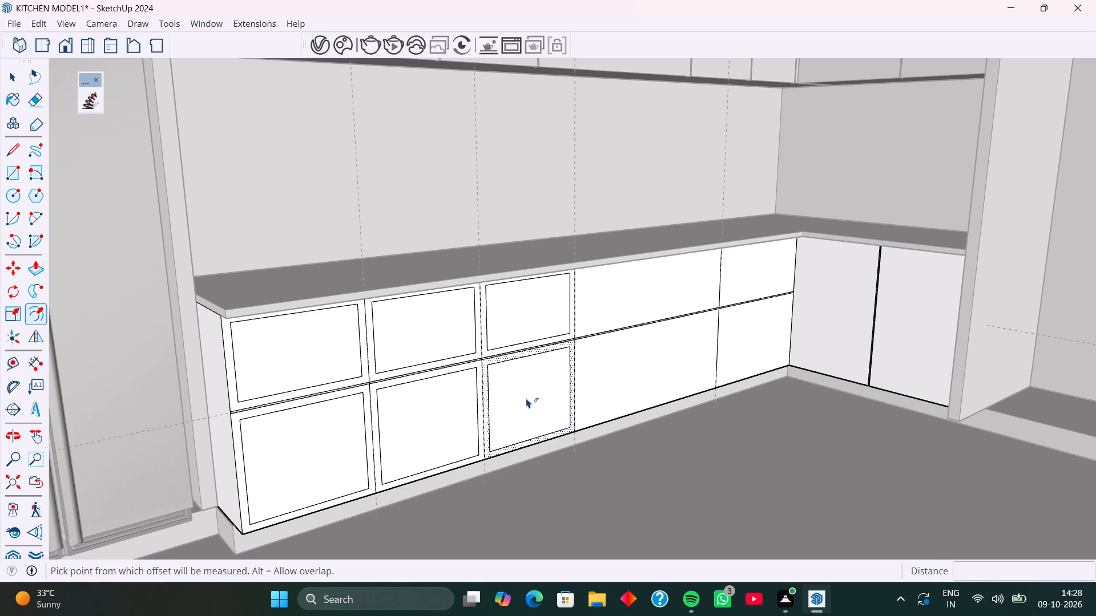
# Offset the outline of the wide upper panel in the fourth column from the refrigerator 1" inward.
pyautogui.press('space')
pyautogui.click(614, 290)
pyautogui.press('f')
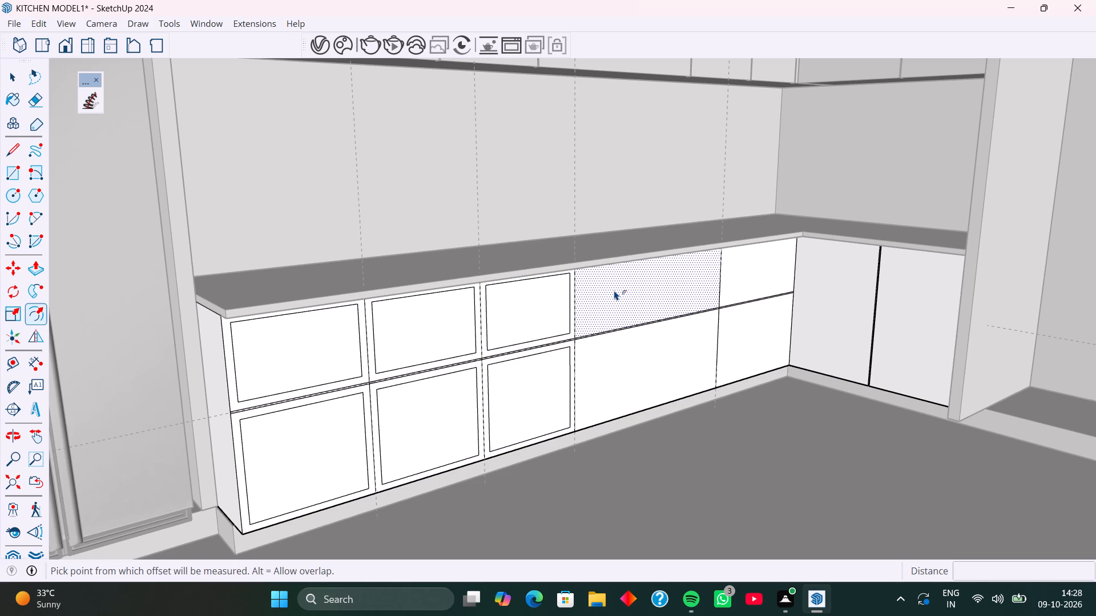
pyautogui.doubleClick(614, 290)
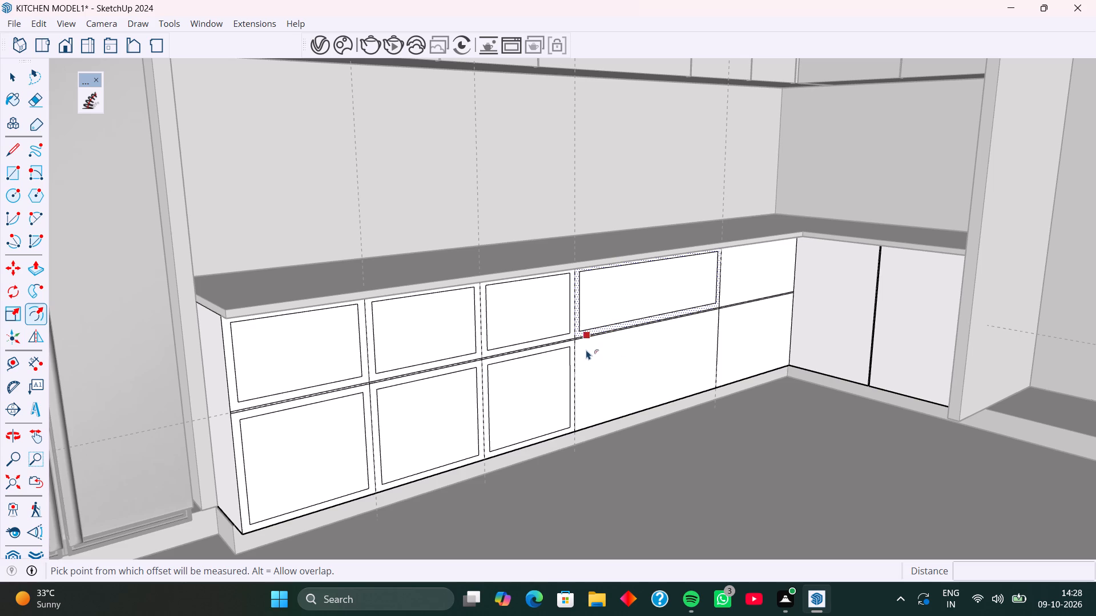
# Offset the outline of the wide lower panel in the fourth column from the refrigerator 1" inward.
pyautogui.scroll(-5, 472, 379)
pyautogui.keyDown('shift'); pyautogui.moveTo(541, 388); pyautogui.dragTo(439, 412, button='middle'); pyautogui.keyUp('shift')
pyautogui.keyDown('shift'); pyautogui.moveTo(445, 413); pyautogui.dragTo(512, 403, button='middle'); pyautogui.keyUp('shift')
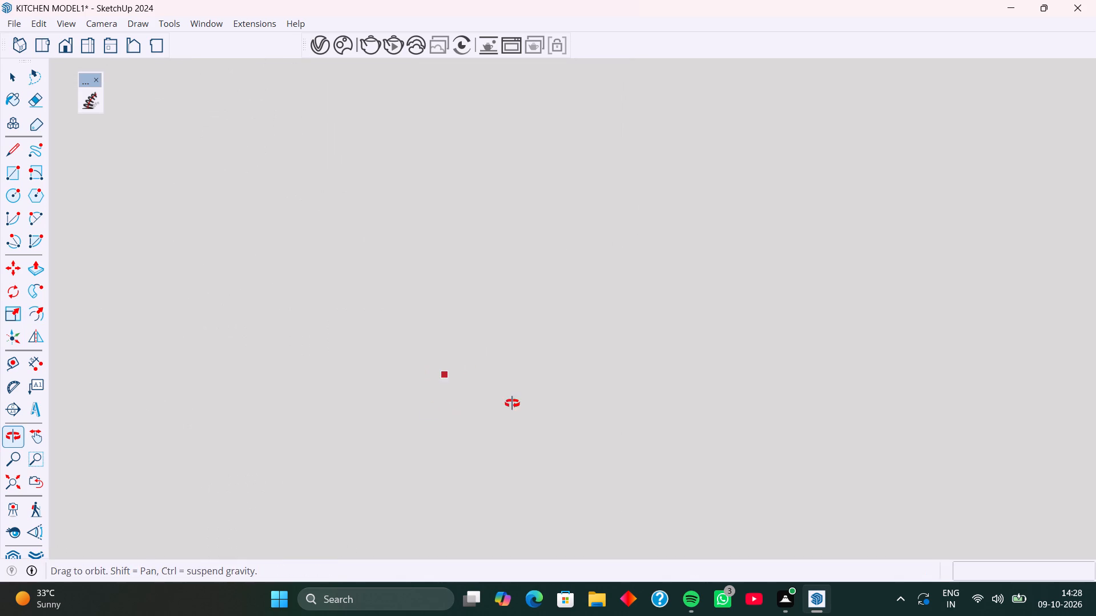
pyautogui.keyDown('shift'); pyautogui.moveTo(512, 403); pyautogui.dragTo(574, 392, button='middle'); pyautogui.keyUp('shift')
pyautogui.scroll(-17, 437, 373)
pyautogui.moveTo(374, 411); pyautogui.dragTo(456, 418, button='middle')
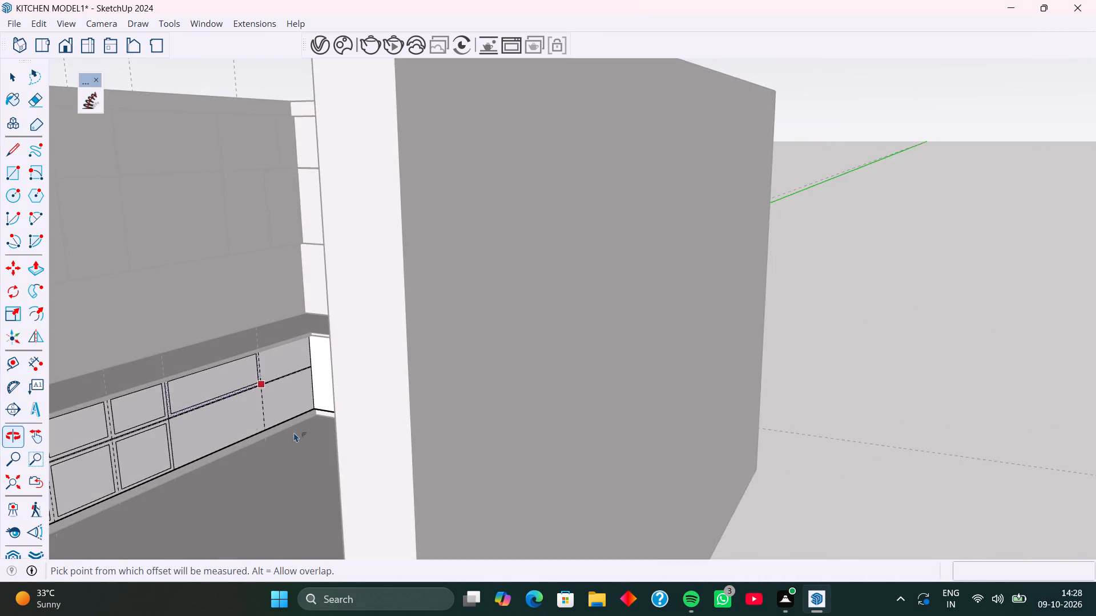
pyautogui.scroll(7, 243, 406)
pyautogui.moveTo(244, 409); pyautogui.dragTo(320, 394, button='middle')
pyautogui.moveTo(323, 409); pyautogui.dragTo(312, 408, button='middle')
pyautogui.press('space')
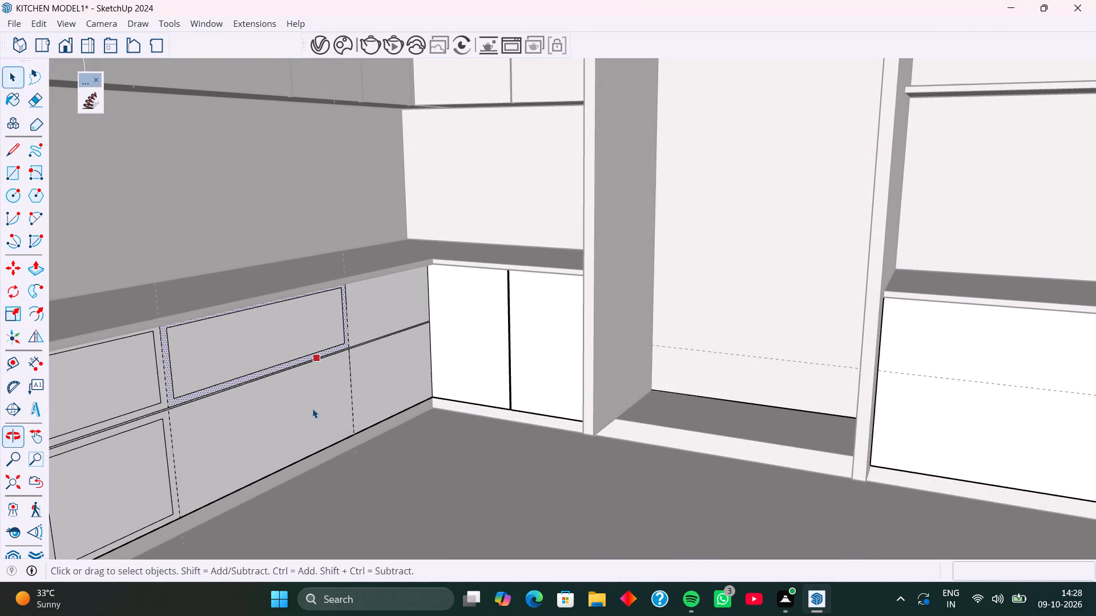
pyautogui.click(310, 408)
pyautogui.press('f')
pyautogui.doubleClick(310, 408)
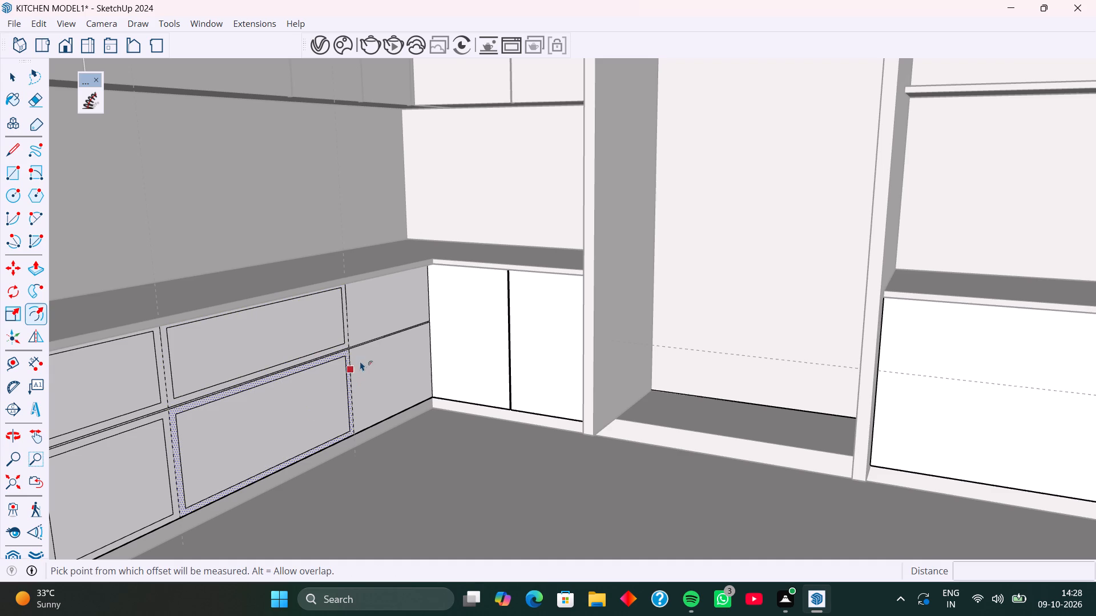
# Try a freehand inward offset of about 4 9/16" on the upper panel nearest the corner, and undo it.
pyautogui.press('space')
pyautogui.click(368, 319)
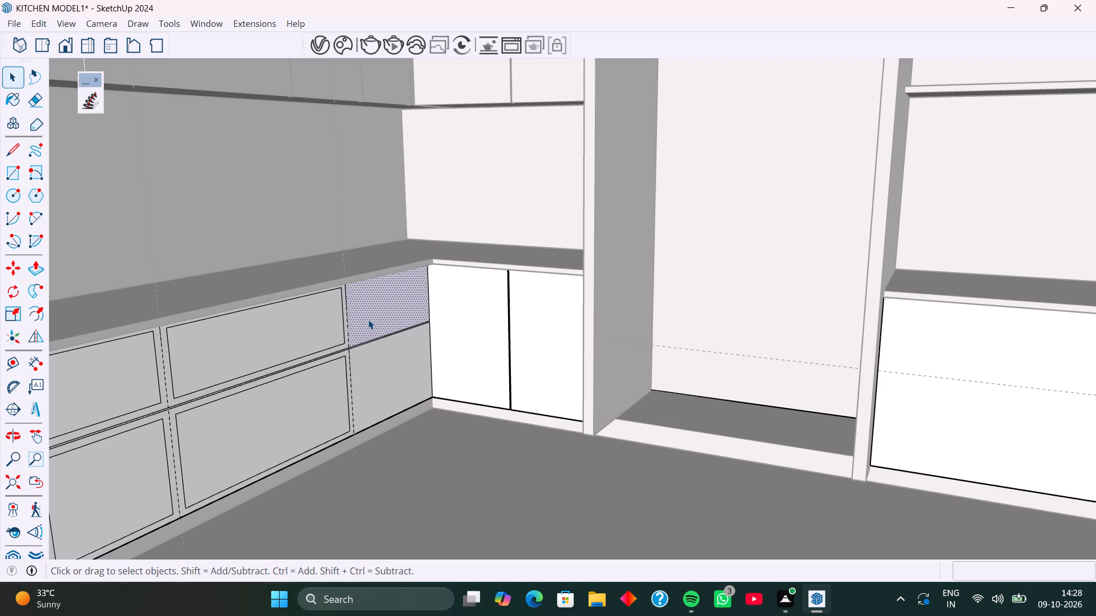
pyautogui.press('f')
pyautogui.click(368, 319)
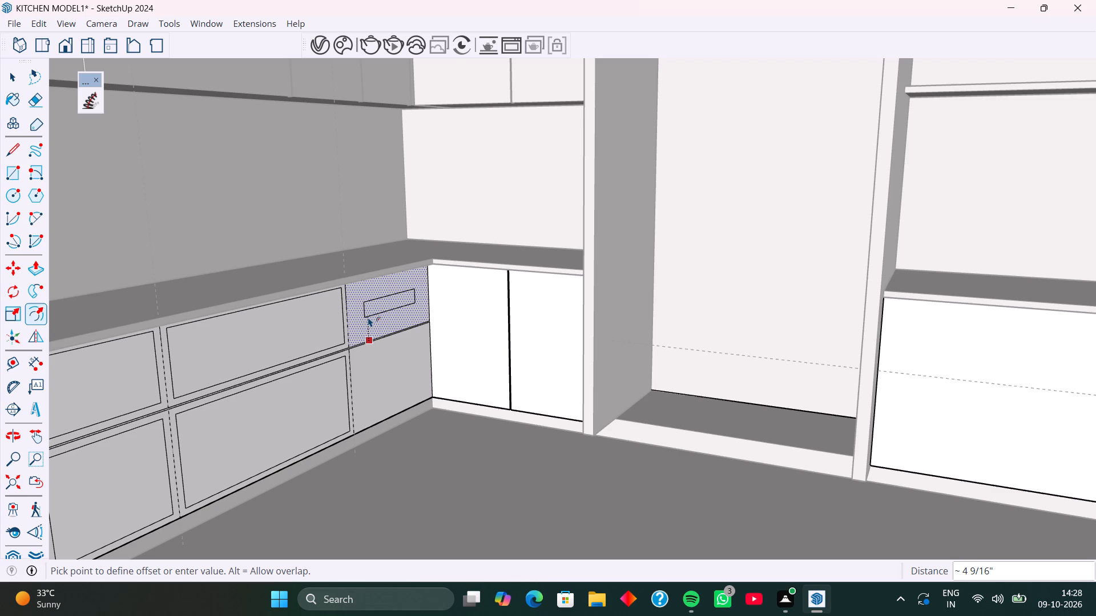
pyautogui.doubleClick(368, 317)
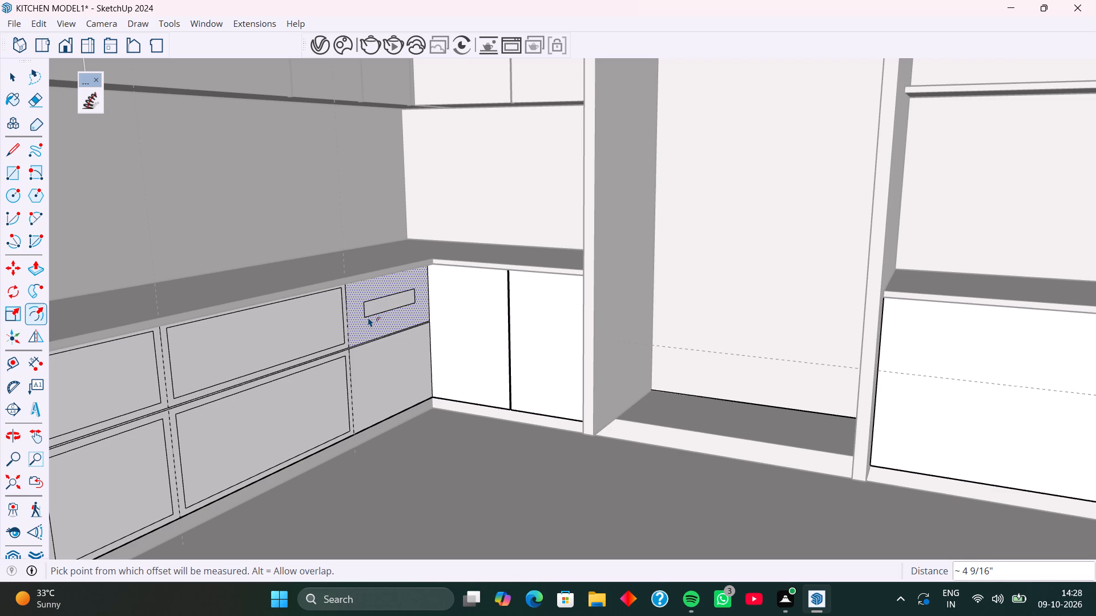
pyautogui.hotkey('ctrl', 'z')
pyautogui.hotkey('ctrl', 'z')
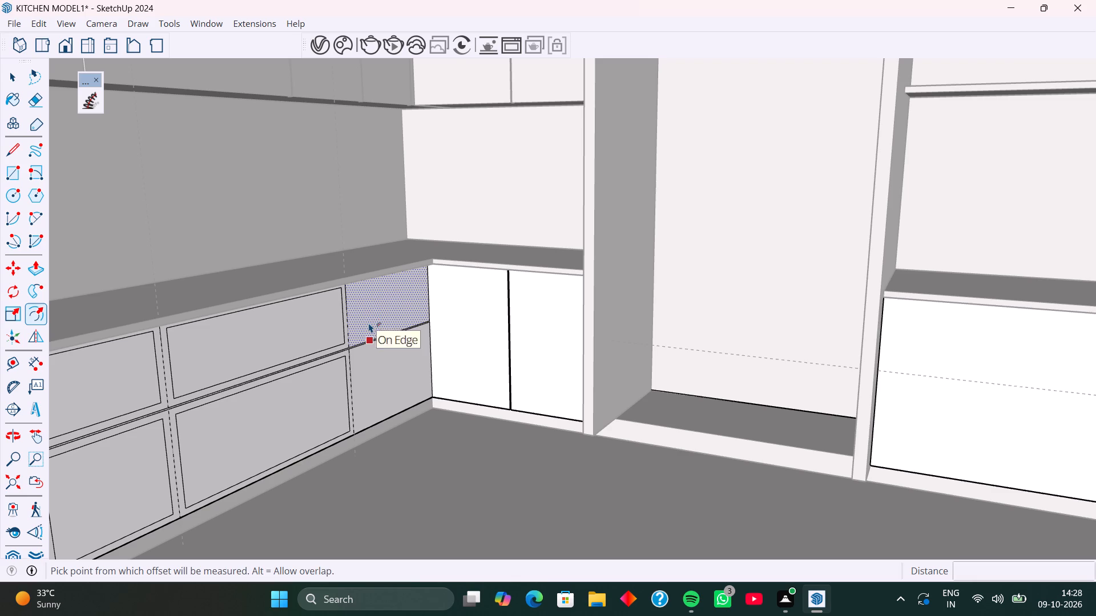
# Offset the outlines of the upper and lower panels nearest the corner 1" inward.
pyautogui.click(369, 323)
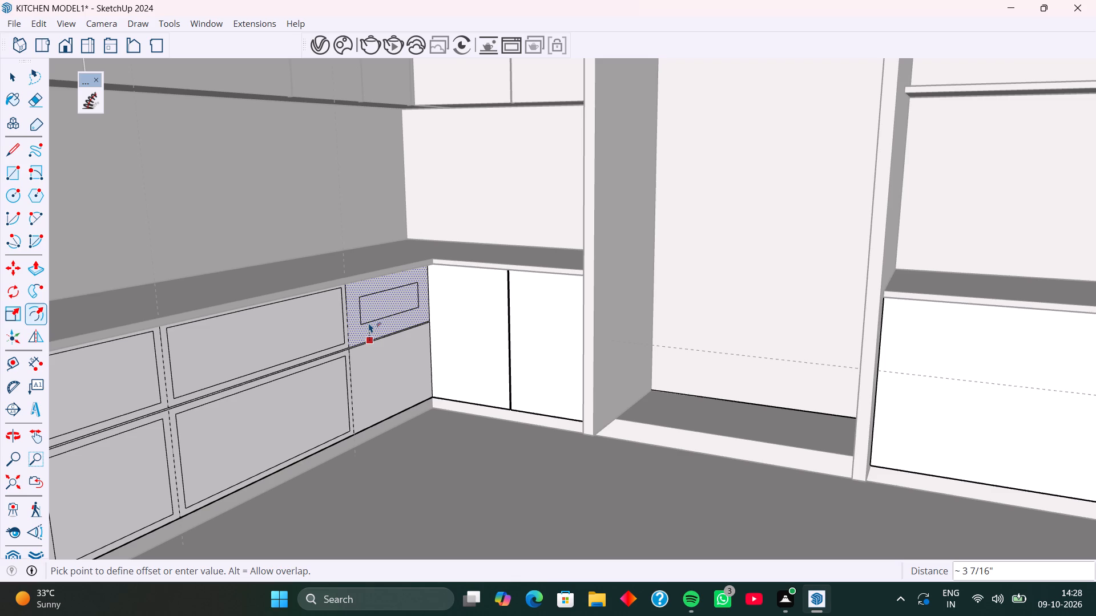
pyautogui.press('1')
pyautogui.press('Return')
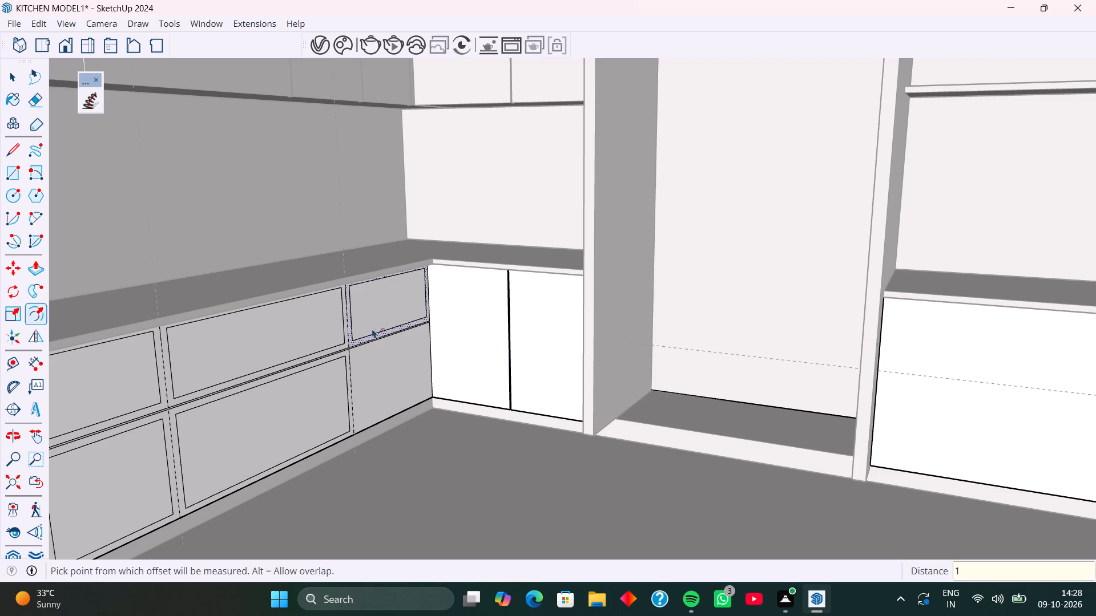
pyautogui.press('space')
pyautogui.click(403, 394)
pyautogui.press('f')
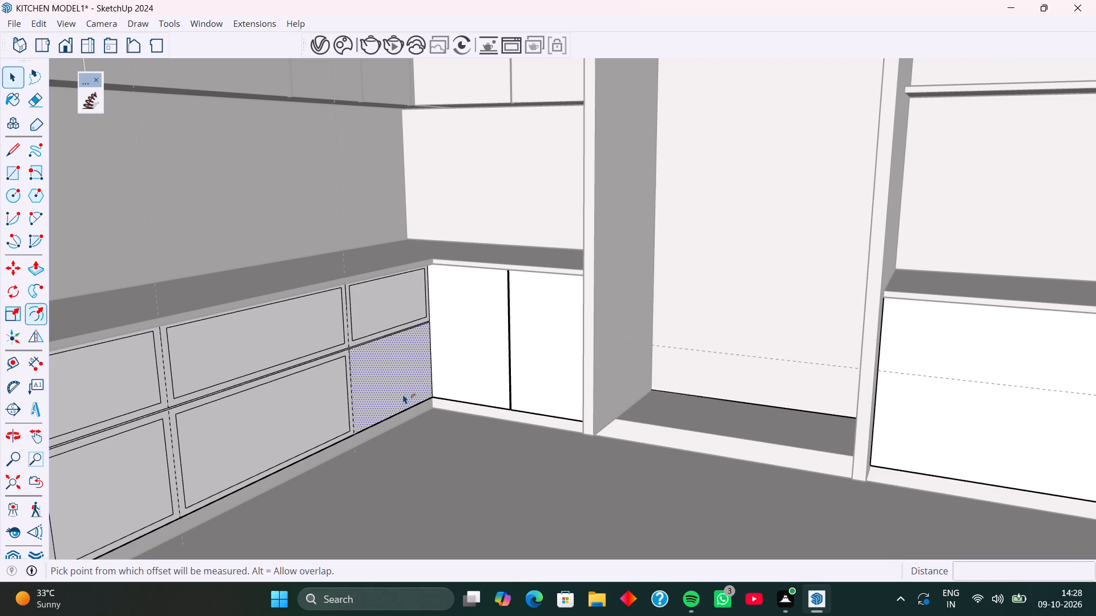
pyautogui.doubleClick(403, 394)
# Examine the inset outlines and the gaps between the panels near the kitchen corner from several angles.
pyautogui.moveTo(360, 420); pyautogui.dragTo(398, 415, button='middle')
pyautogui.press('space')
pyautogui.click(460, 376)
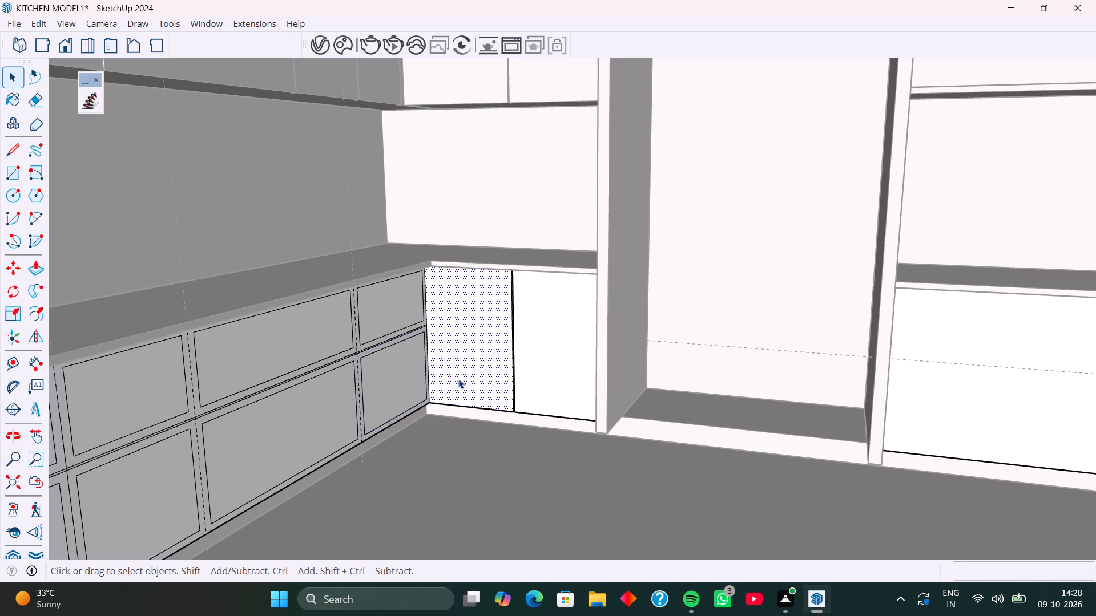
pyautogui.moveTo(457, 379); pyautogui.dragTo(532, 379, button='middle')
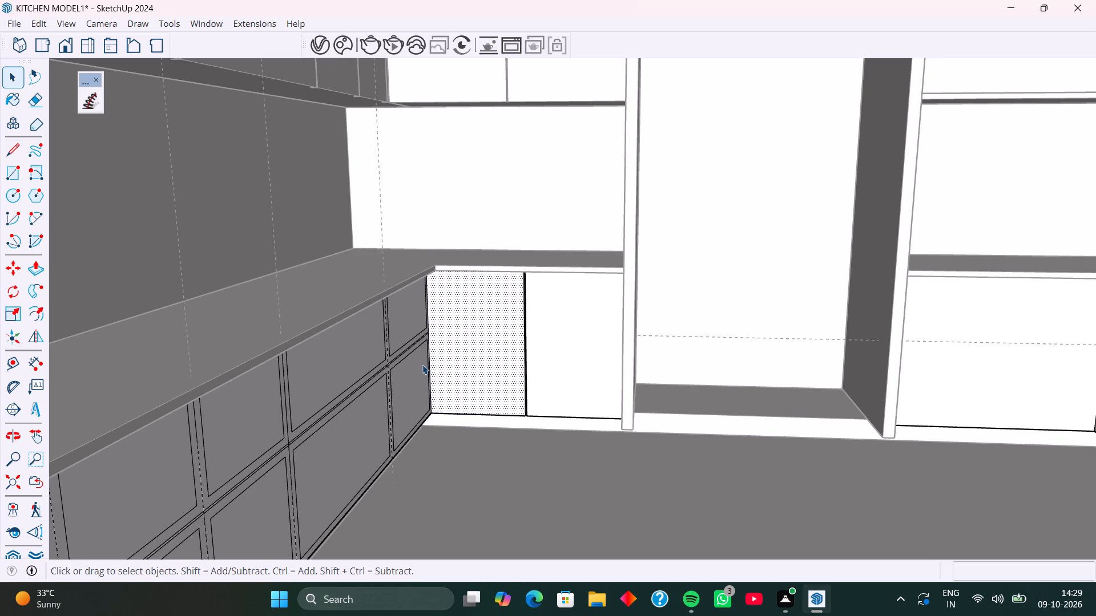
pyautogui.moveTo(391, 403); pyautogui.dragTo(321, 415, button='middle')
pyautogui.moveTo(344, 411); pyautogui.dragTo(299, 416, button='middle')
pyautogui.moveTo(353, 408); pyautogui.dragTo(314, 412, button='middle')
pyautogui.scroll(19, 323, 370)
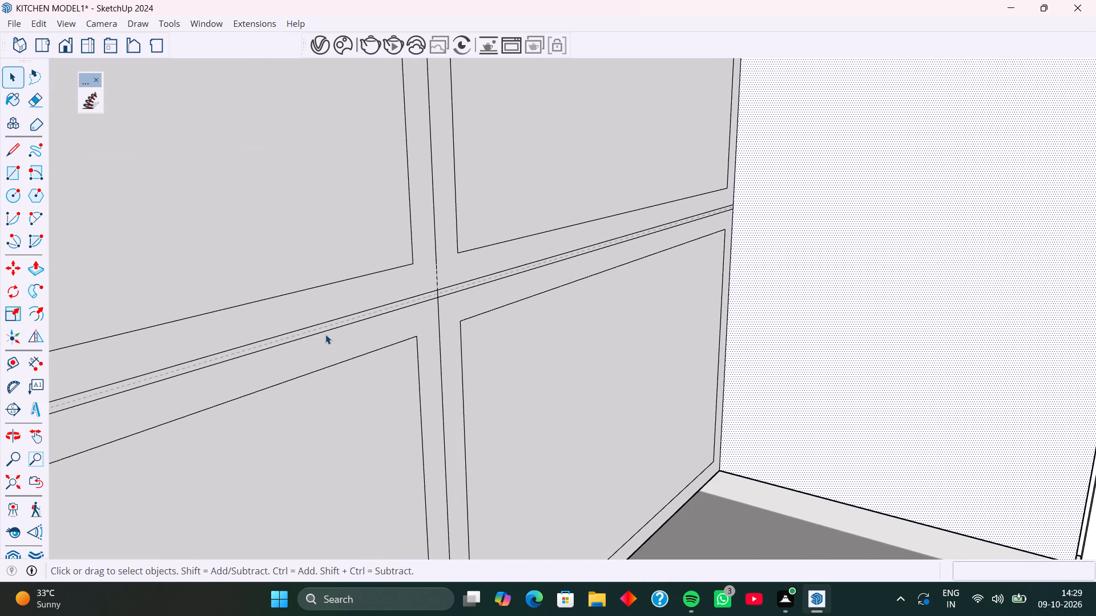
pyautogui.scroll(-16, 317, 353)
pyautogui.moveTo(328, 391); pyautogui.dragTo(252, 395, button='middle')
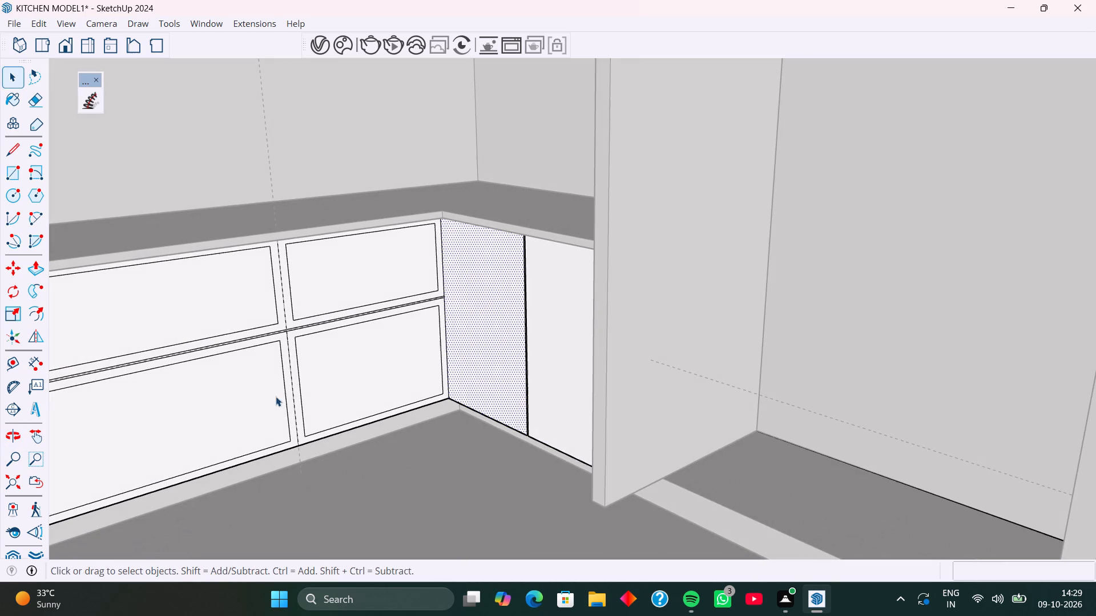
pyautogui.moveTo(354, 366); pyautogui.dragTo(416, 378, button='middle')
pyautogui.moveTo(408, 383); pyautogui.dragTo(332, 390, button='middle')
pyautogui.keyDown('shift'); pyautogui.moveTo(351, 355); pyautogui.dragTo(352, 355, button='middle'); pyautogui.keyUp('shift')
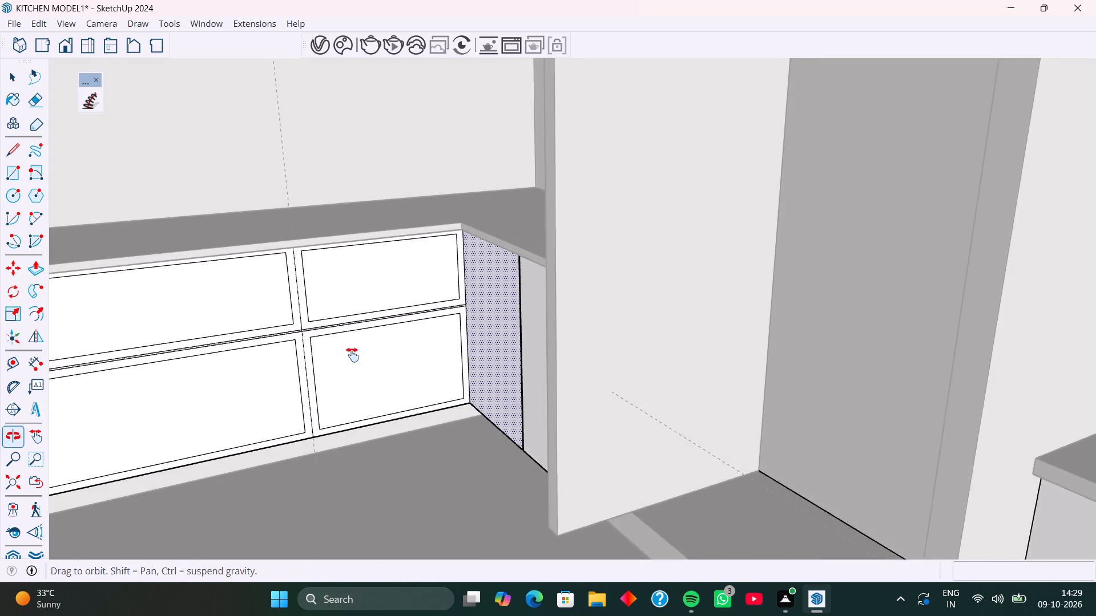
pyautogui.keyDown('shift'); pyautogui.moveTo(352, 355); pyautogui.dragTo(438, 400, button='middle'); pyautogui.keyUp('shift')
pyautogui.moveTo(446, 412); pyautogui.dragTo(416, 416, button='middle')
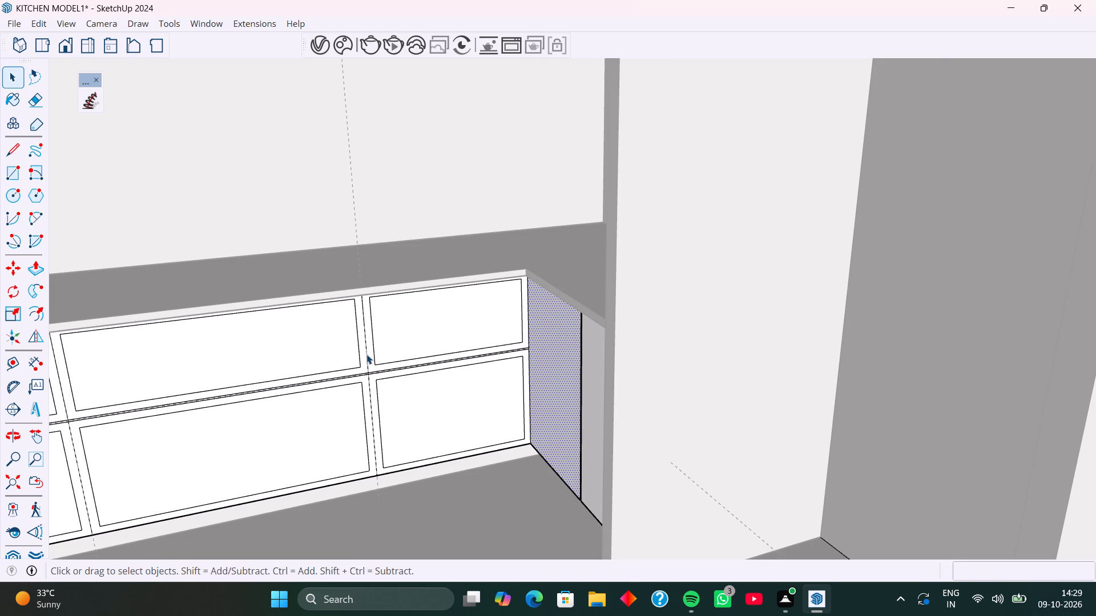
# Move the corner-side vertical edges of the upper panels' inset outlines in the first four columns 0.5" toward the corner.
pyautogui.scroll(10, 365, 354)
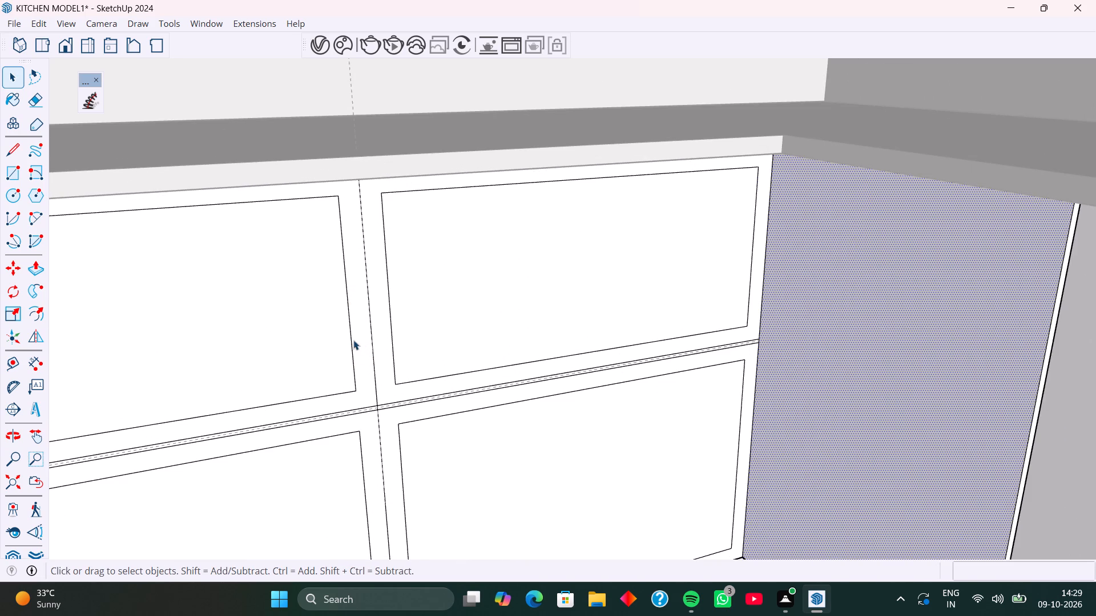
pyautogui.click(351, 340)
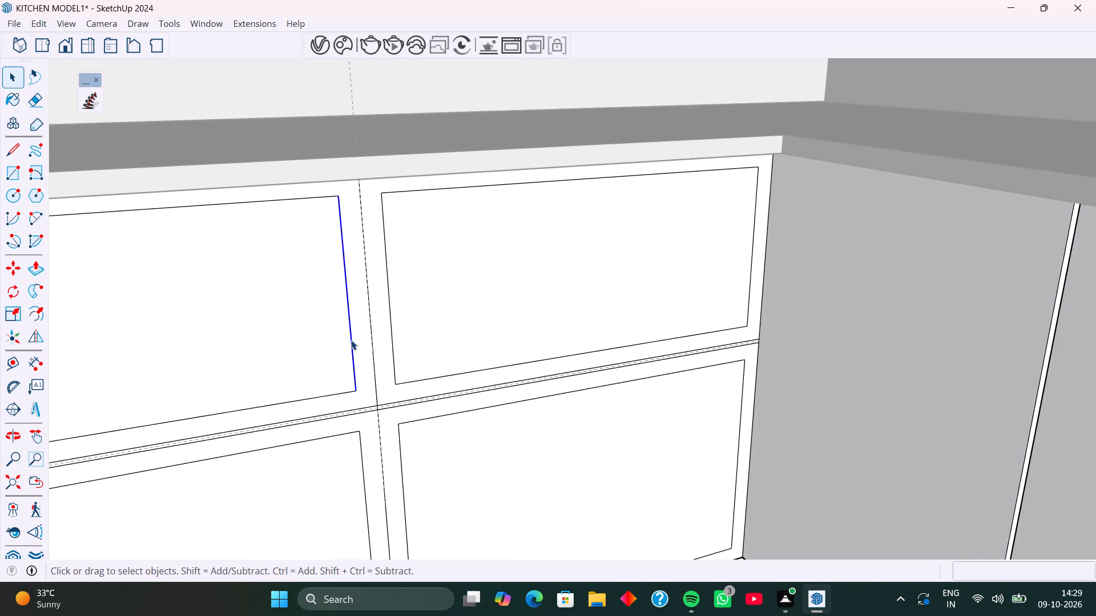
pyautogui.scroll(-15, 453, 341)
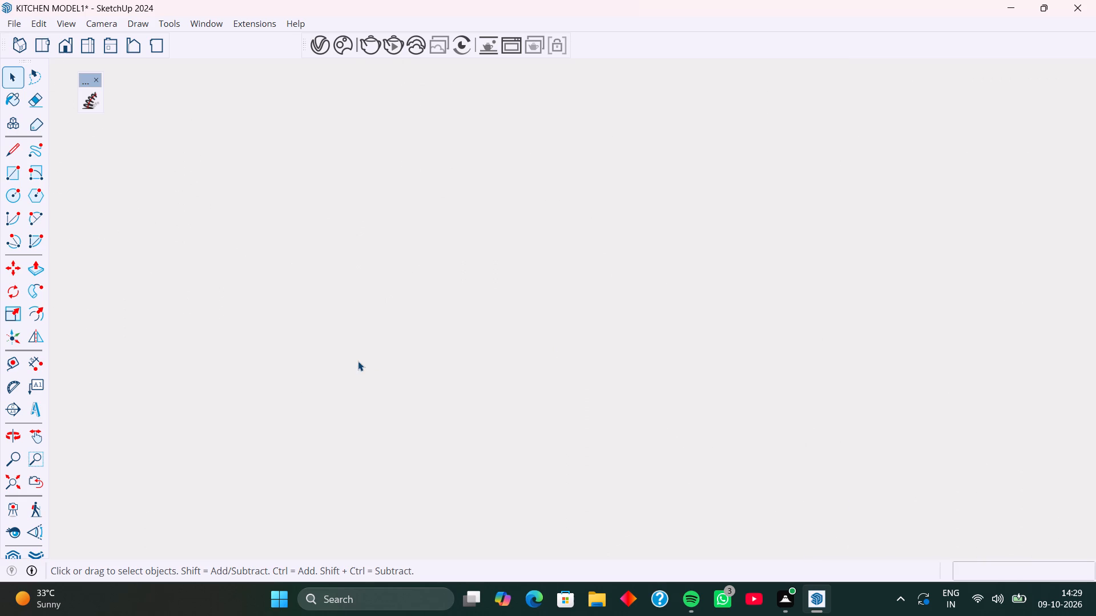
pyautogui.scroll(-13, 364, 361)
pyautogui.click(13, 487)
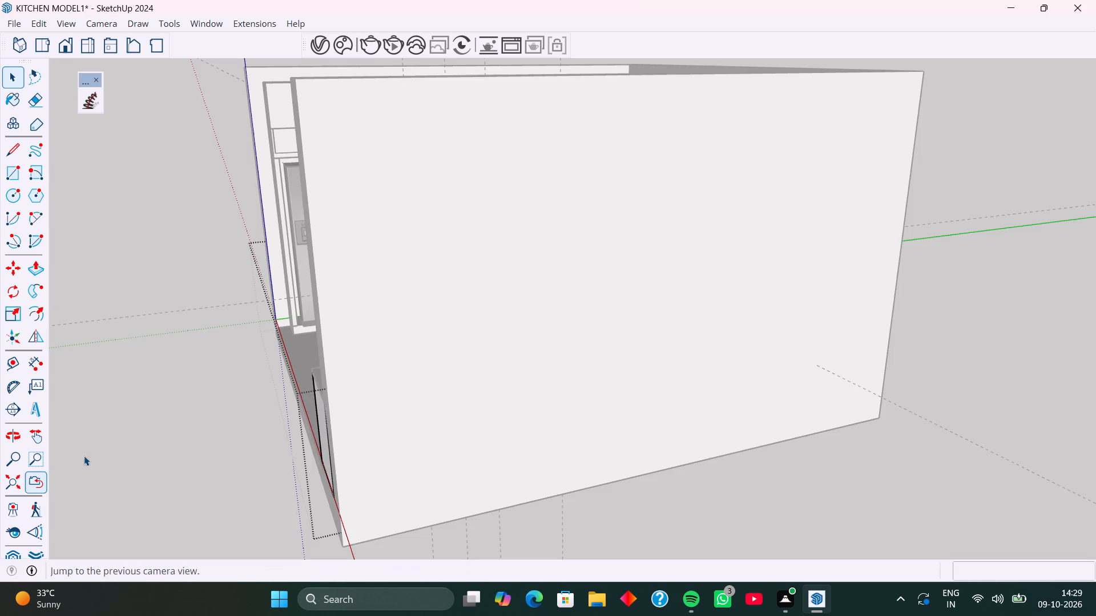
pyautogui.moveTo(228, 360); pyautogui.dragTo(317, 375, button='middle')
pyautogui.scroll(6, 330, 327)
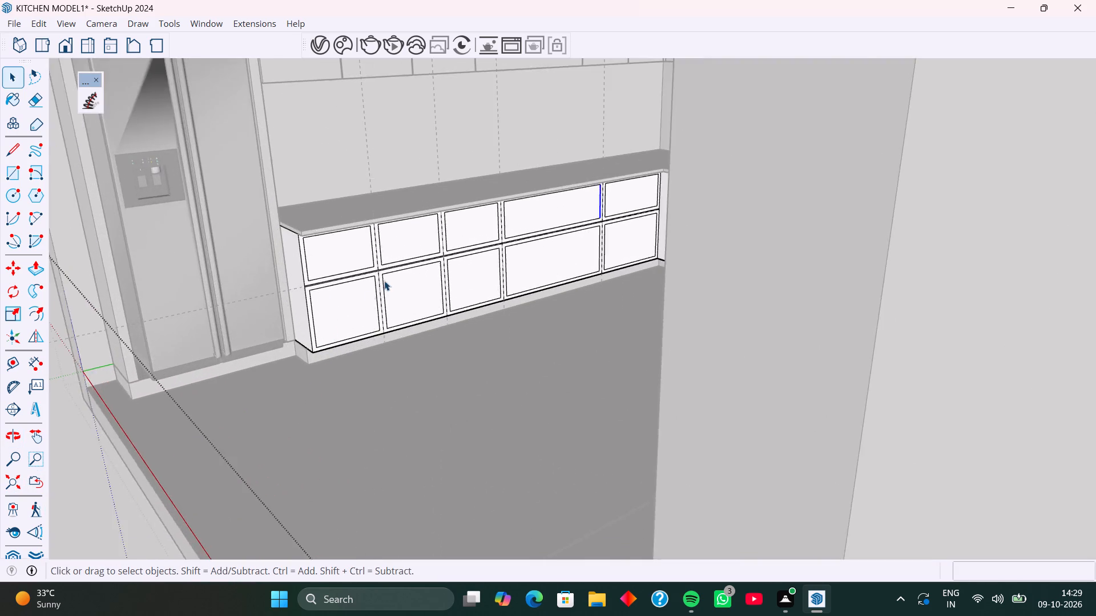
pyautogui.scroll(5, 384, 281)
pyautogui.moveTo(391, 270); pyautogui.dragTo(338, 376, button='middle')
pyautogui.scroll(2, 326, 327)
pyautogui.keyDown('shift'); pyautogui.click(305, 350); pyautogui.keyUp('shift')
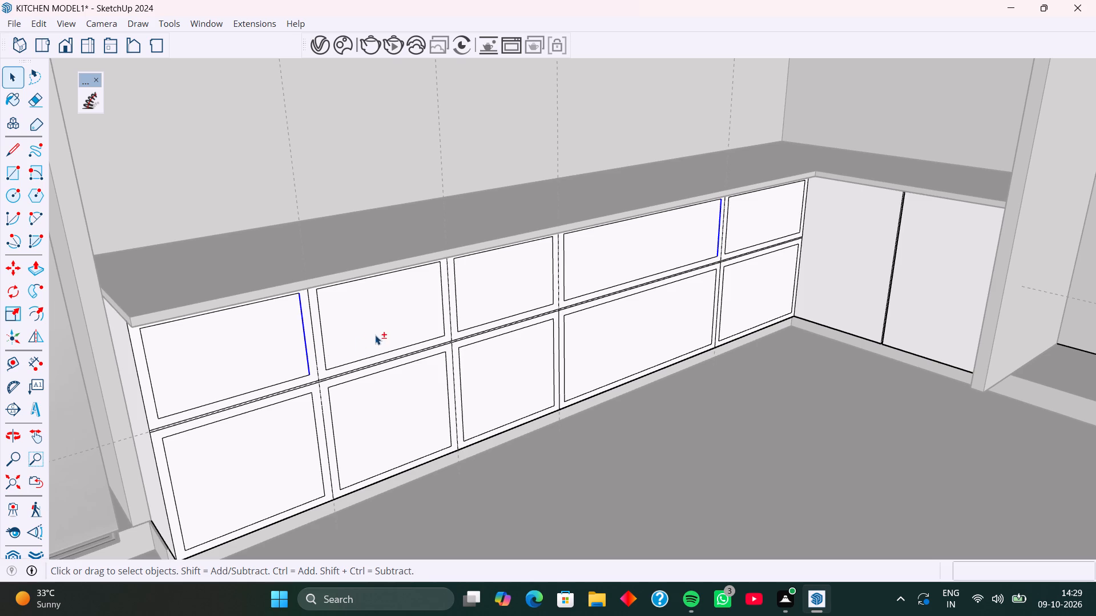
pyautogui.keyDown('shift'); pyautogui.click(443, 315); pyautogui.keyUp('shift')
pyautogui.keyDown('shift'); pyautogui.click(553, 283); pyautogui.keyUp('shift')
pyautogui.press('m')
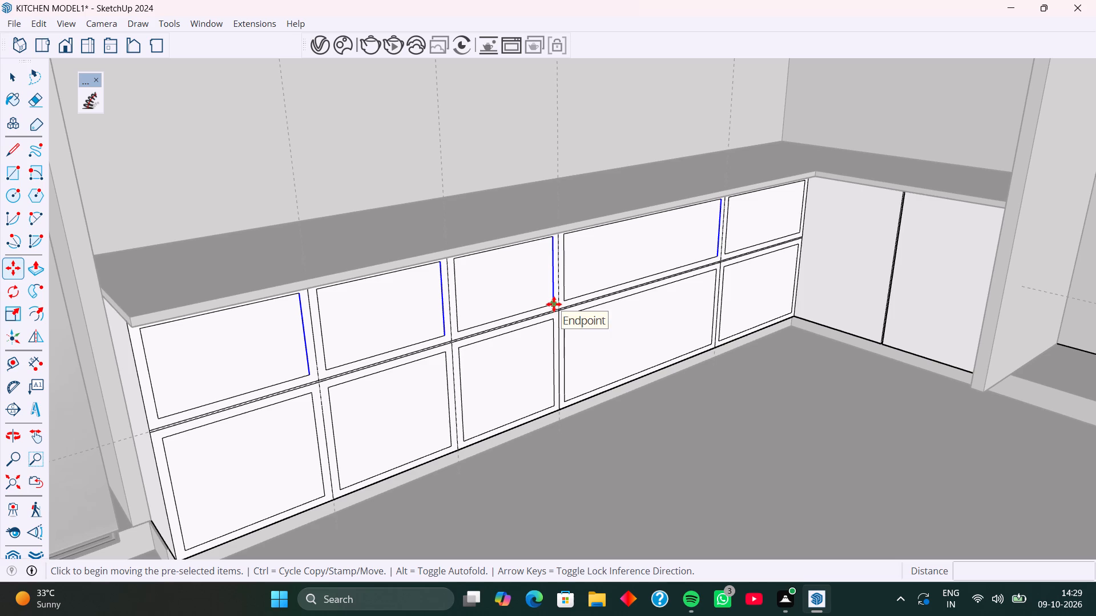
pyautogui.click(554, 304)
pyautogui.press('Left')
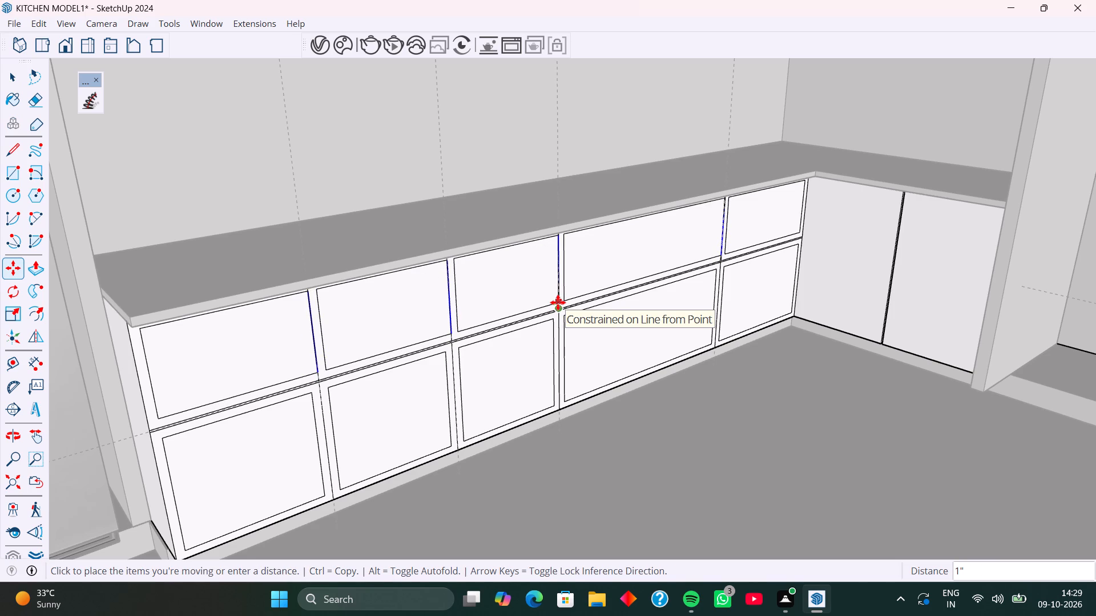
pyautogui.press('Right')
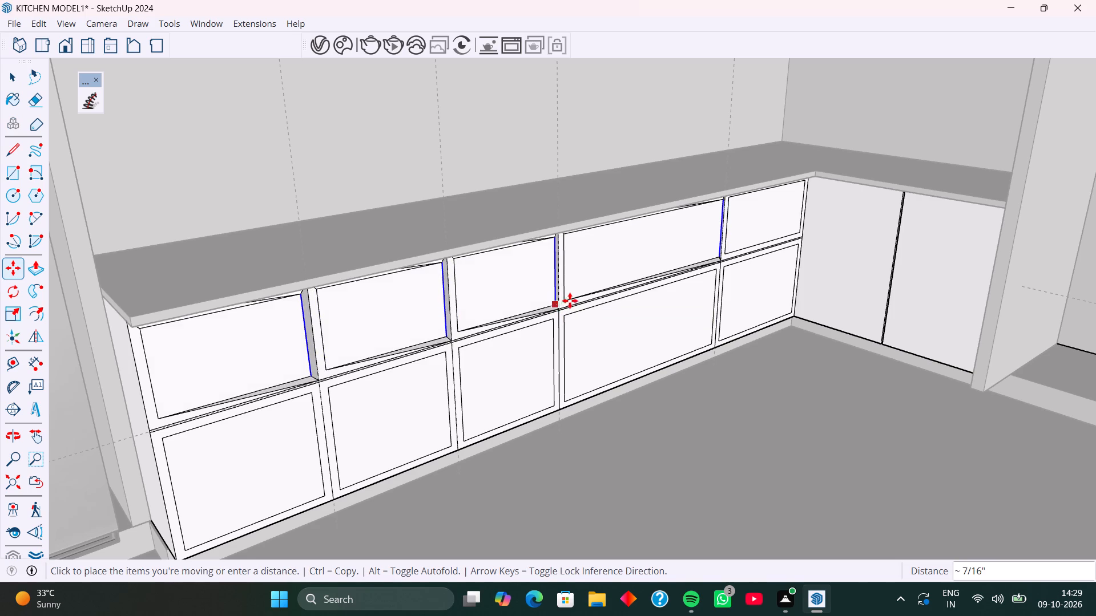
pyautogui.press('Left')
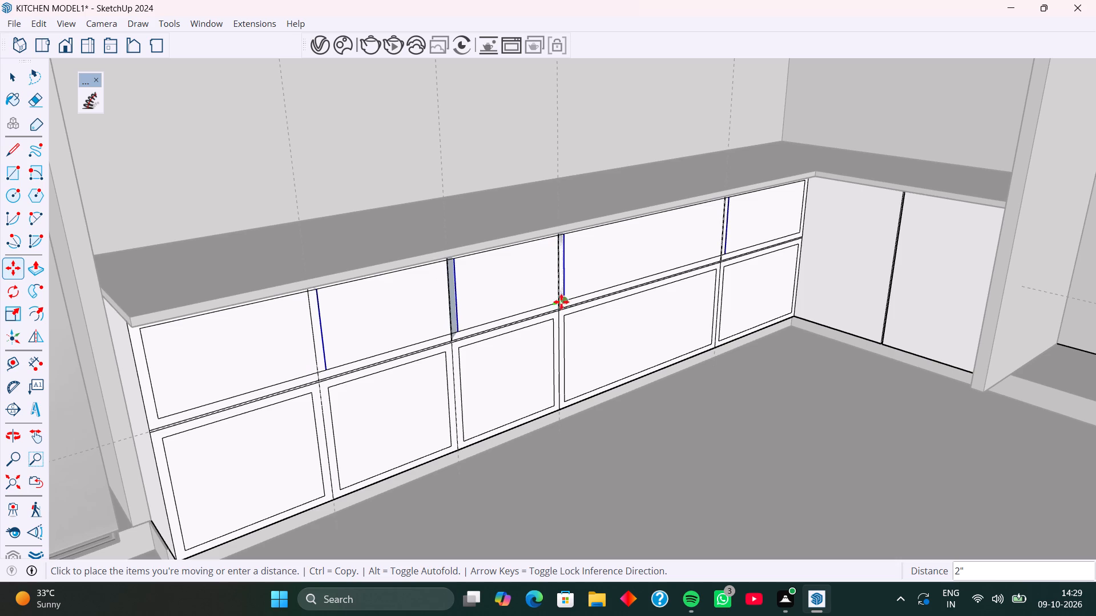
pyautogui.scroll(9, 558, 305)
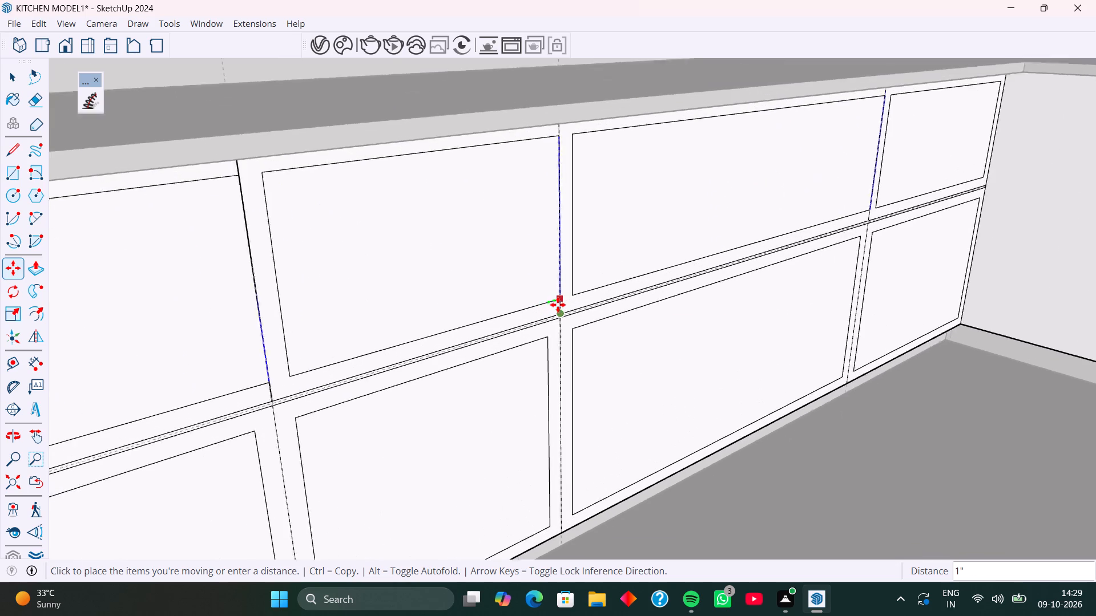
pyautogui.press('0')
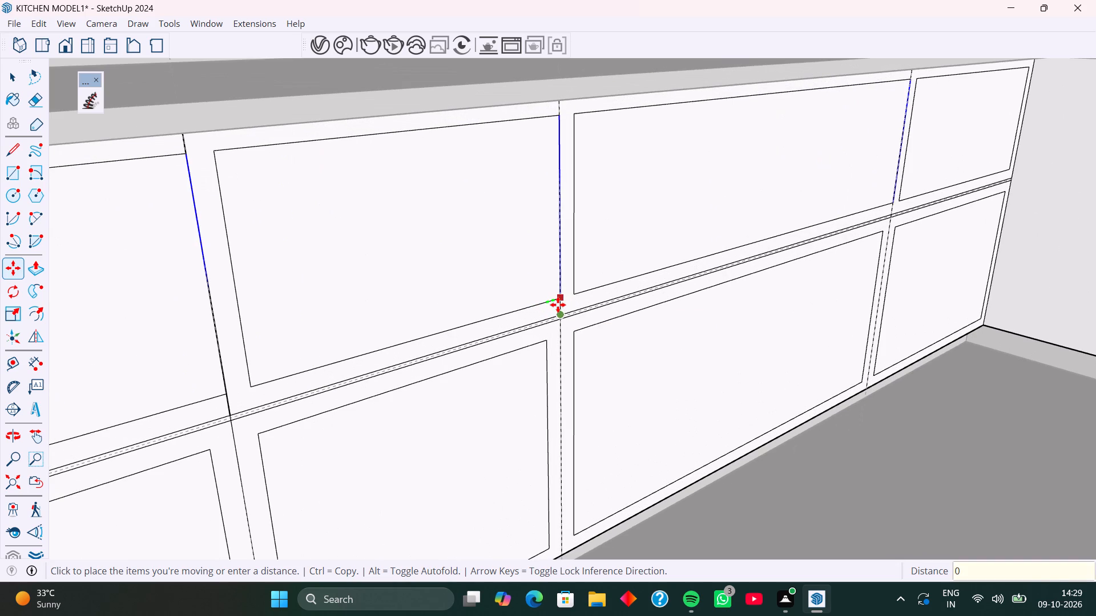
pyautogui.write('.5')
pyautogui.press('Return')
pyautogui.press('space')
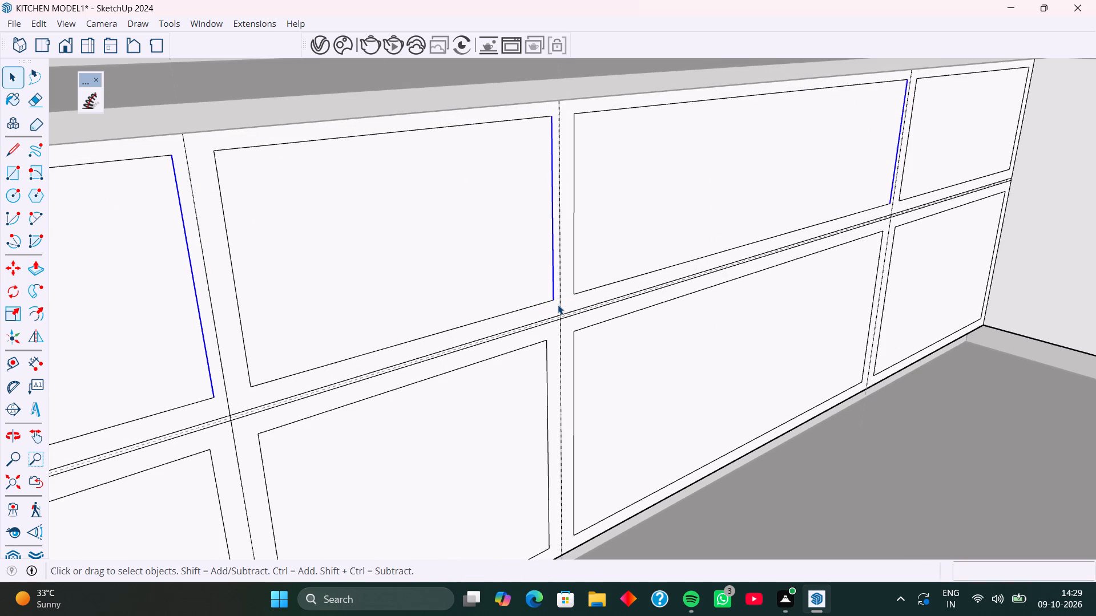
# Move the refrigerator-side vertical edges of all five upper panels' inset outlines 0.5" toward the refrigerator.
pyautogui.click(905, 156)
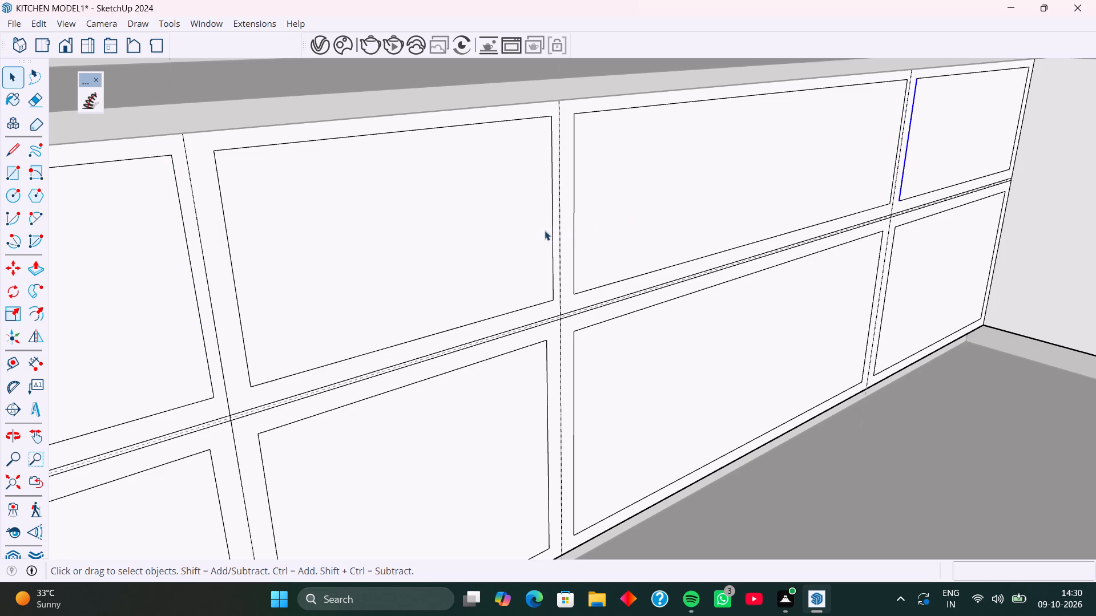
pyautogui.keyDown('shift'); pyautogui.click(575, 228); pyautogui.keyUp('shift')
pyautogui.keyDown('shift'); pyautogui.click(236, 288); pyautogui.keyUp('shift')
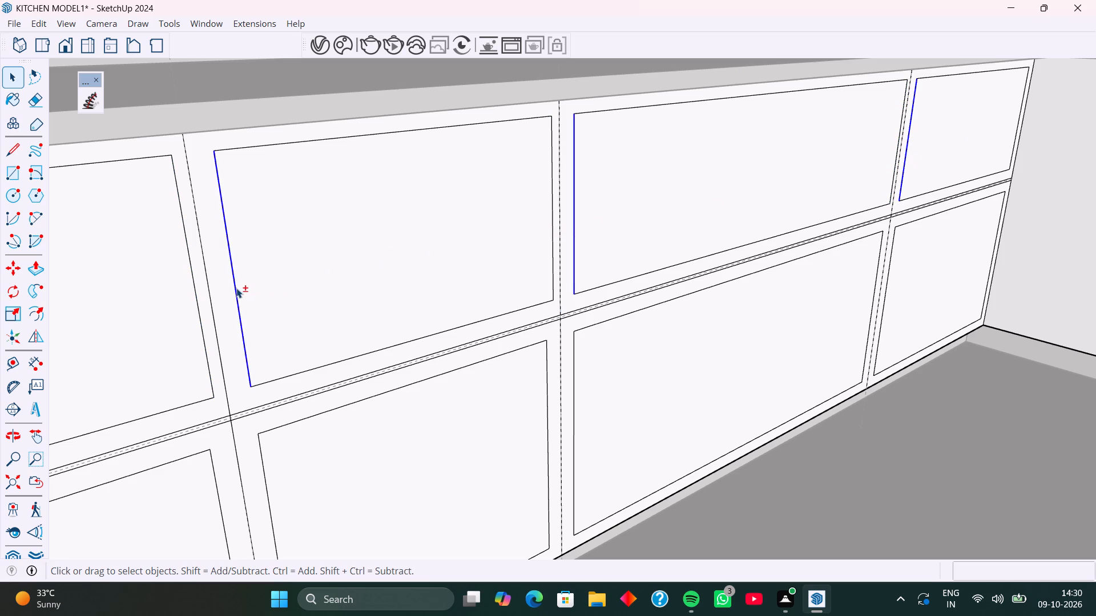
pyautogui.scroll(-11, 437, 192)
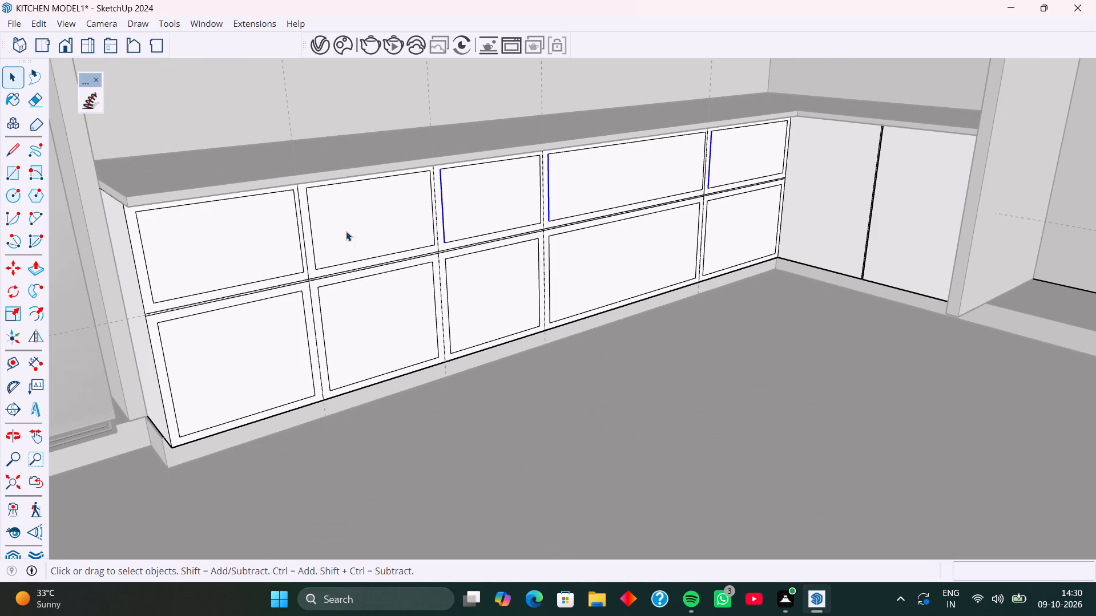
pyautogui.keyDown('shift'); pyautogui.click(313, 244); pyautogui.keyUp('shift')
pyautogui.keyDown('shift'); pyautogui.click(146, 262); pyautogui.keyUp('shift')
pyautogui.press('m')
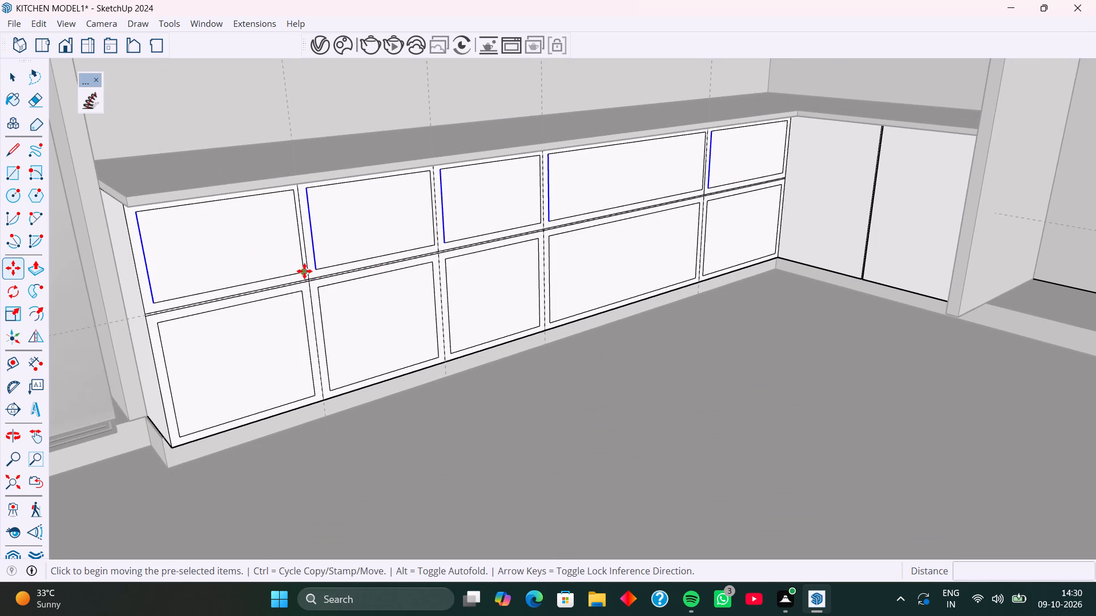
pyautogui.click(315, 268)
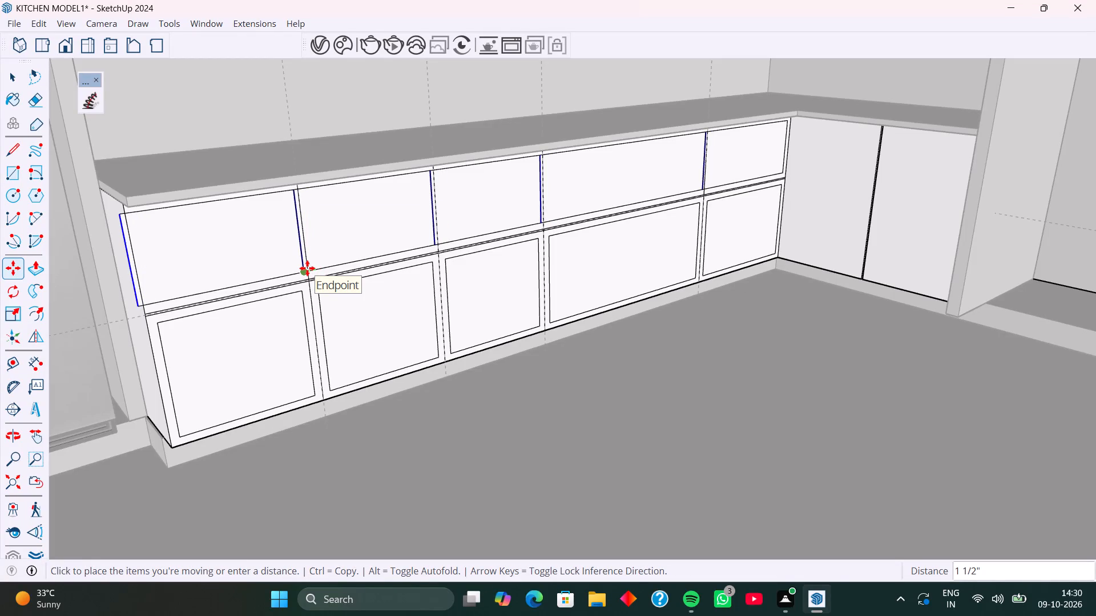
pyautogui.press('Left')
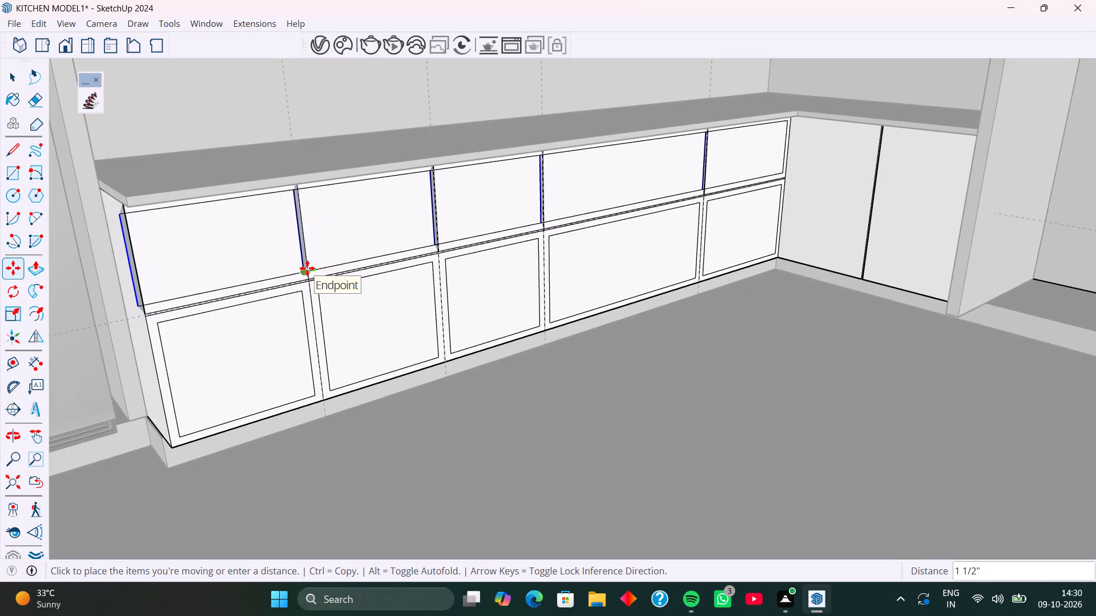
pyautogui.press('Right')
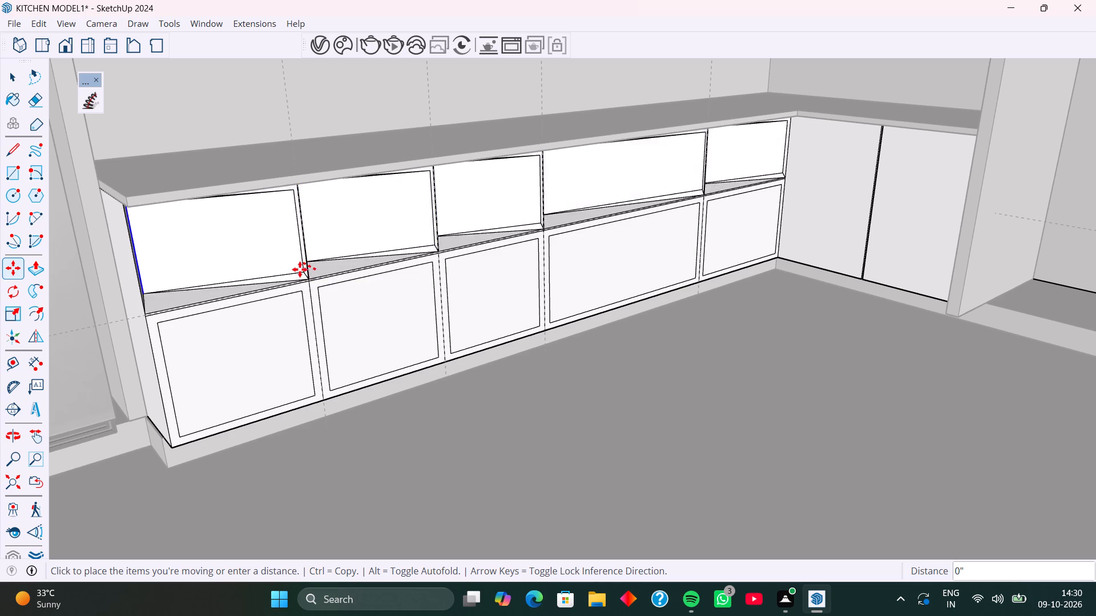
pyautogui.press('Left')
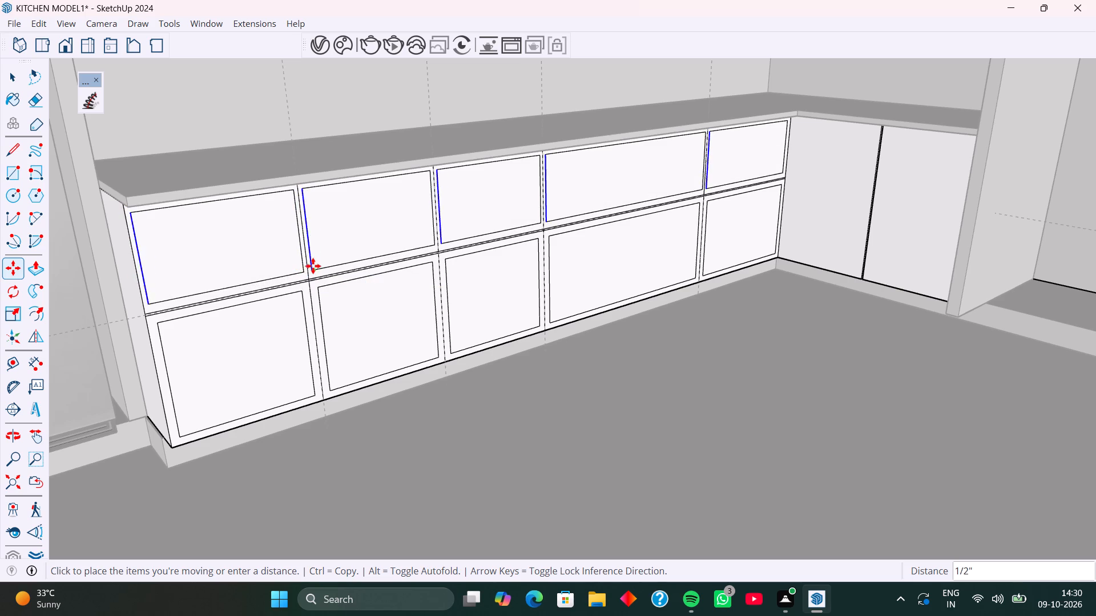
pyautogui.write('0.5')
pyautogui.press('Return')
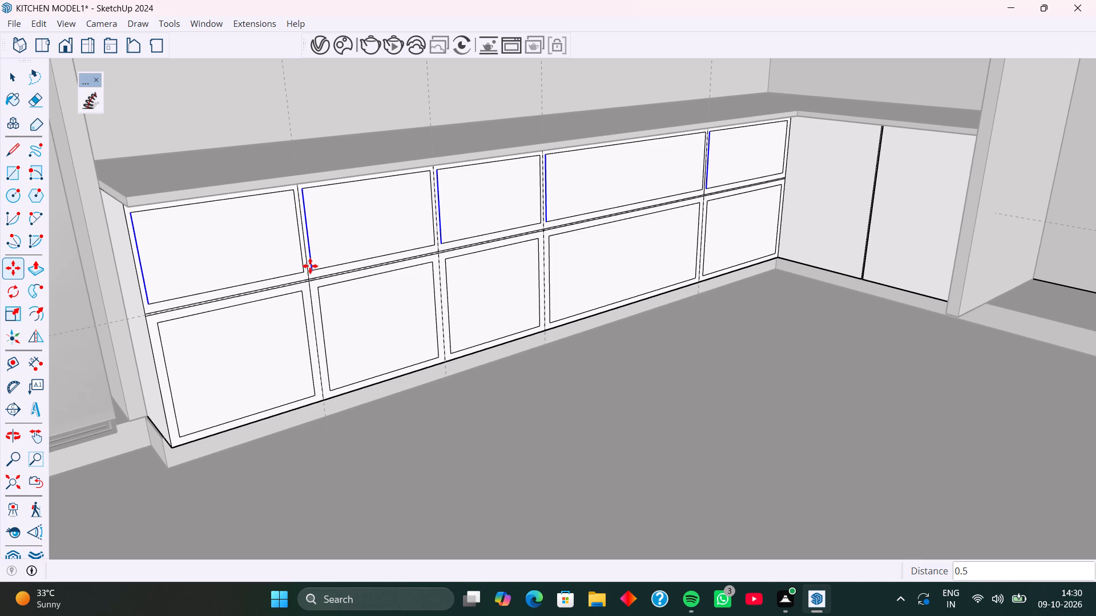
pyautogui.press('space')
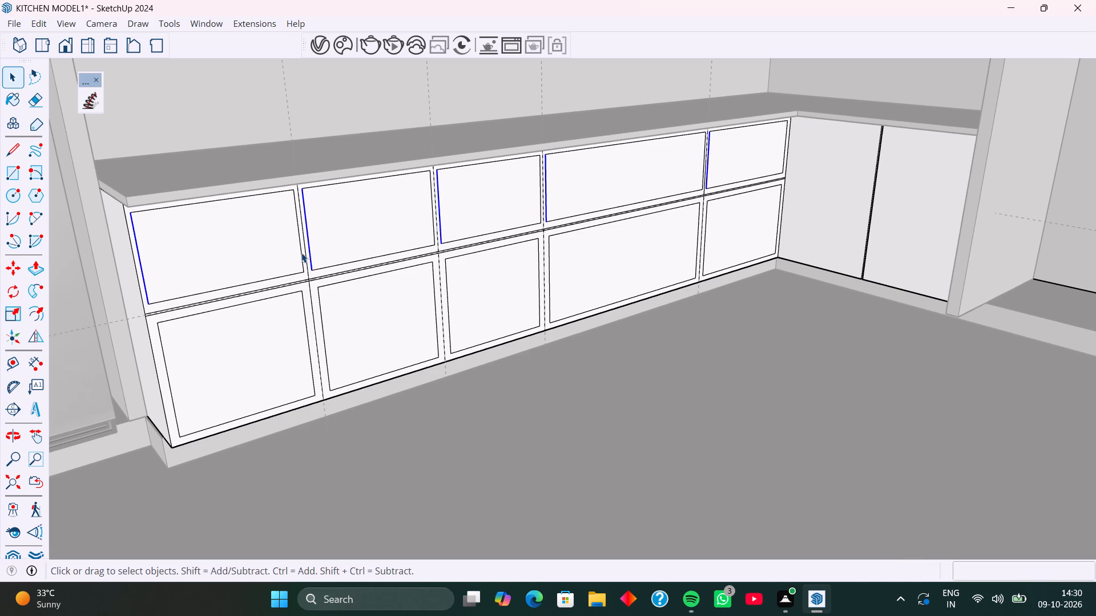
# Erase the four vertical divider lines between the upper panels and the short piece crossing the horizontal gap at the divider nearest the corner.
pyautogui.press('e')
pyautogui.scroll(7, 307, 245)
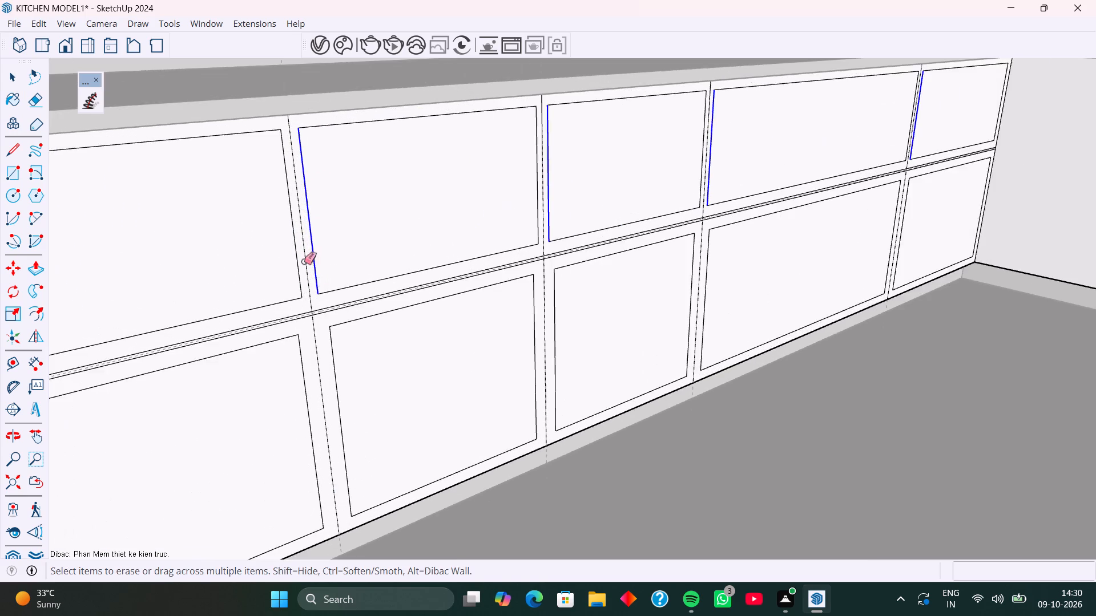
pyautogui.scroll(3, 304, 261)
pyautogui.click(305, 262)
pyautogui.scroll(-9, 179, 257)
pyautogui.scroll(12, 423, 234)
pyautogui.click(414, 217)
pyautogui.scroll(-8, 336, 236)
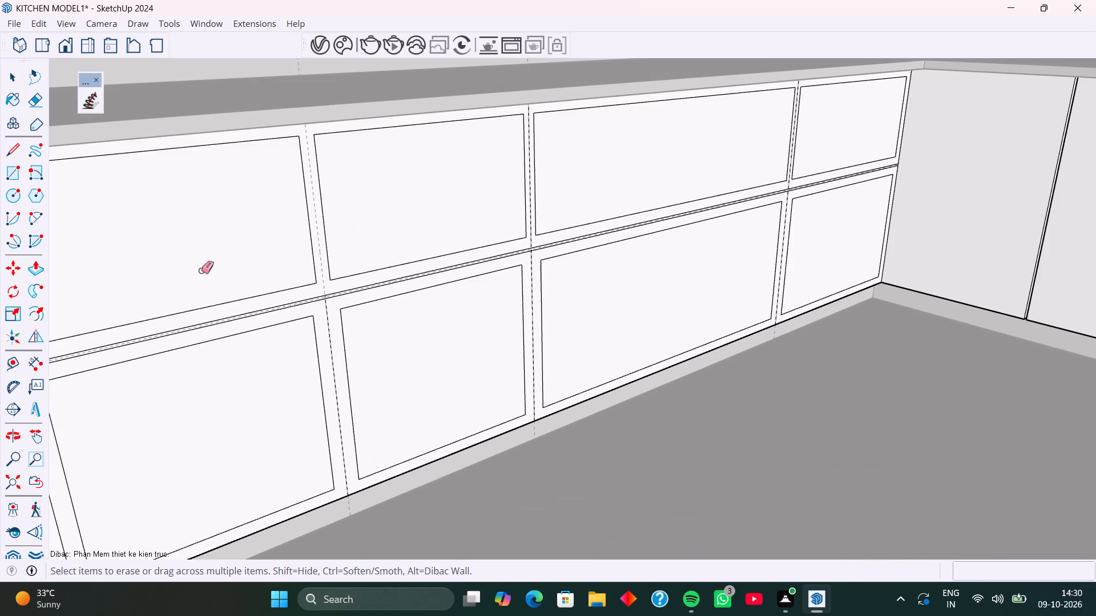
pyautogui.scroll(-3, 201, 270)
pyautogui.scroll(11, 505, 210)
pyautogui.moveTo(508, 211); pyautogui.dragTo(511, 211)
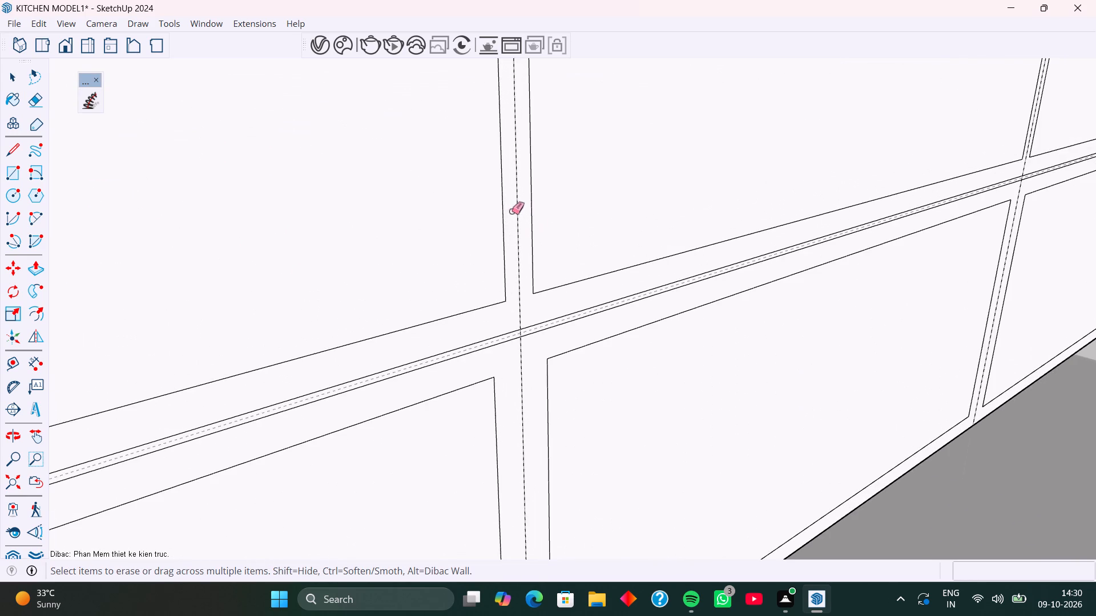
pyautogui.moveTo(511, 211); pyautogui.dragTo(519, 212)
pyautogui.scroll(-16, 245, 281)
pyautogui.scroll(2, 575, 210)
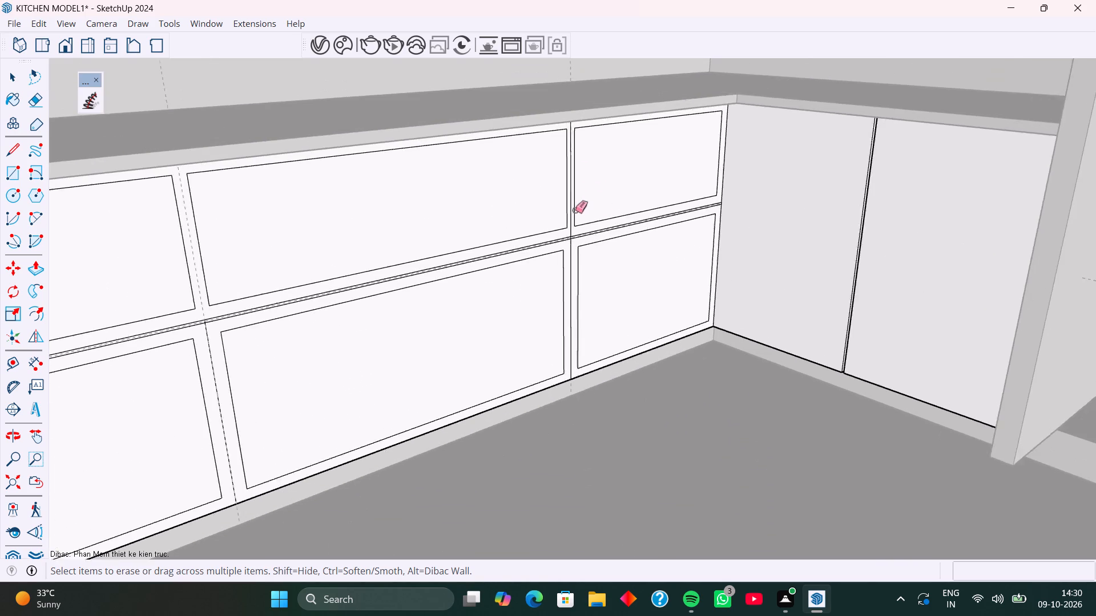
pyautogui.scroll(9, 575, 210)
pyautogui.moveTo(573, 210); pyautogui.dragTo(561, 212)
pyautogui.scroll(-5, 531, 254)
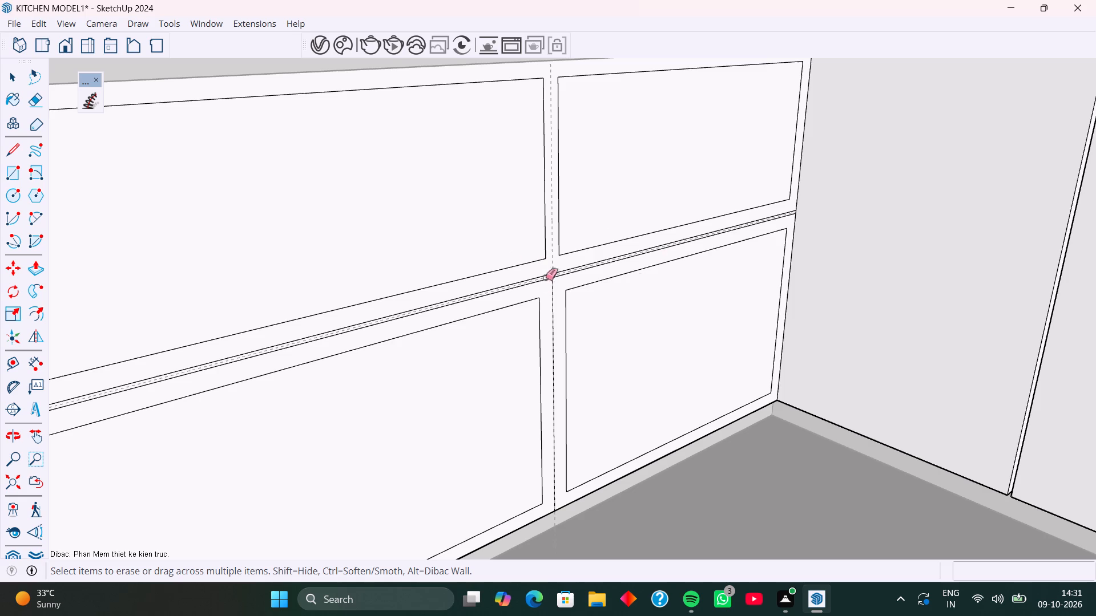
pyautogui.scroll(20, 550, 283)
pyautogui.scroll(7, 550, 283)
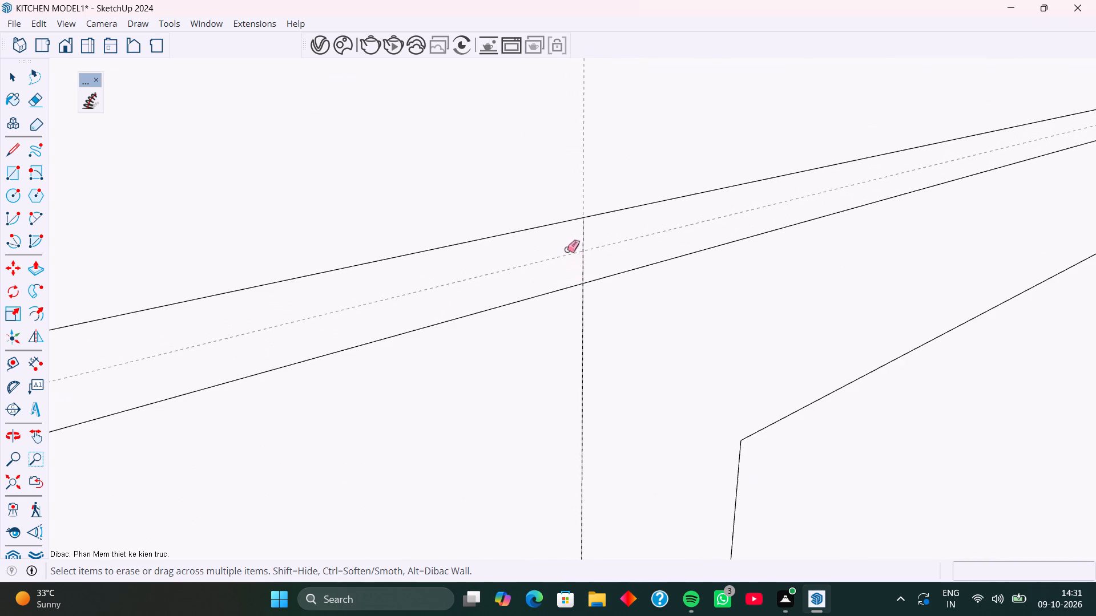
pyautogui.moveTo(568, 249); pyautogui.dragTo(590, 245)
# Move the refrigerator-side vertical edges of all five lower panels' inset outlines 0.5" toward the refrigerator.
pyautogui.scroll(-20, 554, 214)
pyautogui.scroll(-16, 554, 214)
pyautogui.moveTo(515, 314); pyautogui.dragTo(458, 311, button='middle')
pyautogui.scroll(-1, 478, 315)
pyautogui.moveTo(458, 311); pyautogui.dragTo(446, 309, button='middle')
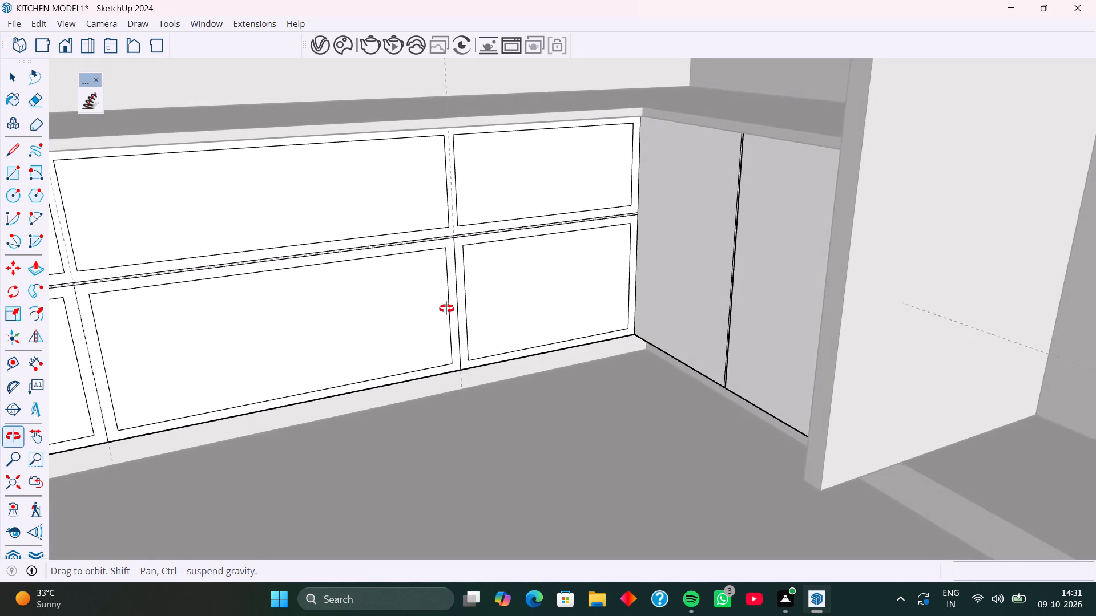
pyautogui.moveTo(446, 309); pyautogui.dragTo(450, 305, button='middle')
pyautogui.scroll(-1, 382, 304)
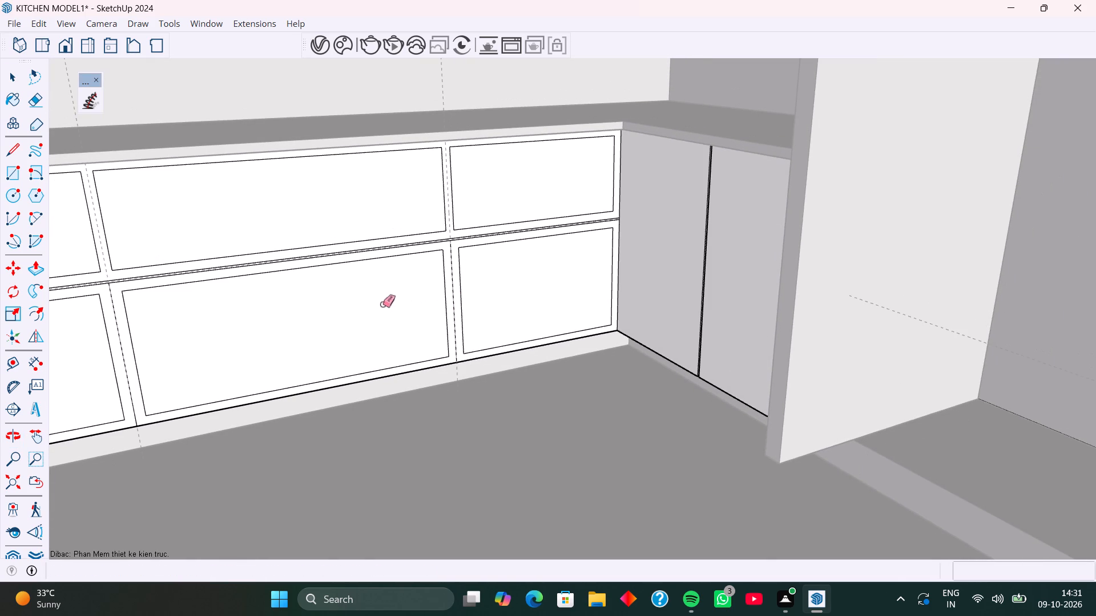
pyautogui.press('space')
pyautogui.click(462, 299)
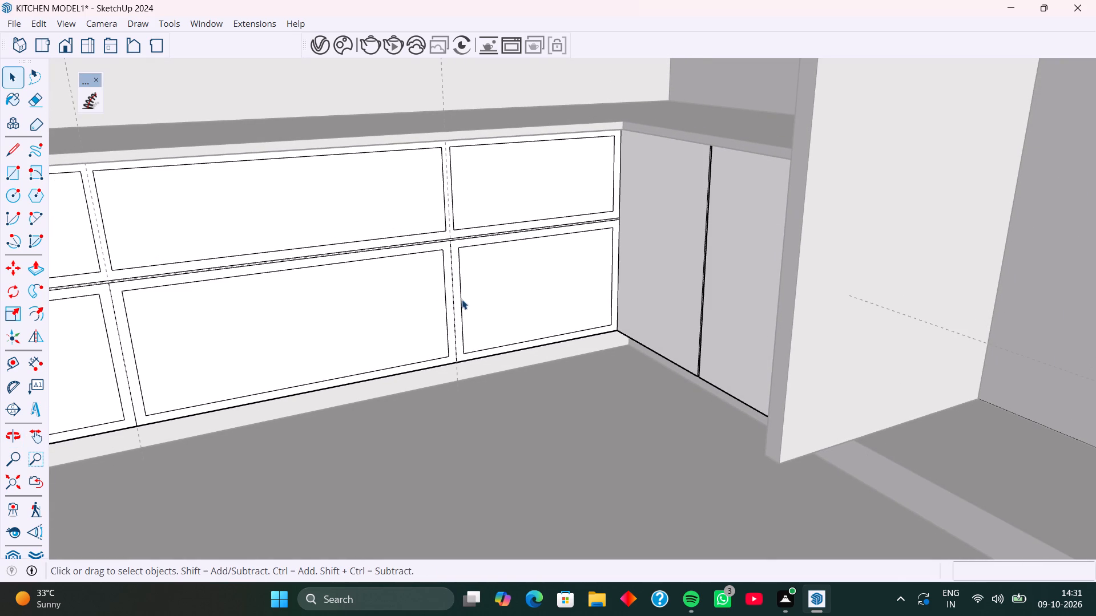
pyautogui.keyDown('shift'); pyautogui.click(132, 348); pyautogui.keyUp('shift')
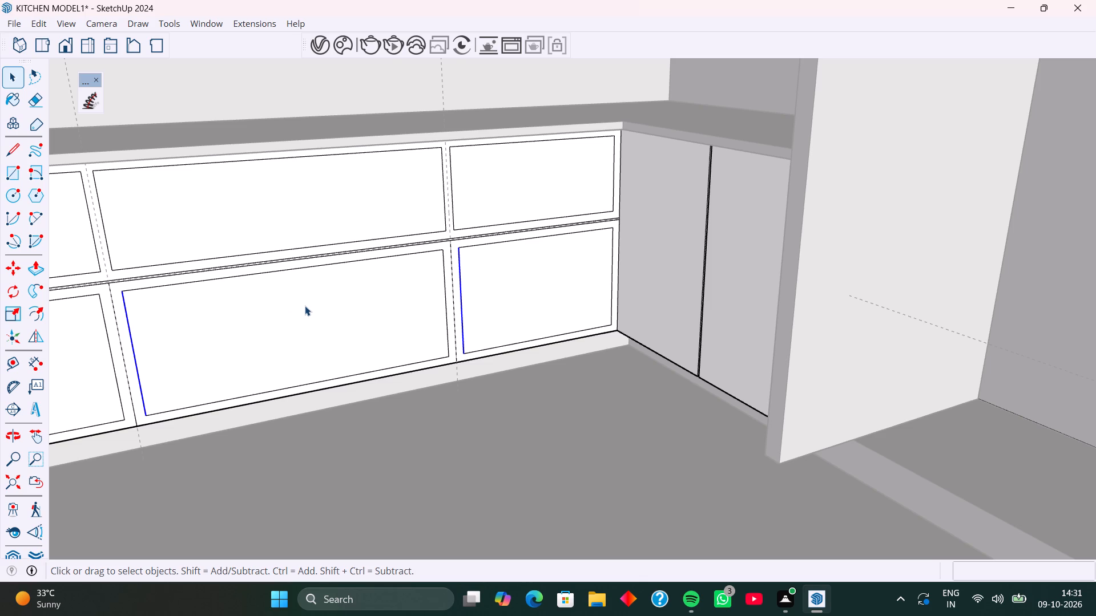
pyautogui.scroll(-5, 526, 311)
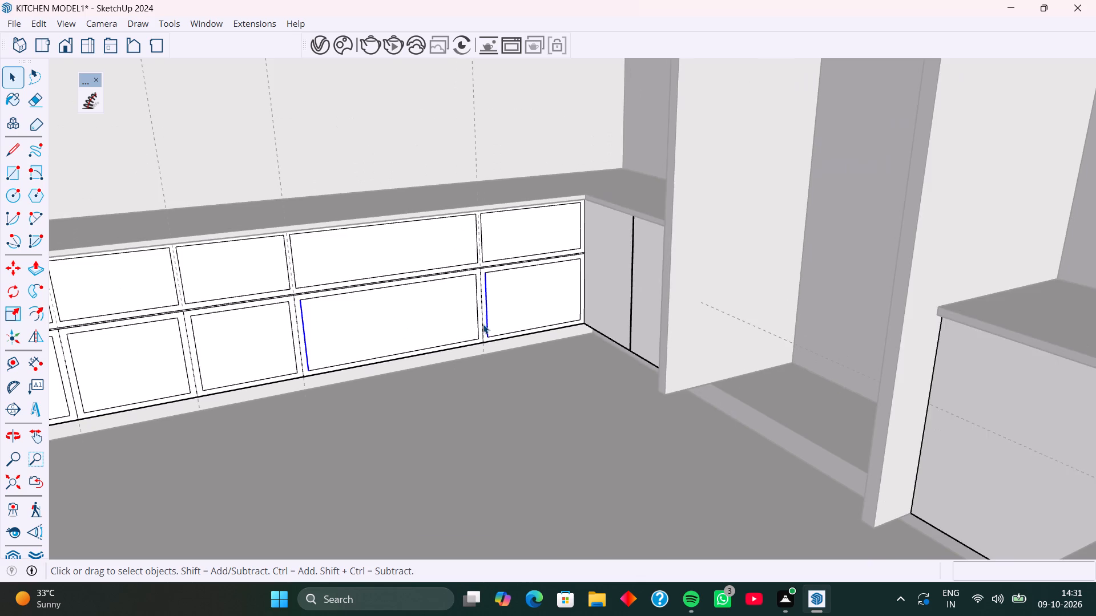
pyautogui.keyDown('shift'); pyautogui.moveTo(382, 319); pyautogui.dragTo(784, 277, button='middle'); pyautogui.keyUp('shift')
pyautogui.moveTo(678, 368); pyautogui.dragTo(642, 371, button='middle')
pyautogui.keyDown('shift'); pyautogui.scroll(3, 636, 319); pyautogui.keyUp('shift')
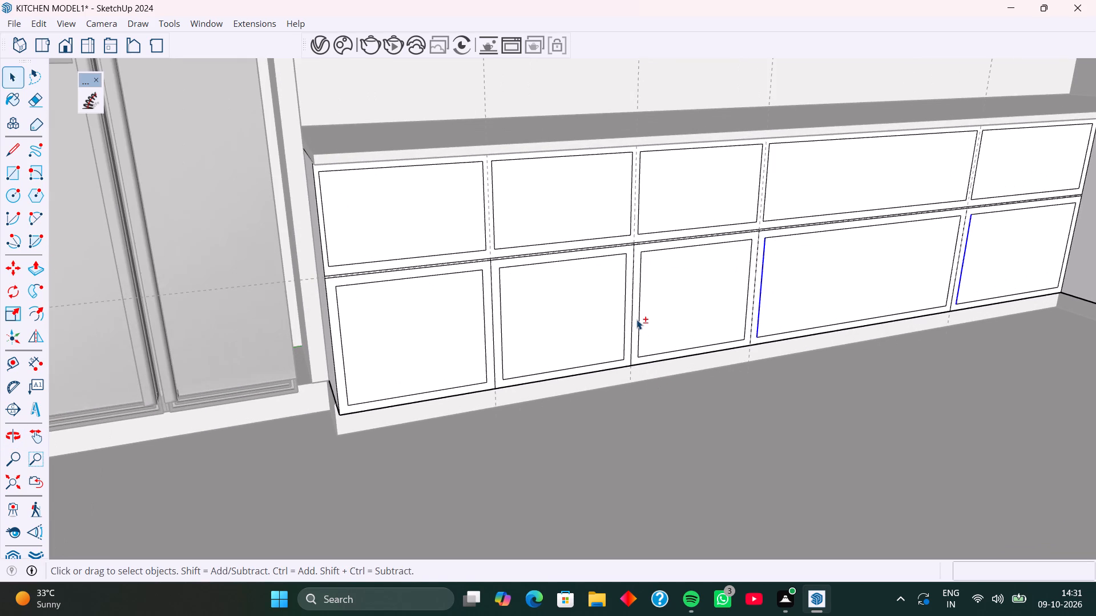
pyautogui.keyDown('shift'); pyautogui.click(638, 319); pyautogui.keyUp('shift')
pyautogui.keyDown('shift'); pyautogui.click(501, 343); pyautogui.keyUp('shift')
pyautogui.keyDown('shift'); pyautogui.click(342, 359); pyautogui.keyUp('shift')
pyautogui.press('m')
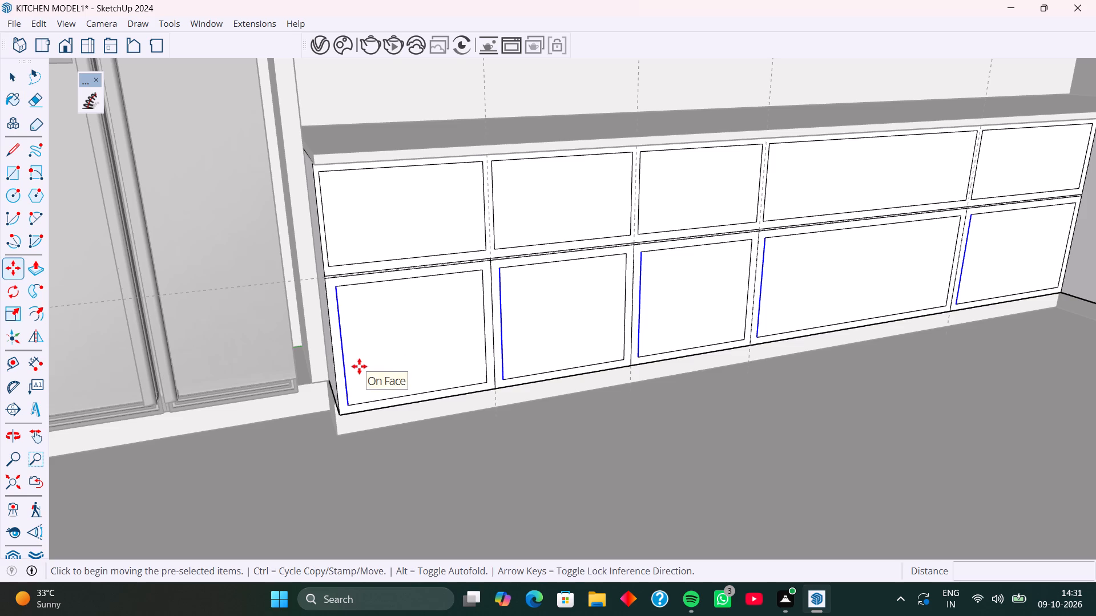
pyautogui.click(348, 404)
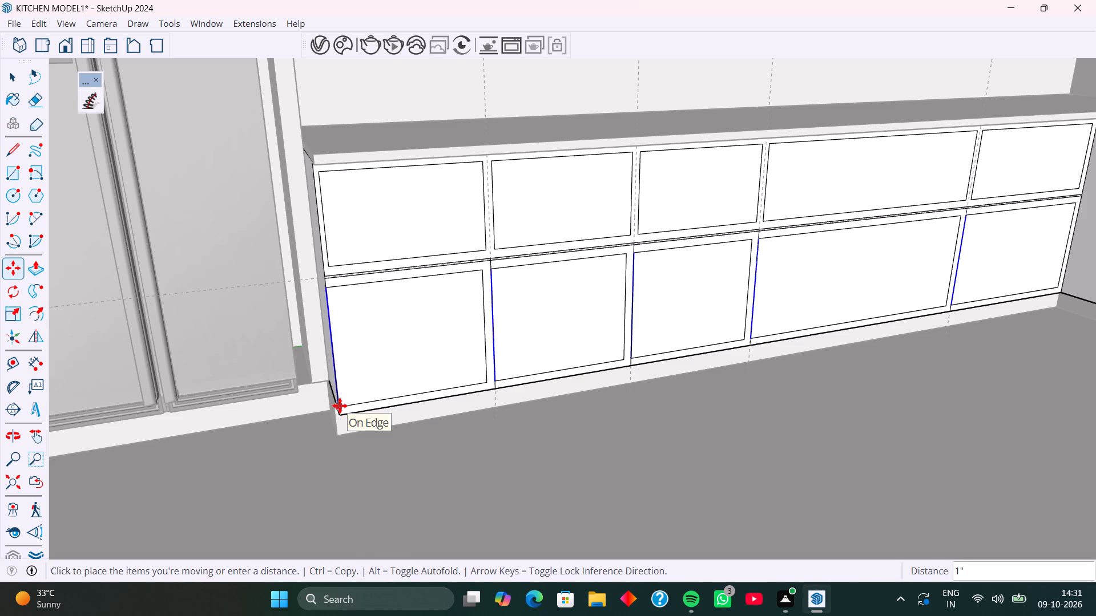
pyautogui.write('0.5')
pyautogui.press('Return')
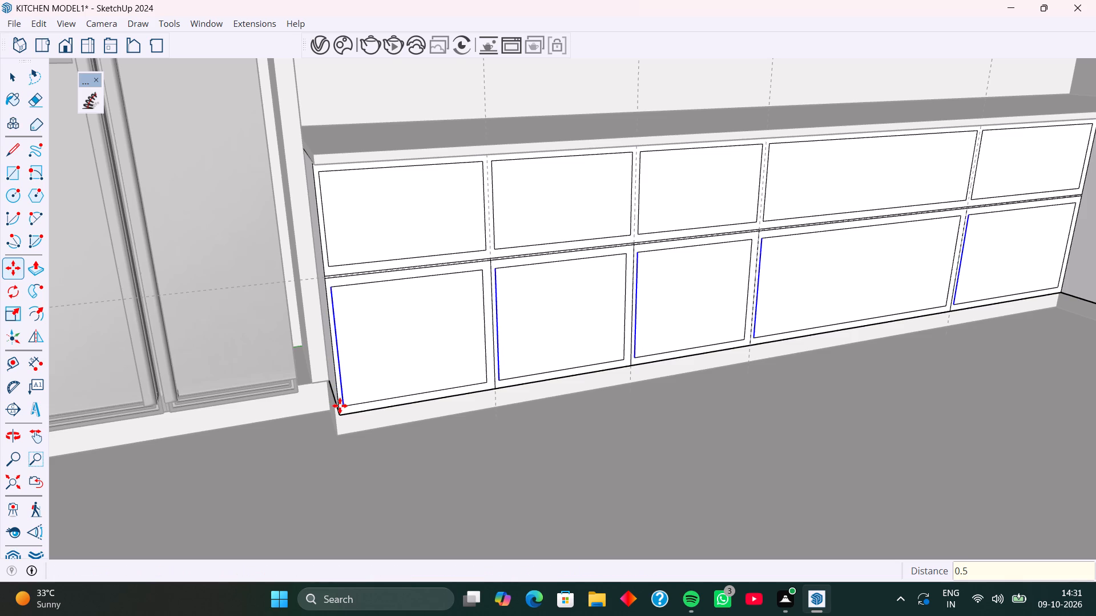
pyautogui.press('space')
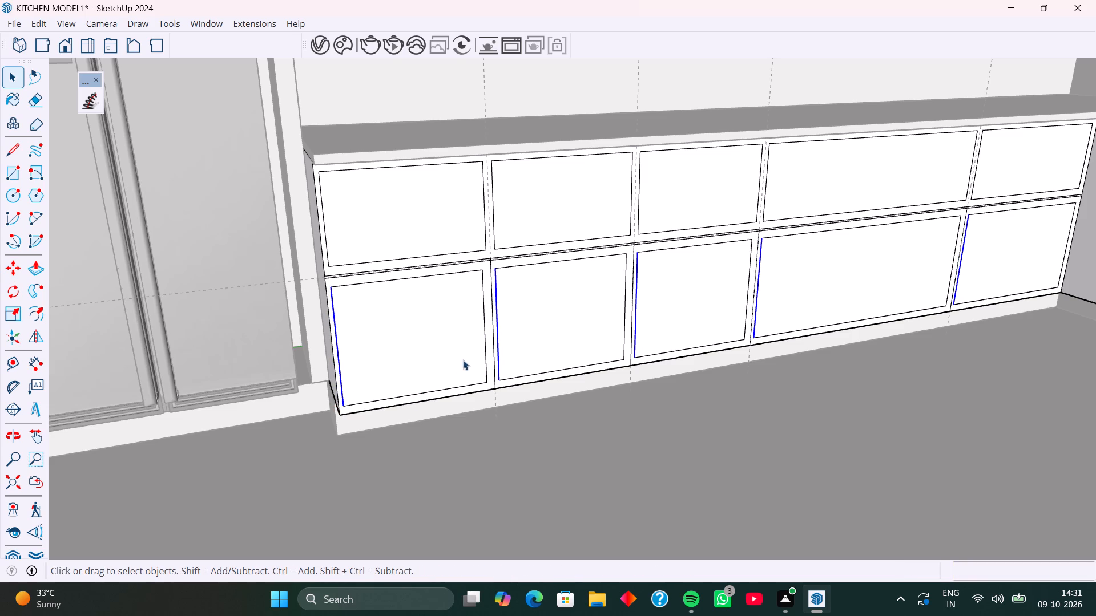
# Move the corner-side vertical edges of the lower panels' inset outlines in the first four columns 0.5" toward the corner.
pyautogui.click(485, 356)
pyautogui.scroll(-2, 354, 368)
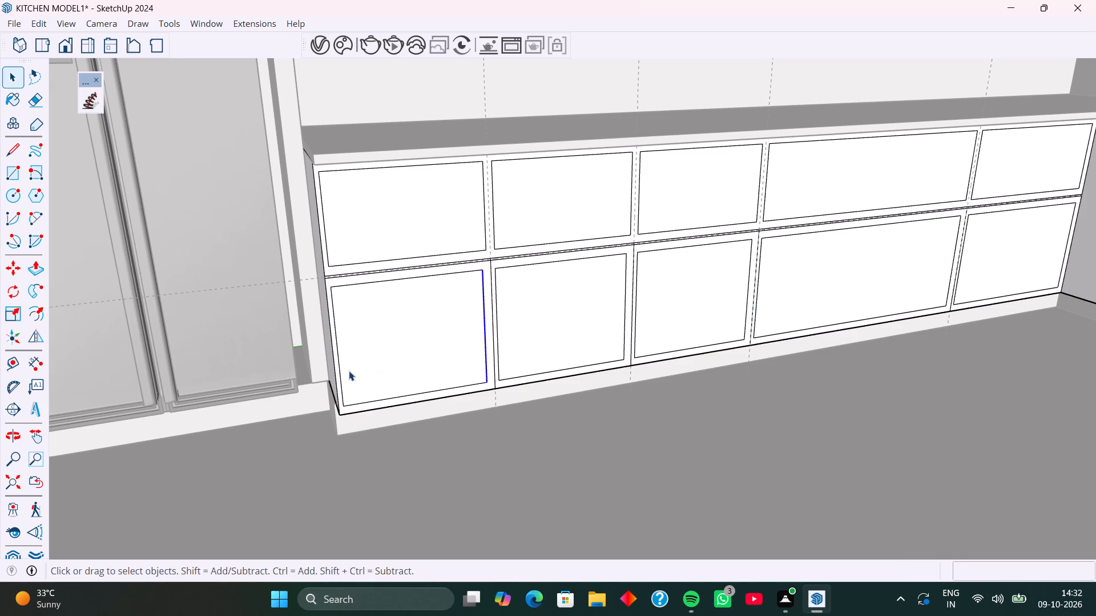
pyautogui.scroll(-2, 349, 371)
pyautogui.keyDown('shift'); pyautogui.moveTo(495, 365); pyautogui.dragTo(412, 420, button='middle'); pyautogui.keyUp('shift')
pyautogui.keyDown('shift'); pyautogui.scroll(3, 448, 396); pyautogui.keyUp('shift')
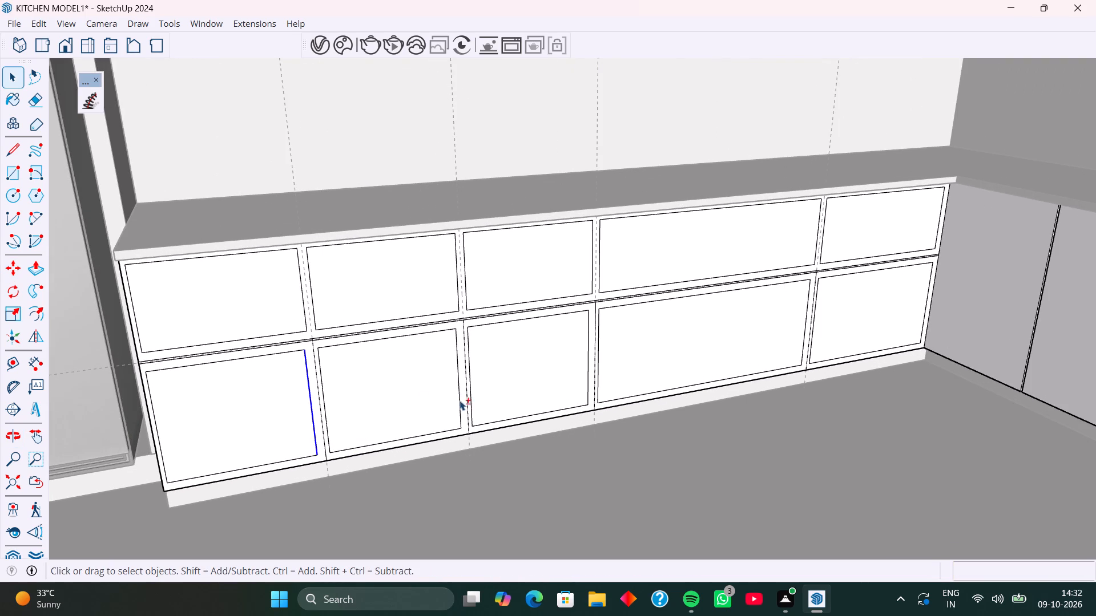
pyautogui.keyDown('shift'); pyautogui.click(460, 403); pyautogui.keyUp('shift')
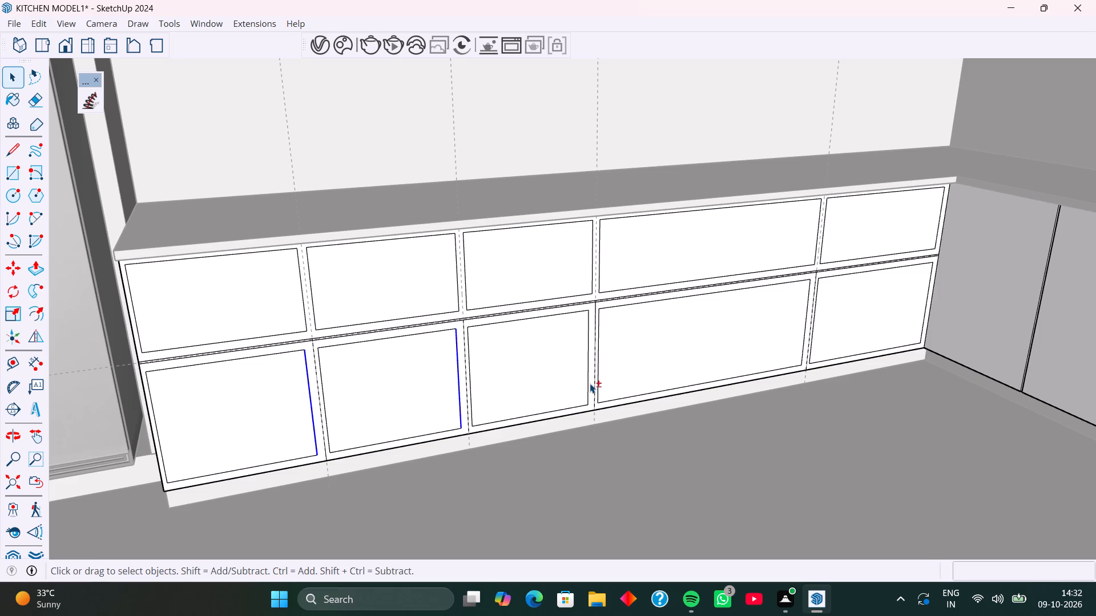
pyautogui.keyDown('shift'); pyautogui.click(589, 383); pyautogui.keyUp('shift')
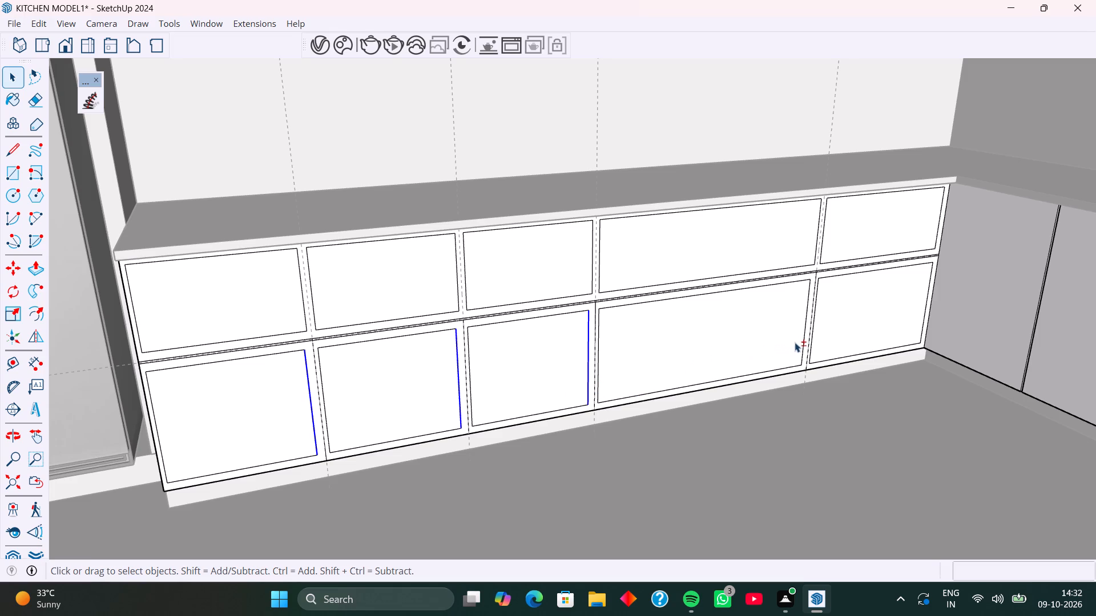
pyautogui.keyDown('shift'); pyautogui.click(803, 341); pyautogui.keyUp('shift')
pyautogui.press('m')
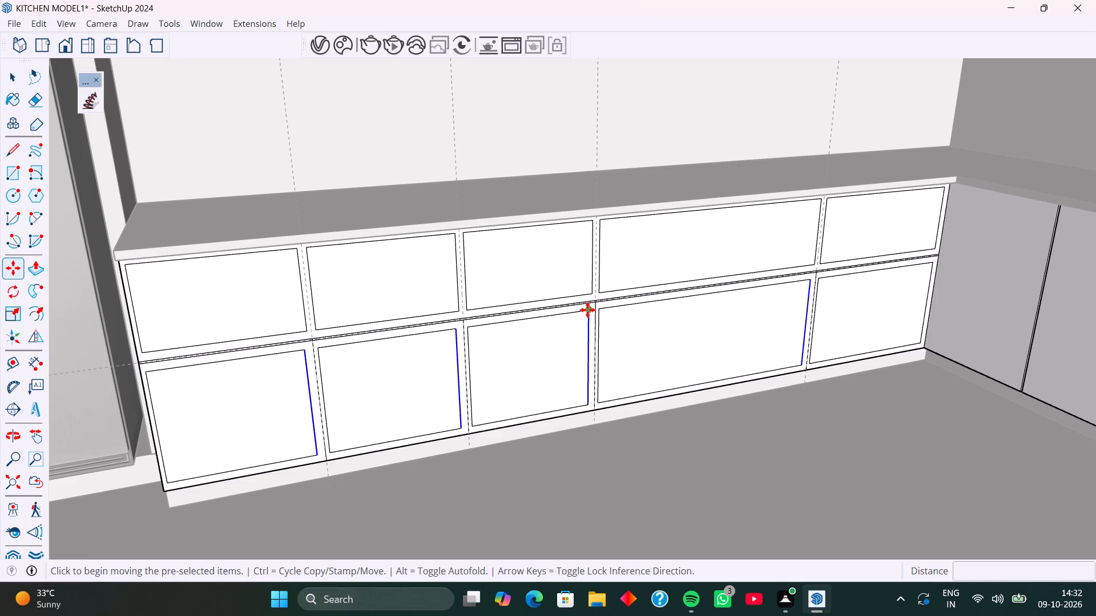
pyautogui.click(589, 310)
pyautogui.press('Left')
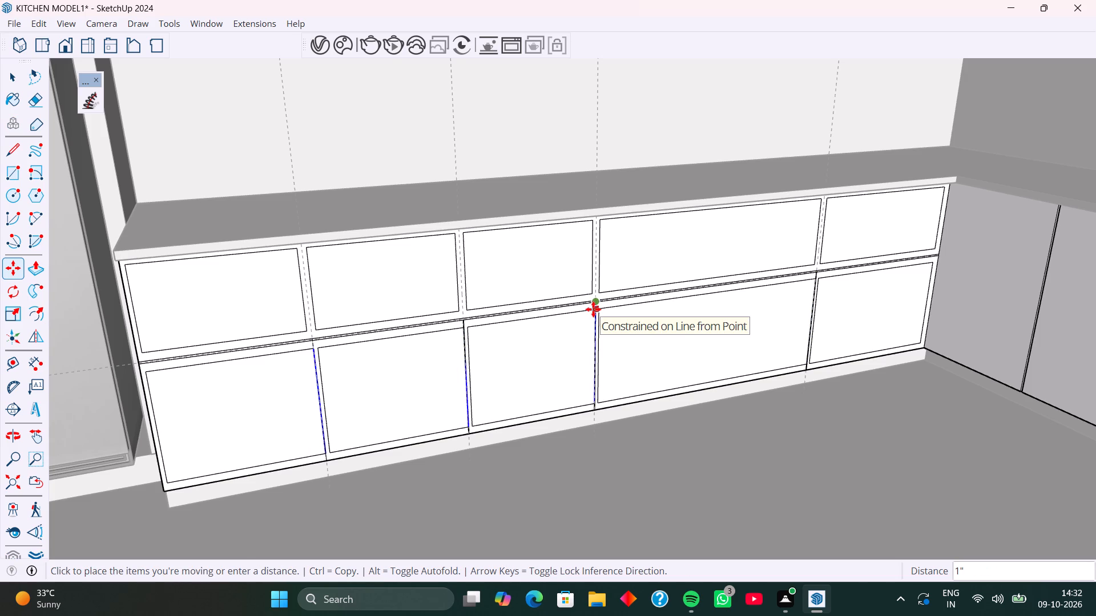
pyautogui.write('0.5')
pyautogui.press('Return')
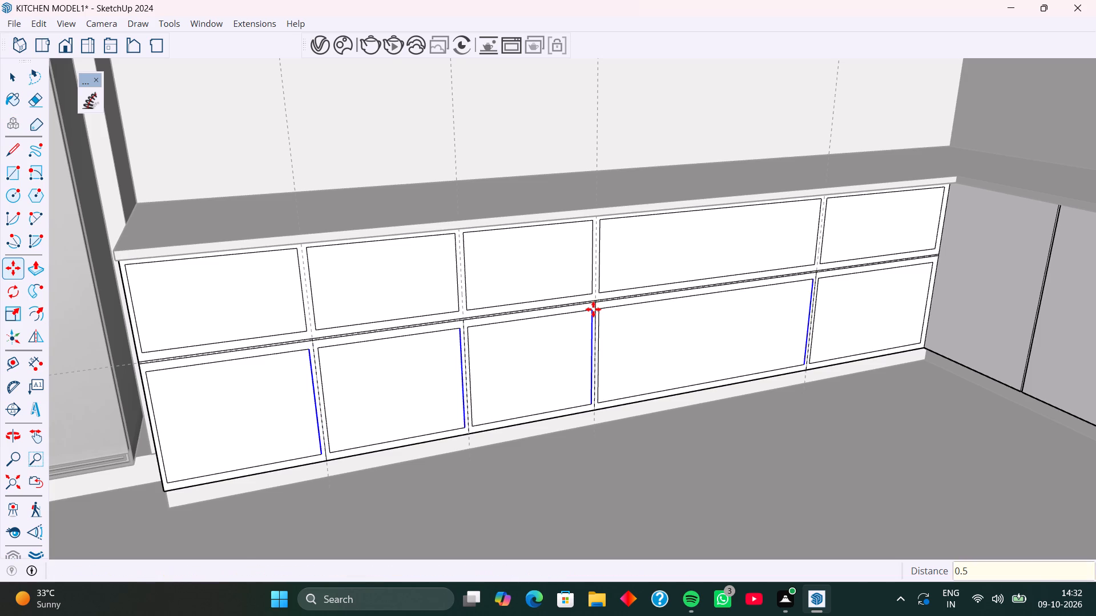
# Erase the two vertical divider lines nearest the refrigerator between the lower panels, including their short pieces crossing the horizontal gap.
pyautogui.press('e')
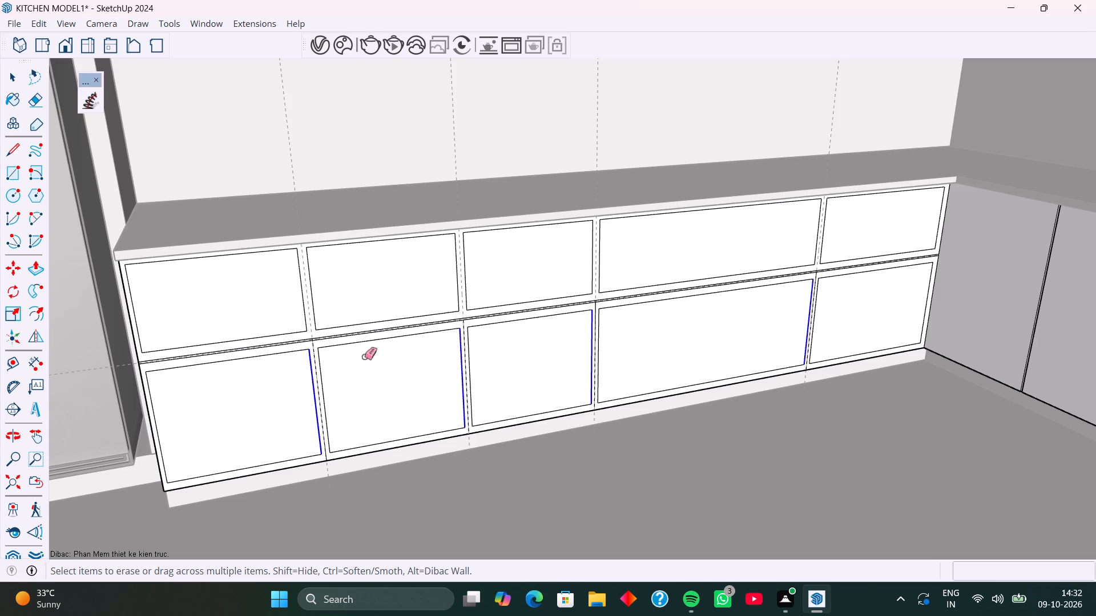
pyautogui.scroll(20, 321, 356)
pyautogui.moveTo(288, 298); pyautogui.dragTo(309, 294)
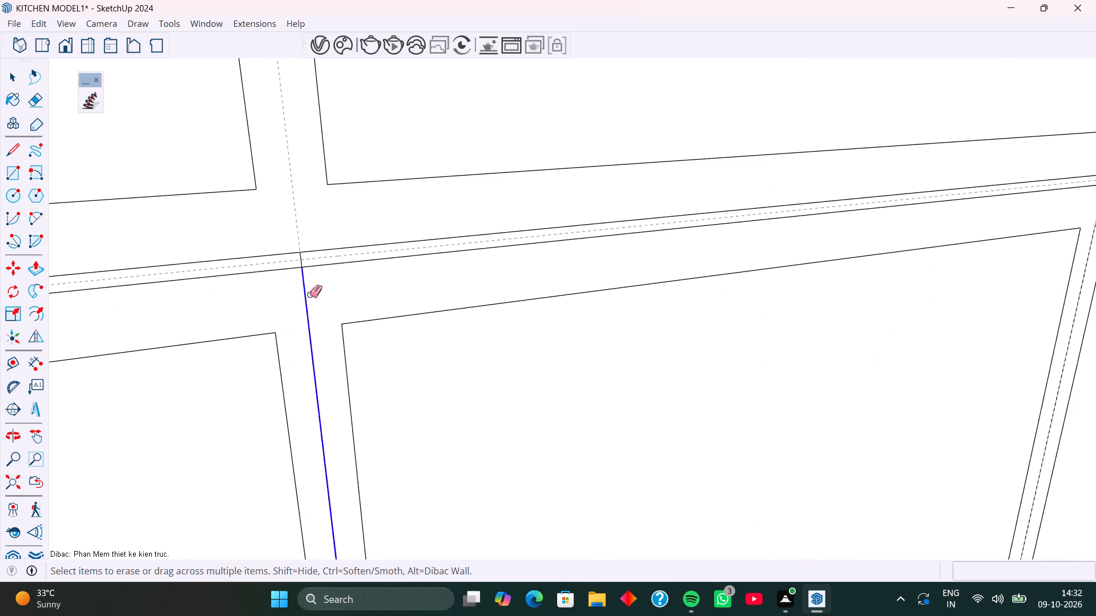
pyautogui.moveTo(309, 294); pyautogui.dragTo(313, 294)
pyautogui.scroll(8, 298, 264)
pyautogui.moveTo(298, 263); pyautogui.dragTo(314, 261)
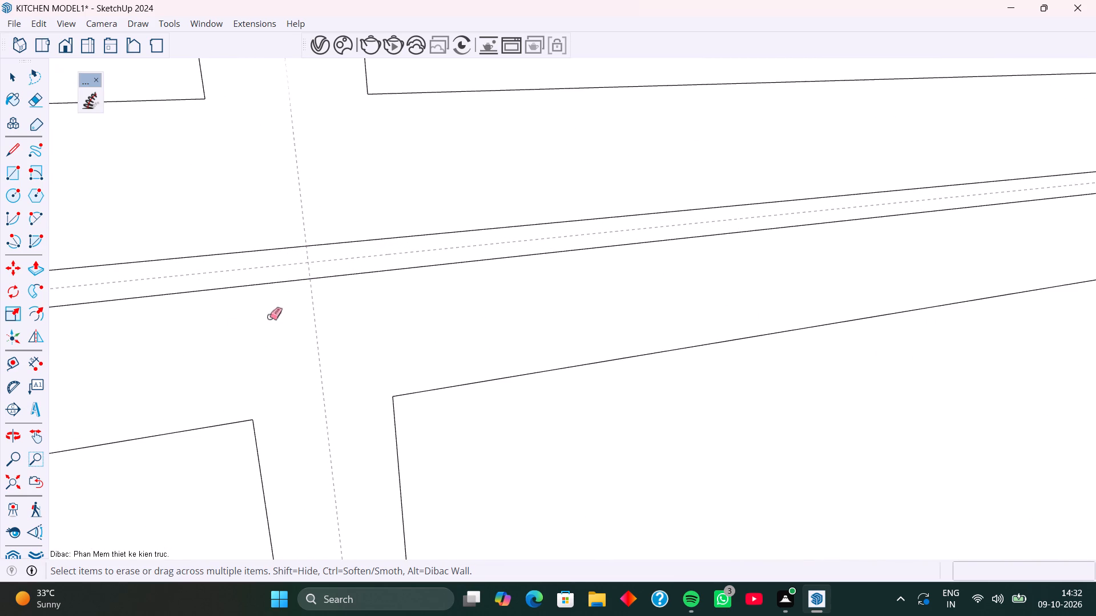
pyautogui.scroll(-20, 227, 334)
pyautogui.scroll(4, 648, 309)
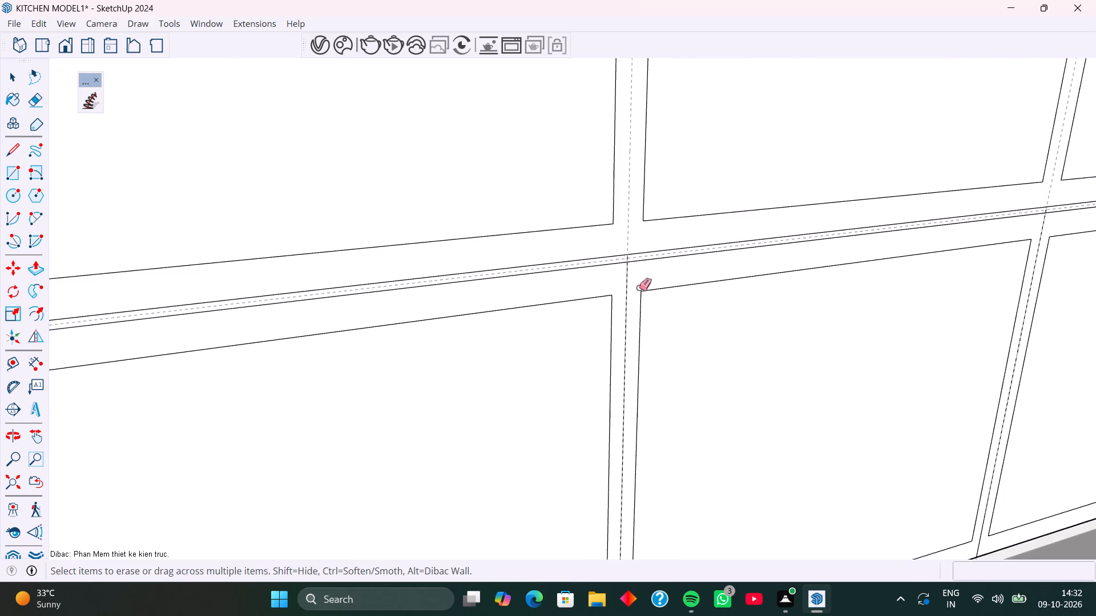
pyautogui.moveTo(637, 282); pyautogui.dragTo(615, 285)
pyautogui.scroll(15, 628, 257)
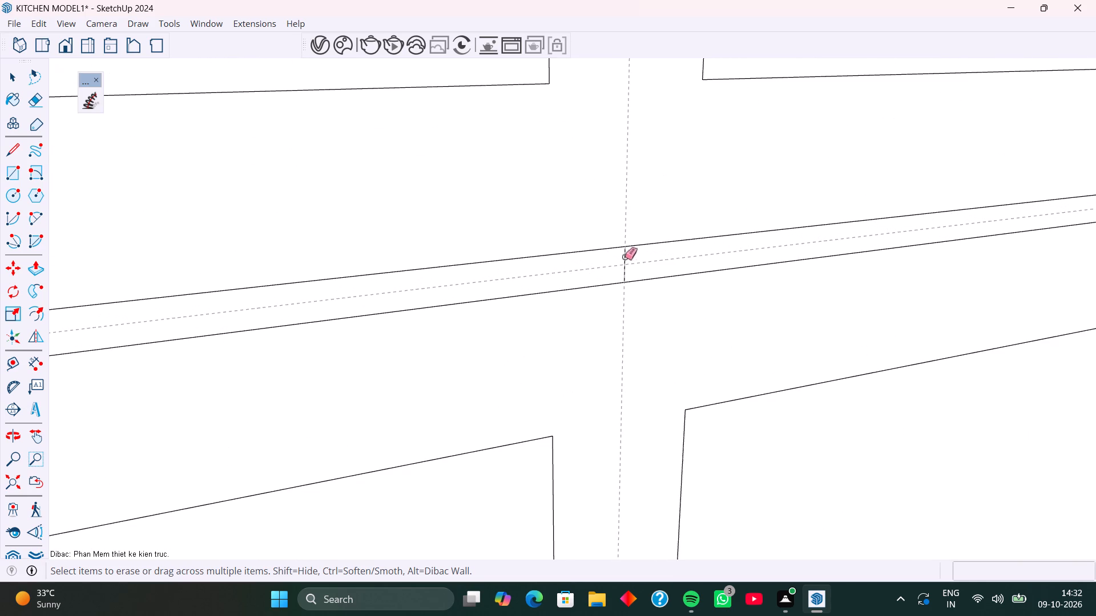
pyautogui.moveTo(624, 257); pyautogui.dragTo(635, 256)
# Erase the two vertical divider lines nearest the corner between the lower panels, including their short pieces crossing the horizontal gap.
pyautogui.scroll(-20, 473, 319)
pyautogui.scroll(-6, 473, 319)
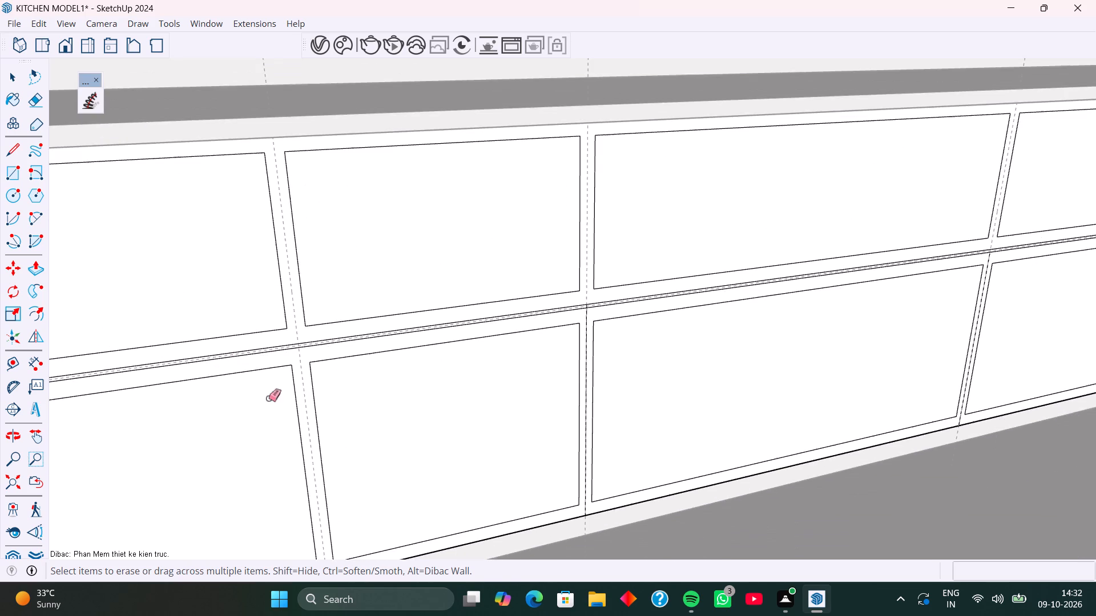
pyautogui.scroll(10, 582, 436)
pyautogui.moveTo(586, 430); pyautogui.dragTo(605, 426)
pyautogui.scroll(-9, 505, 406)
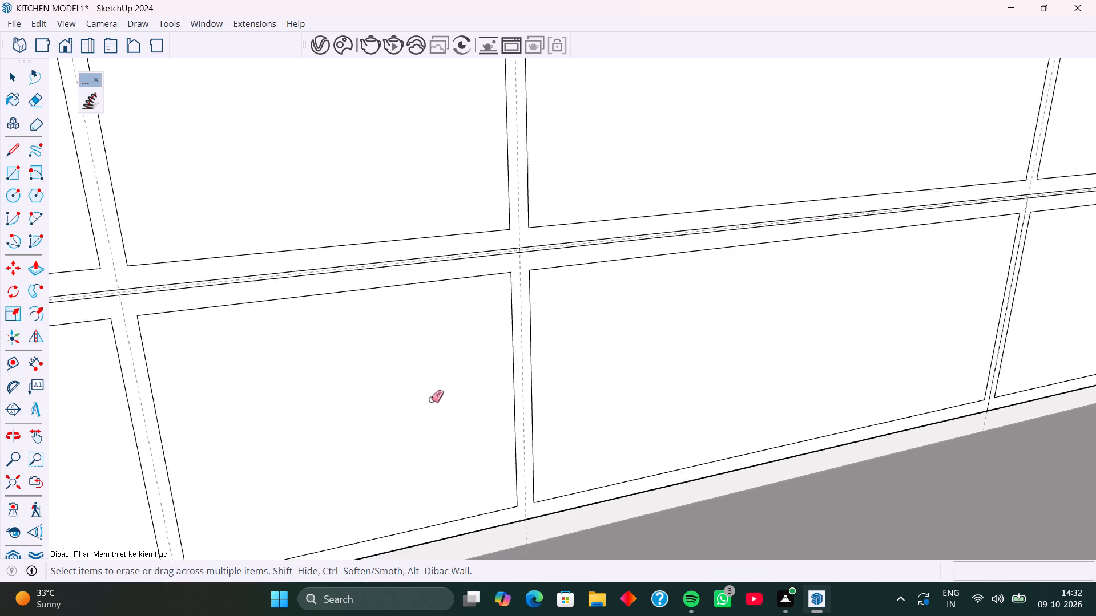
pyautogui.scroll(-2, 431, 399)
pyautogui.scroll(20, 519, 279)
pyautogui.scroll(1, 519, 279)
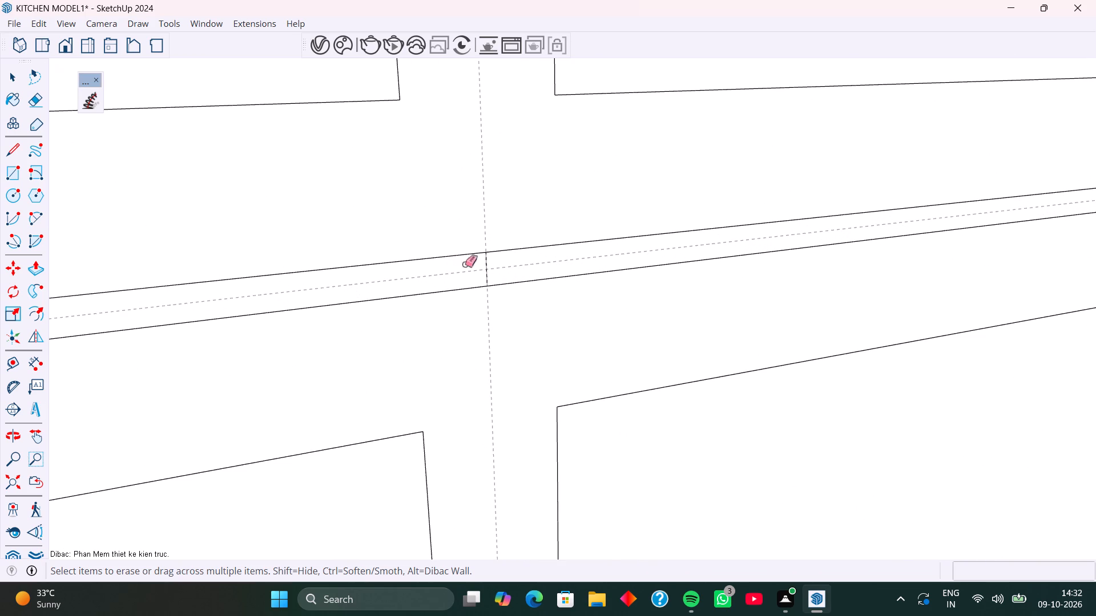
pyautogui.moveTo(473, 263); pyautogui.dragTo(500, 258)
pyautogui.scroll(-20, 325, 326)
pyautogui.scroll(-11, 325, 326)
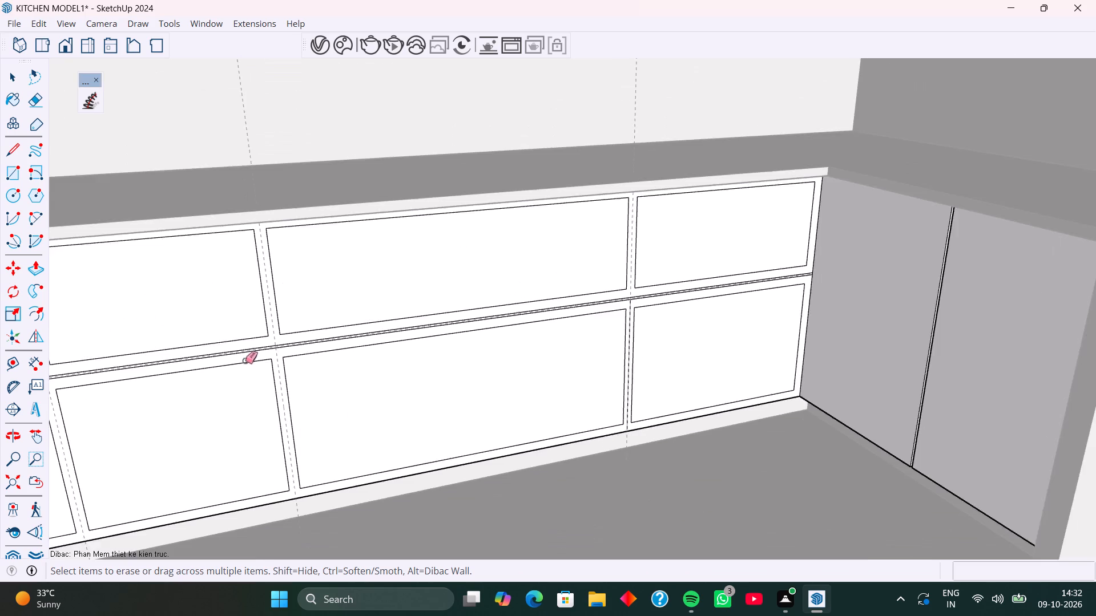
pyautogui.scroll(-2, 245, 360)
pyautogui.scroll(14, 565, 382)
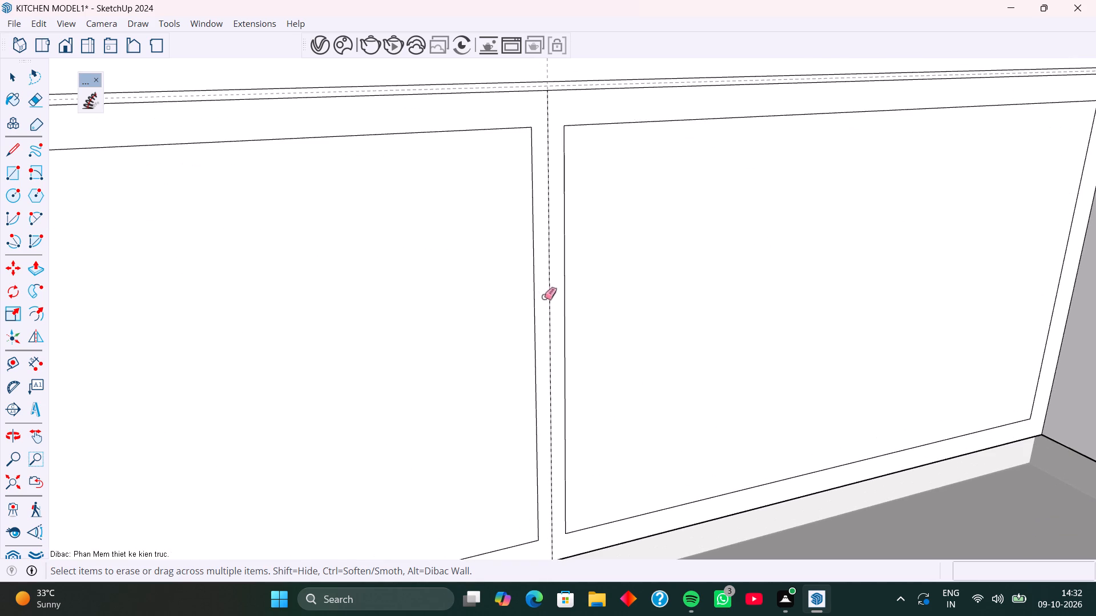
pyautogui.moveTo(544, 297); pyautogui.dragTo(556, 296)
pyautogui.scroll(-5, 556, 296)
pyautogui.scroll(12, 545, 163)
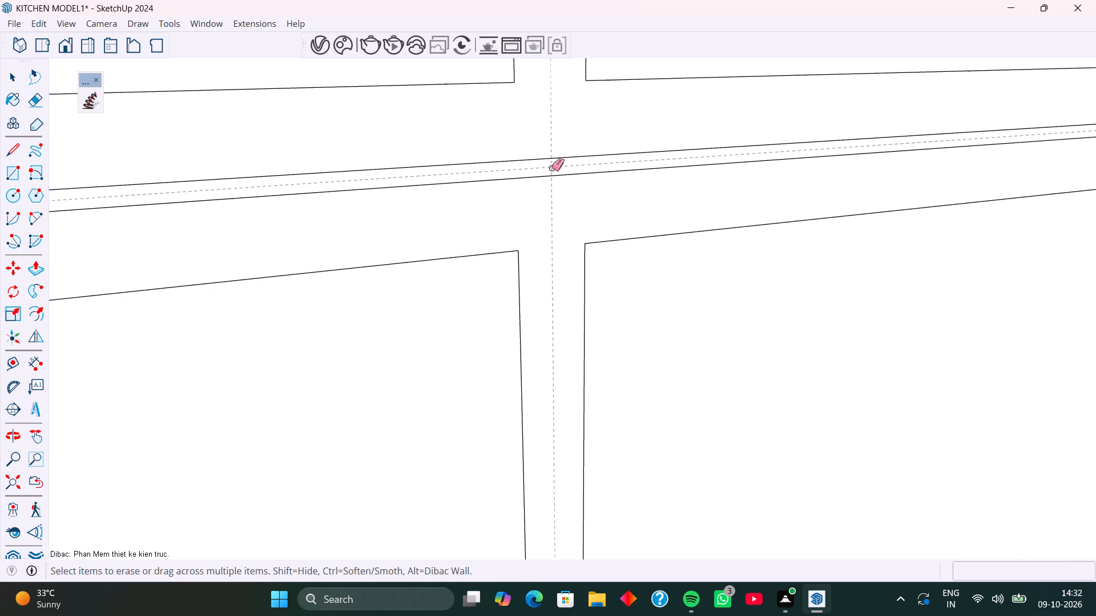
pyautogui.moveTo(546, 166); pyautogui.dragTo(552, 165)
pyautogui.scroll(-20, 504, 218)
pyautogui.scroll(-1, 504, 218)
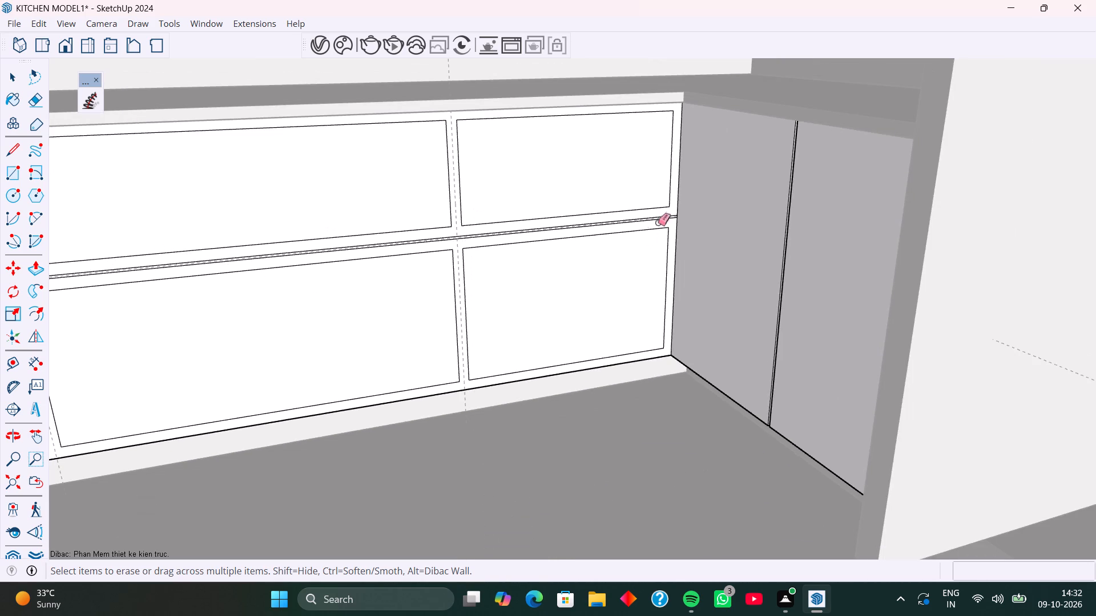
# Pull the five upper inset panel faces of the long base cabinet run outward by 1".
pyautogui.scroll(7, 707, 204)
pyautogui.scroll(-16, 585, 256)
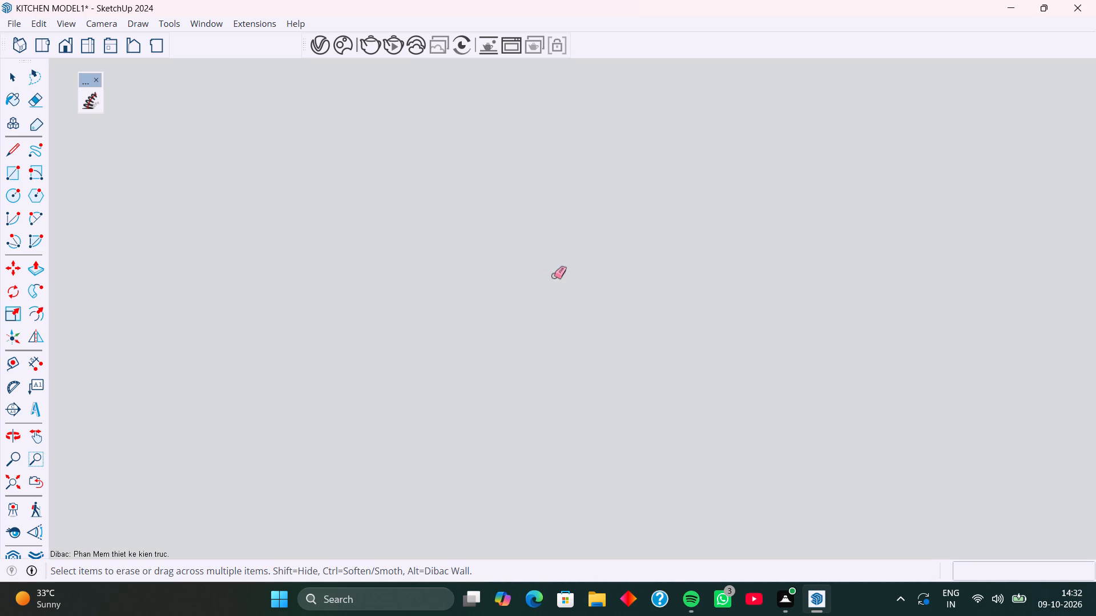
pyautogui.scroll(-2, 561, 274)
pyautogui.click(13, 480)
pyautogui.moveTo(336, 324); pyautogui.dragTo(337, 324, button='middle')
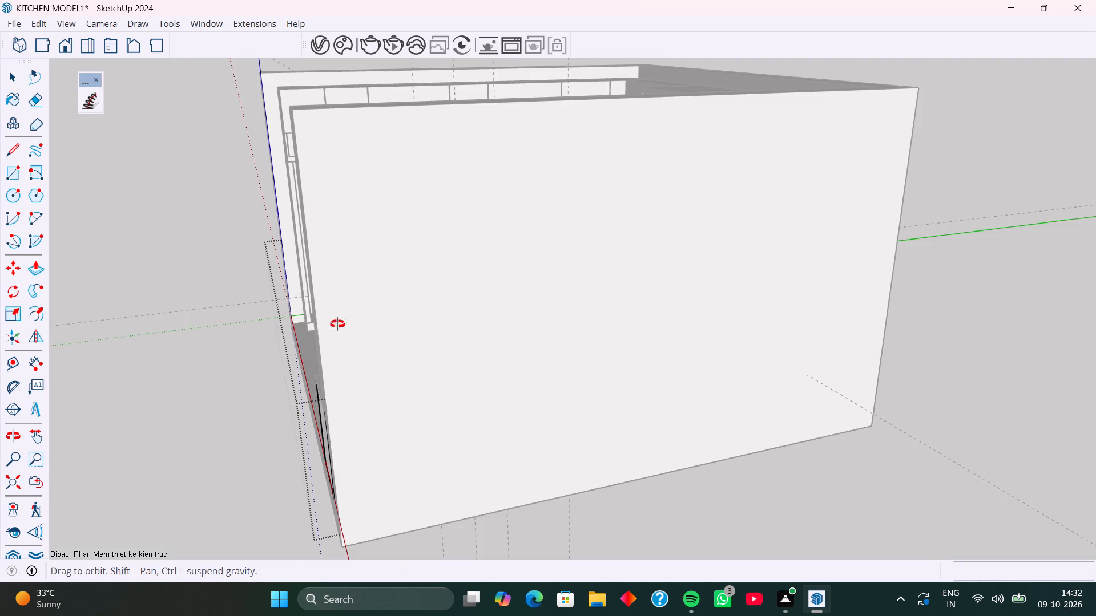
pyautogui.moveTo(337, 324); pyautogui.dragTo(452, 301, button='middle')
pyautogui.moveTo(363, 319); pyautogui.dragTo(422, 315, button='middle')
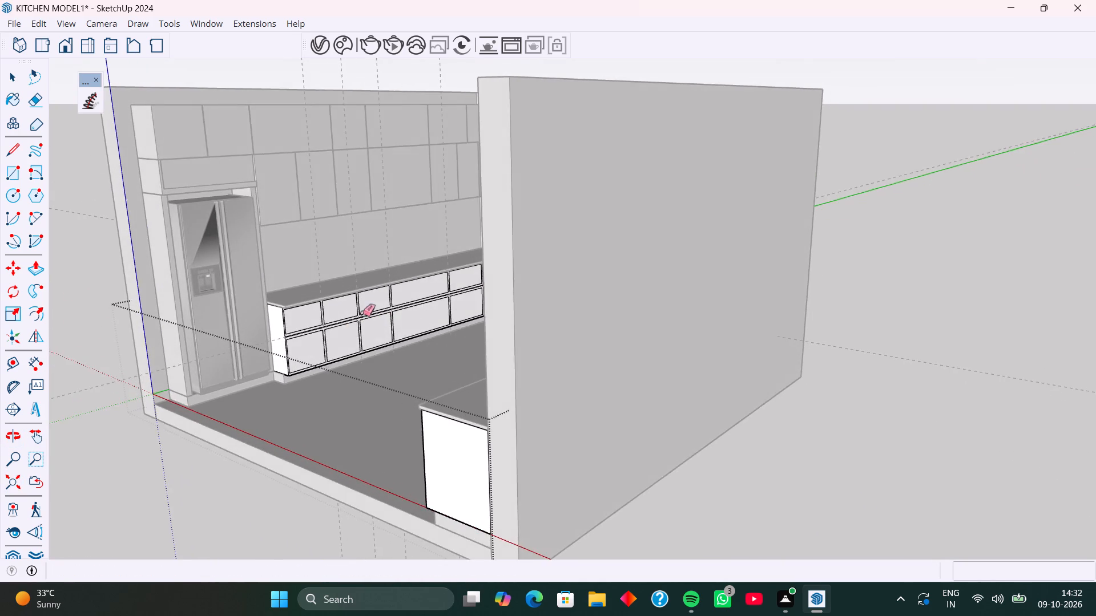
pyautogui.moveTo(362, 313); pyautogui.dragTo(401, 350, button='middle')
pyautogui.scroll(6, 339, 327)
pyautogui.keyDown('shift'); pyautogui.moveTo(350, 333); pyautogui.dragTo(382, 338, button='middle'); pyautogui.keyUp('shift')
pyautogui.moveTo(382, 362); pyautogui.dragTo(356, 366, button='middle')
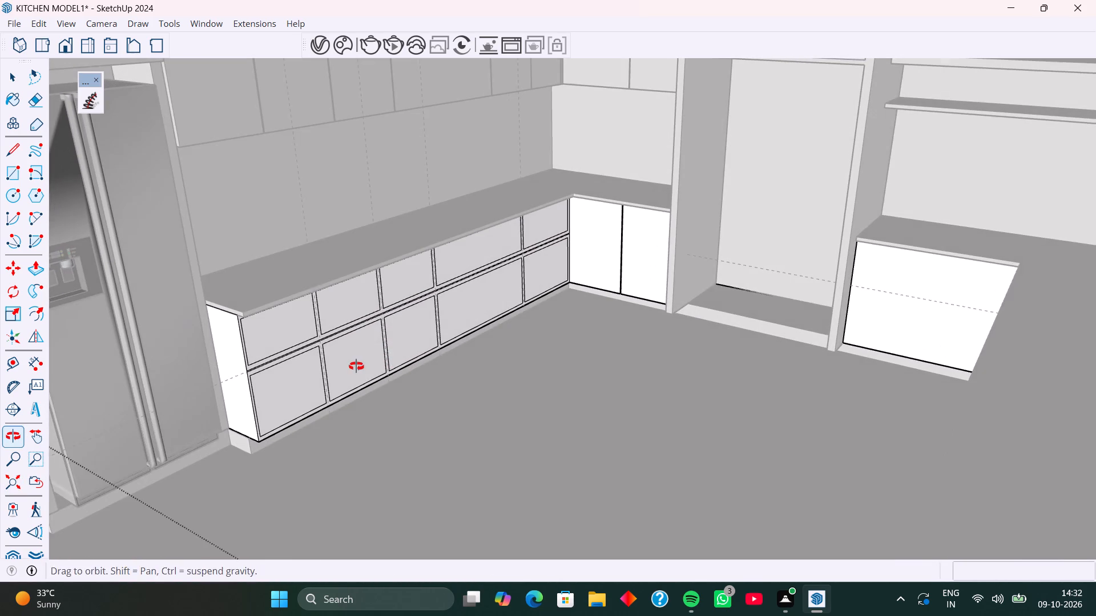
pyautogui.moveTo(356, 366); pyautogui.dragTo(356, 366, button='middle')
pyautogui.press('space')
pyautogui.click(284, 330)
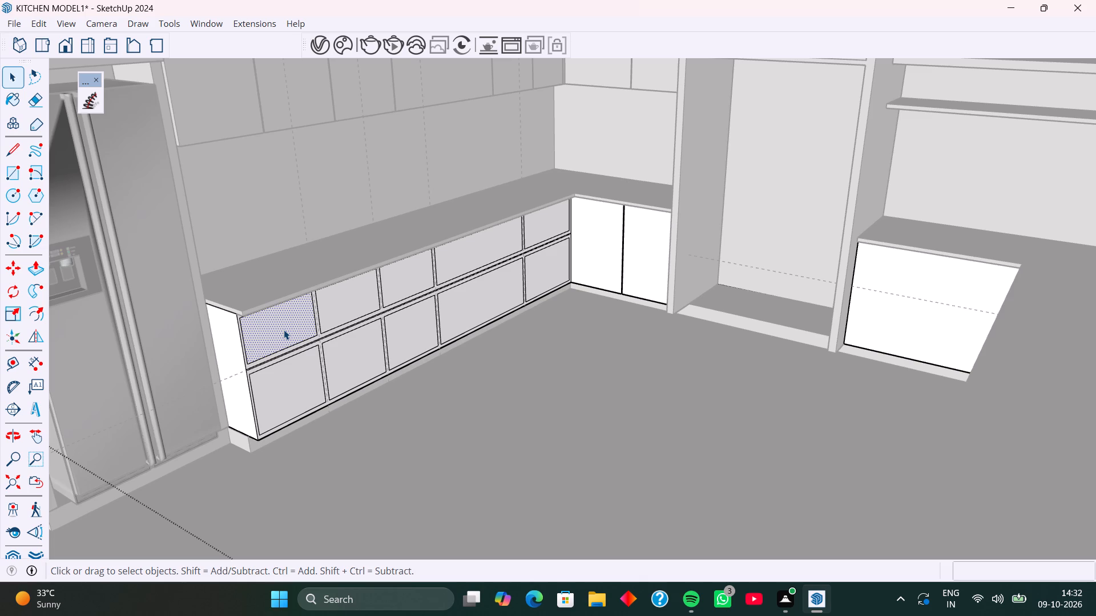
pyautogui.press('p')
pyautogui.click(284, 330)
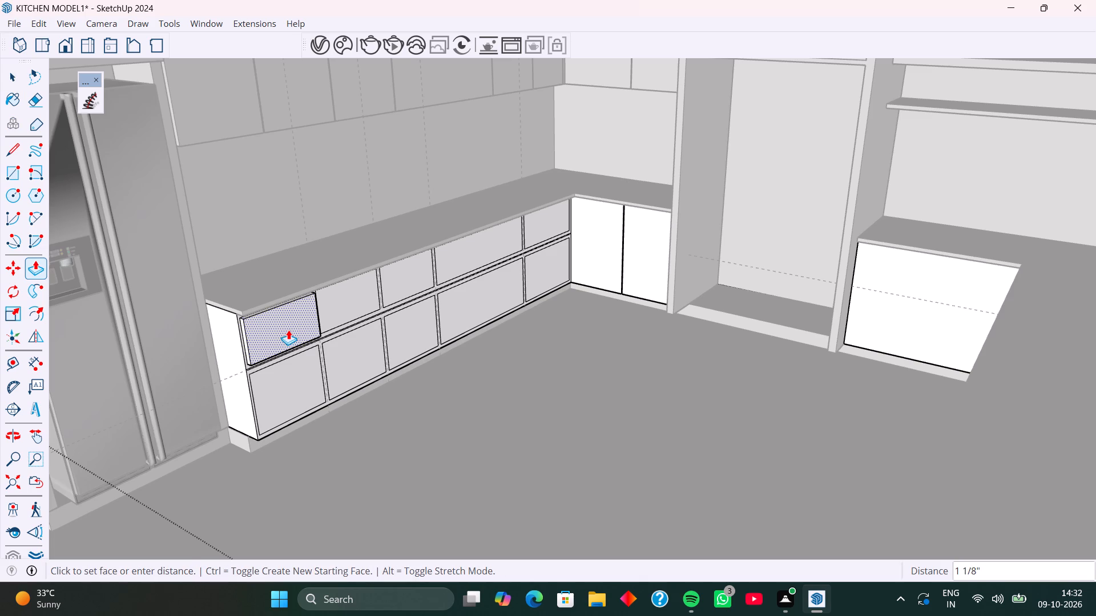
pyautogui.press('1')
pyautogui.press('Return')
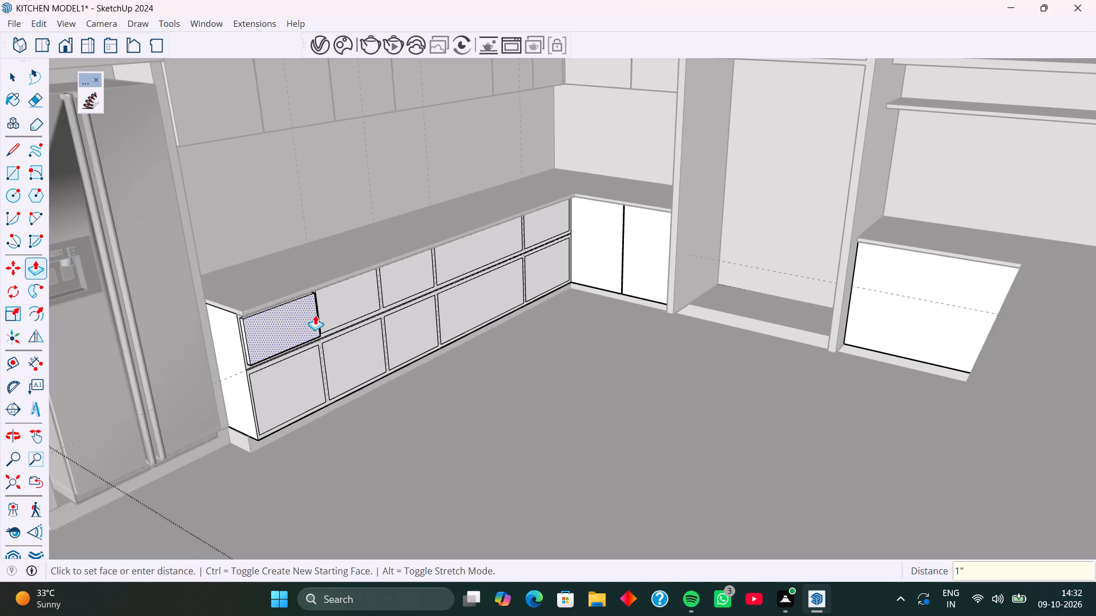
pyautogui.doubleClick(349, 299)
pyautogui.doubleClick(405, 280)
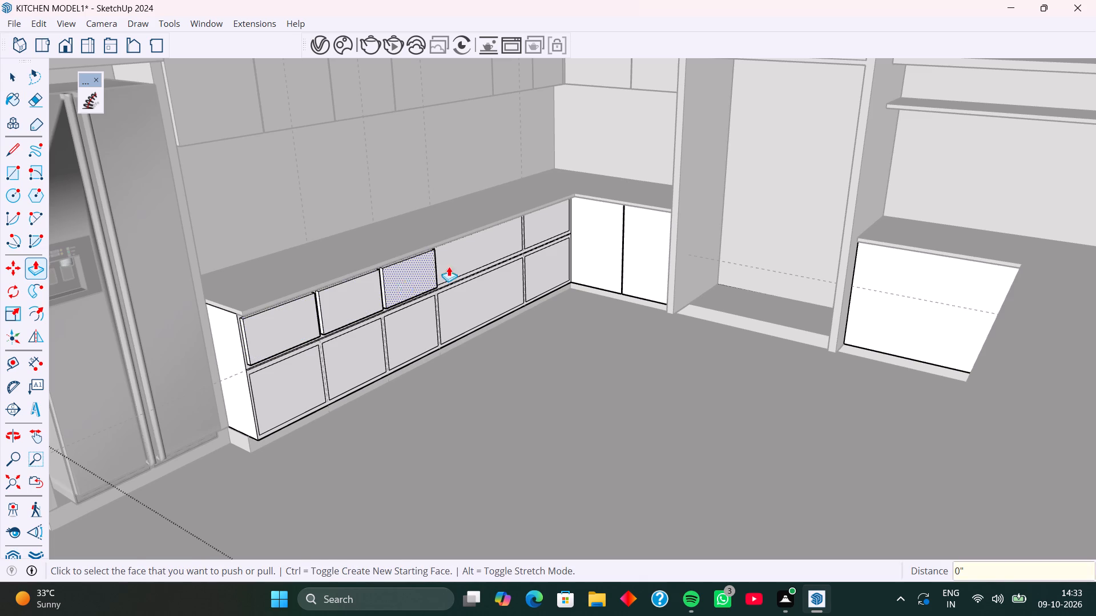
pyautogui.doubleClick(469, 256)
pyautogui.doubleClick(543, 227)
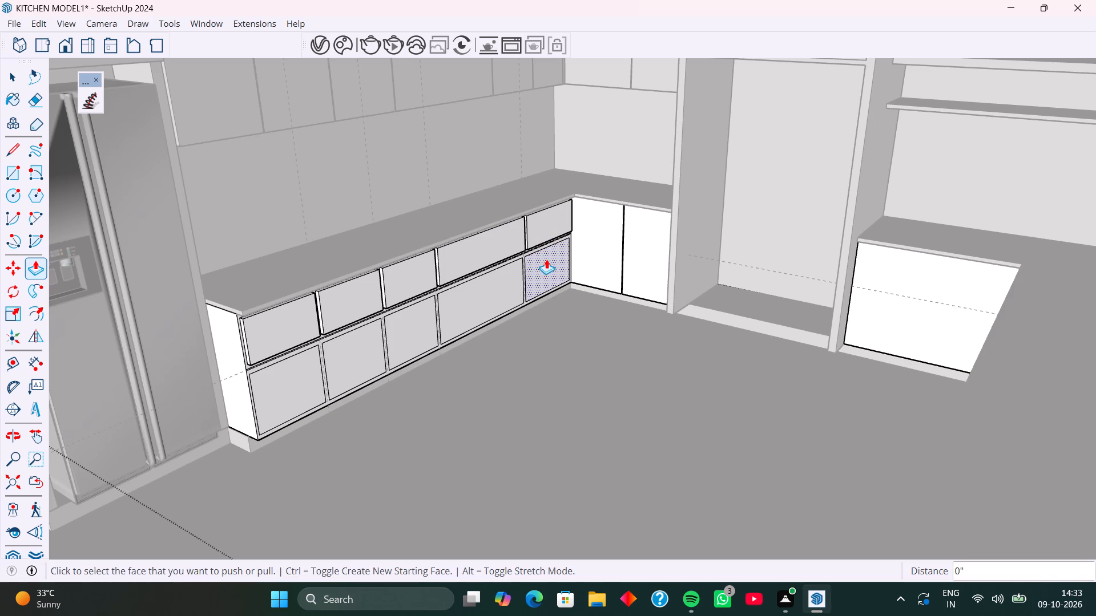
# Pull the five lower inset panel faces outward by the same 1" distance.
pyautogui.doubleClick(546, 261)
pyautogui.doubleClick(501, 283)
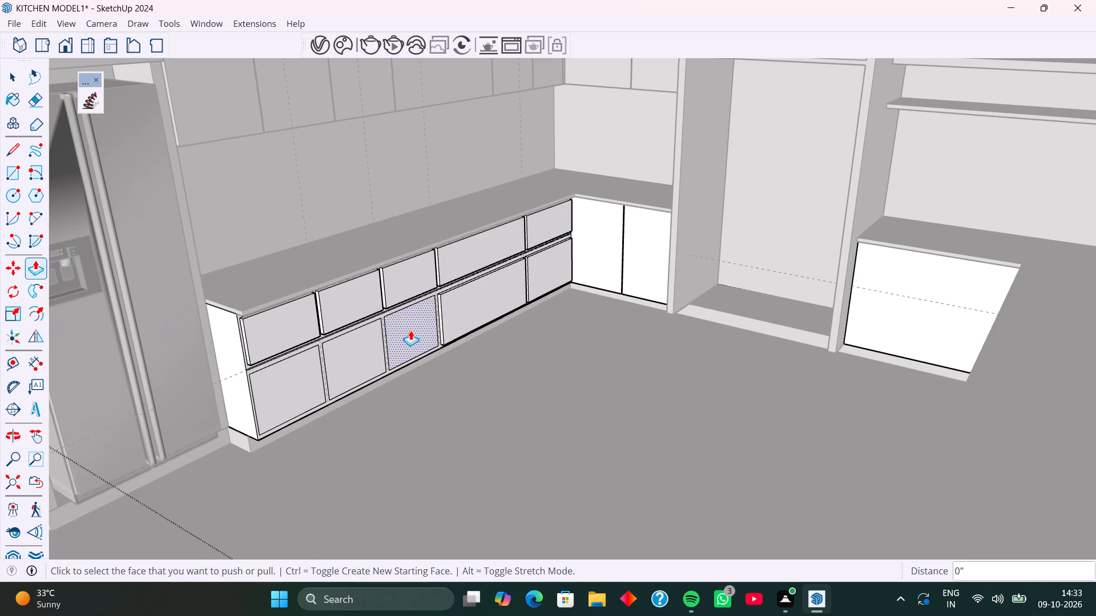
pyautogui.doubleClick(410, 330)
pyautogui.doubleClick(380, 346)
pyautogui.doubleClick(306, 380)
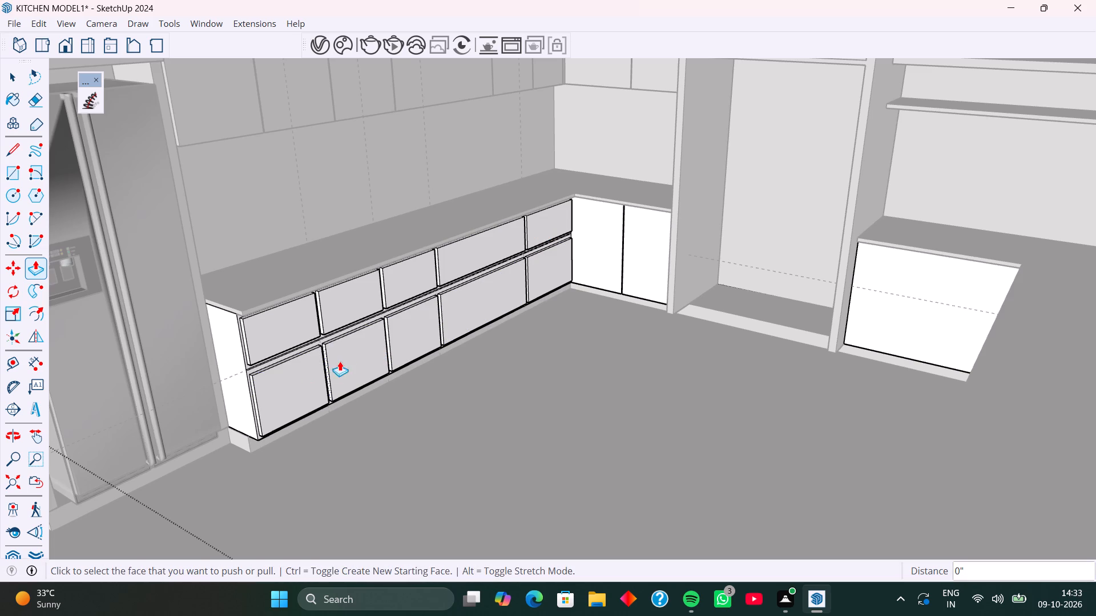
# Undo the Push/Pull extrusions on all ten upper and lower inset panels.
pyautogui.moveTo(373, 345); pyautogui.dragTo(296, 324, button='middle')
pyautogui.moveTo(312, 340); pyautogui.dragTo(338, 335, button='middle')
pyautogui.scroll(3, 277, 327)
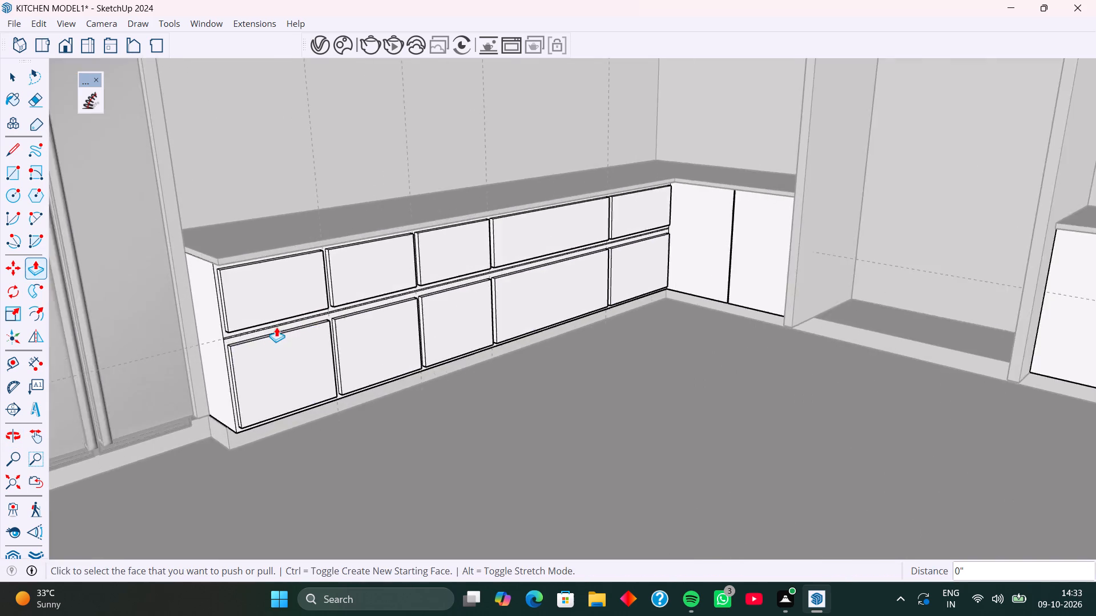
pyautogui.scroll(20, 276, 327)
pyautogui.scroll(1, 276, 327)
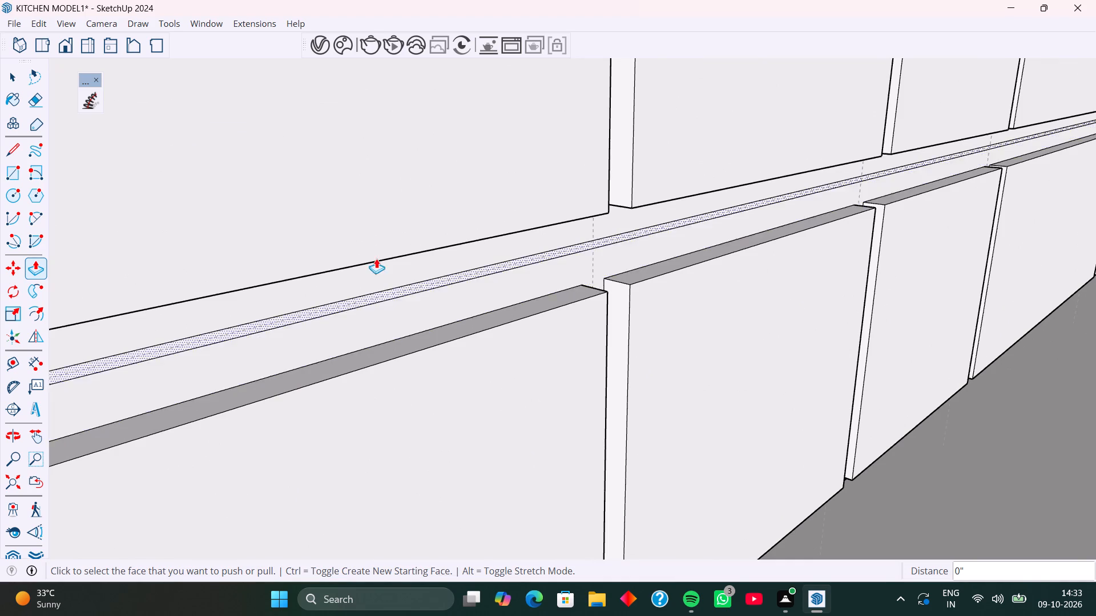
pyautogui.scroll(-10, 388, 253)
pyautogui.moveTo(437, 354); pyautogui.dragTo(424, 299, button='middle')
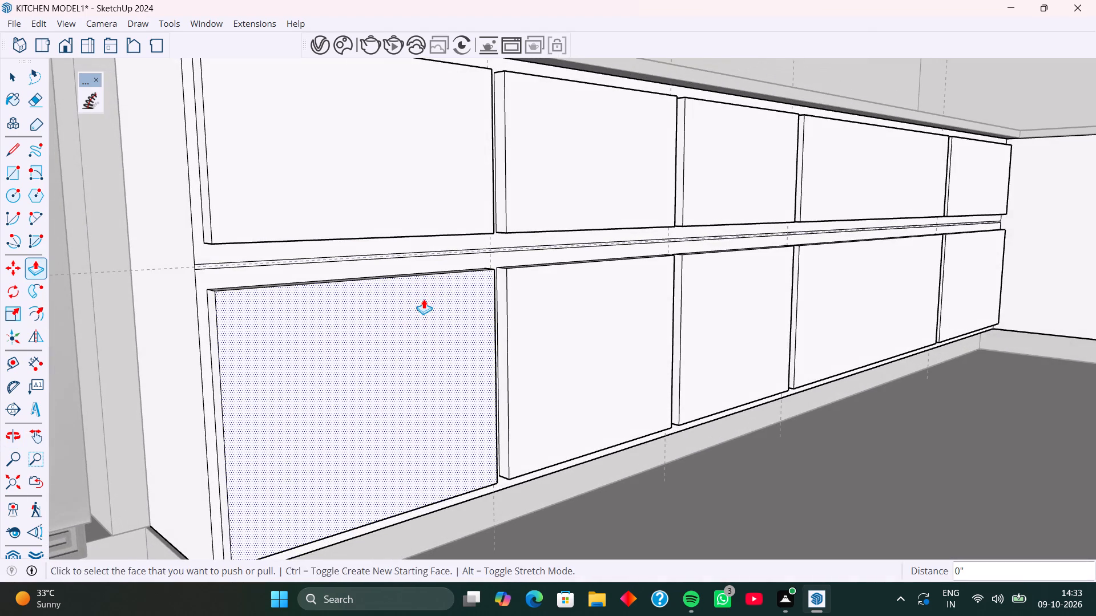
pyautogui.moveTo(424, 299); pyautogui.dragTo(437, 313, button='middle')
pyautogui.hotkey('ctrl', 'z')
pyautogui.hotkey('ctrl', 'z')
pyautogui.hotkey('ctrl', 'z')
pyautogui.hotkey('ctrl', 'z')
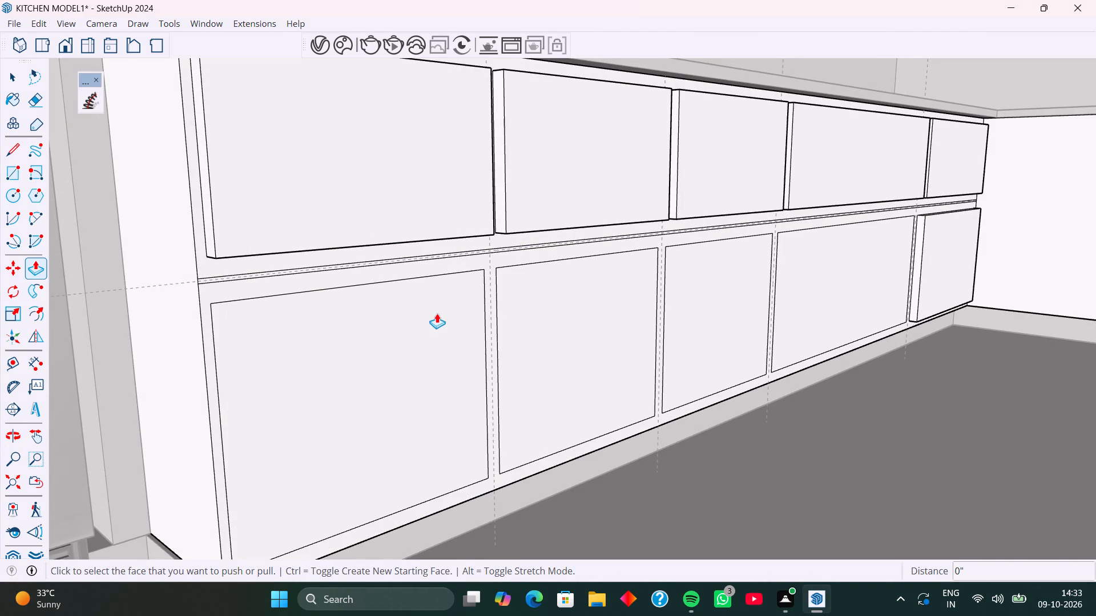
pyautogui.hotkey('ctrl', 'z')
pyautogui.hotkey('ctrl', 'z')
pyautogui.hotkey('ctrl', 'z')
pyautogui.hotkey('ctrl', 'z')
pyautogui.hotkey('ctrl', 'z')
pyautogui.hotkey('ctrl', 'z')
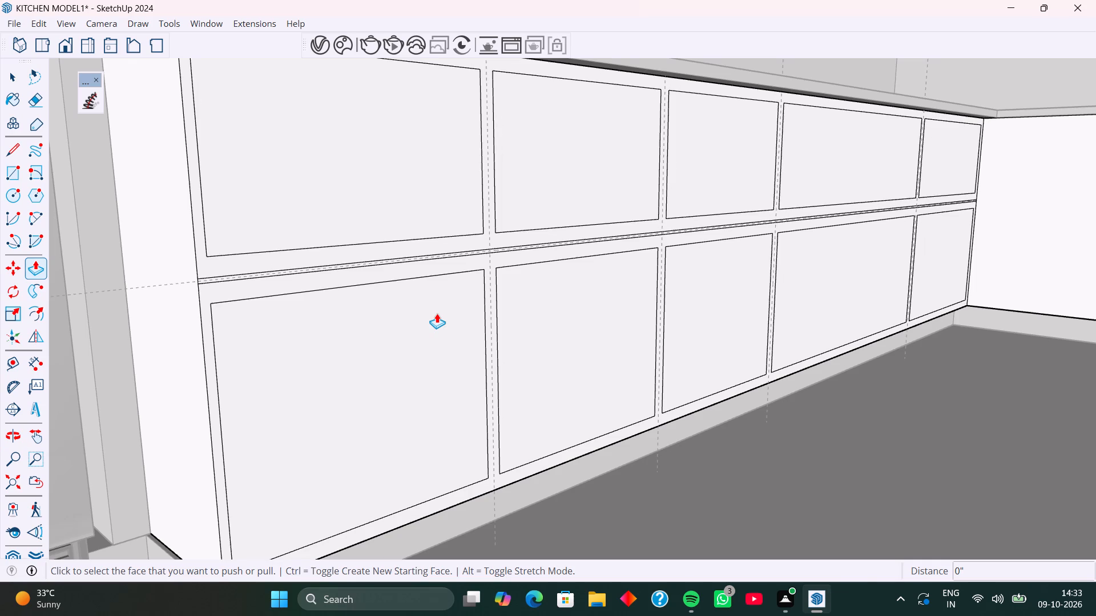
# Move the bottom edges of the five upper inset panel outlines down 0.5" along the blue axis.
pyautogui.press('space')
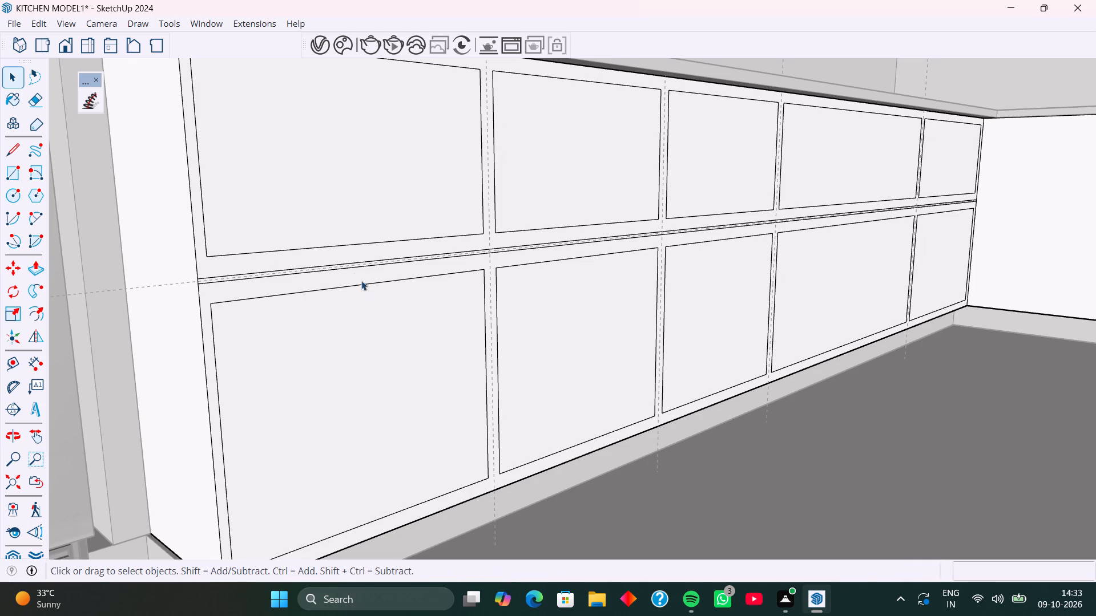
pyautogui.click(337, 247)
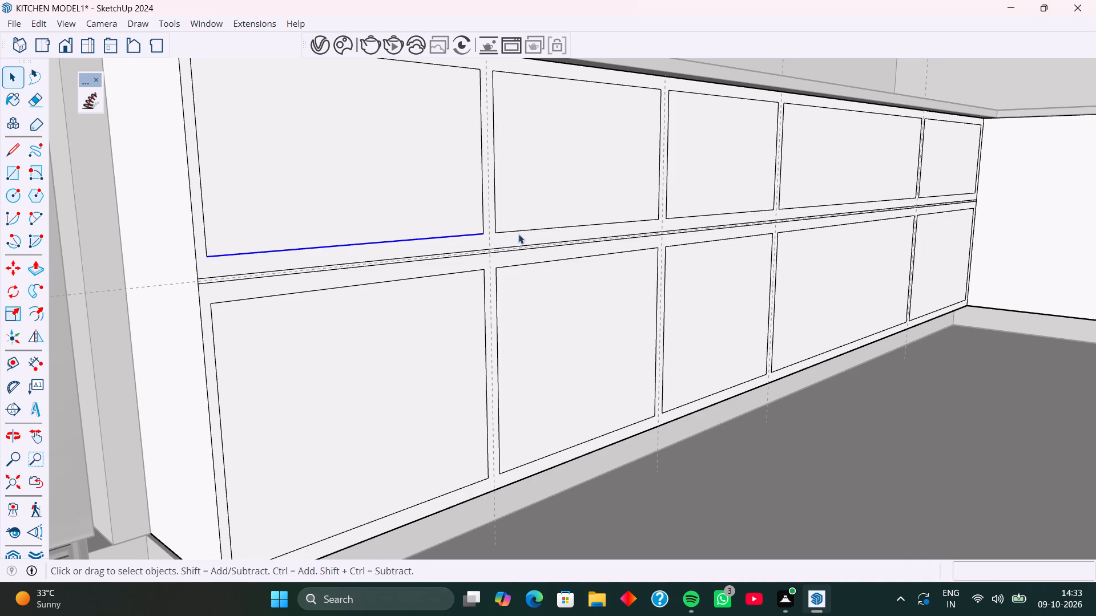
pyautogui.keyDown('shift'); pyautogui.click(531, 229); pyautogui.keyUp('shift')
pyautogui.keyDown('shift'); pyautogui.click(705, 212); pyautogui.keyUp('shift')
pyautogui.keyDown('shift'); pyautogui.click(724, 201); pyautogui.keyUp('shift')
pyautogui.keyDown('shift'); pyautogui.click(729, 217); pyautogui.keyUp('shift')
pyautogui.keyDown('shift'); pyautogui.click(728, 217); pyautogui.keyUp('shift')
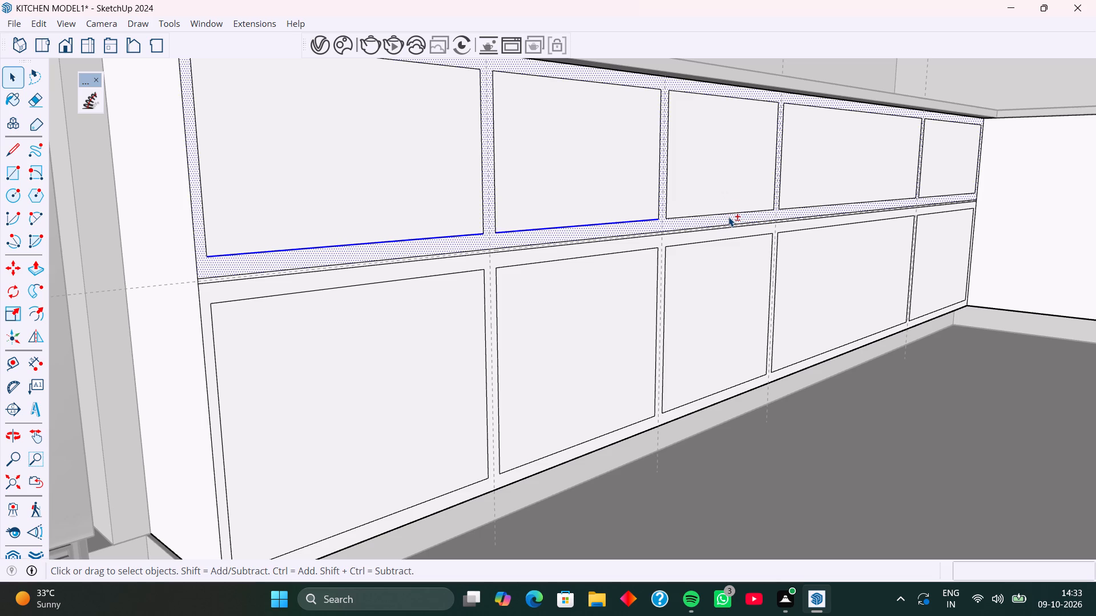
pyautogui.keyDown('shift'); pyautogui.click(731, 211); pyautogui.keyUp('shift')
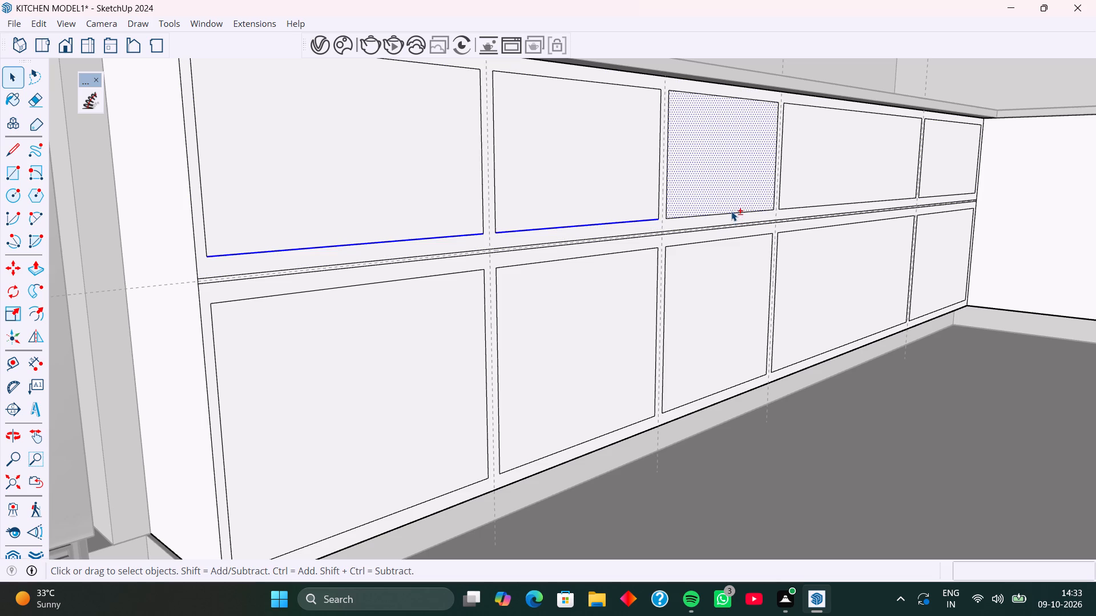
pyautogui.keyDown('shift'); pyautogui.click(731, 212); pyautogui.keyUp('shift')
pyautogui.keyDown('shift'); pyautogui.click(724, 202); pyautogui.keyUp('shift')
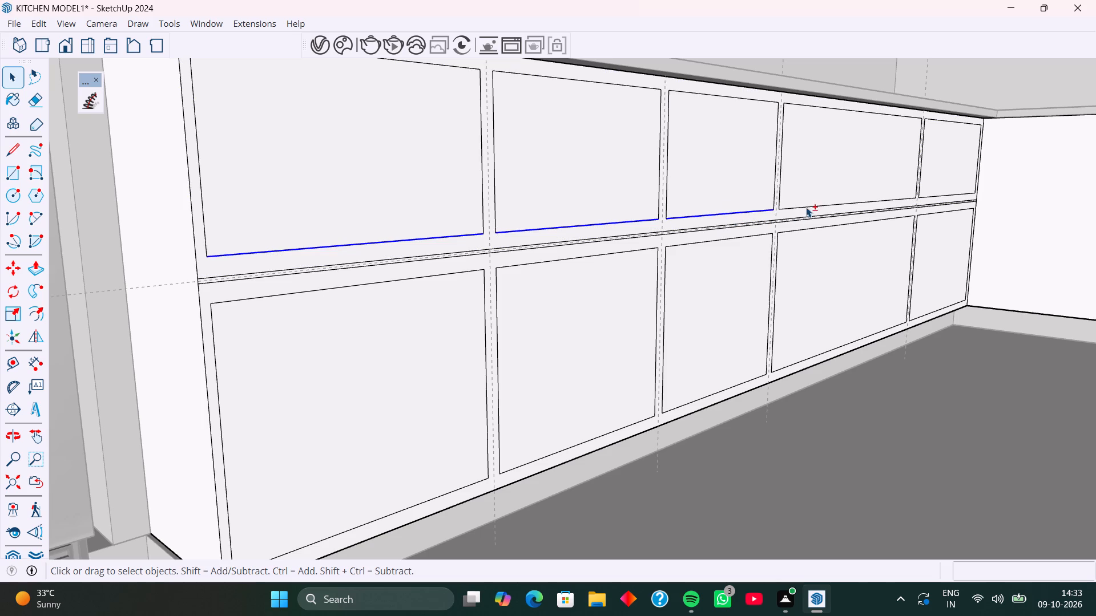
pyautogui.keyDown('shift'); pyautogui.click(806, 204); pyautogui.keyUp('shift')
pyautogui.keyDown('shift'); pyautogui.click(797, 188); pyautogui.keyUp('shift')
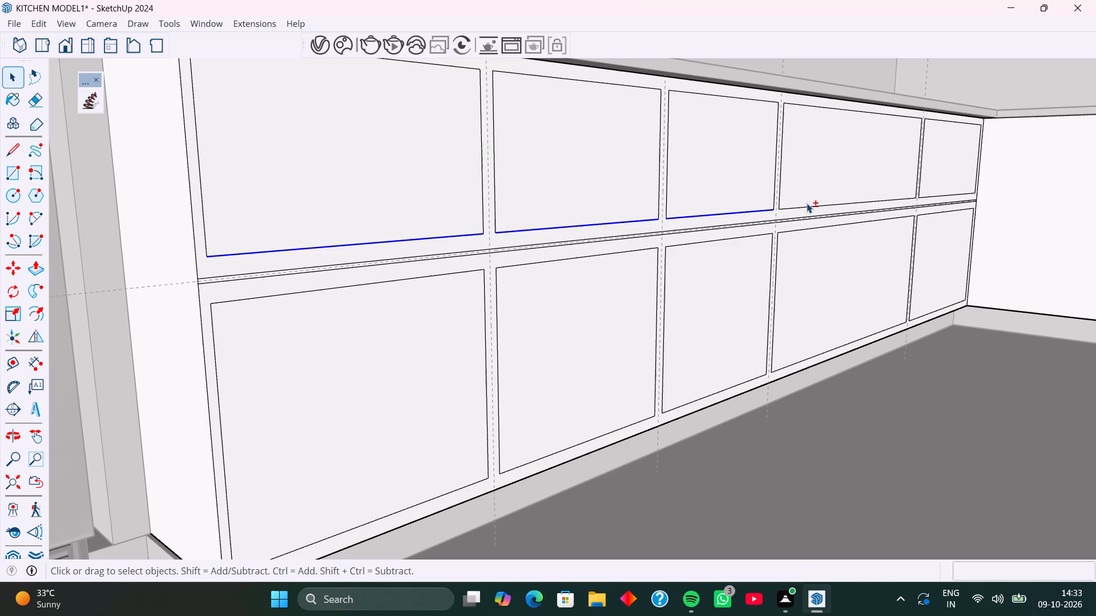
pyautogui.keyDown('shift'); pyautogui.click(809, 204); pyautogui.keyUp('shift')
pyautogui.keyDown('shift'); pyautogui.click(843, 200); pyautogui.keyUp('shift')
pyautogui.keyDown('shift'); pyautogui.click(845, 204); pyautogui.keyUp('shift')
pyautogui.keyDown('shift'); pyautogui.click(936, 194); pyautogui.keyUp('shift')
pyautogui.keyDown('shift'); pyautogui.click(937, 196); pyautogui.keyUp('shift')
pyautogui.keyDown('shift'); pyautogui.click(936, 189); pyautogui.keyUp('shift')
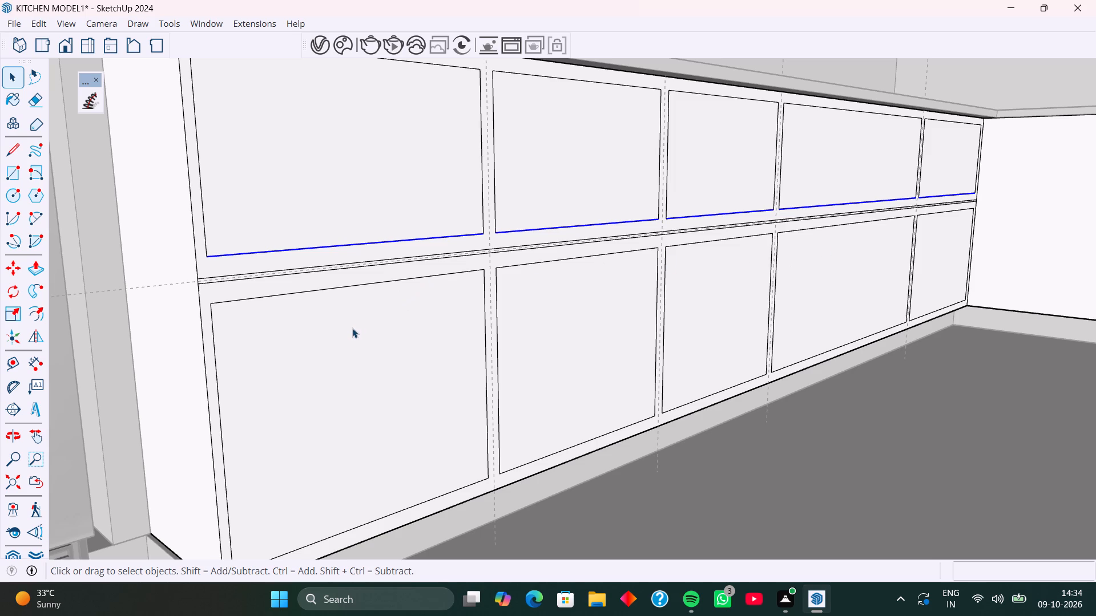
pyautogui.press('m')
pyautogui.scroll(1, 234, 278)
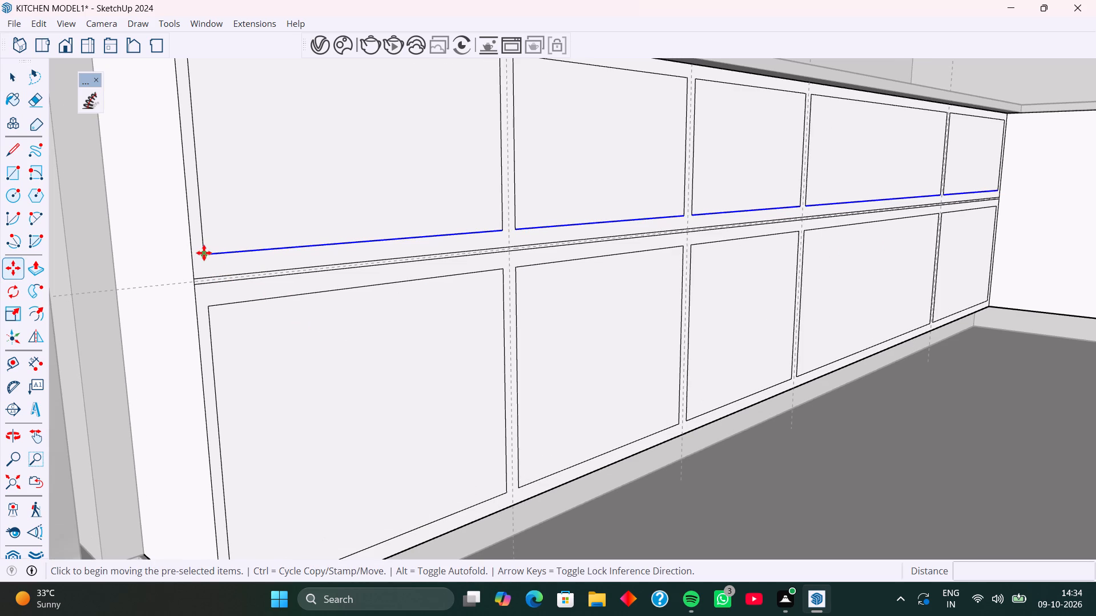
pyautogui.click(204, 253)
pyautogui.press('Up')
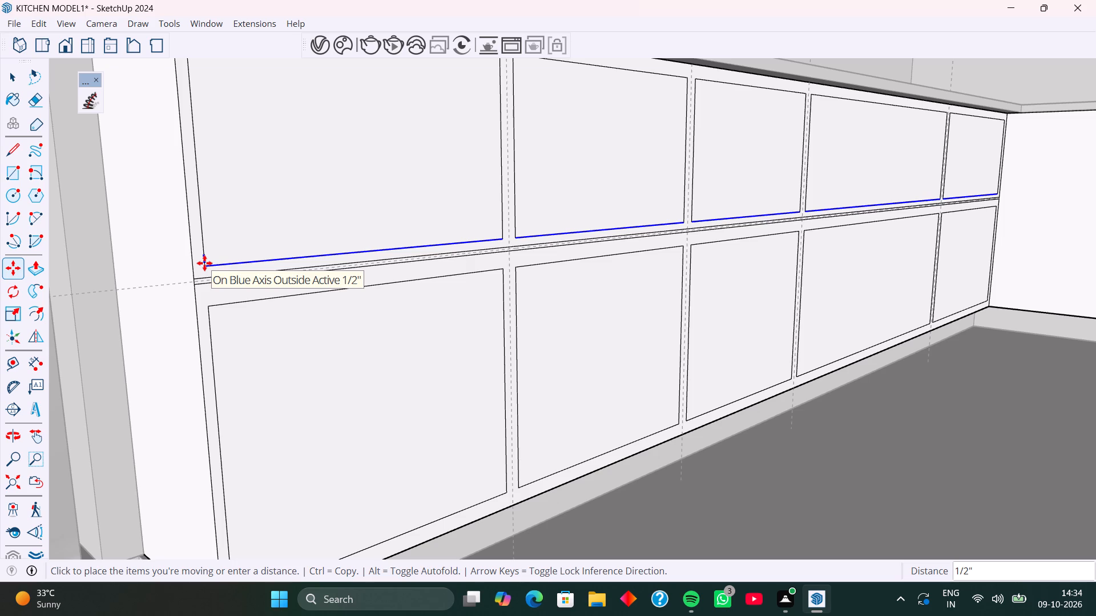
pyautogui.write('0.5')
pyautogui.press('Return')
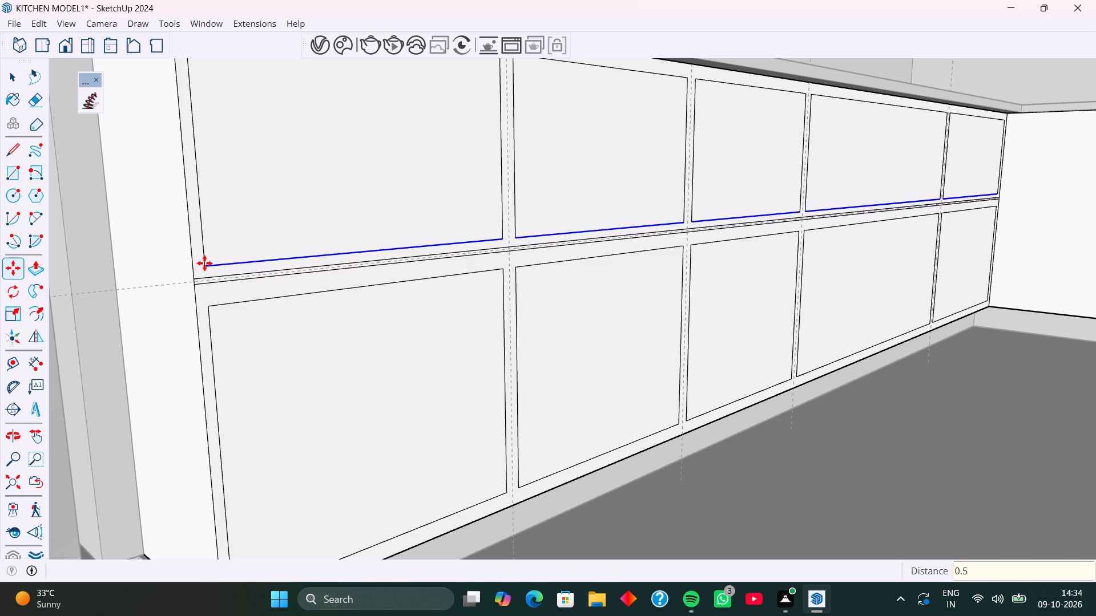
pyautogui.press('space')
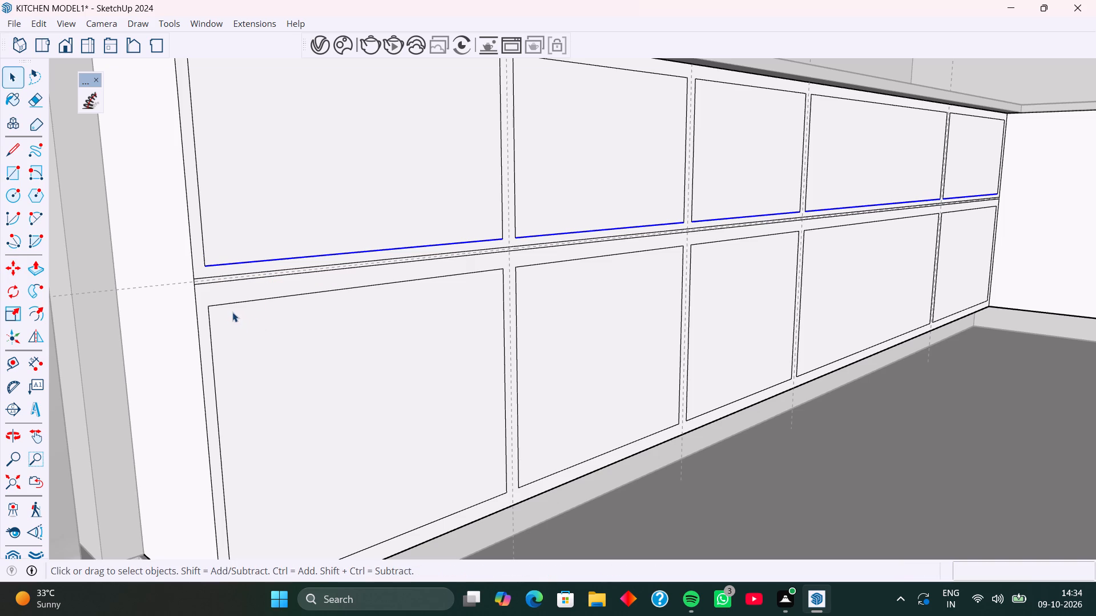
# Move the top edges of the five lower inset panel outlines up 1/2" along the blue axis.
pyautogui.click(233, 303)
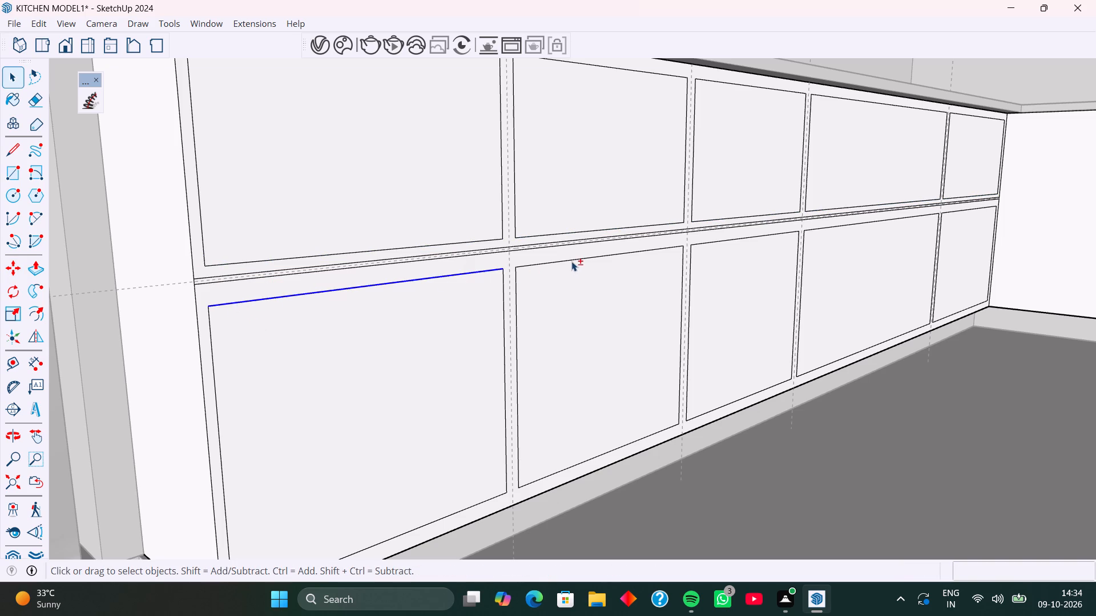
pyautogui.keyDown('shift'); pyautogui.click(571, 261); pyautogui.keyUp('shift')
pyautogui.keyDown('shift'); pyautogui.click(743, 237); pyautogui.keyUp('shift')
pyautogui.keyDown('shift'); pyautogui.click(819, 228); pyautogui.keyUp('shift')
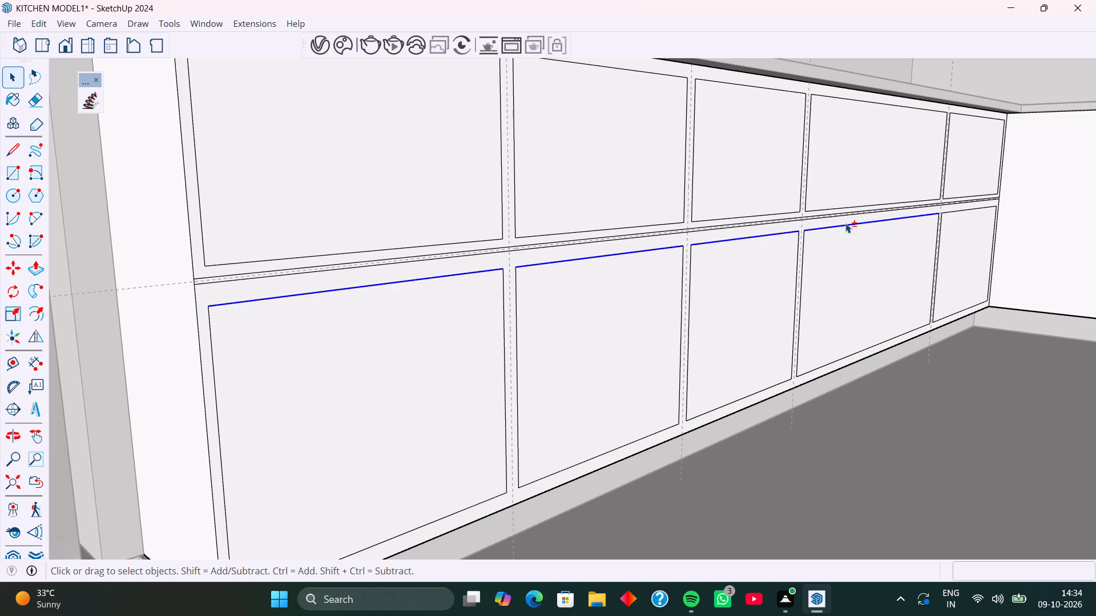
pyautogui.keyDown('shift'); pyautogui.click(956, 210); pyautogui.keyUp('shift')
pyautogui.press('m')
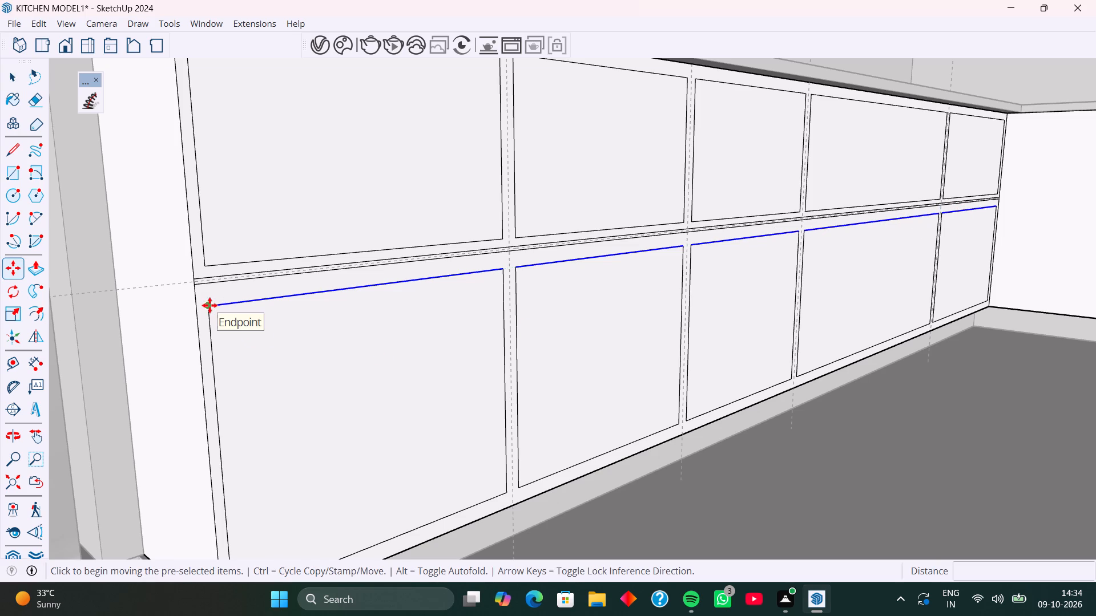
pyautogui.click(209, 305)
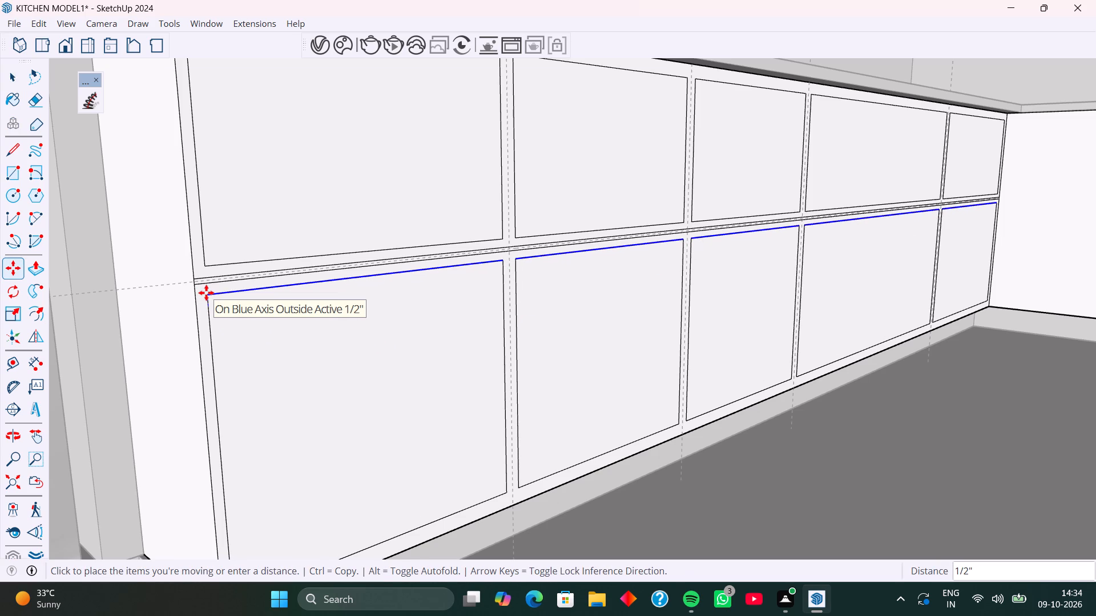
pyautogui.click(206, 293)
pyautogui.press('space')
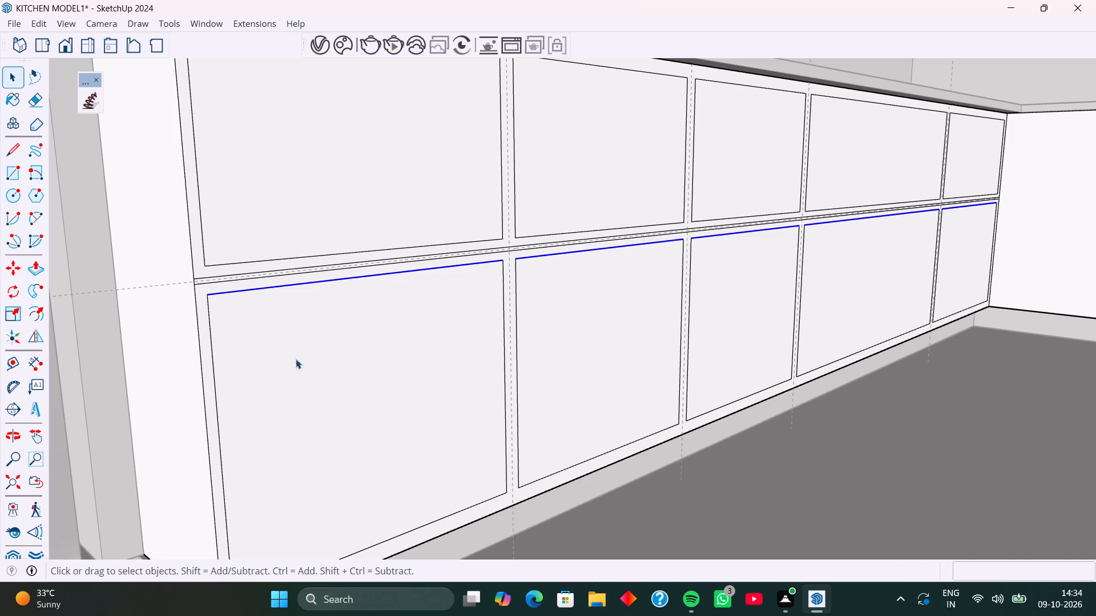
# Push/Pull the five upper inset panel faces of the long base cabinet run outward by 1".
pyautogui.click(338, 212)
pyautogui.press('p')
pyautogui.click(338, 212)
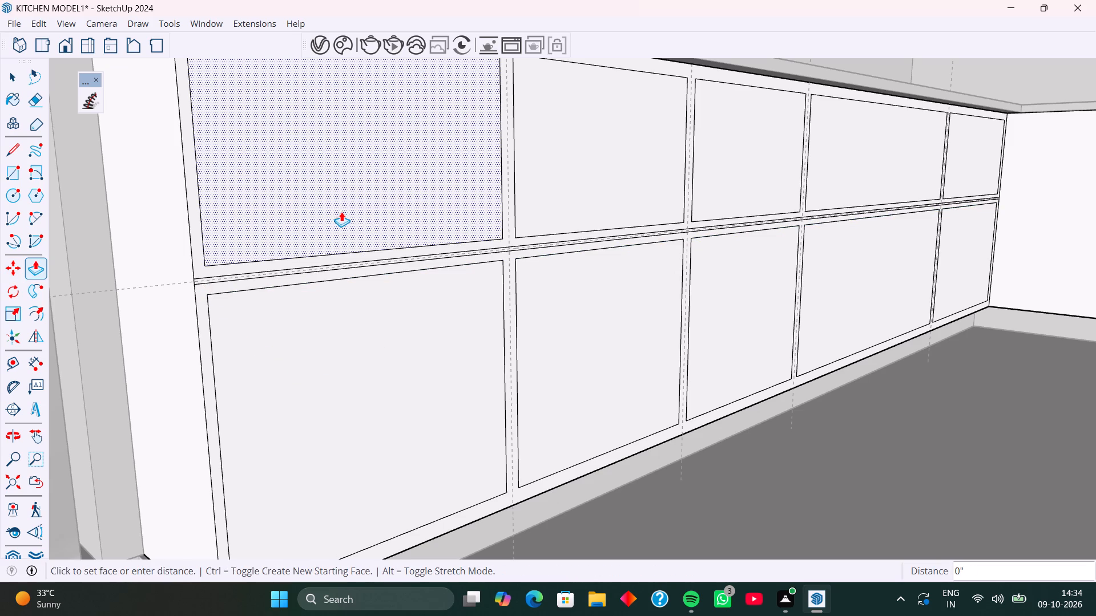
pyautogui.press('1')
pyautogui.press('Return')
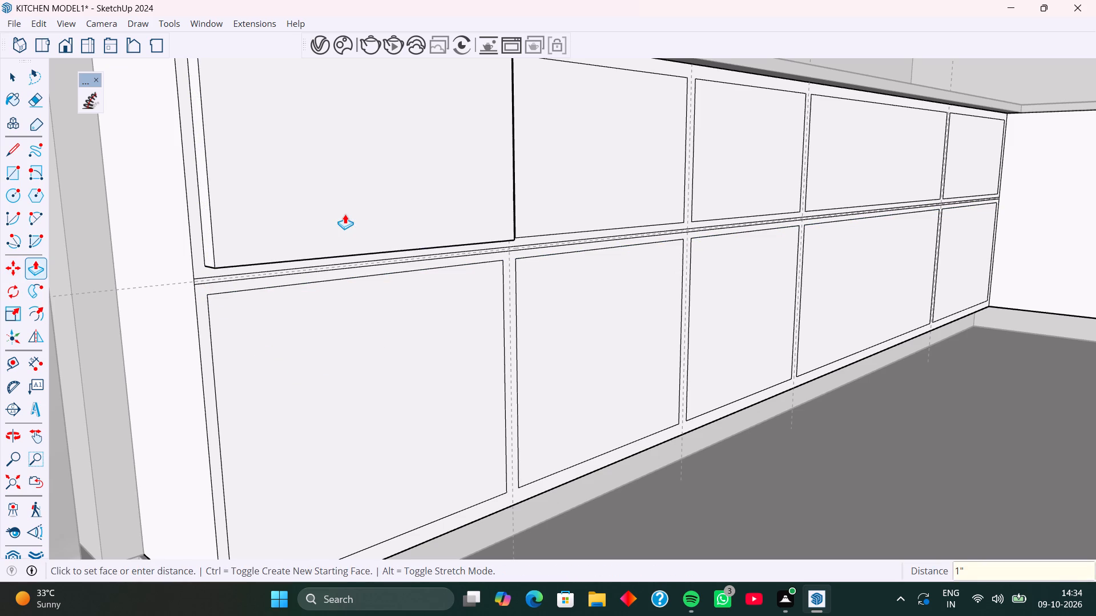
pyautogui.doubleClick(539, 151)
pyautogui.doubleClick(734, 151)
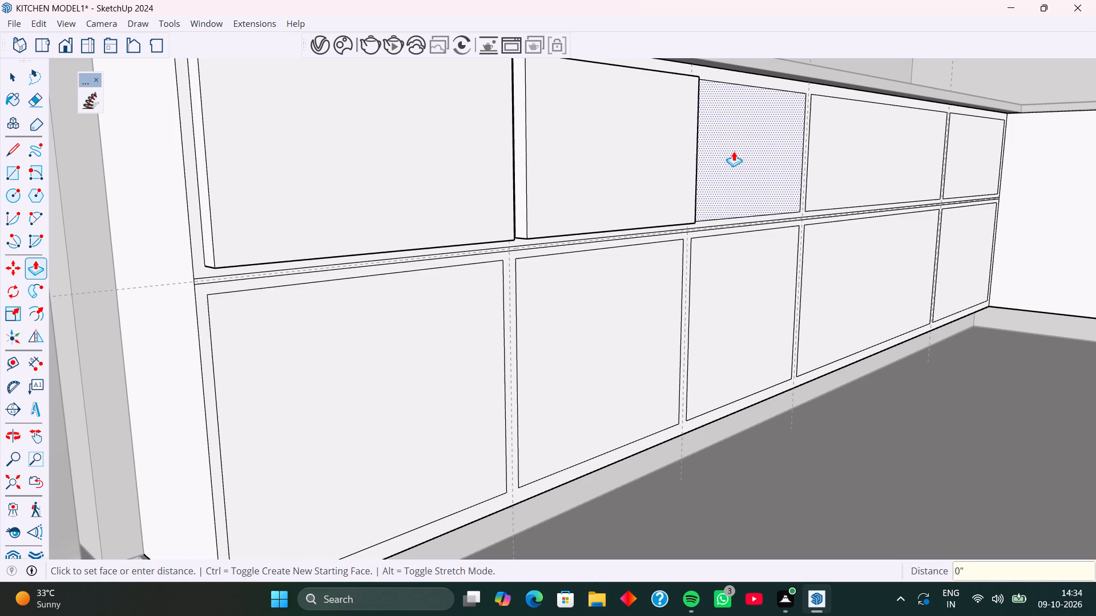
pyautogui.doubleClick(867, 147)
pyautogui.doubleClick(971, 149)
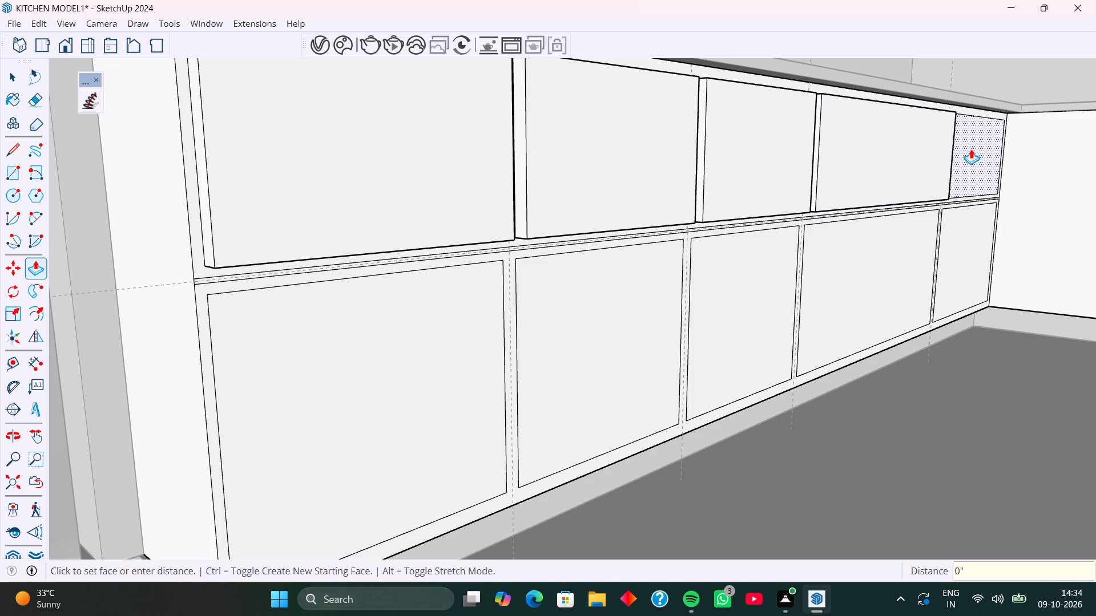
# Push/Pull the five lower inset panel faces outward by the same 1" distance, starting from the corner panel.
pyautogui.doubleClick(986, 244)
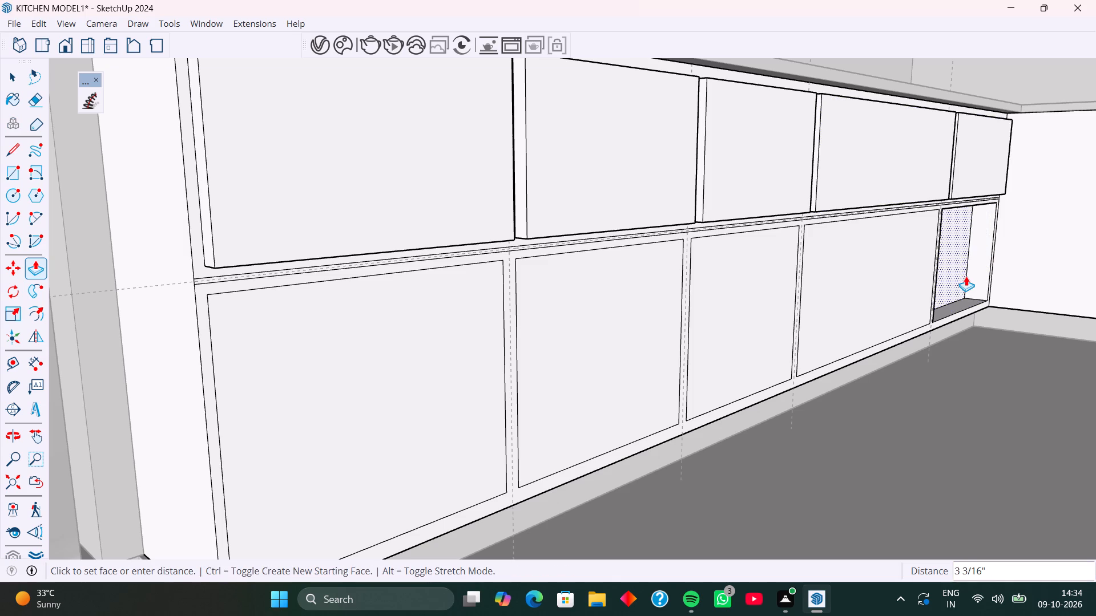
pyautogui.click(896, 186)
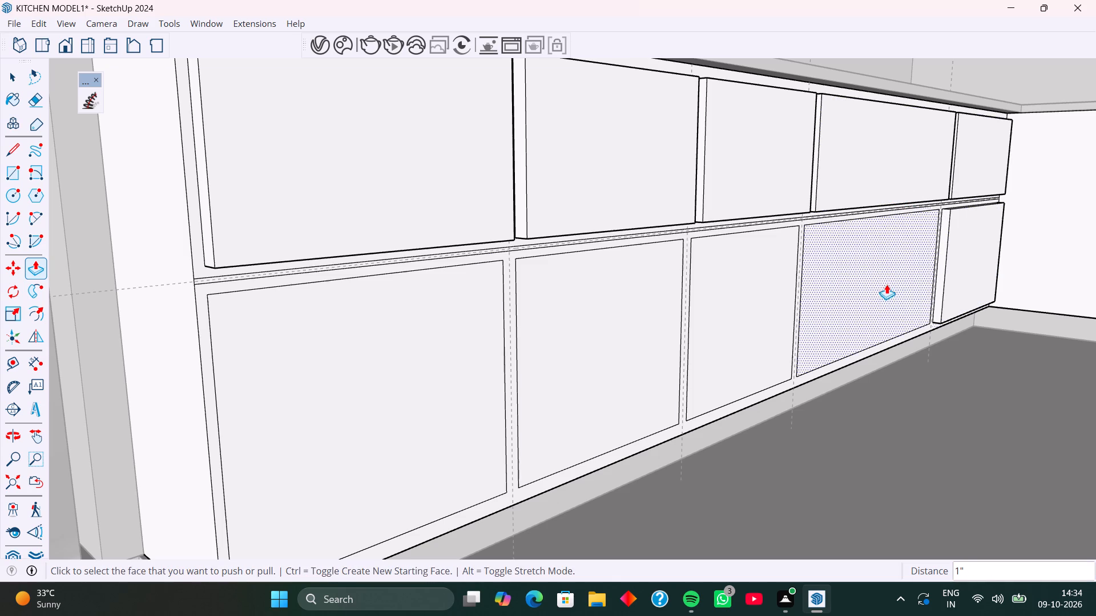
pyautogui.doubleClick(887, 285)
pyautogui.doubleClick(759, 325)
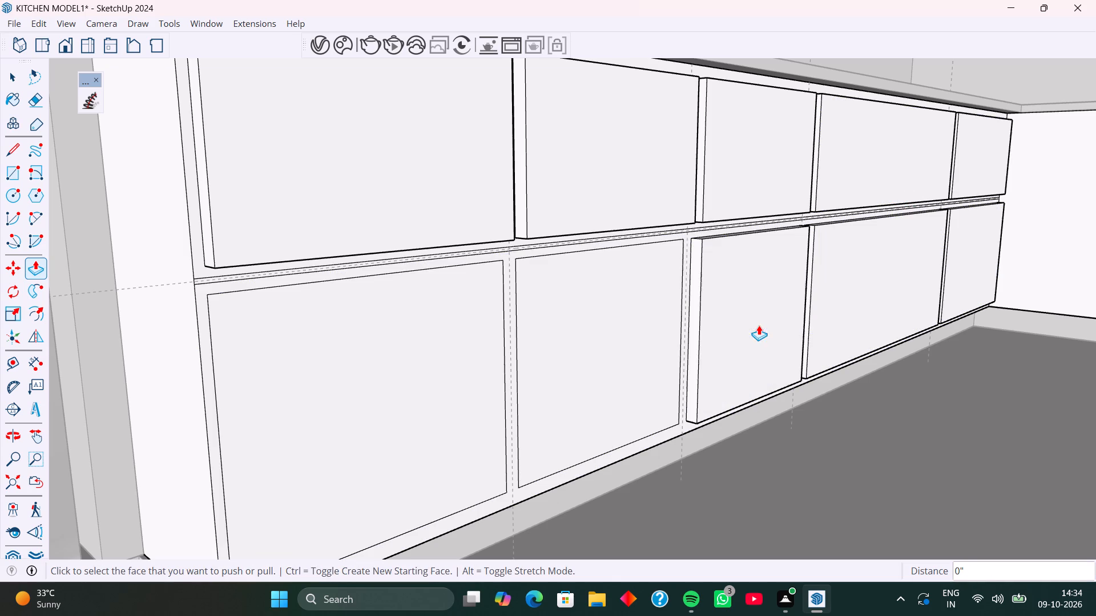
pyautogui.doubleClick(609, 375)
pyautogui.click(465, 402)
pyautogui.click(465, 402)
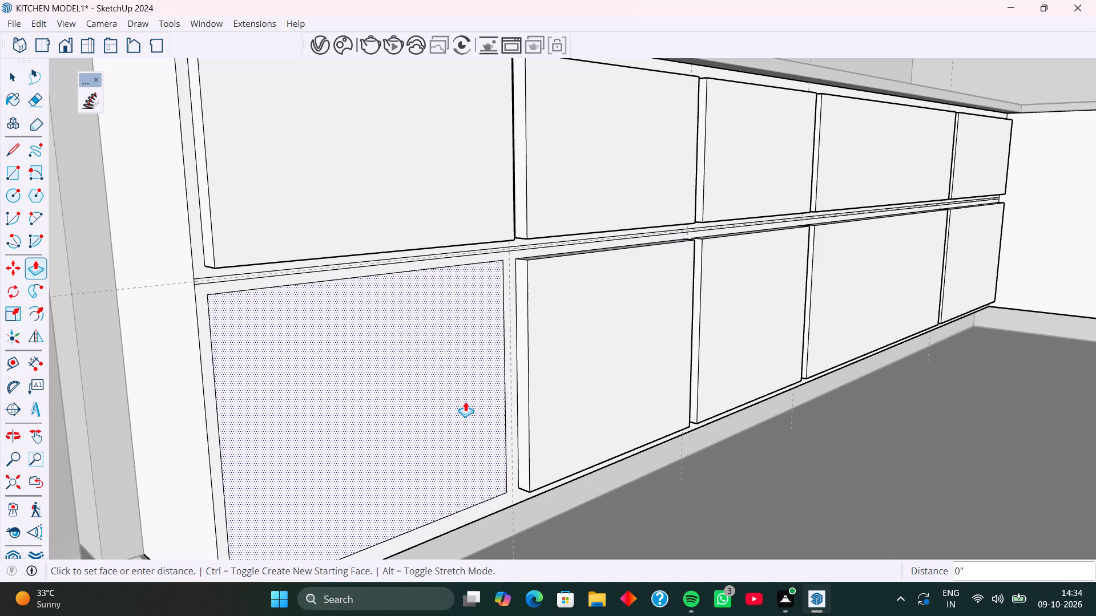
pyautogui.doubleClick(465, 402)
# Exit editing of the base cabinet group and return to the whole kitchen model.
pyautogui.scroll(-4, 445, 288)
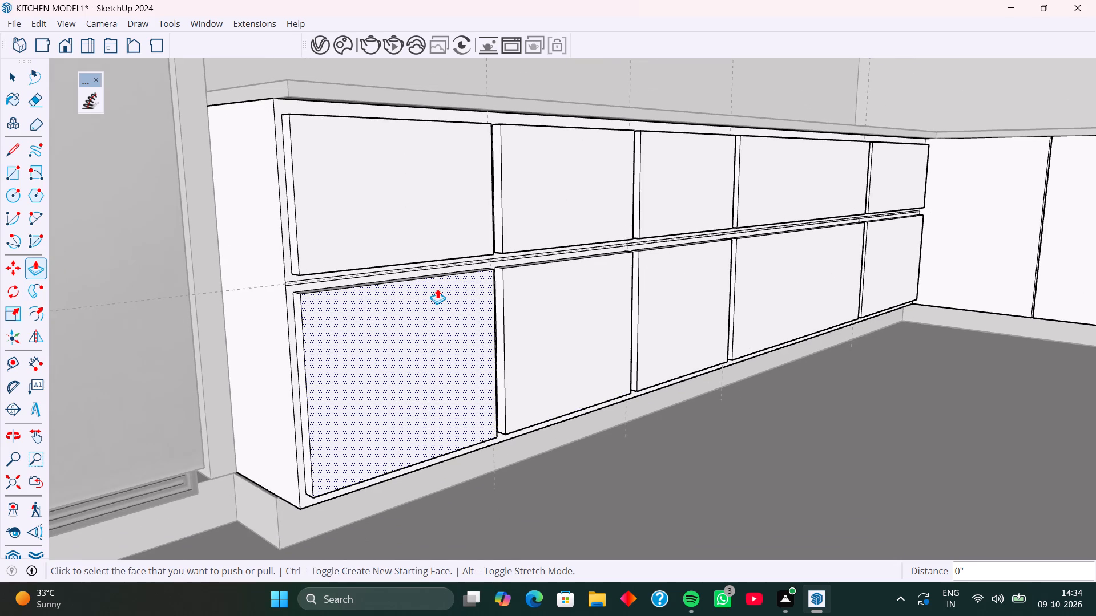
pyautogui.moveTo(433, 176); pyautogui.dragTo(440, 209, button='middle')
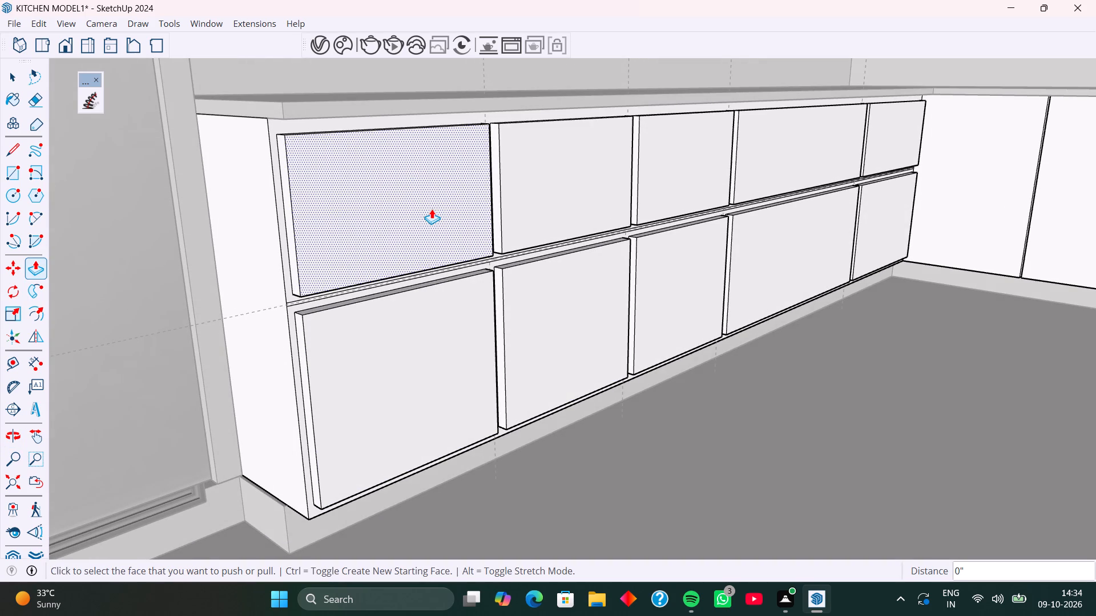
pyautogui.press('space')
pyautogui.scroll(-14, 423, 259)
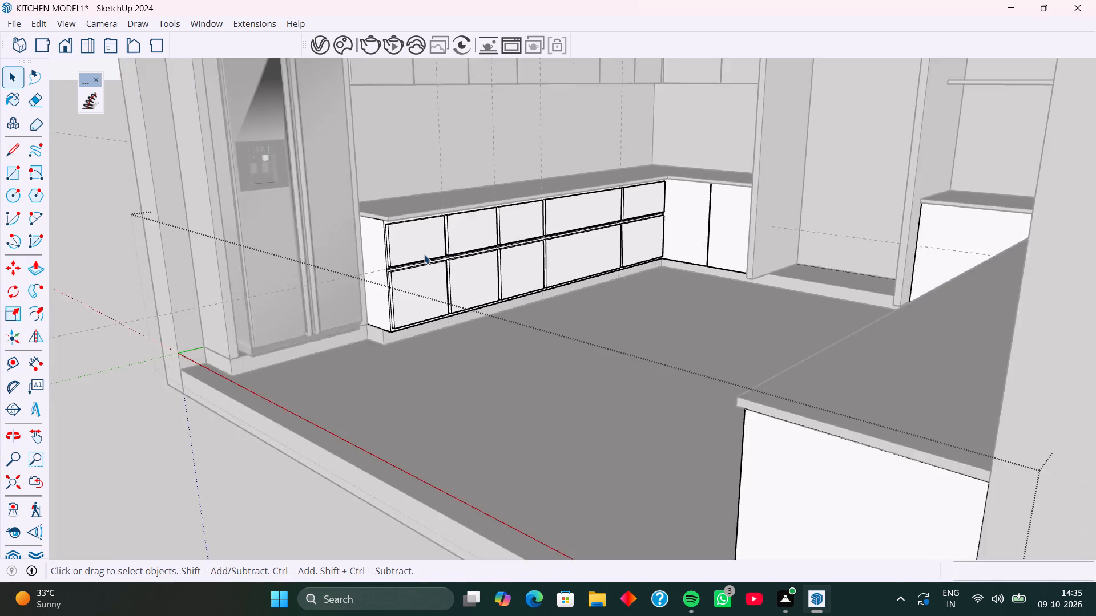
pyautogui.scroll(-5, 424, 254)
pyautogui.click(225, 390)
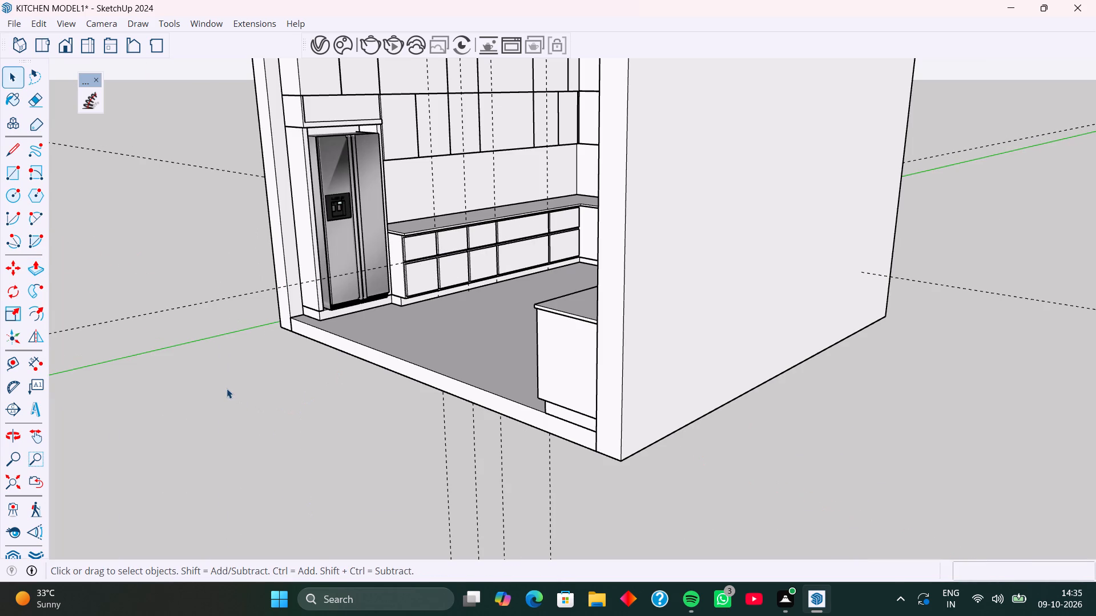
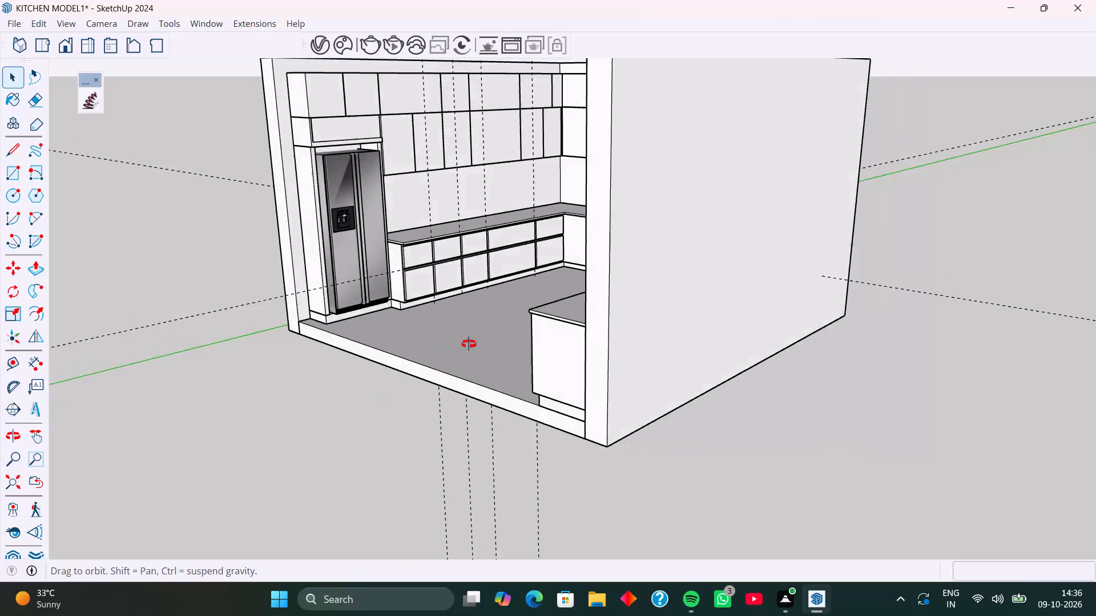
# In the base cabinet group, copy the short section's vertical corner edge about 1' 6 1/2" along the face to its middle.
pyautogui.moveTo(477, 275); pyautogui.dragTo(533, 286, button='middle')
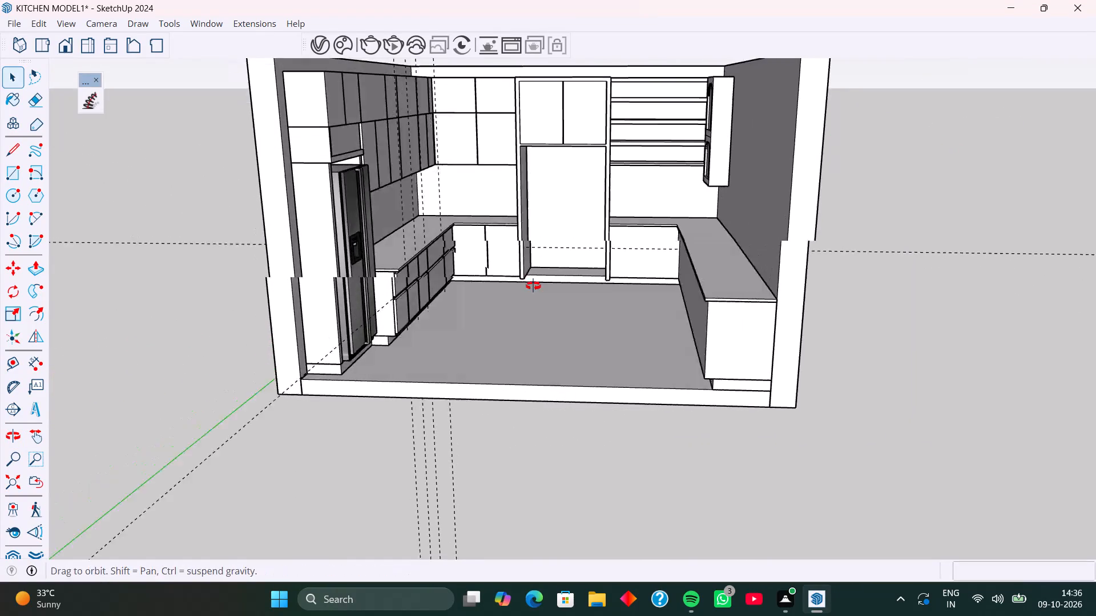
pyautogui.moveTo(533, 286); pyautogui.dragTo(537, 286, button='middle')
pyautogui.scroll(3, 499, 217)
pyautogui.scroll(-2, 490, 214)
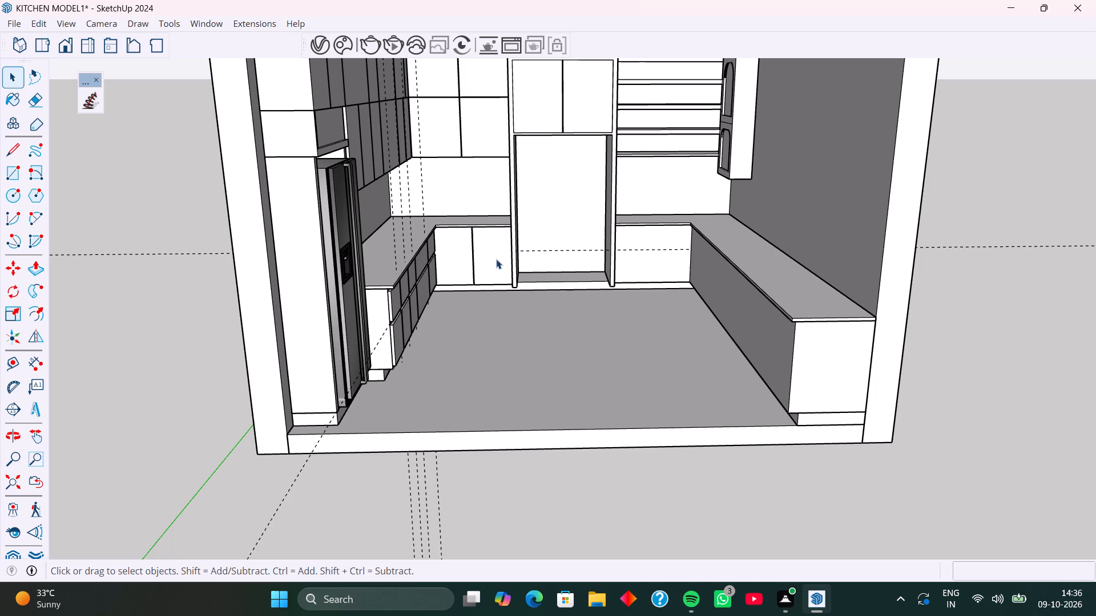
pyautogui.scroll(11, 647, 258)
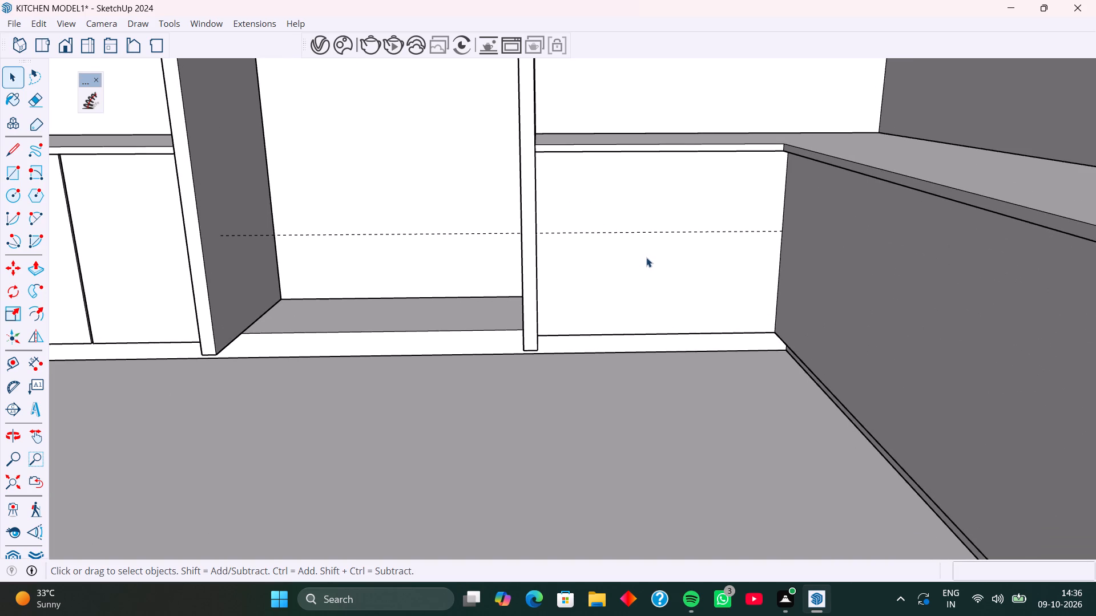
pyautogui.click(779, 273)
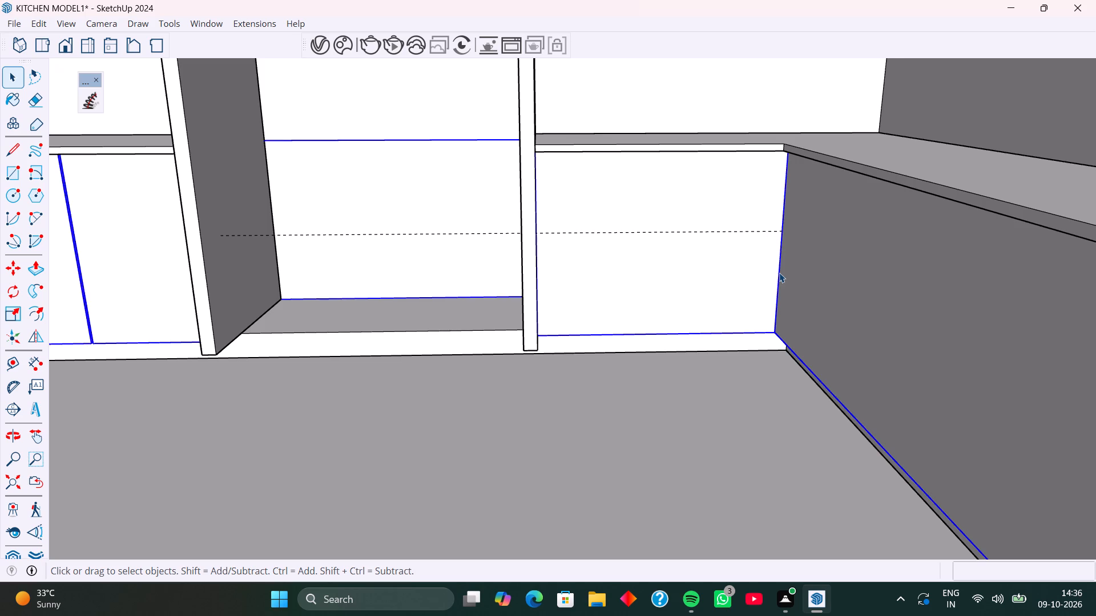
pyautogui.tripleClick(779, 273)
pyautogui.click(776, 273)
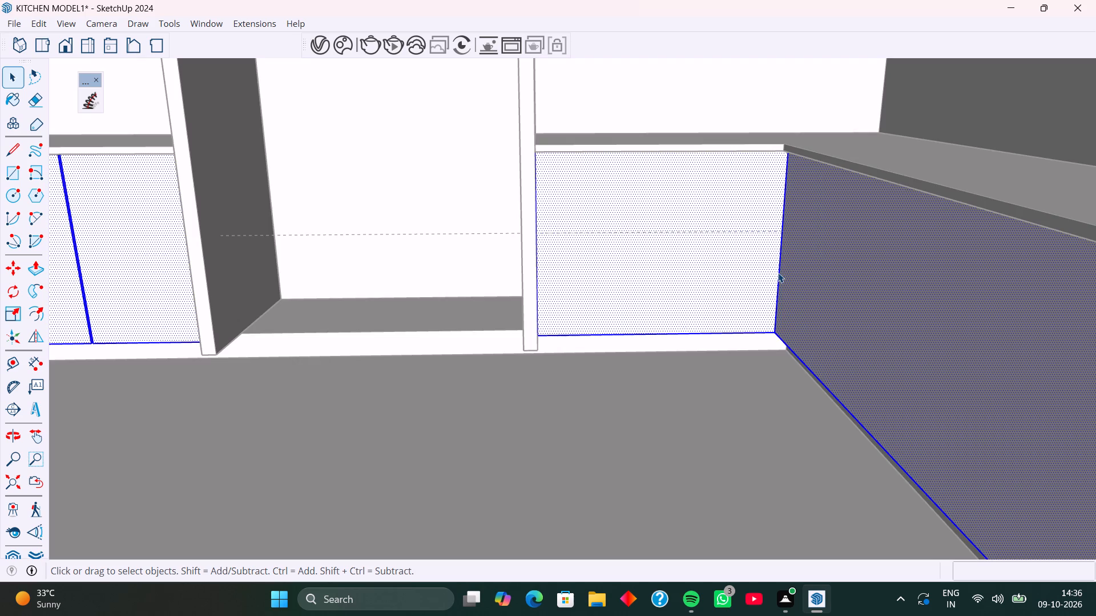
pyautogui.click(778, 273)
pyautogui.press('m')
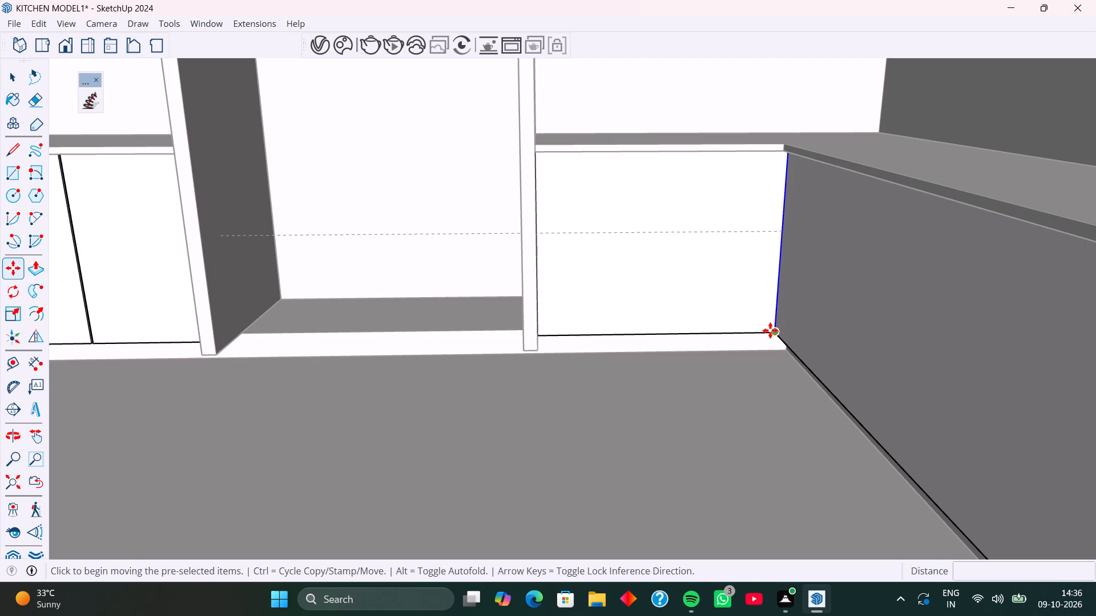
pyautogui.click(776, 330)
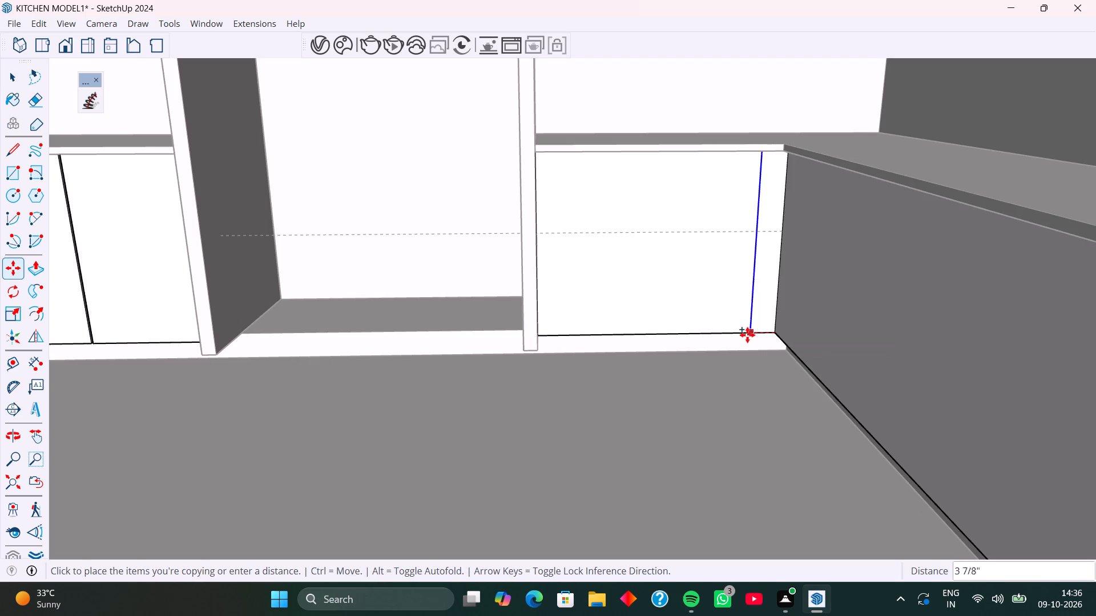
pyautogui.click(656, 334)
# Shift the copied middle edge 3 mm toward the corner and copy it 6 mm back to outline the gap between the doors.
pyautogui.click(659, 334)
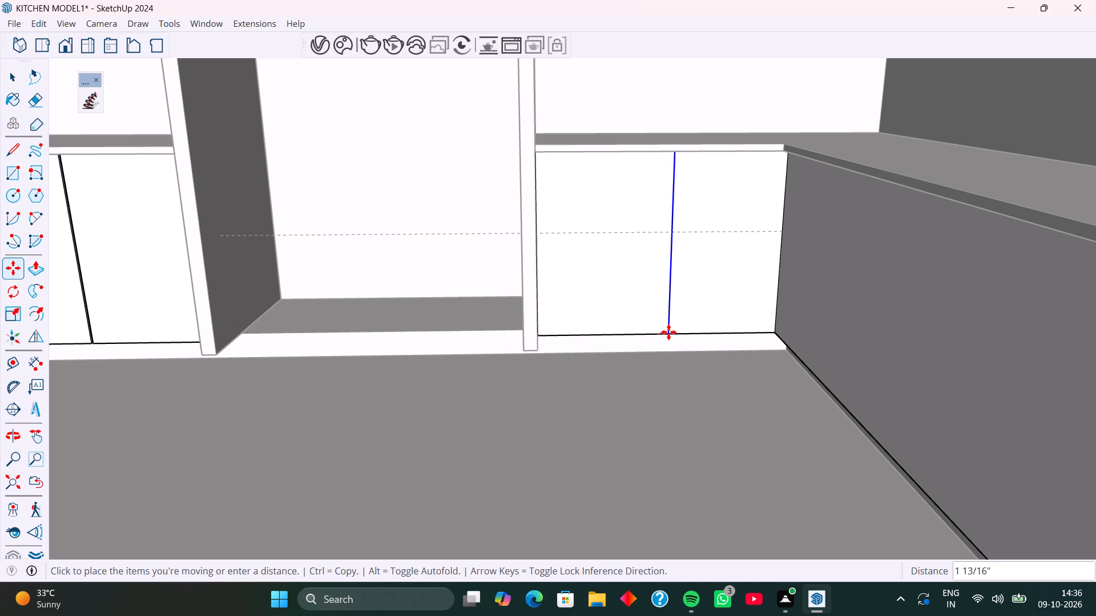
pyautogui.press('3')
pyautogui.write('mm')
pyautogui.press('Return')
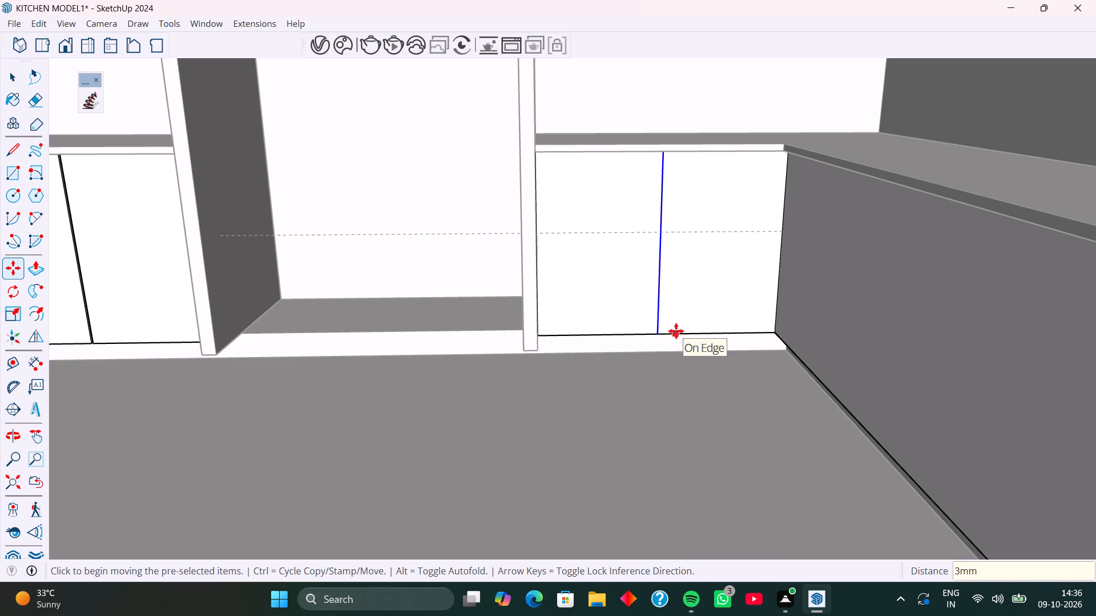
pyautogui.scroll(11, 672, 324)
pyautogui.click(643, 327)
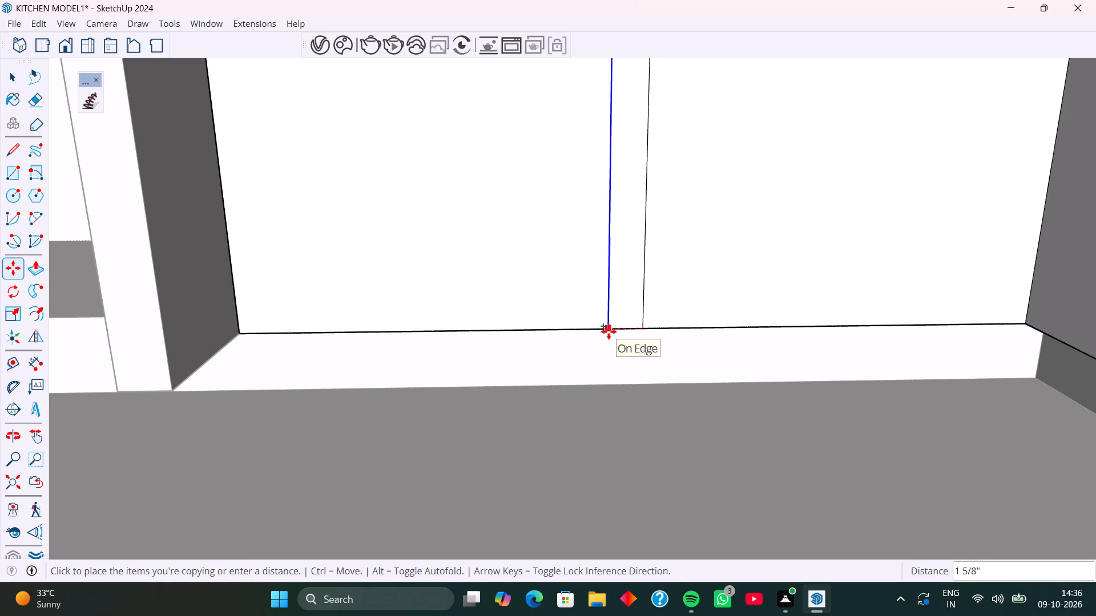
pyautogui.write('6mm')
pyautogui.press('Return')
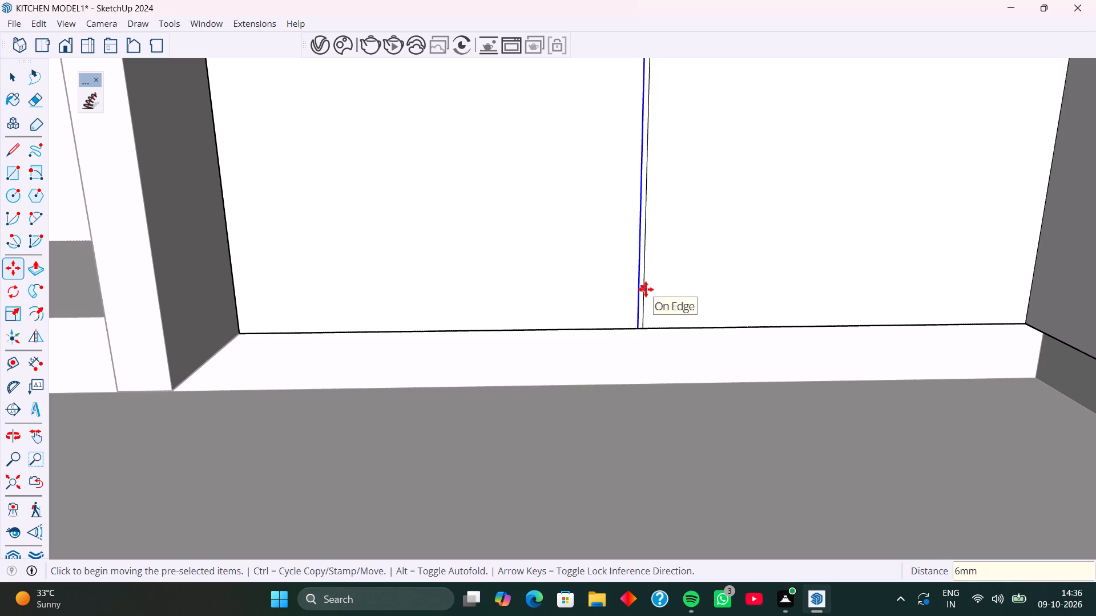
pyautogui.press('space')
# Push/Pull the two door faces on either side of the gap outward by 1".
pyautogui.click(582, 287)
pyautogui.press('p')
pyautogui.click(582, 287)
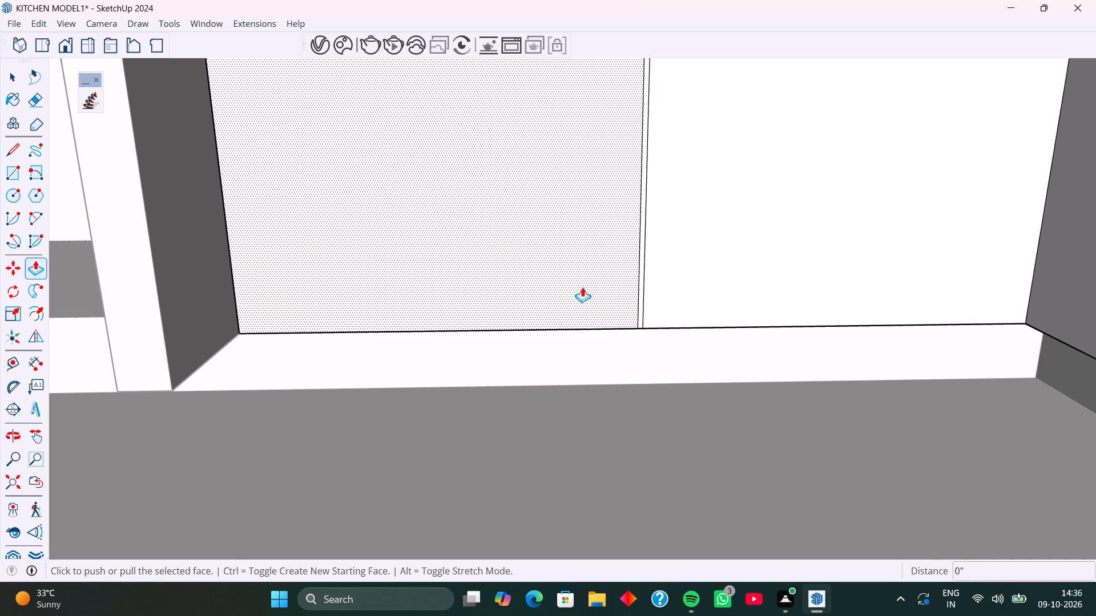
pyautogui.press('1')
pyautogui.press('Return')
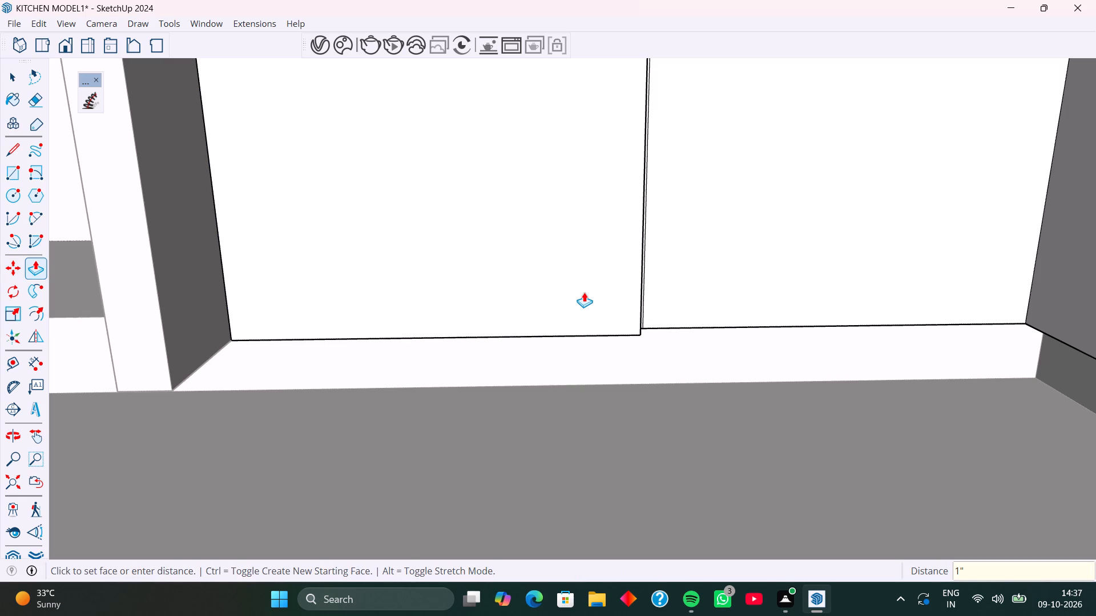
pyautogui.doubleClick(685, 245)
pyautogui.scroll(-5, 386, 374)
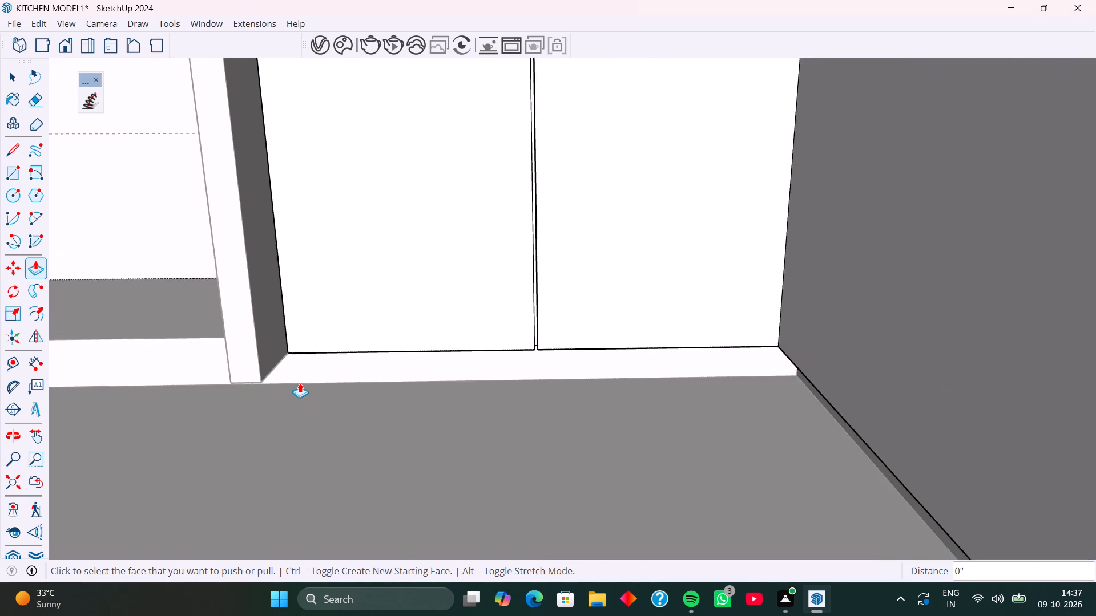
pyautogui.scroll(-8, 300, 383)
pyautogui.moveTo(352, 379); pyautogui.dragTo(479, 355, button='middle')
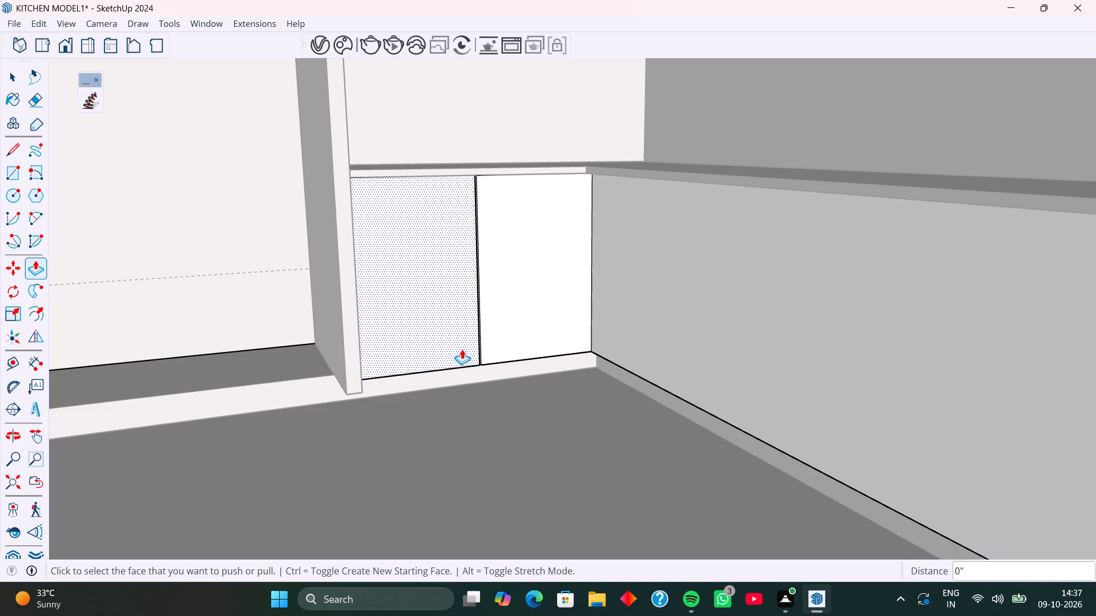
pyautogui.press('space')
# Open the countertop group and Push/Pull the front edge face above the two new doors outward by 1".
pyautogui.scroll(-6, 344, 325)
pyautogui.moveTo(413, 432); pyautogui.dragTo(541, 453, button='middle')
pyautogui.scroll(1, 475, 270)
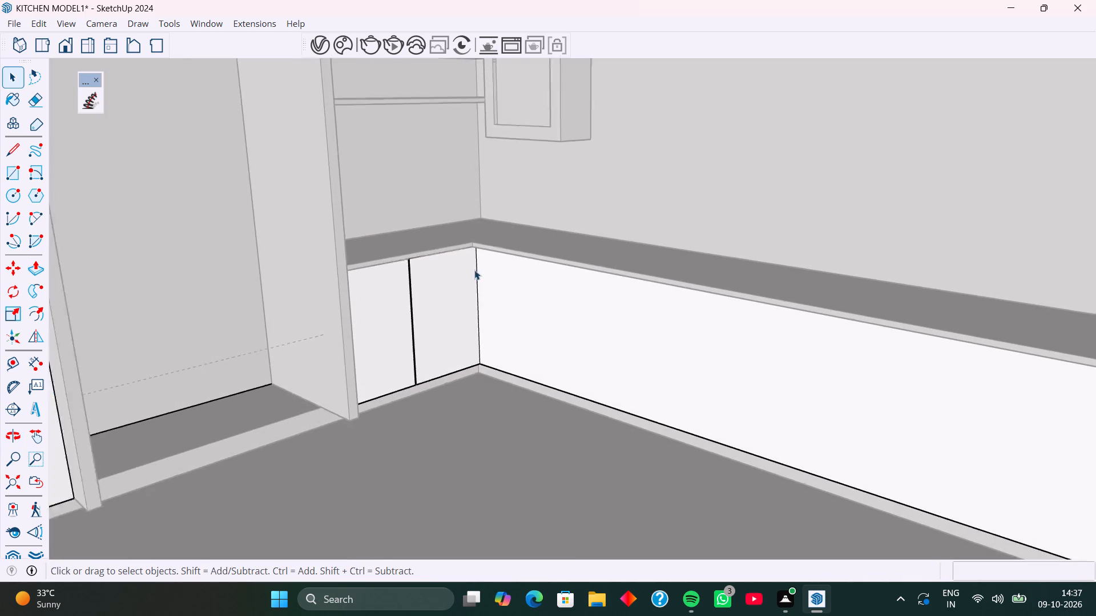
pyautogui.scroll(9, 474, 270)
pyautogui.moveTo(431, 255); pyautogui.dragTo(426, 236, button='middle')
pyautogui.click(407, 200)
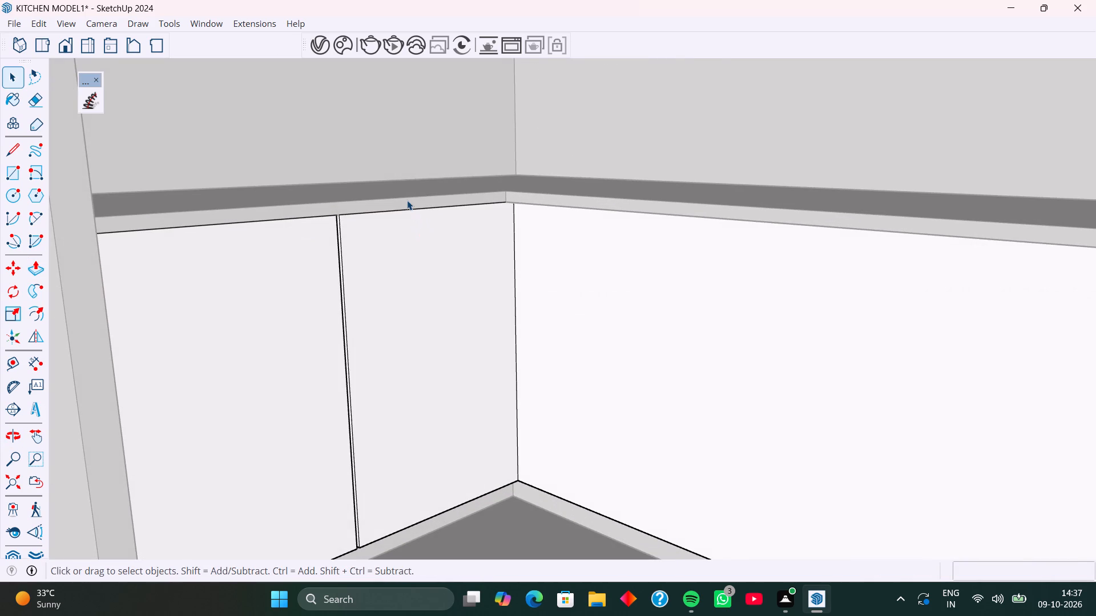
pyautogui.click(409, 202)
pyautogui.tripleClick(409, 202)
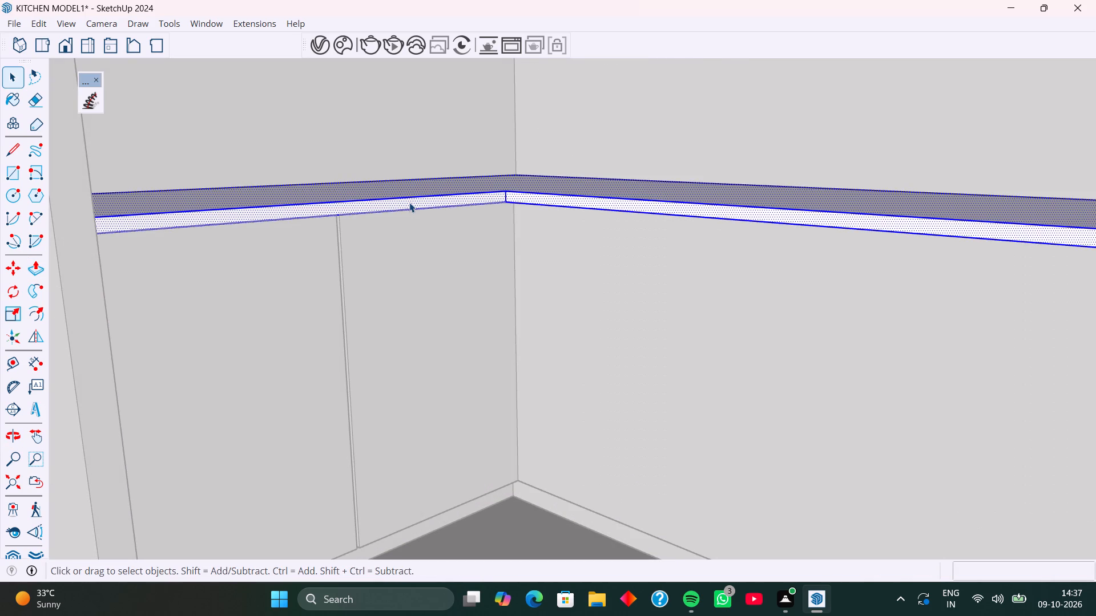
pyautogui.click(406, 206)
pyautogui.press('p')
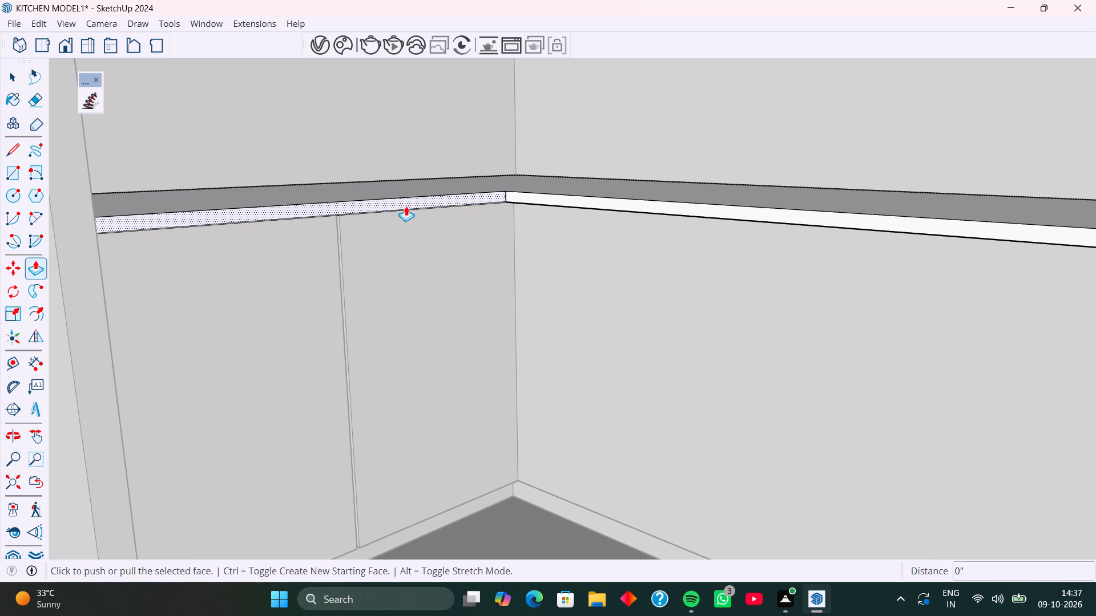
pyautogui.click(406, 206)
pyautogui.press('1')
pyautogui.press('Return')
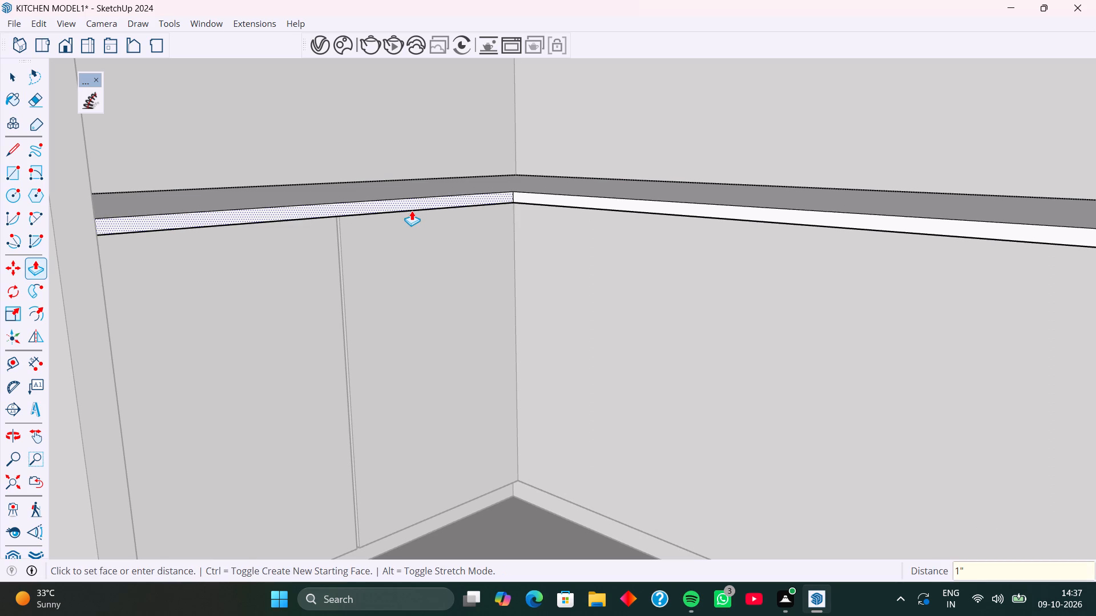
pyautogui.press('space')
# Push/Pull the front edge face of the adjoining long countertop section outward by 1".
pyautogui.click(622, 200)
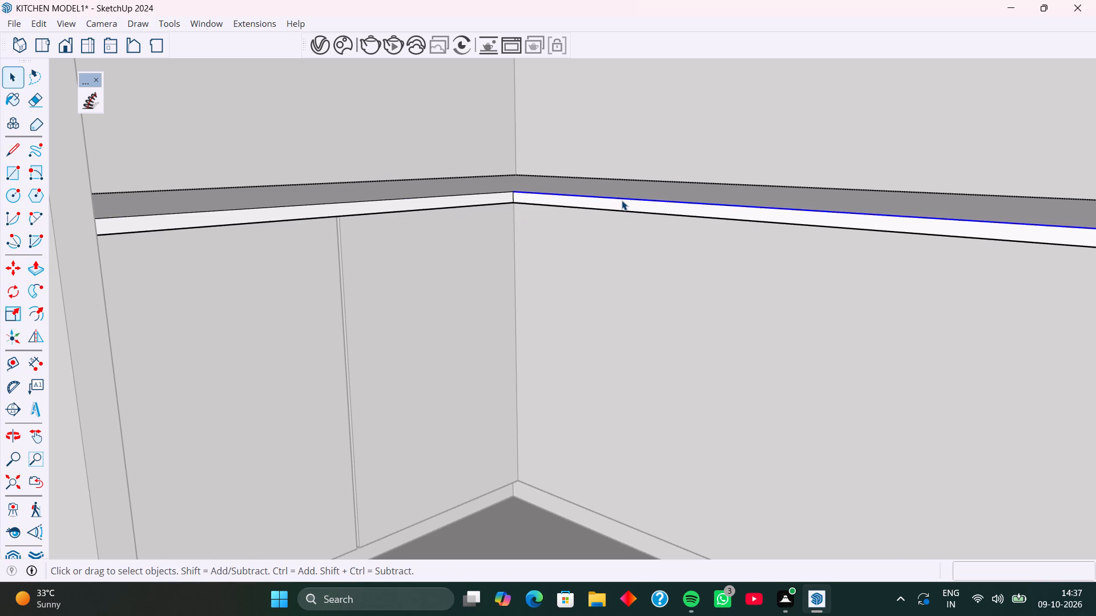
pyautogui.click(623, 207)
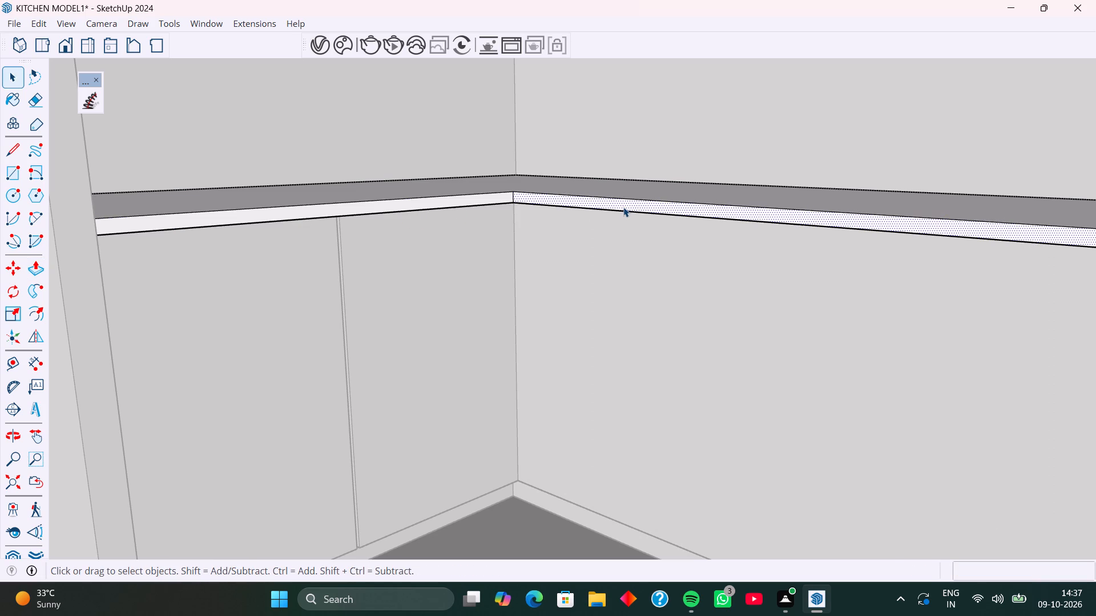
pyautogui.press('p')
pyautogui.click(623, 207)
pyautogui.press('1')
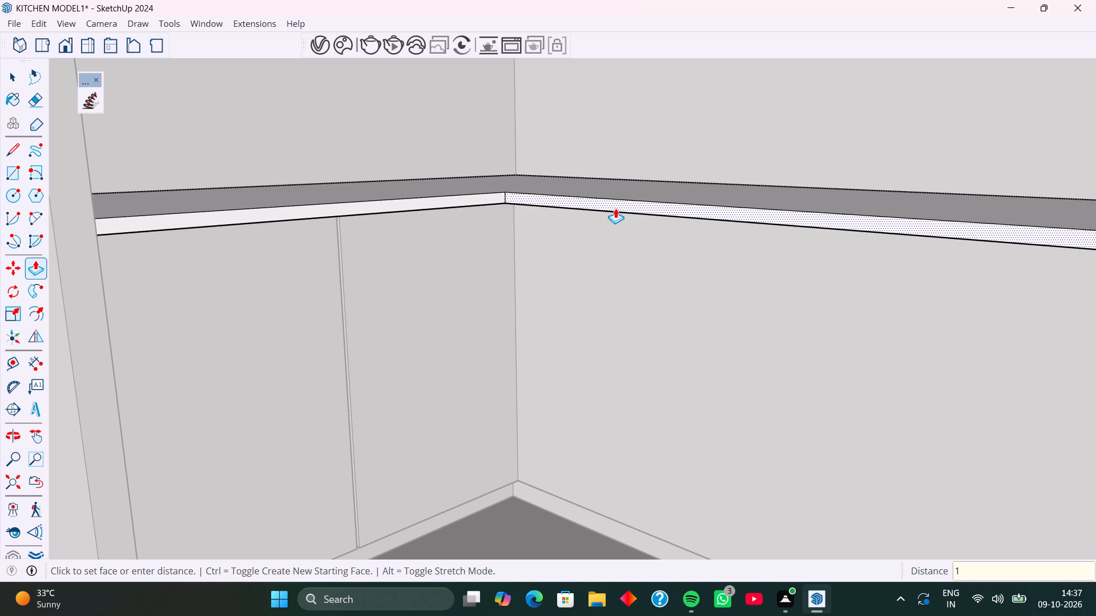
pyautogui.press('Return')
pyautogui.press('space')
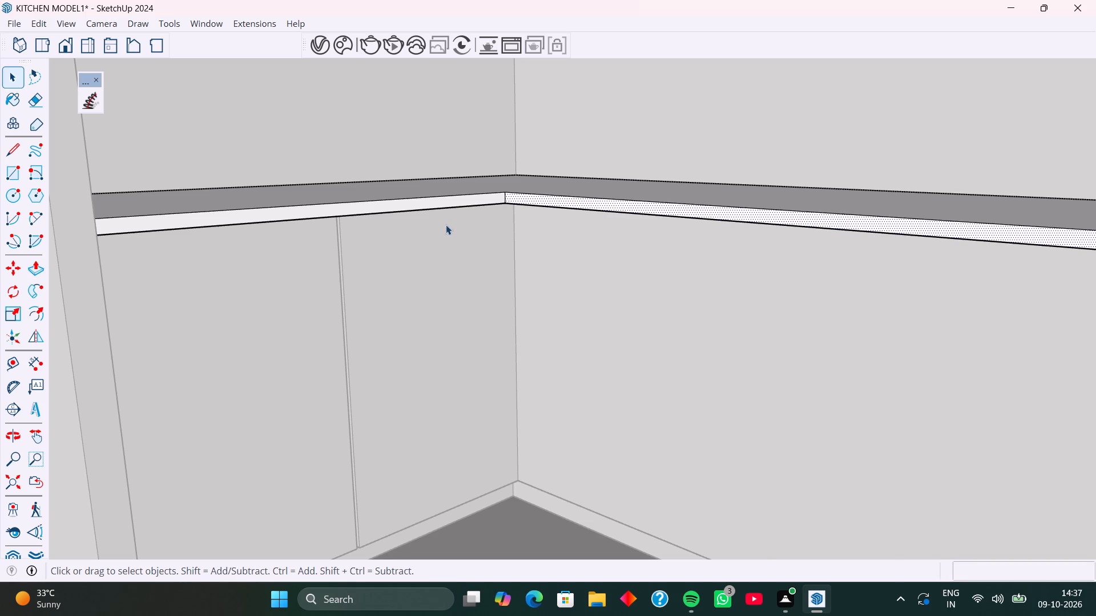
# Leave the countertop group and open the base cabinet group below it for editing.
pyautogui.scroll(-2, 446, 225)
pyautogui.scroll(1, 444, 248)
pyautogui.click(446, 266)
pyautogui.doubleClick(447, 268)
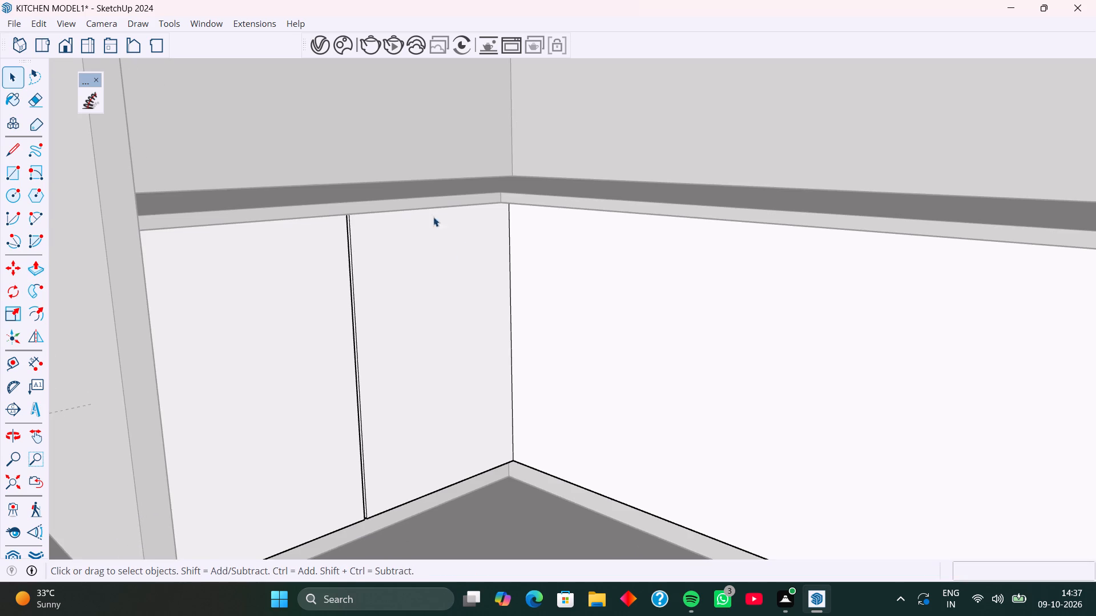
# Copy the bottom edge of the long base cabinet front straight up by about 1' 2" to split the face horizontally.
pyautogui.scroll(6, 392, 204)
pyautogui.moveTo(372, 218); pyautogui.dragTo(381, 237, button='middle')
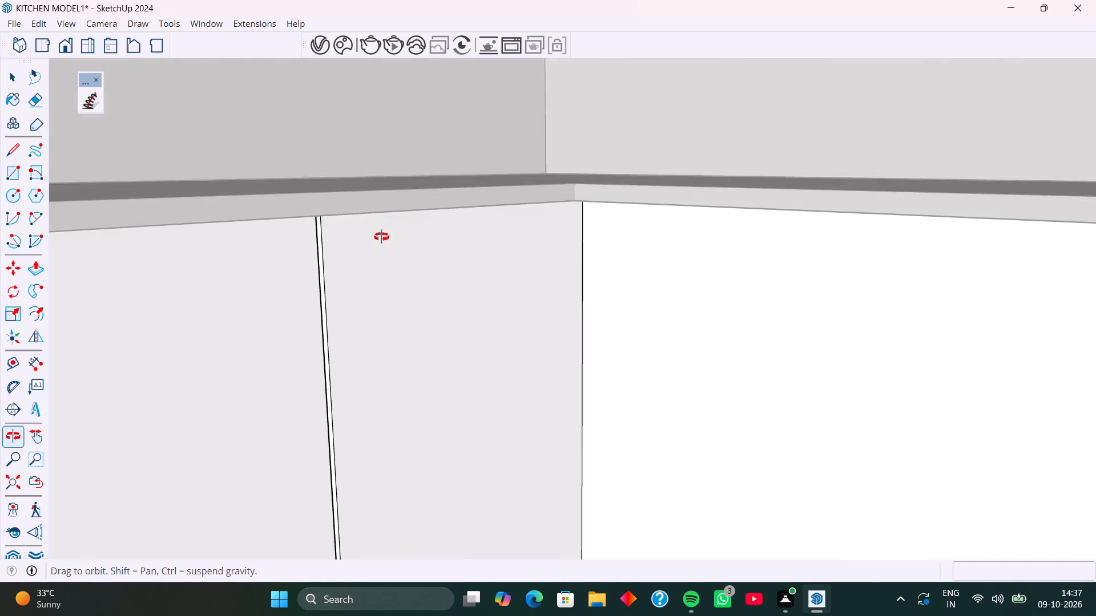
pyautogui.moveTo(381, 237); pyautogui.dragTo(374, 262, button='middle')
pyautogui.scroll(-3, 288, 285)
pyautogui.moveTo(431, 345); pyautogui.dragTo(518, 359, button='middle')
pyautogui.click(689, 325)
pyautogui.scroll(-3, 417, 347)
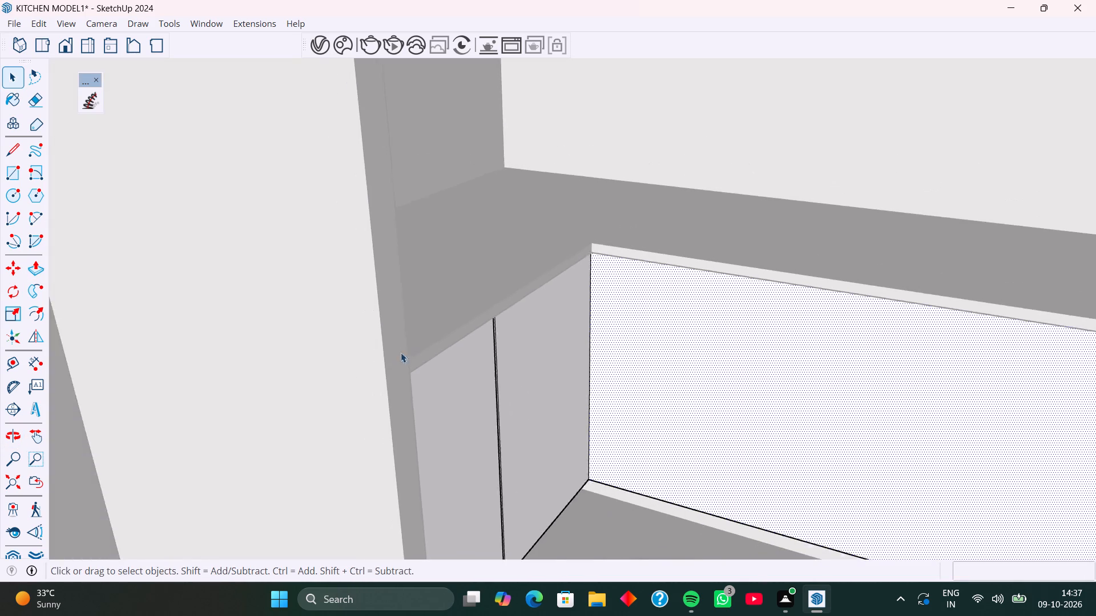
pyautogui.scroll(-5, 401, 352)
pyautogui.moveTo(522, 368); pyautogui.dragTo(488, 343, button='middle')
pyautogui.moveTo(552, 350); pyautogui.dragTo(391, 272, button='middle')
pyautogui.moveTo(535, 386); pyautogui.dragTo(594, 395, button='middle')
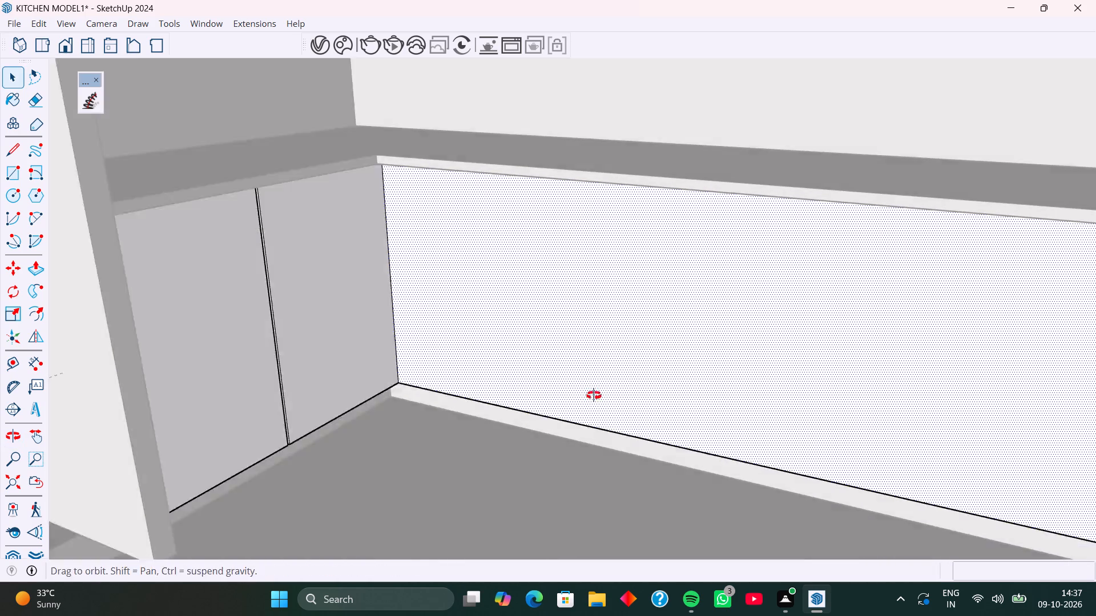
pyautogui.moveTo(594, 395); pyautogui.dragTo(646, 405, button='middle')
pyautogui.keyDown('shift'); pyautogui.moveTo(722, 284); pyautogui.dragTo(391, 183, button='middle'); pyautogui.keyUp('shift')
pyautogui.moveTo(655, 331); pyautogui.dragTo(715, 339, button='middle')
pyautogui.keyDown('shift'); pyautogui.moveTo(753, 299); pyautogui.dragTo(497, 258, button='middle'); pyautogui.keyUp('shift')
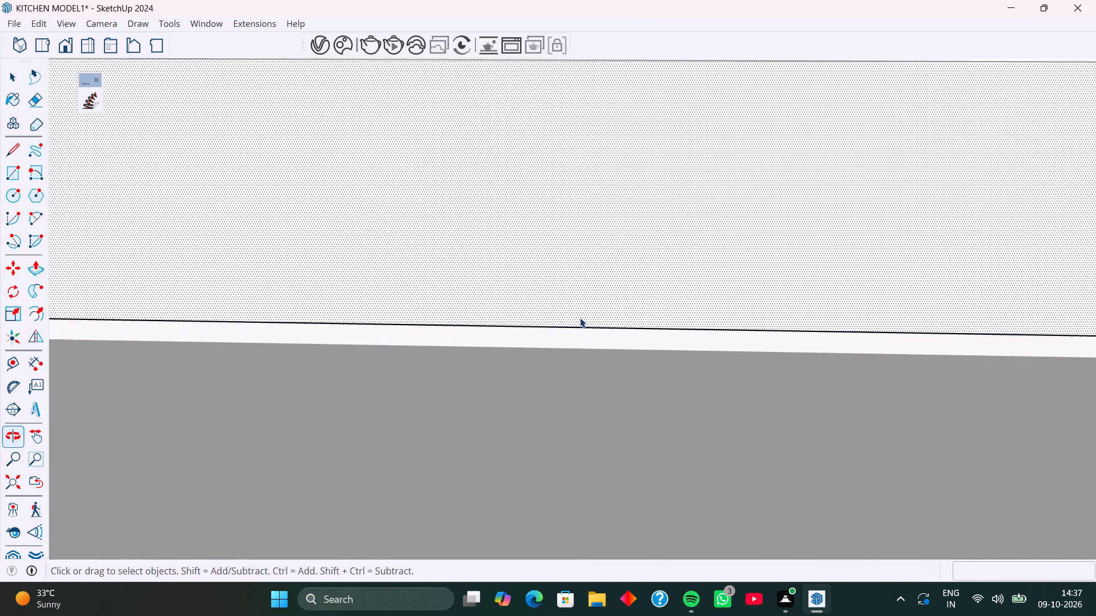
pyautogui.scroll(-4, 591, 290)
pyautogui.keyDown('shift'); pyautogui.moveTo(692, 263); pyautogui.dragTo(551, 262, button='middle'); pyautogui.keyUp('shift')
pyautogui.scroll(-2, 551, 262)
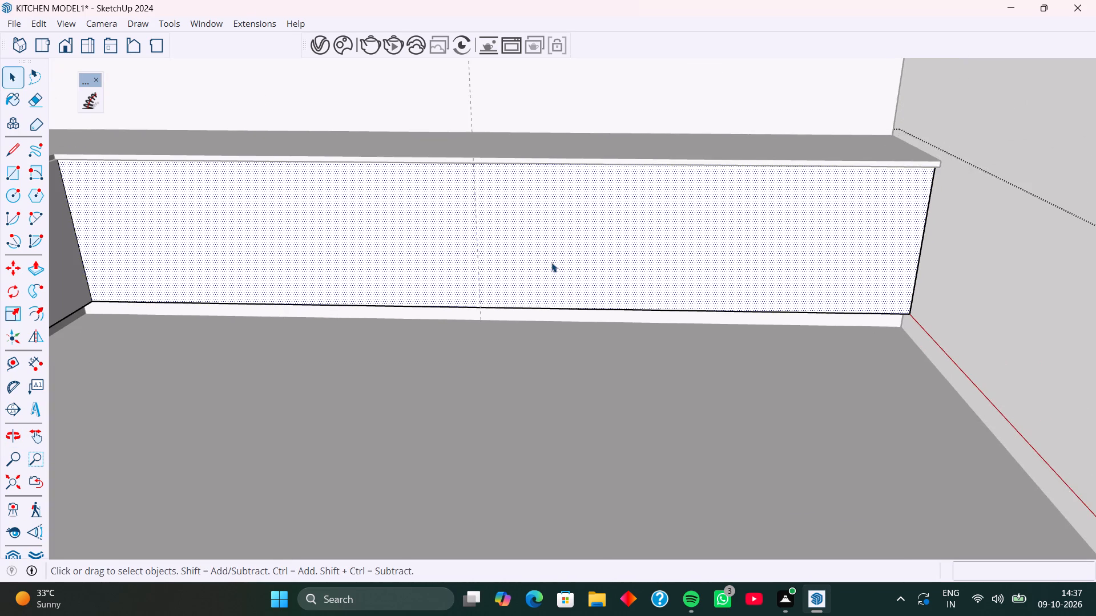
pyautogui.keyDown('shift'); pyautogui.moveTo(551, 262); pyautogui.dragTo(588, 257, button='middle'); pyautogui.keyUp('shift')
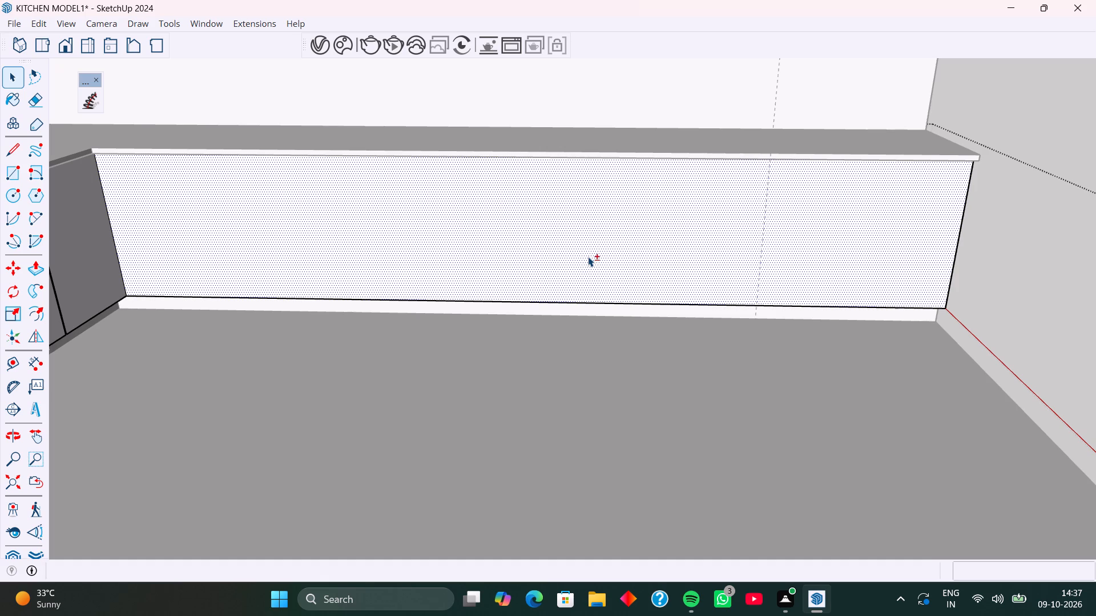
pyautogui.click(583, 301)
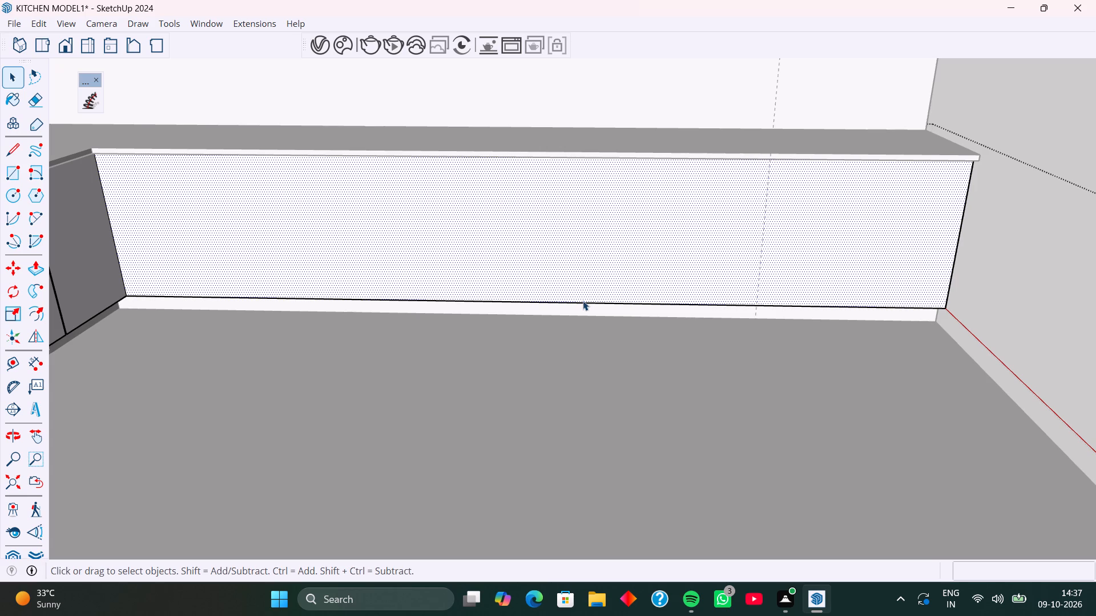
pyautogui.click(584, 303)
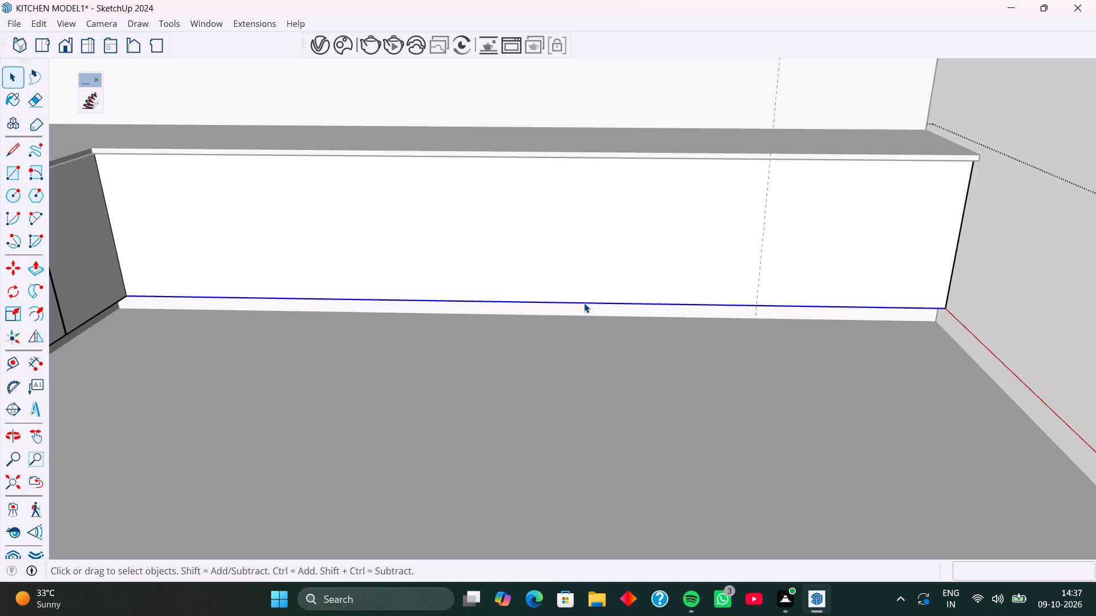
pyautogui.press('m')
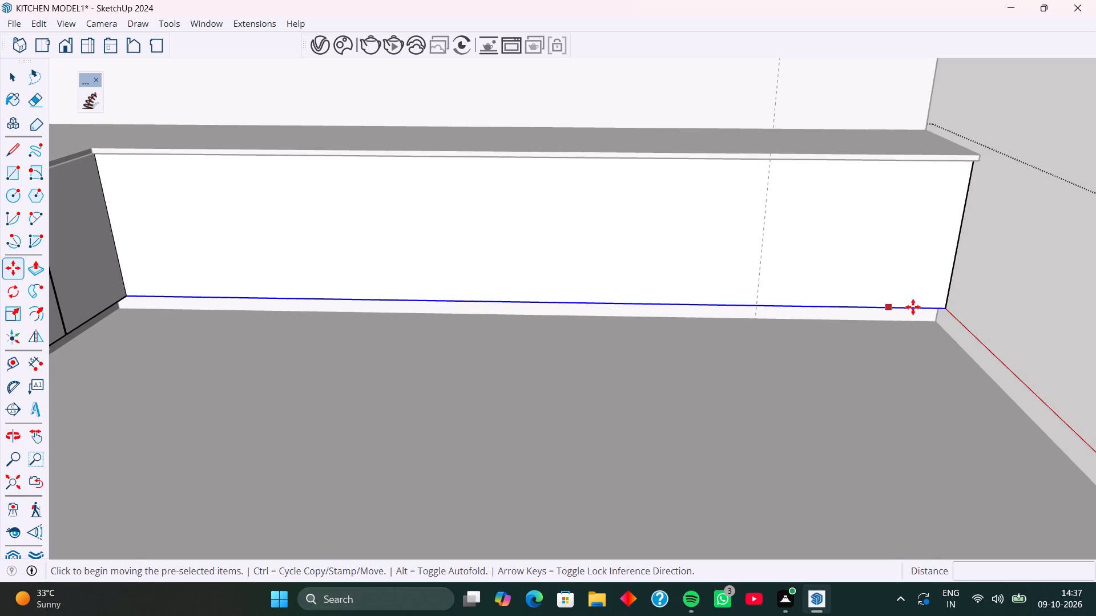
pyautogui.click(946, 308)
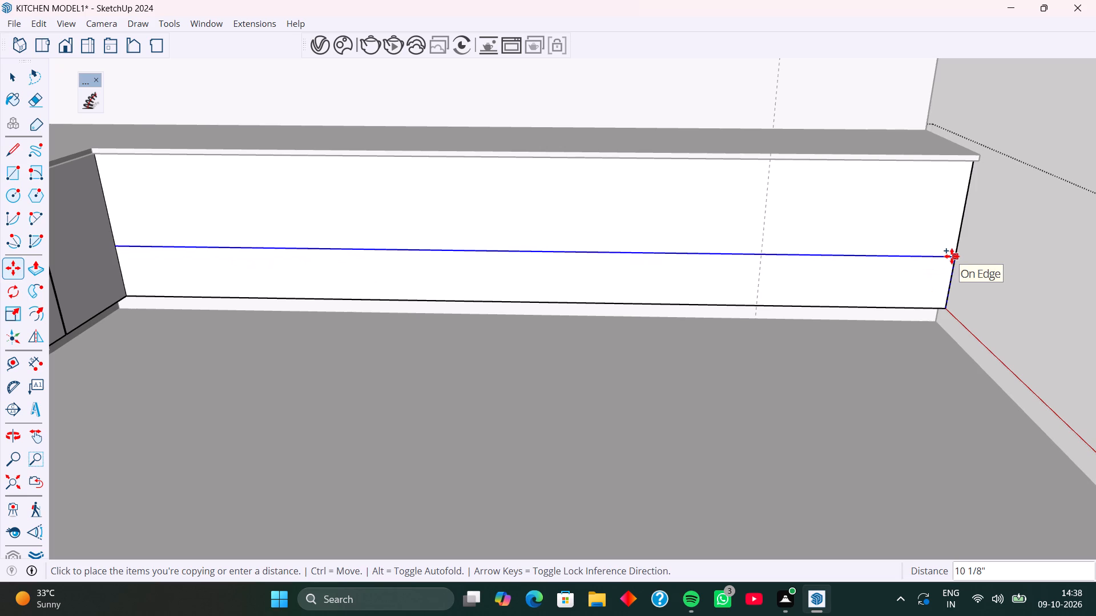
pyautogui.press('Up')
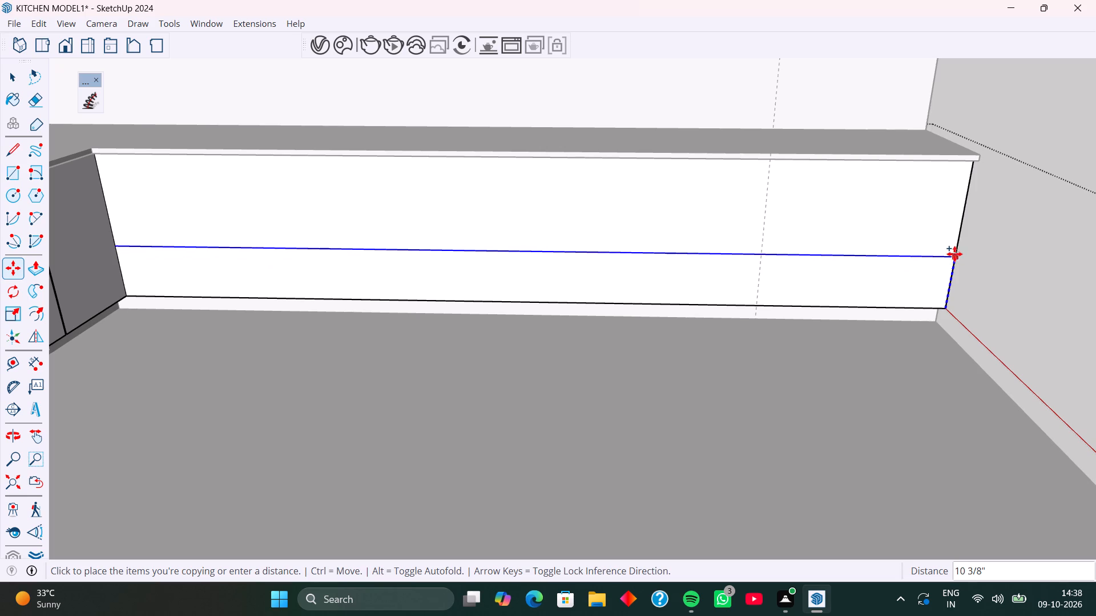
pyautogui.click(962, 236)
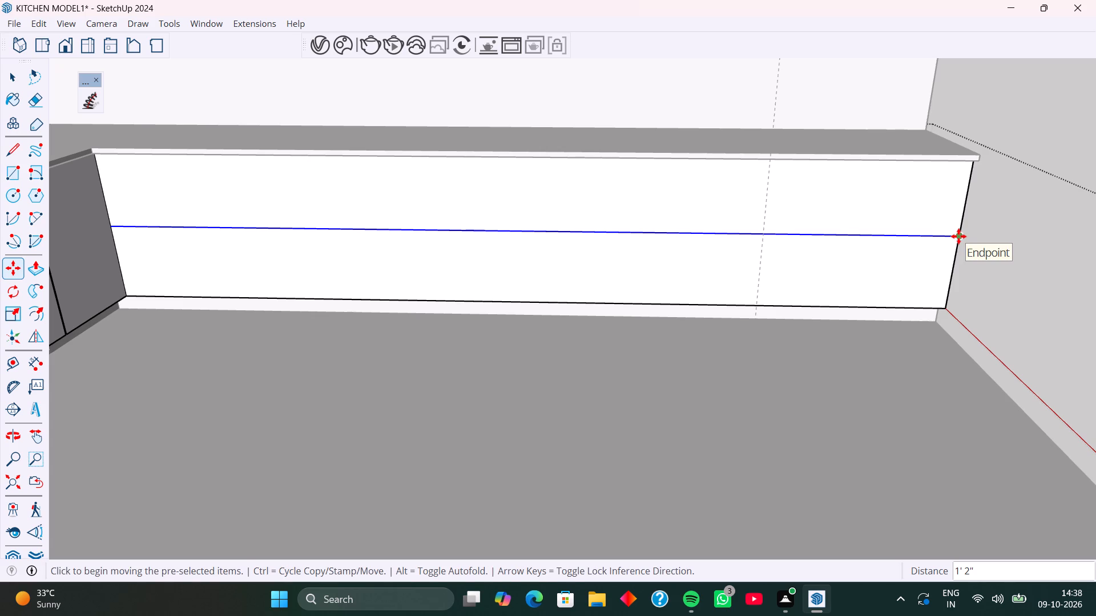
# Copy the new horizontal dividing edge straight up by 3 mm.
pyautogui.click(958, 236)
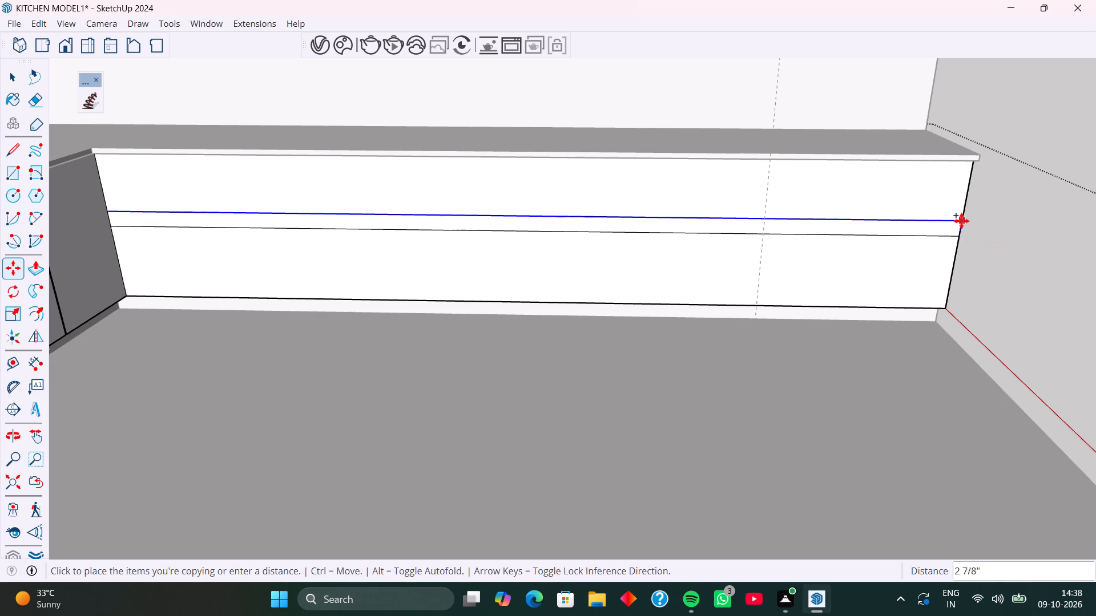
pyautogui.press('Up')
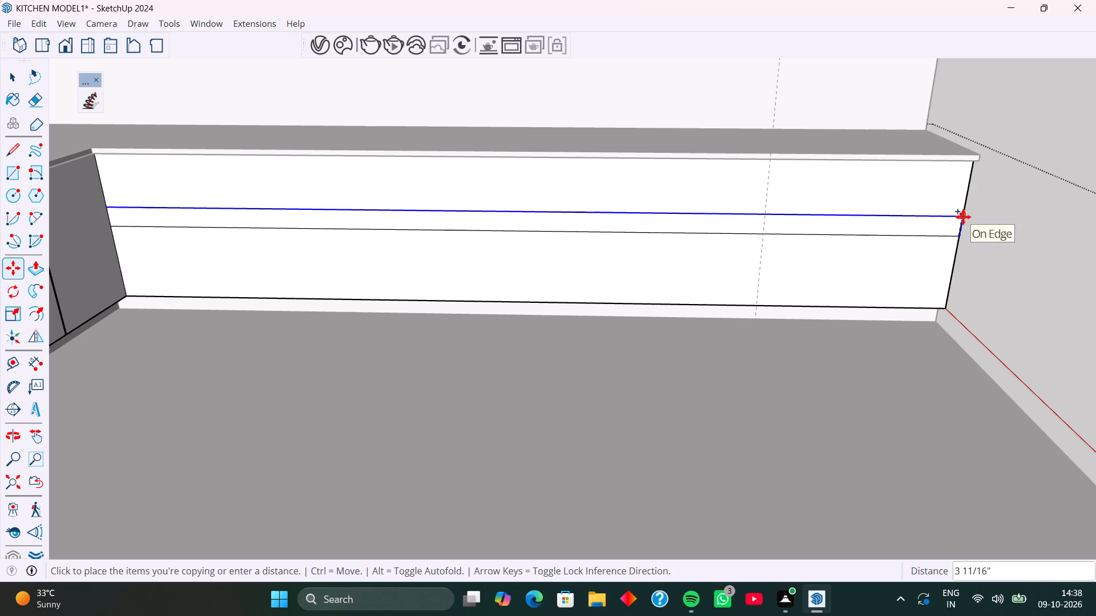
pyautogui.write('3mm')
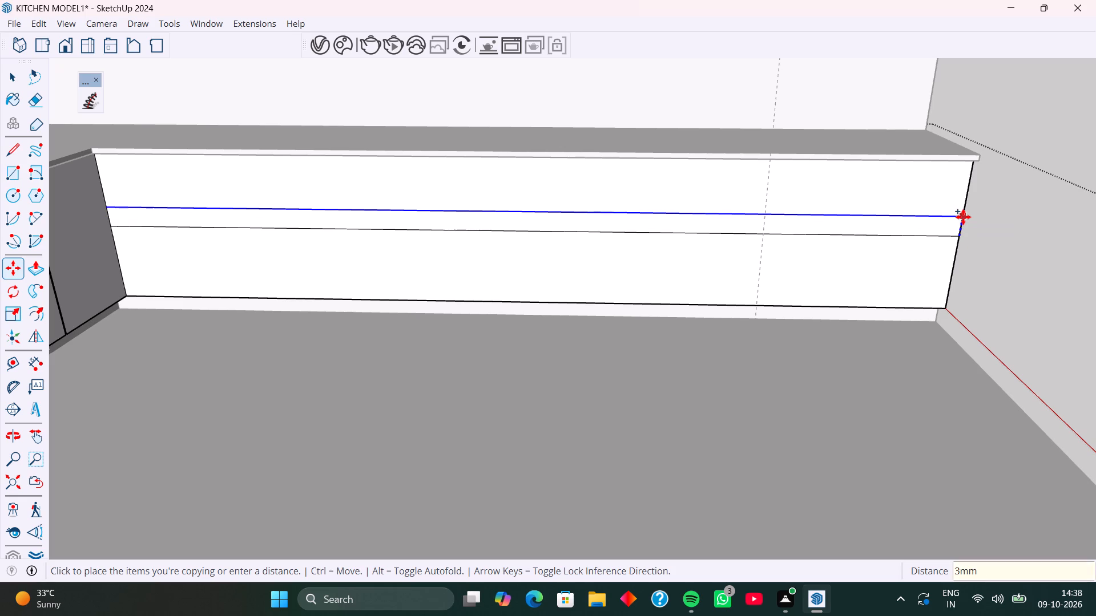
pyautogui.press('Return')
# Copy the upper dividing edge down by 6 mm to form the lower line of the horizontal gap.
pyautogui.scroll(-1, 959, 237)
pyautogui.scroll(4, 959, 232)
pyautogui.scroll(-4, 920, 240)
pyautogui.scroll(-10, 845, 277)
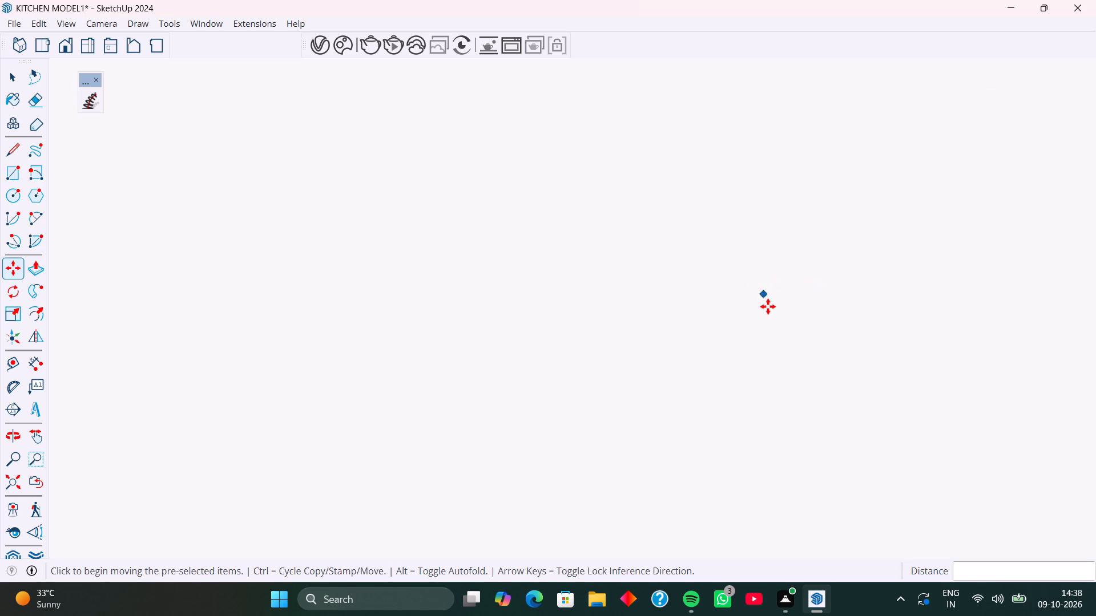
pyautogui.scroll(-20, 761, 369)
pyautogui.scroll(-20, 761, 369)
pyautogui.scroll(-20, 719, 327)
pyautogui.moveTo(695, 316); pyautogui.dragTo(655, 376, button='middle')
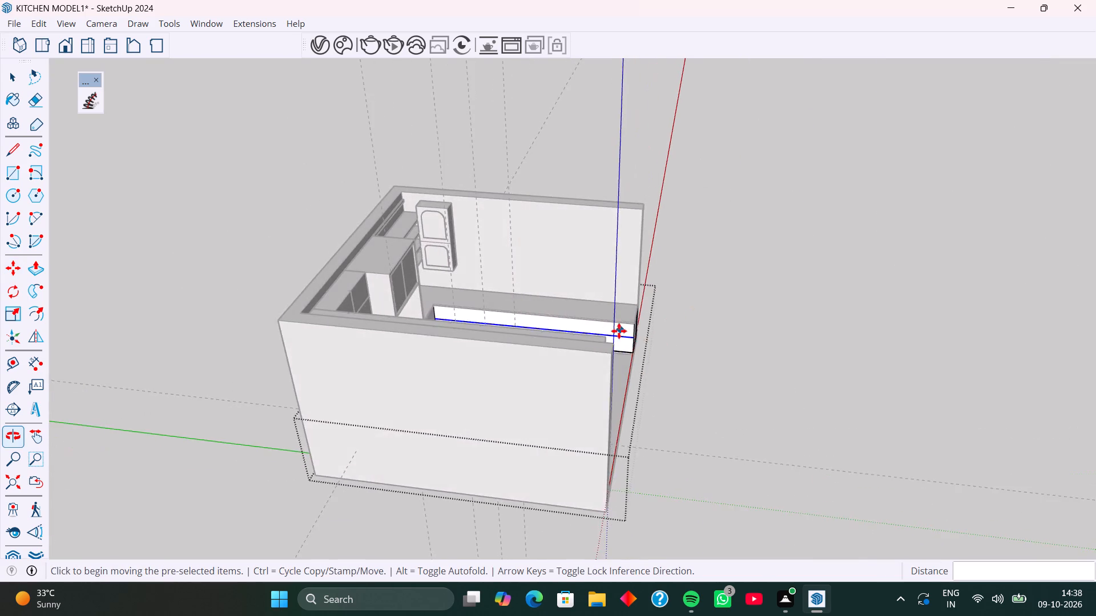
pyautogui.scroll(13, 619, 331)
pyautogui.moveTo(623, 359); pyautogui.dragTo(697, 345, button='middle')
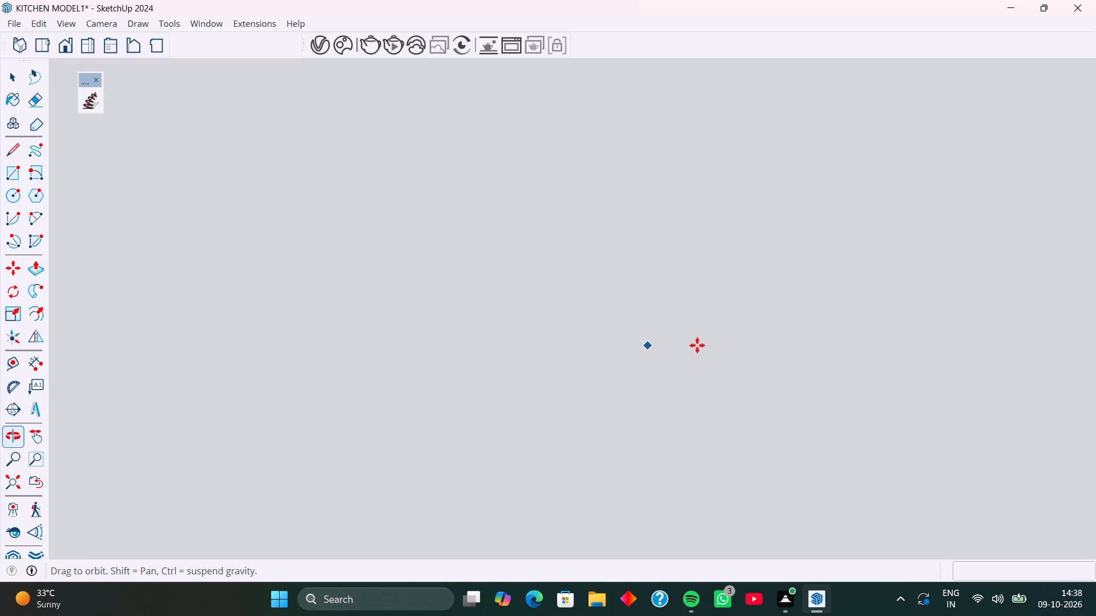
pyautogui.moveTo(678, 338); pyautogui.dragTo(581, 342, button='middle')
pyautogui.scroll(-20, 657, 362)
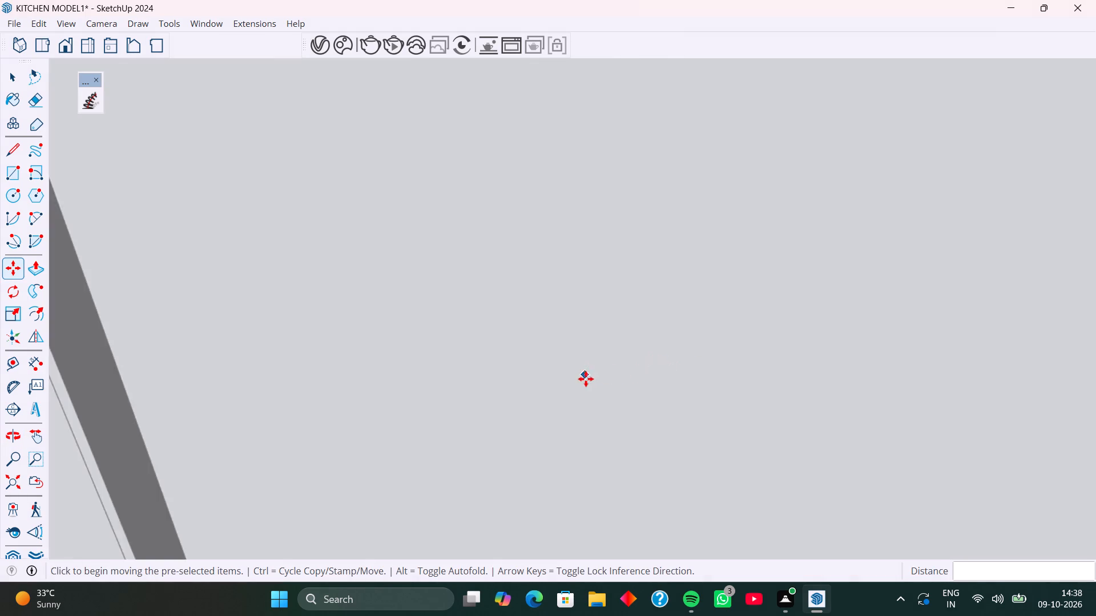
pyautogui.scroll(-20, 586, 379)
pyautogui.scroll(-20, 586, 379)
pyautogui.scroll(-2, 586, 379)
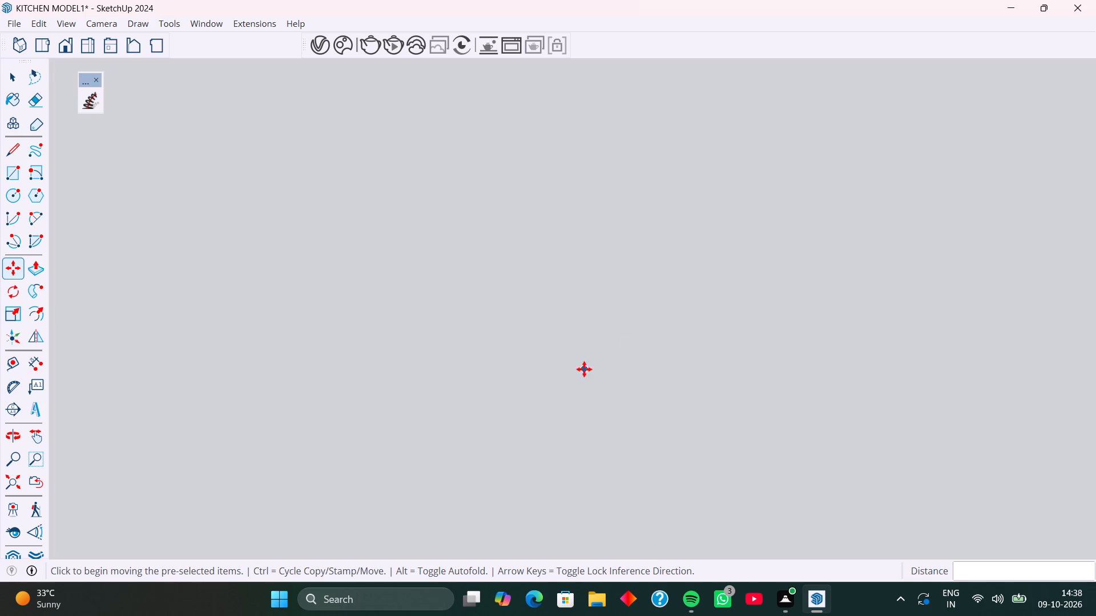
pyautogui.scroll(-19, 584, 369)
pyautogui.scroll(-9, 635, 321)
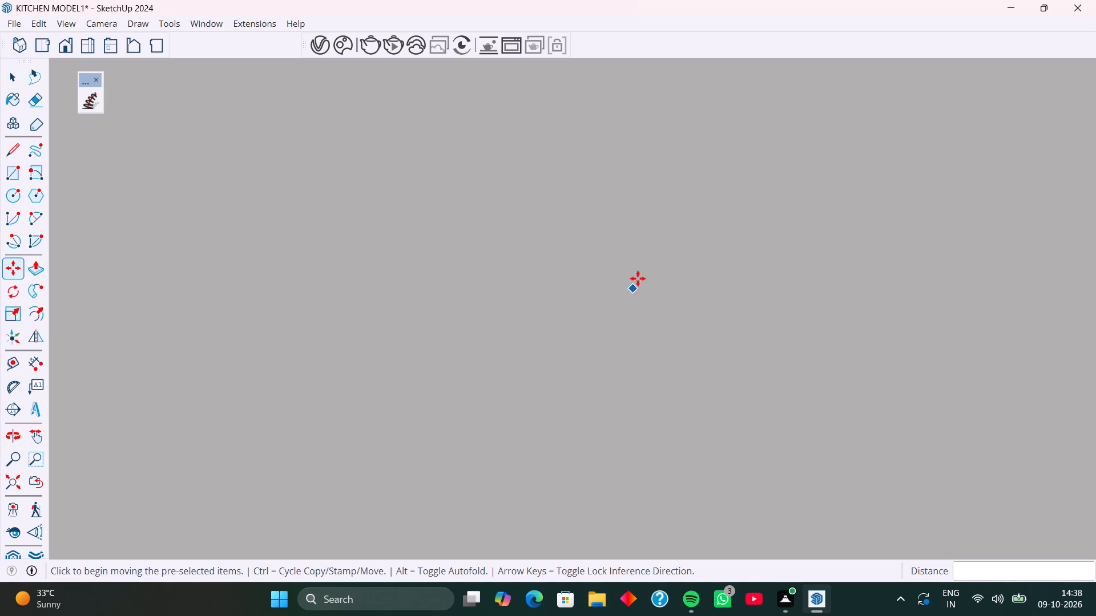
pyautogui.click(10, 480)
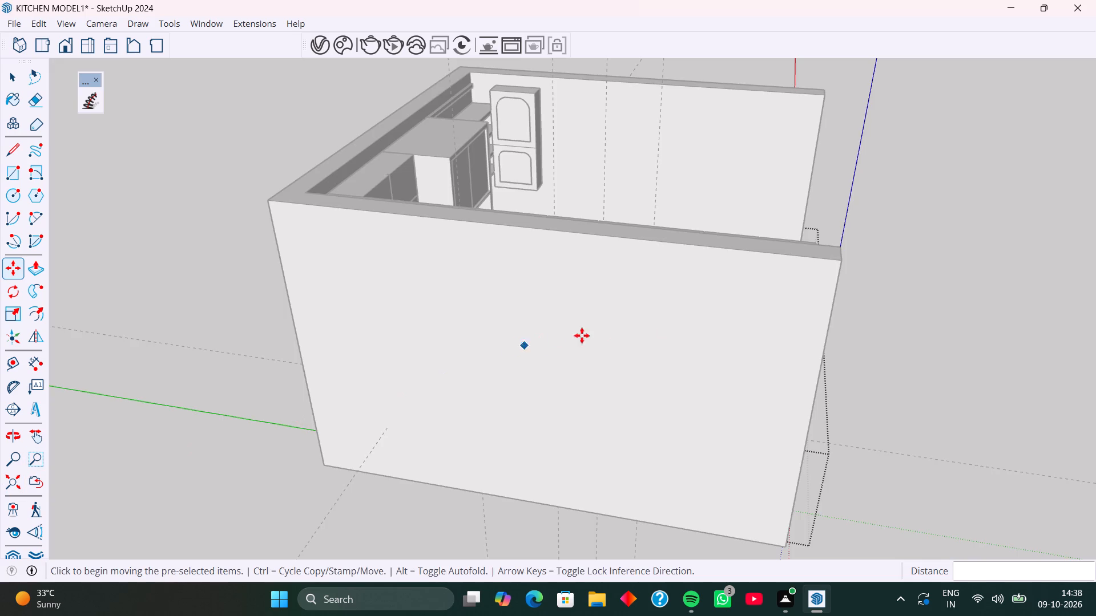
pyautogui.moveTo(784, 309); pyautogui.dragTo(708, 309, button='middle')
pyautogui.moveTo(774, 332); pyautogui.dragTo(732, 326, button='middle')
pyautogui.scroll(9, 775, 340)
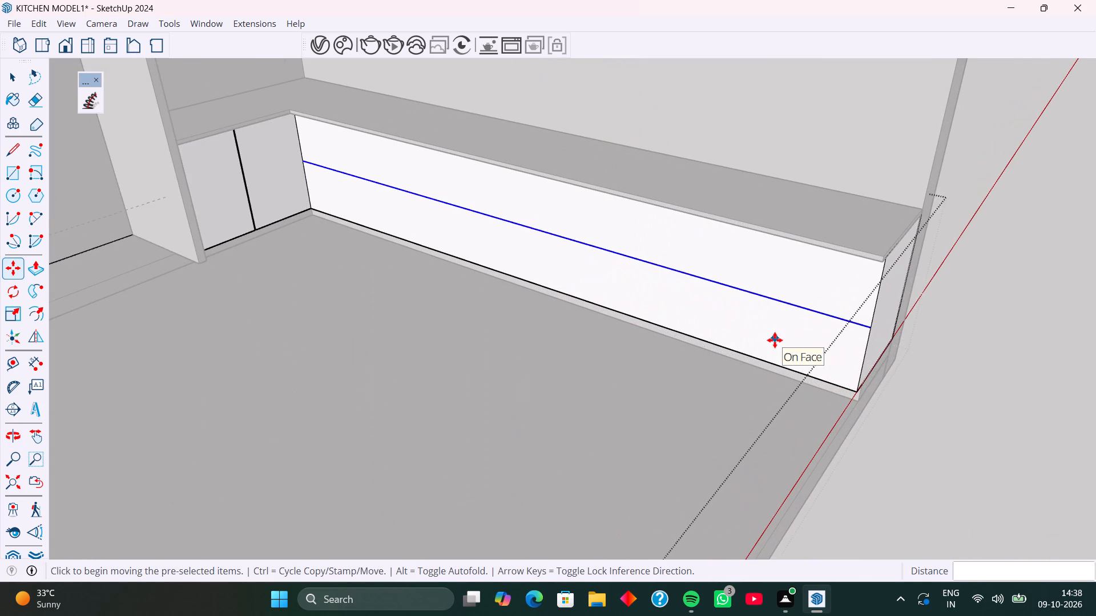
pyautogui.scroll(5, 775, 340)
pyautogui.moveTo(799, 319); pyautogui.dragTo(662, 312, button='middle')
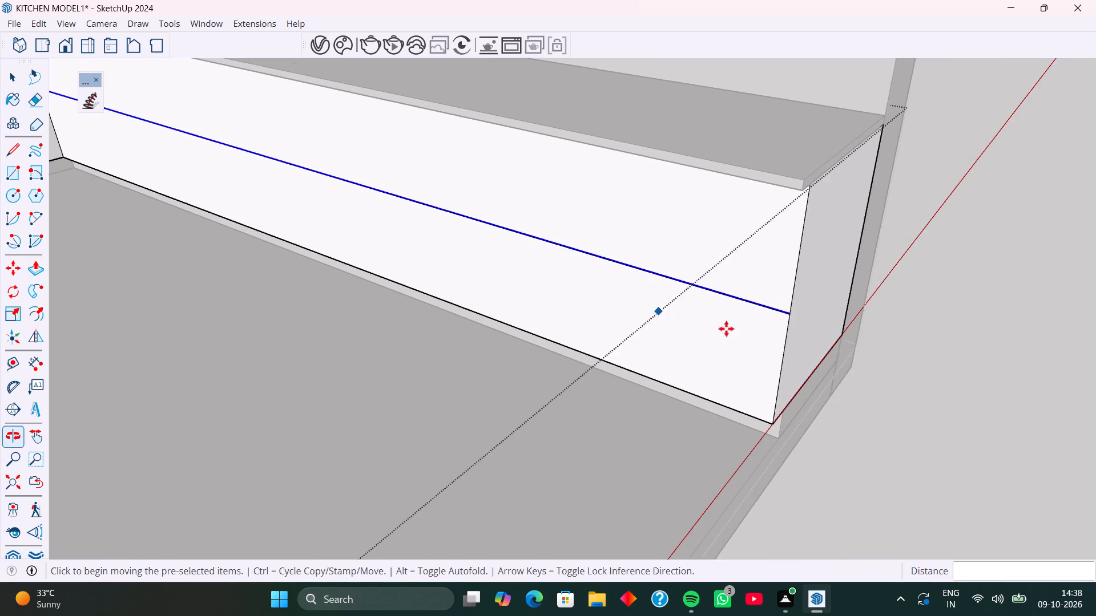
pyautogui.scroll(20, 795, 315)
pyautogui.scroll(5, 795, 315)
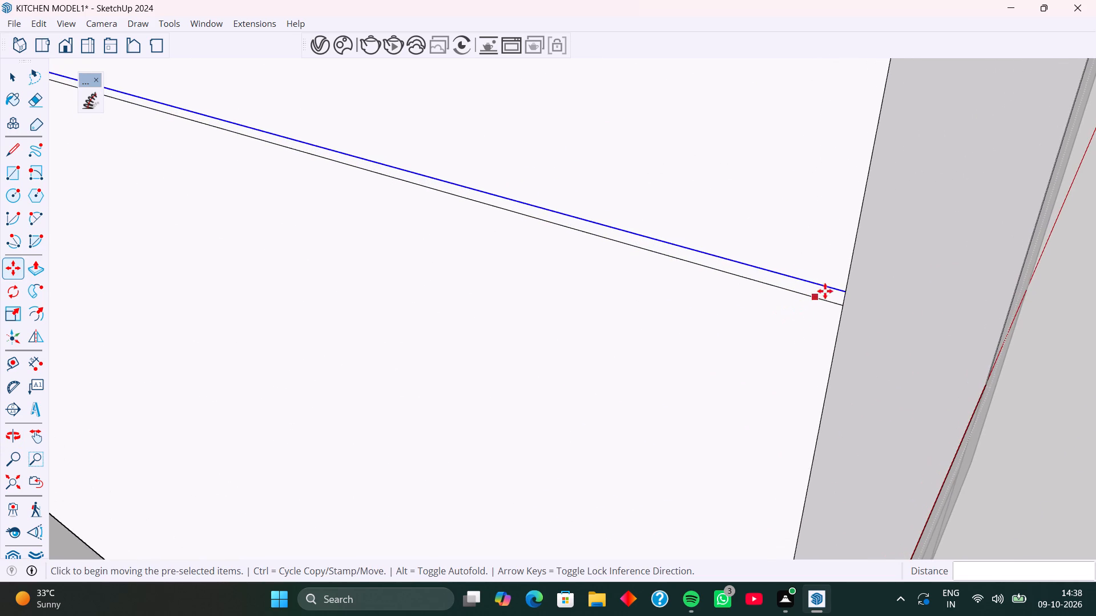
pyautogui.click(844, 290)
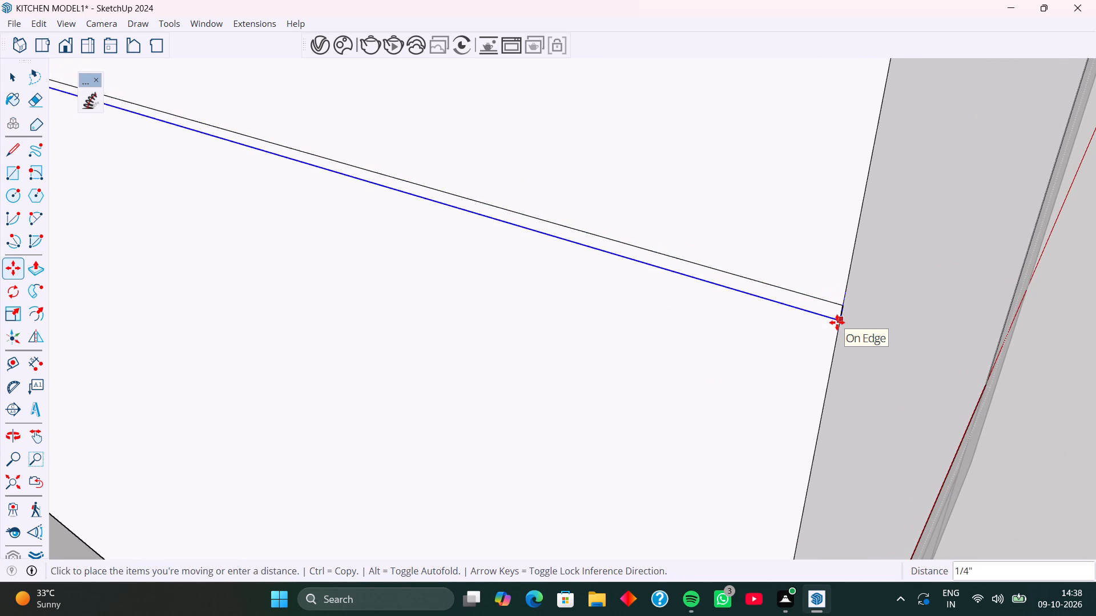
pyautogui.write('6mm')
pyautogui.press('Return')
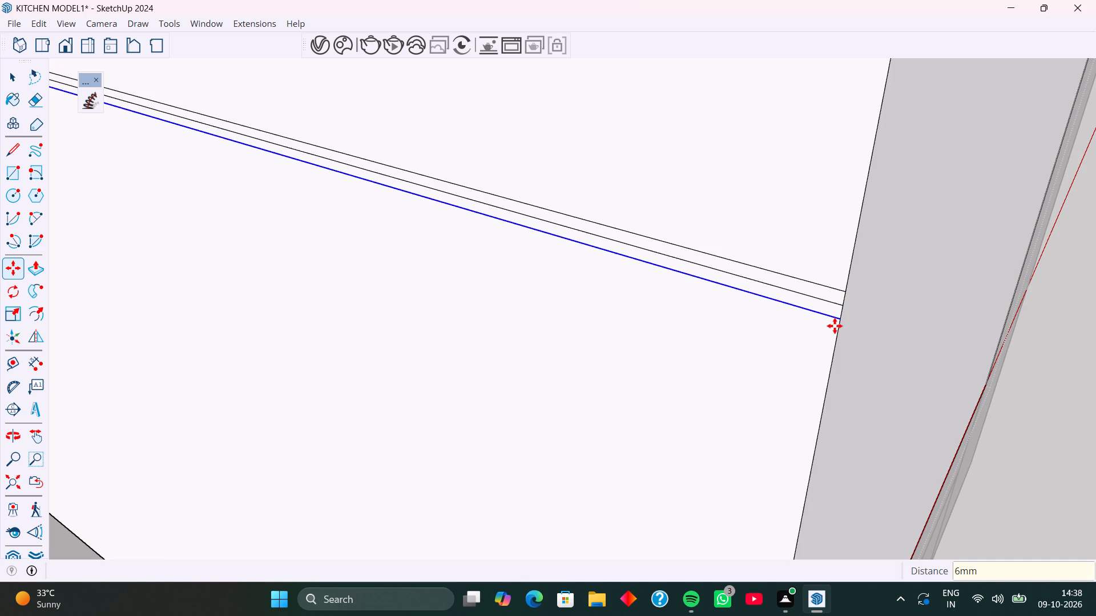
# Erase the middle of the three dividing lines on the long cabinet front, leaving a 6 mm gap strip.
pyautogui.press('e')
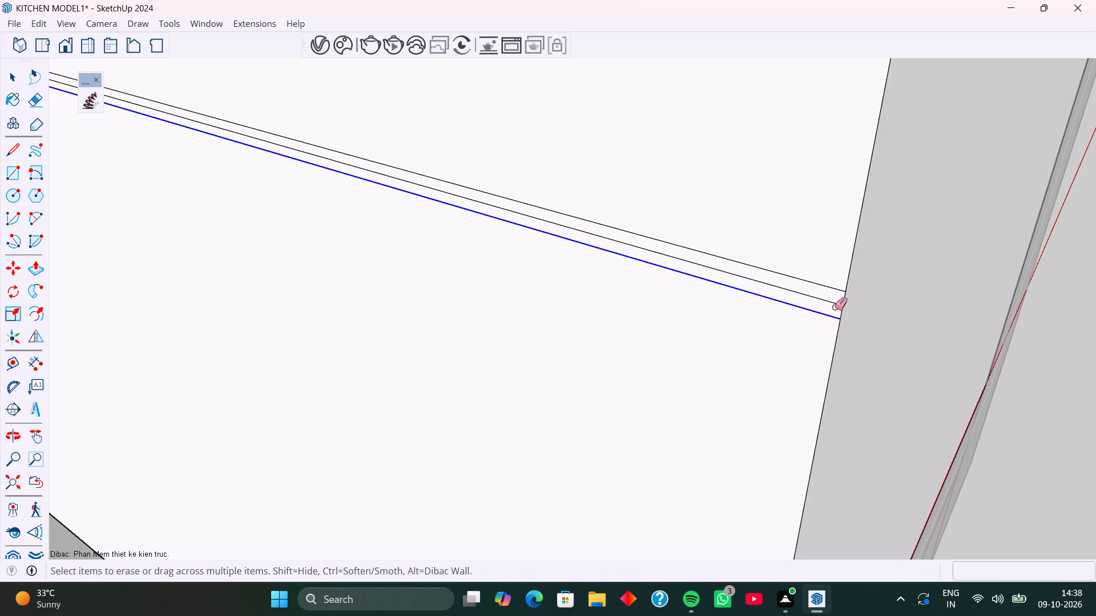
pyautogui.click(835, 302)
pyautogui.press('space')
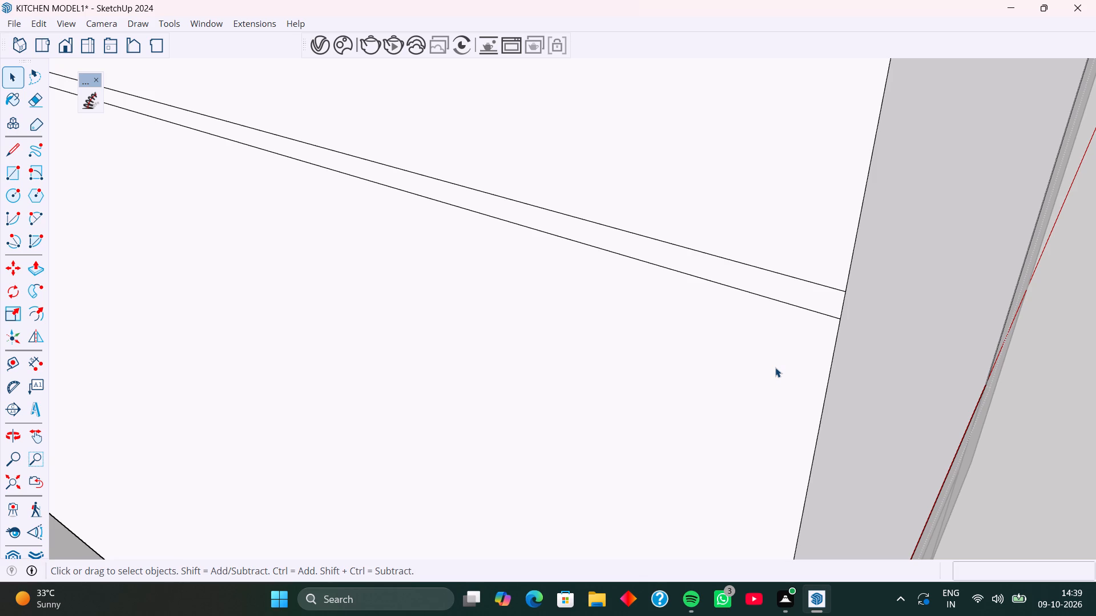
# Inspect the horizontal gap strip along the full length of the long base cabinet front.
pyautogui.scroll(-4, 667, 329)
pyautogui.scroll(-4, 634, 363)
pyautogui.moveTo(615, 380); pyautogui.dragTo(640, 380, button='middle')
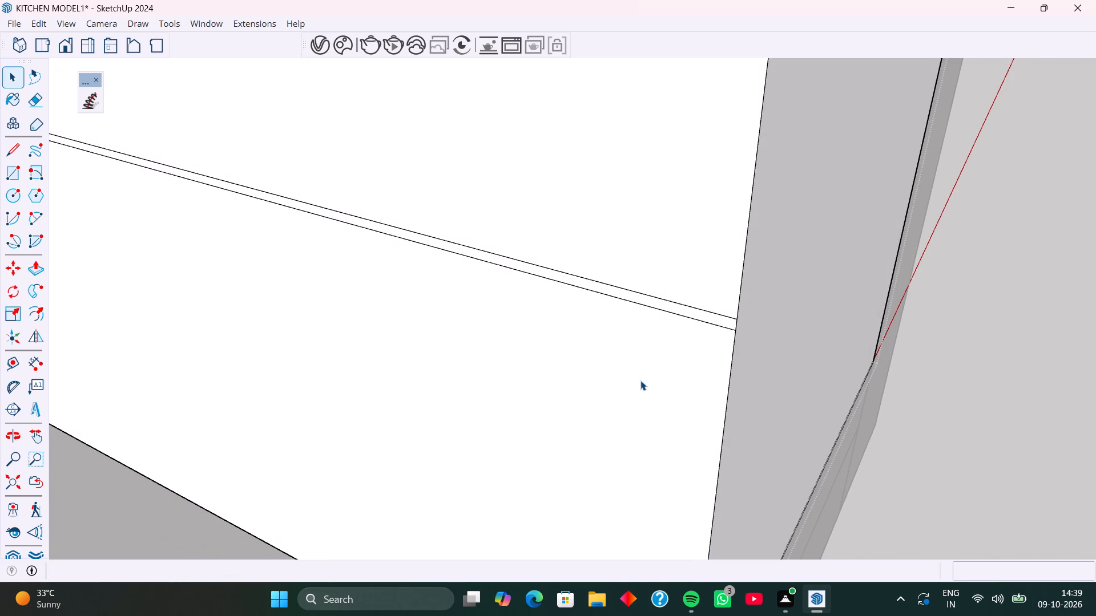
pyautogui.scroll(-3, 727, 368)
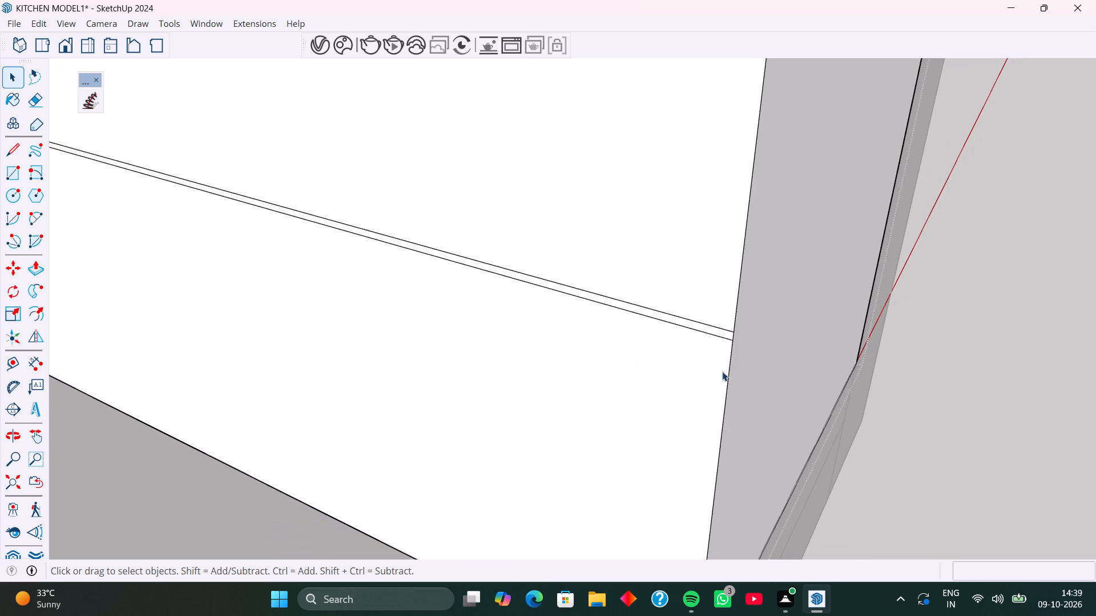
pyautogui.scroll(-6, 722, 371)
pyautogui.moveTo(712, 398); pyautogui.dragTo(669, 393, button='middle')
pyautogui.scroll(-4, 589, 382)
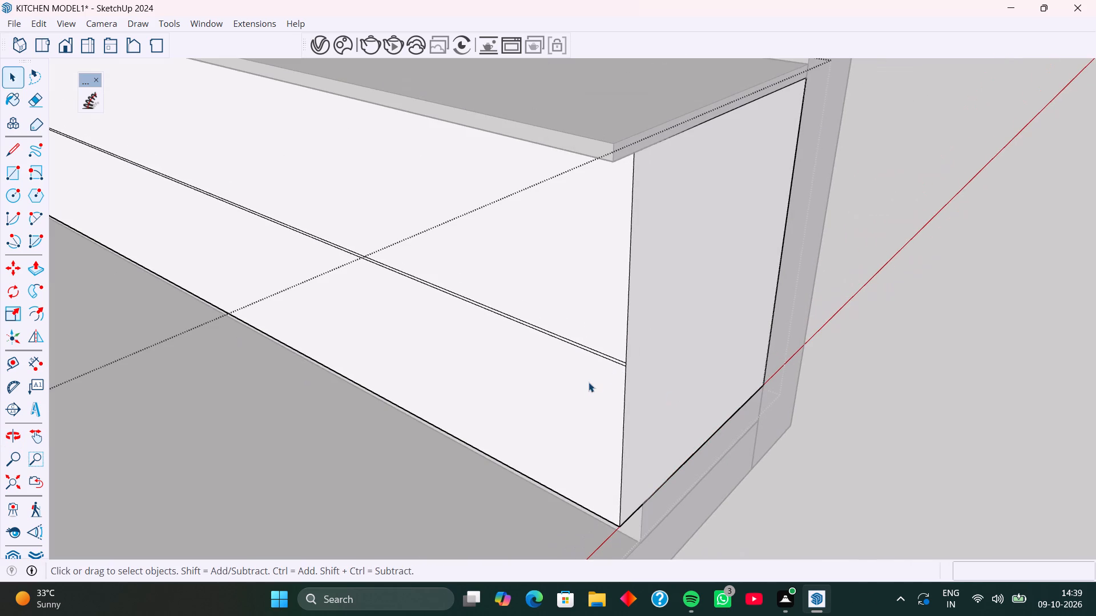
pyautogui.scroll(-3, 579, 363)
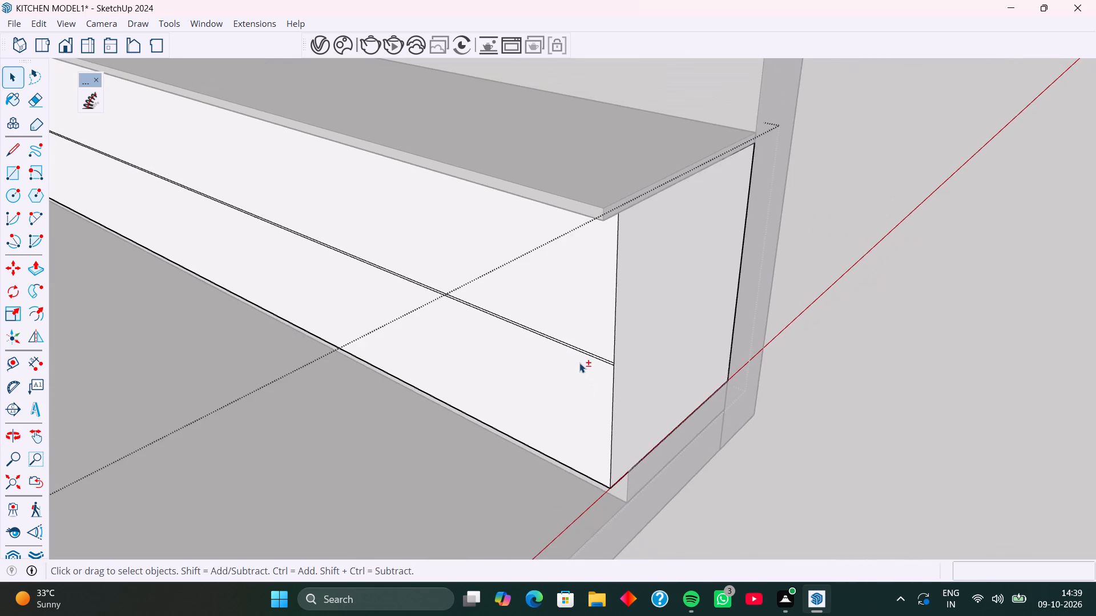
pyautogui.keyDown('shift'); pyautogui.moveTo(579, 363); pyautogui.dragTo(650, 369, button='middle'); pyautogui.keyUp('shift')
pyautogui.scroll(-1, 598, 332)
pyautogui.keyDown('shift'); pyautogui.moveTo(482, 283); pyautogui.dragTo(709, 433, button='middle'); pyautogui.keyUp('shift')
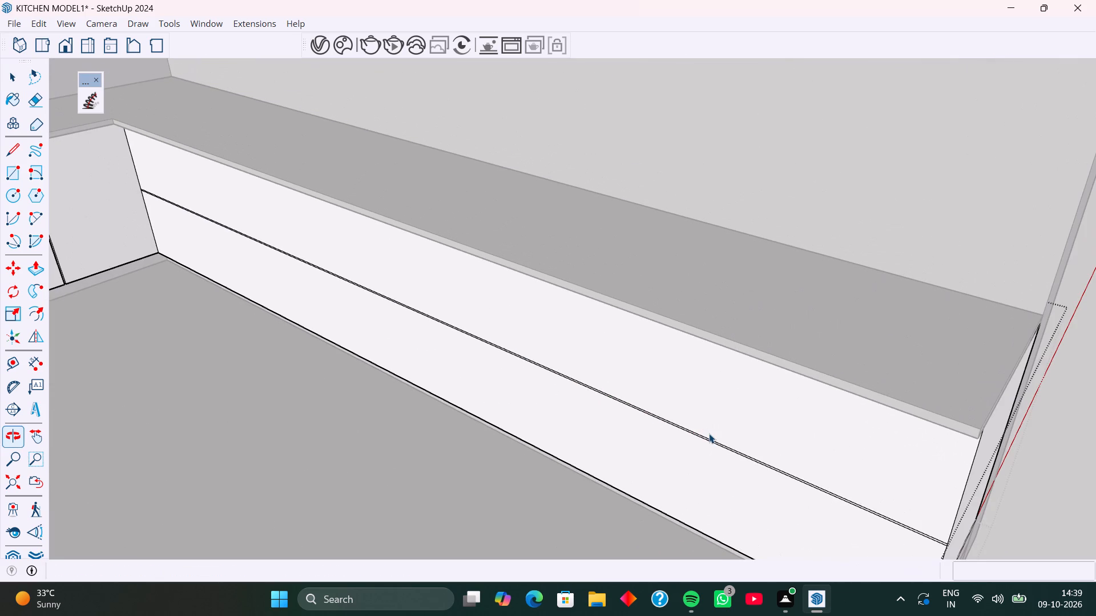
# Place four vertical guides at successive 3' intervals along the long cabinet front, starting from its inner corner edge.
pyautogui.keyDown('shift'); pyautogui.moveTo(708, 433); pyautogui.dragTo(707, 420, button='middle'); pyautogui.keyUp('shift')
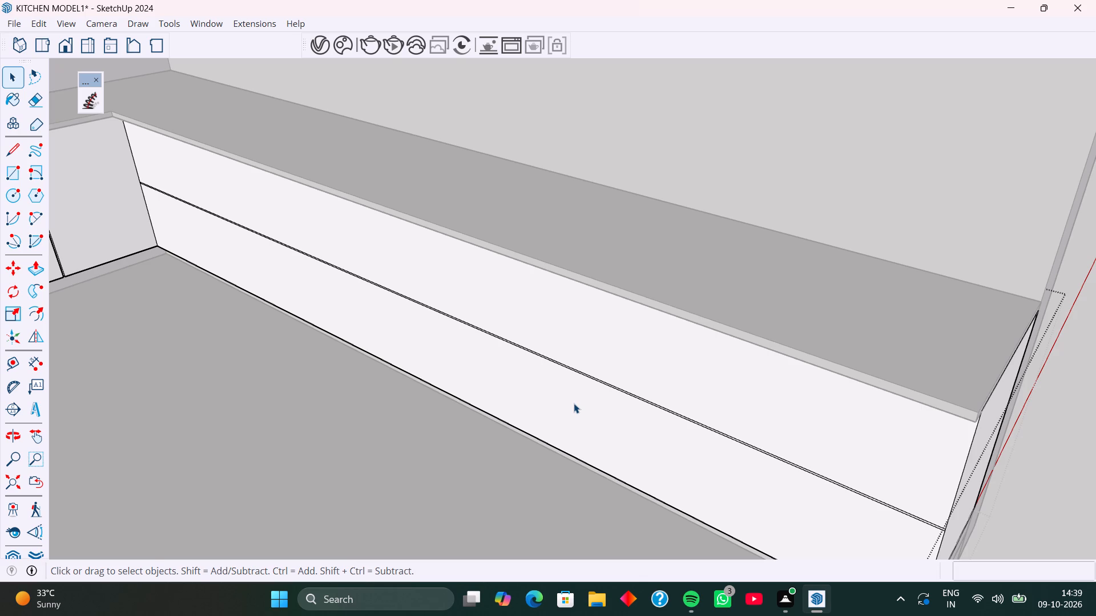
pyautogui.press('t')
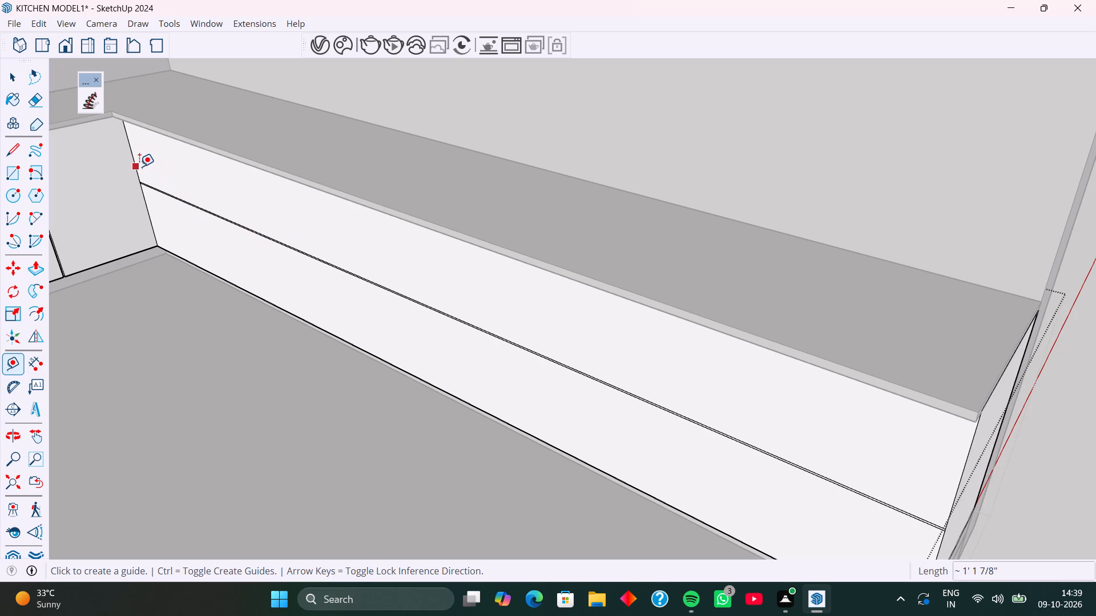
pyautogui.click(139, 167)
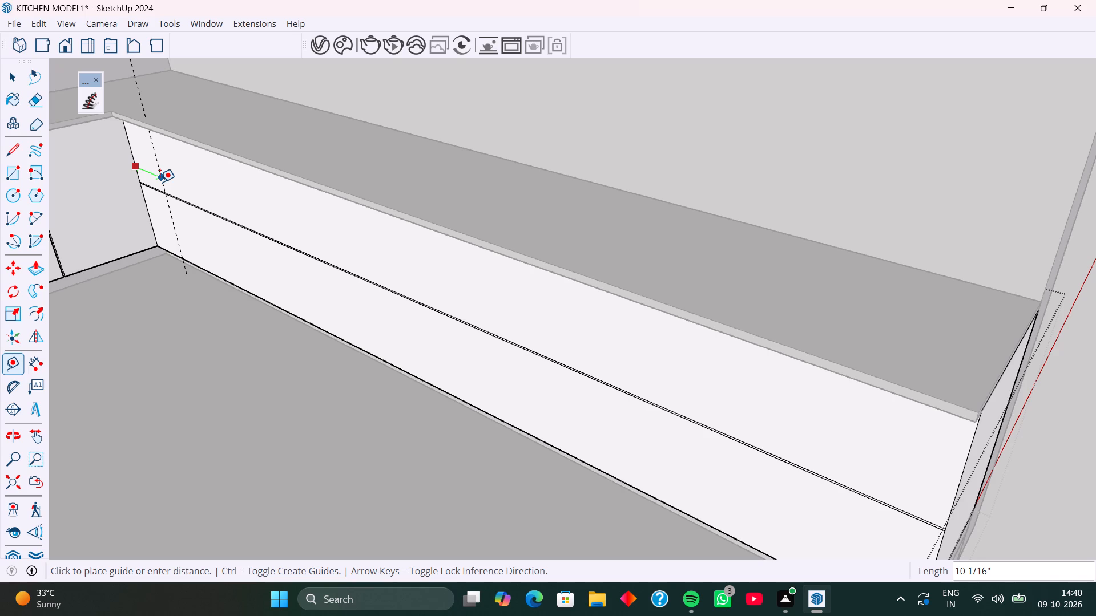
pyautogui.press('3')
pyautogui.press("'")
pyautogui.press('Return')
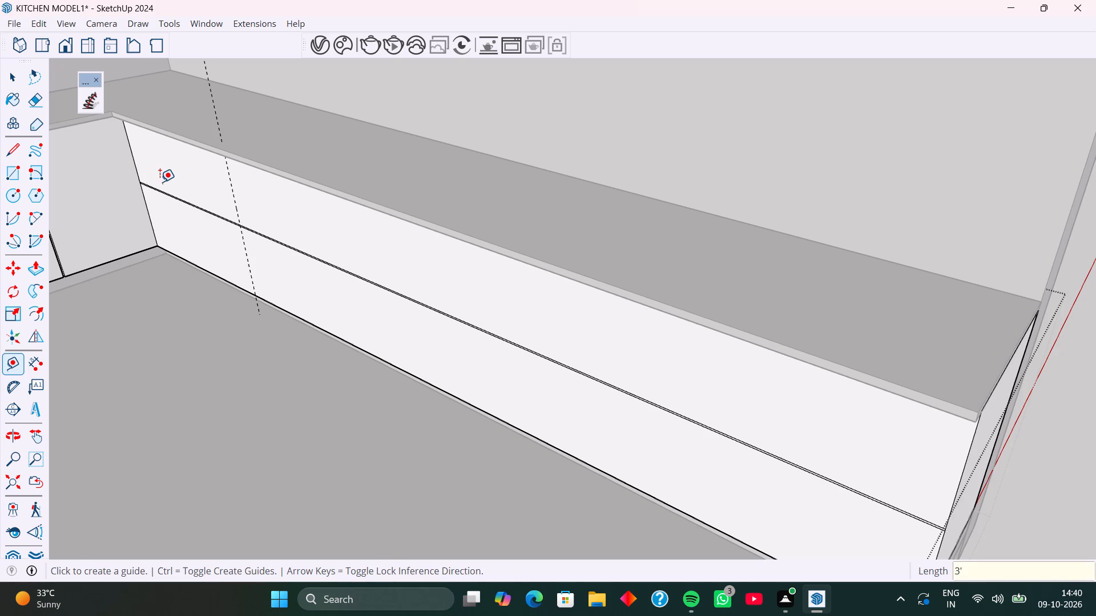
pyautogui.click(235, 198)
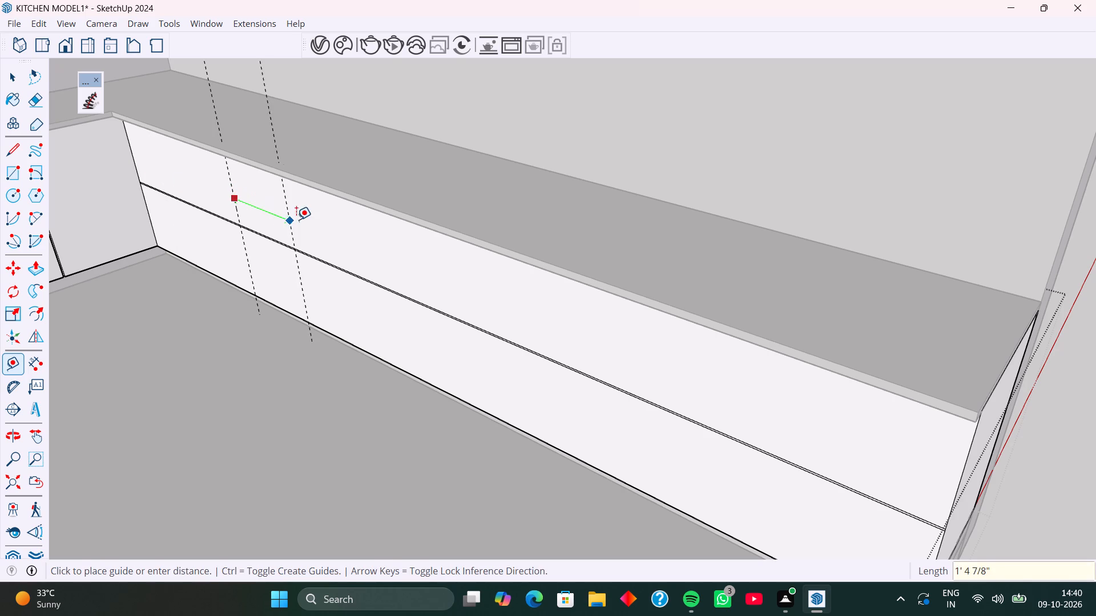
pyautogui.write("3'")
pyautogui.press('Return')
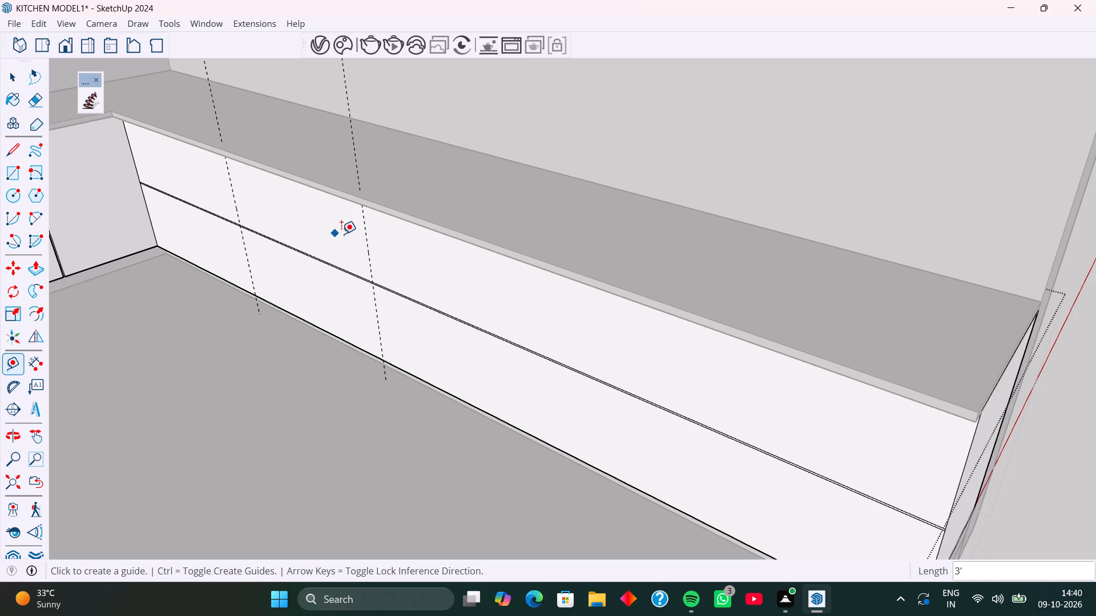
pyautogui.click(364, 227)
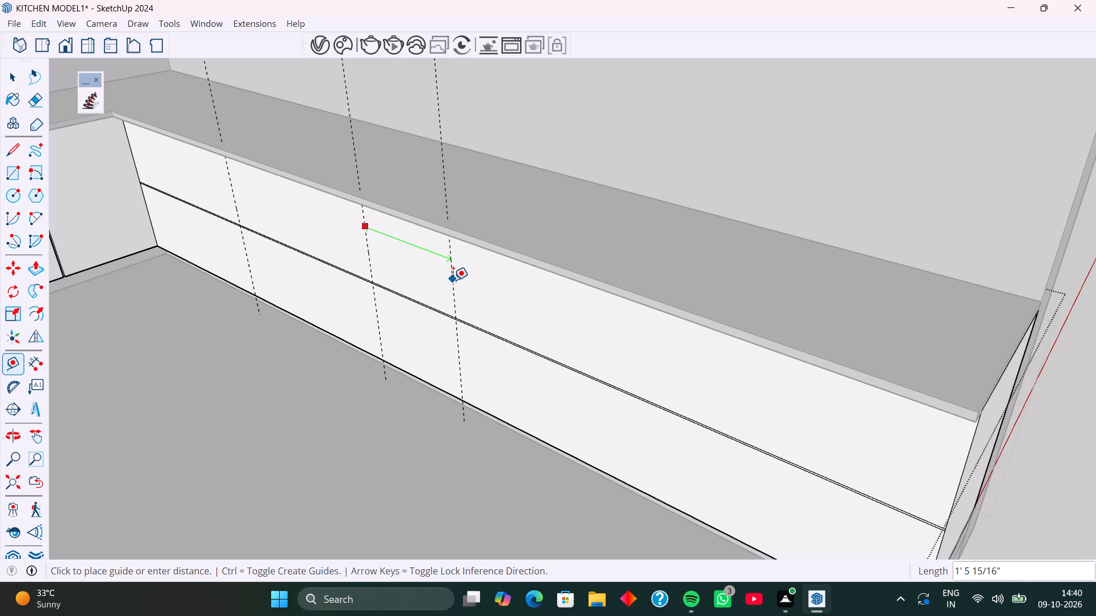
pyautogui.write("3'")
pyautogui.press('Return')
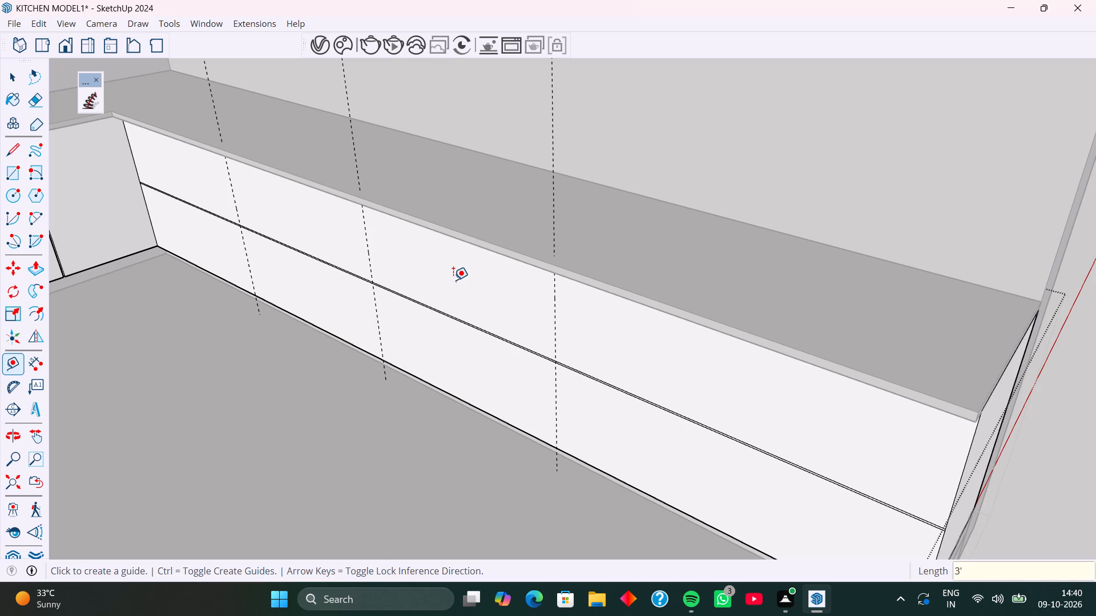
pyautogui.click(559, 320)
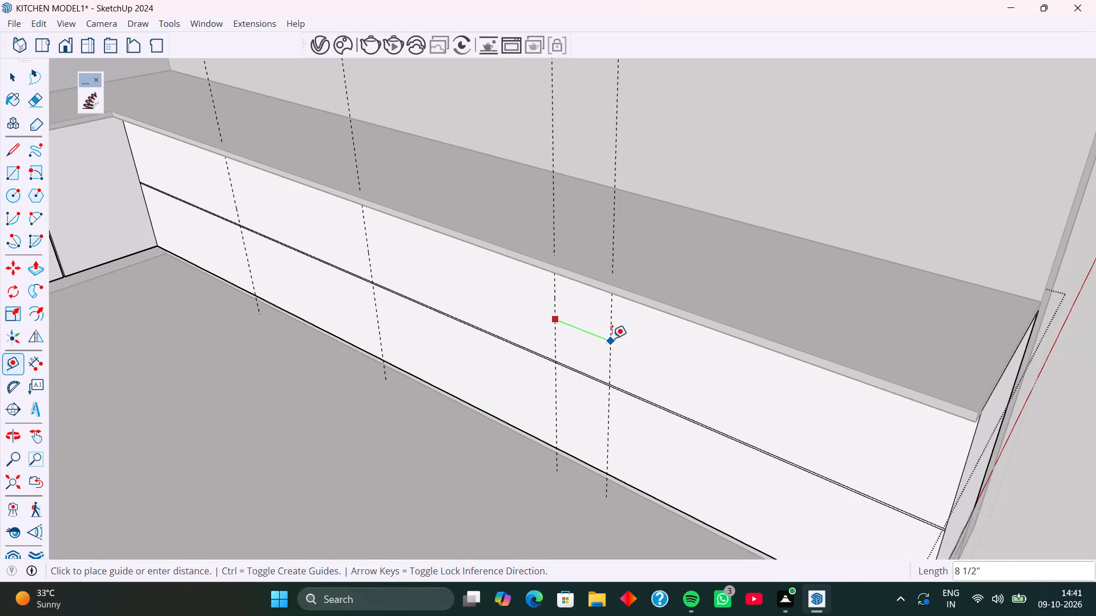
pyautogui.press("'")
pyautogui.press('Return')
# Push the free end face of the long base cabinet inward to the last vertical guide.
pyautogui.scroll(-9, 428, 262)
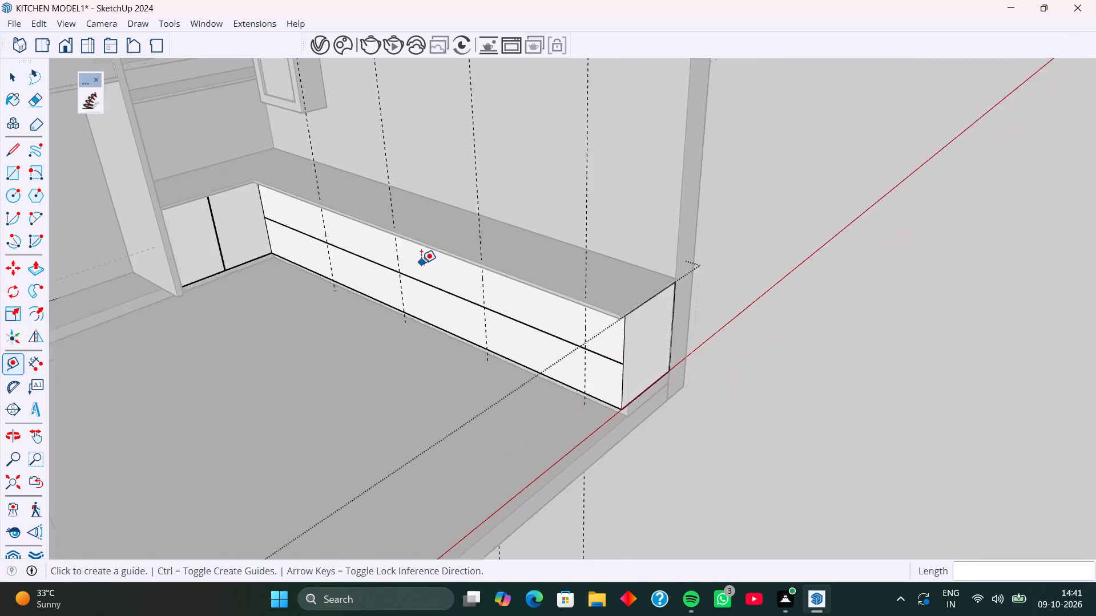
pyautogui.scroll(-1, 421, 263)
pyautogui.middleClick(477, 332)
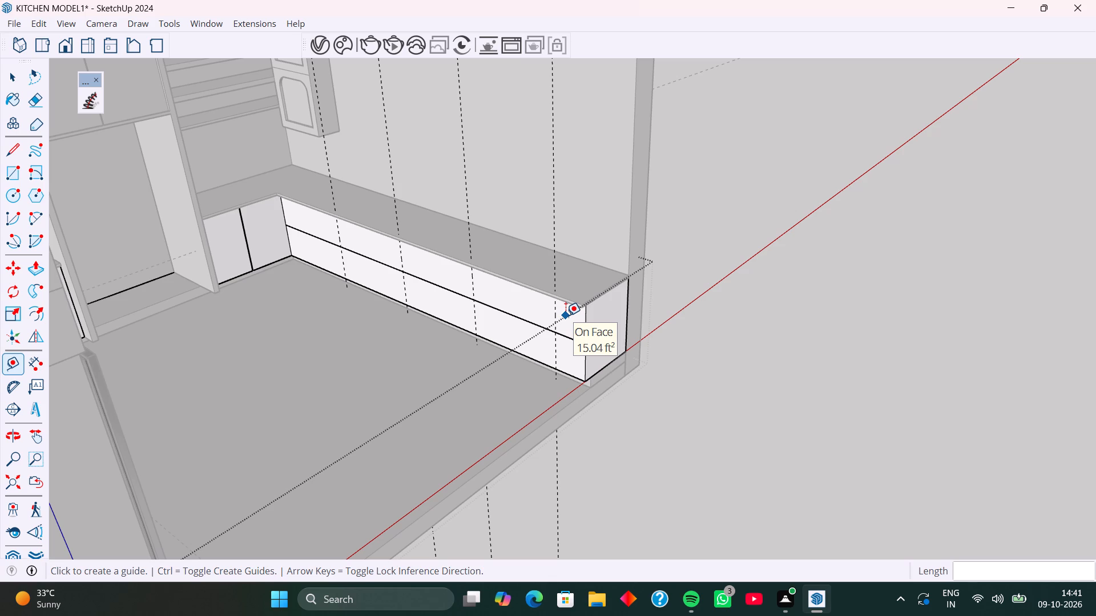
pyautogui.moveTo(598, 363); pyautogui.dragTo(562, 364, button='middle')
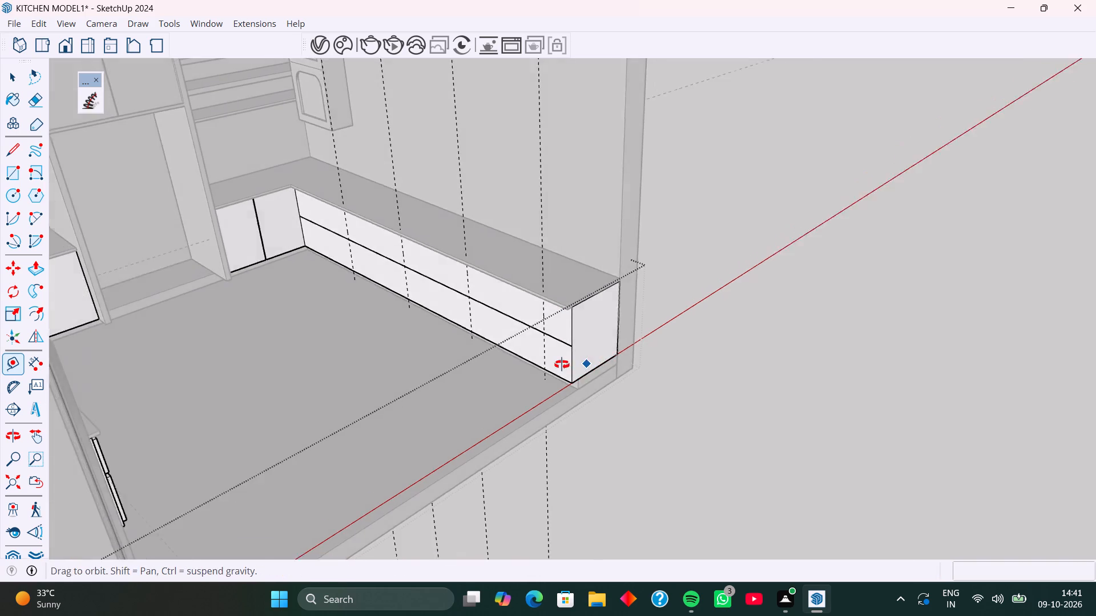
pyautogui.moveTo(562, 364); pyautogui.dragTo(557, 364, button='middle')
pyautogui.moveTo(569, 362); pyautogui.dragTo(537, 358, button='middle')
pyautogui.press('space')
pyautogui.click(571, 344)
pyautogui.click(571, 342)
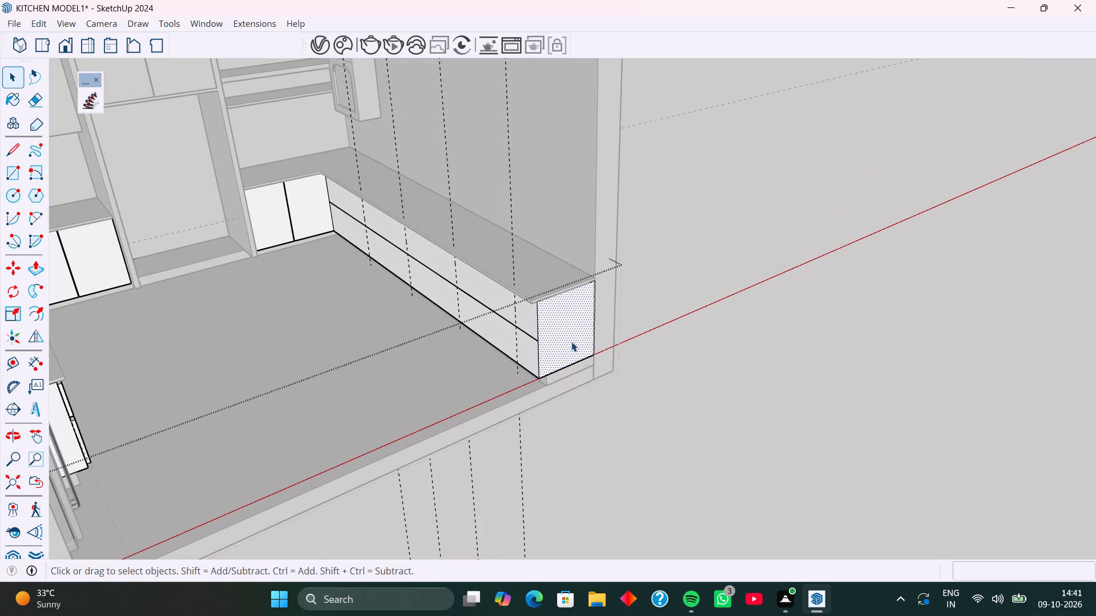
pyautogui.press('p')
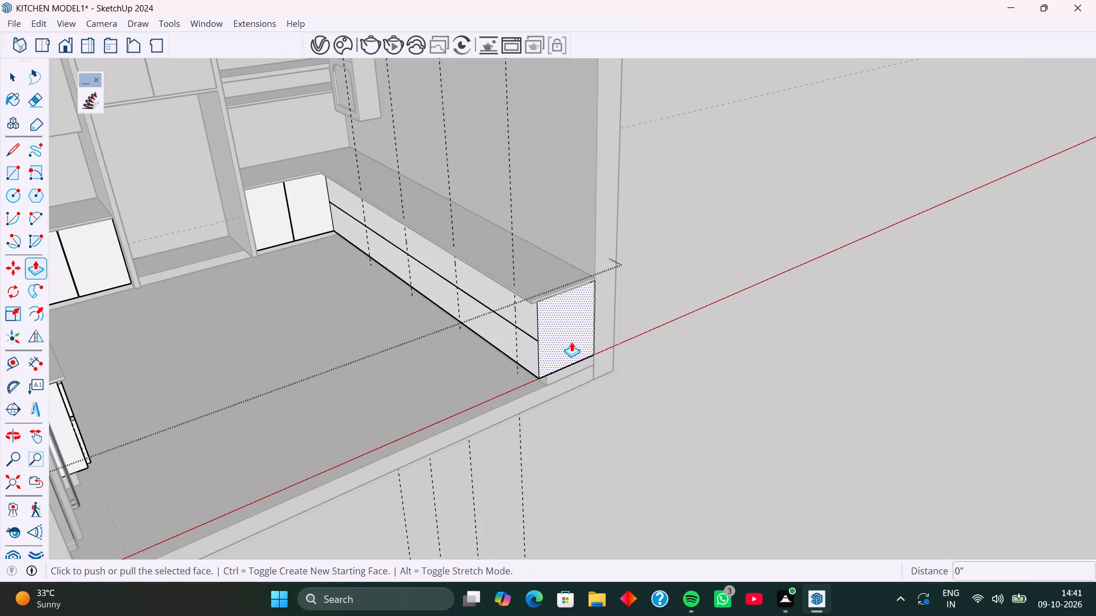
pyautogui.click(571, 342)
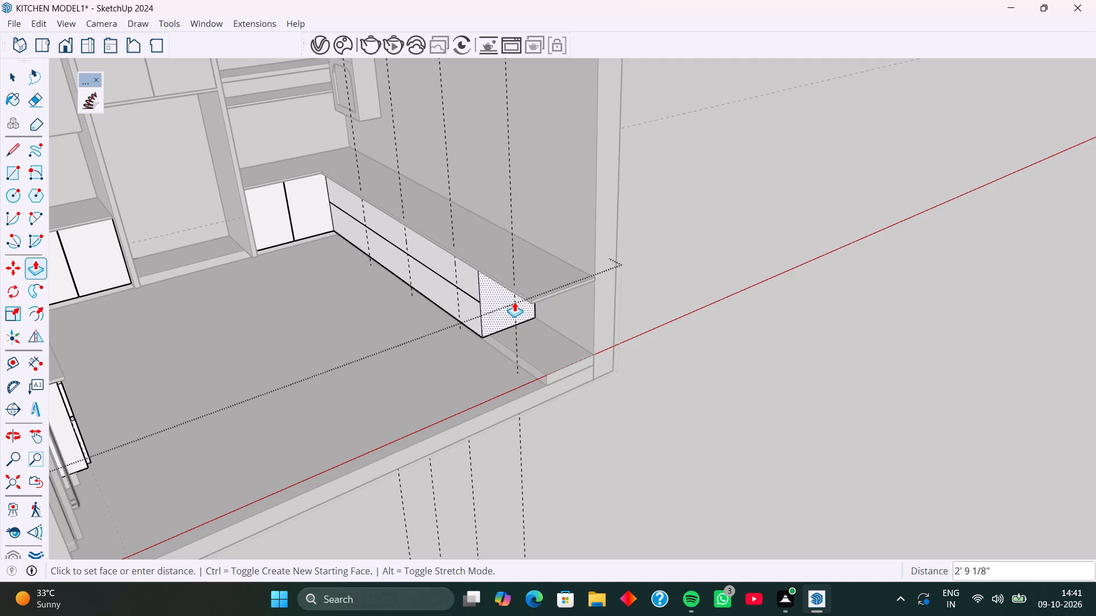
pyautogui.click(516, 326)
pyautogui.press('space')
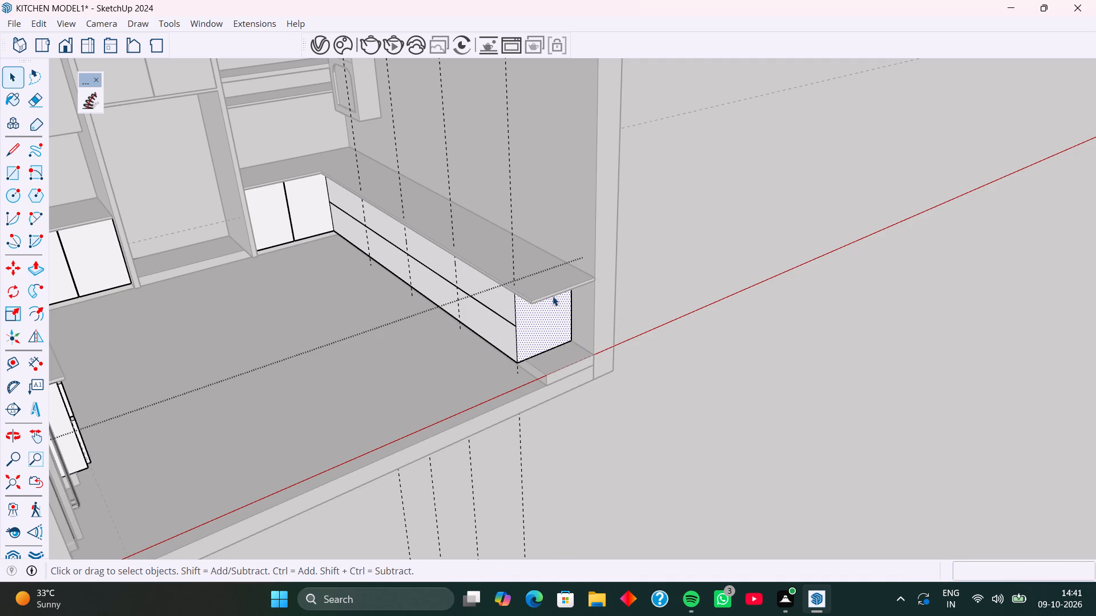
# Push the countertop's free end face in by 1' to line up with the shortened base cabinet.
pyautogui.click(553, 291)
pyautogui.doubleClick(551, 294)
pyautogui.click(551, 294)
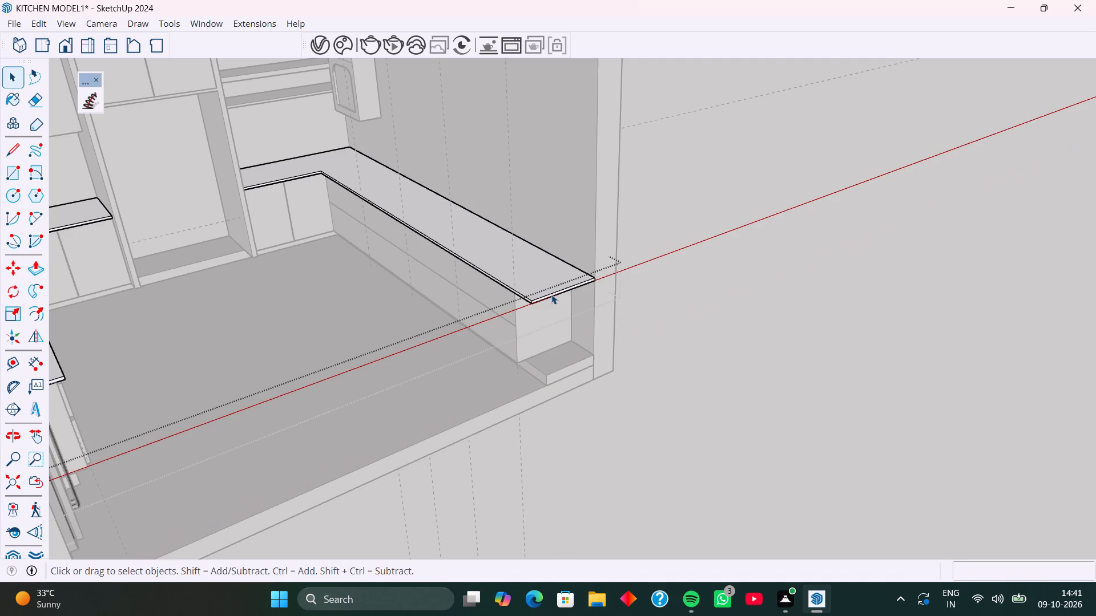
pyautogui.scroll(15, 550, 294)
pyautogui.click(549, 303)
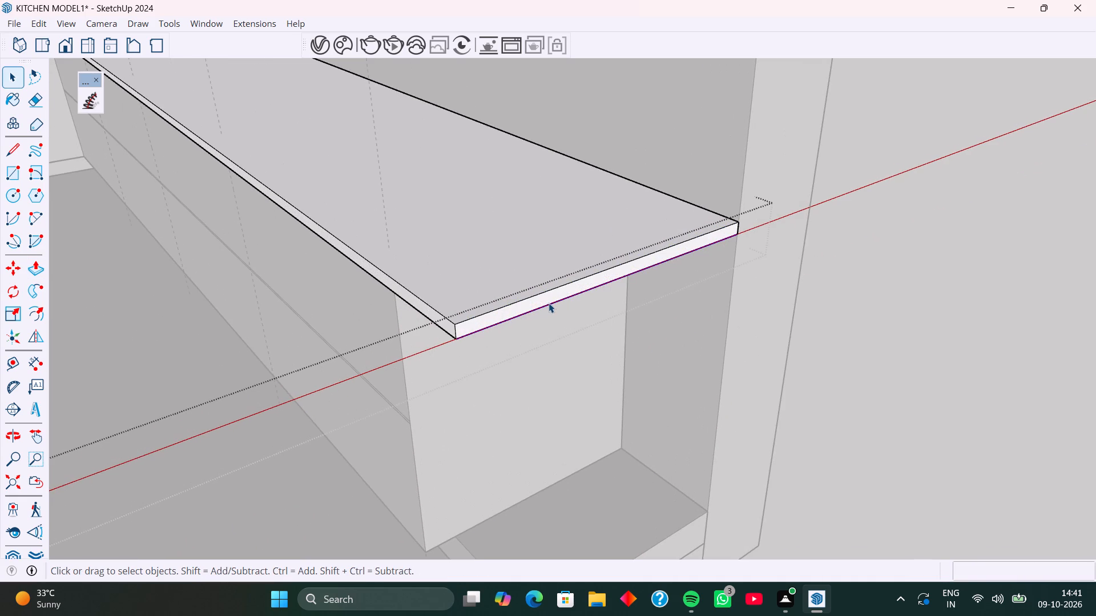
pyautogui.click(546, 299)
pyautogui.press('p')
pyautogui.click(546, 299)
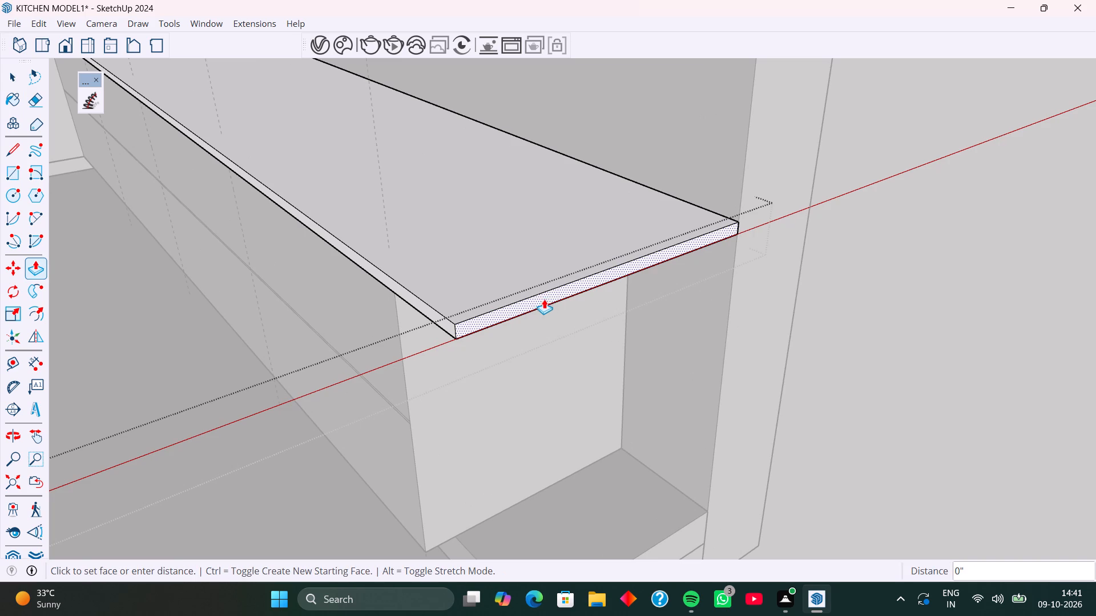
pyautogui.click(390, 242)
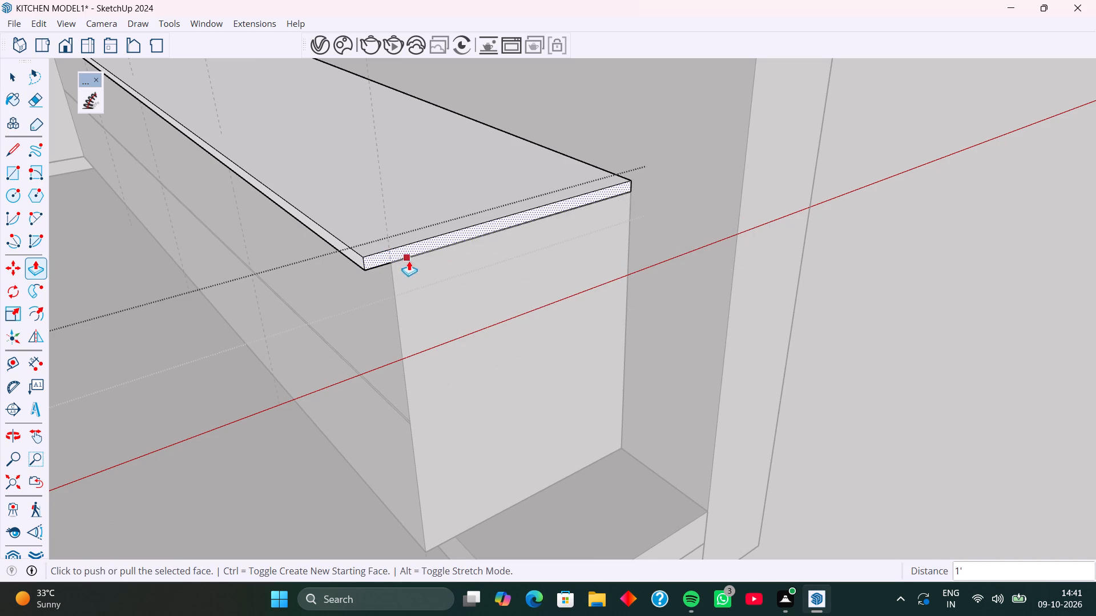
pyautogui.press('space')
pyautogui.click(893, 404)
# Push the end face of the plinth in by 1' so it ends flush with the cabinet's end face.
pyautogui.scroll(-1, 553, 383)
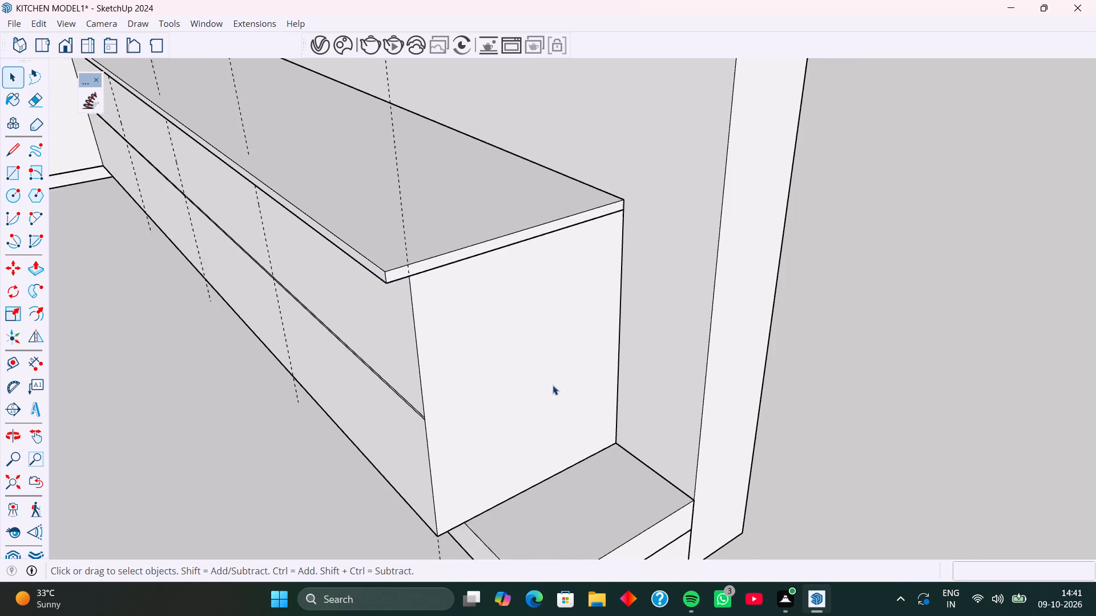
pyautogui.scroll(-3, 553, 385)
pyautogui.moveTo(483, 391); pyautogui.dragTo(585, 360, button='middle')
pyautogui.moveTo(513, 349); pyautogui.dragTo(537, 344, button='middle')
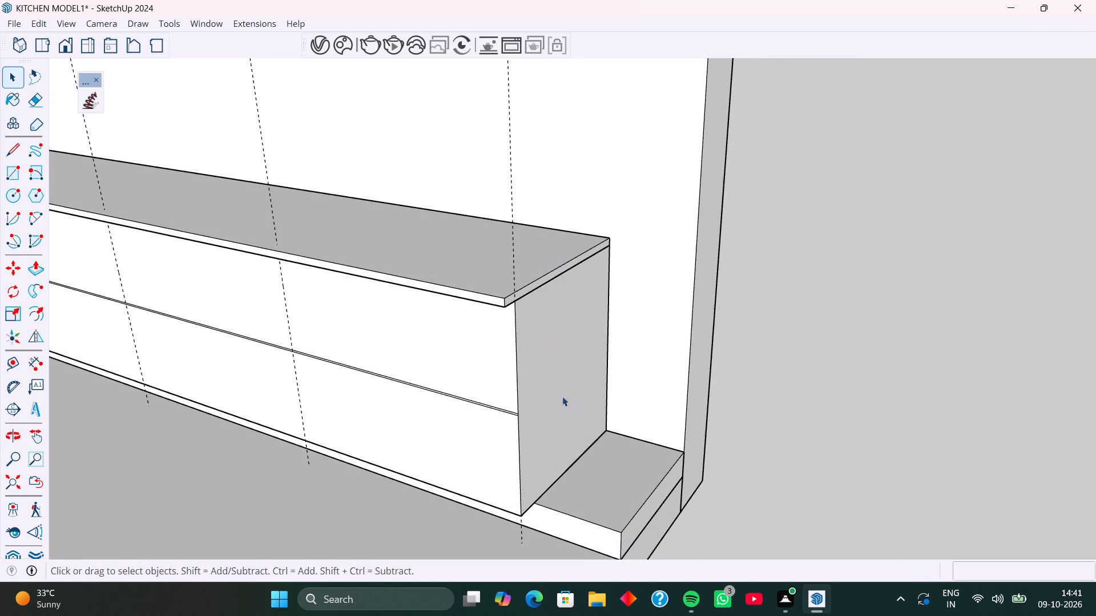
pyautogui.moveTo(606, 458); pyautogui.dragTo(500, 418, button='middle')
pyautogui.click(615, 502)
pyautogui.scroll(-3, 535, 404)
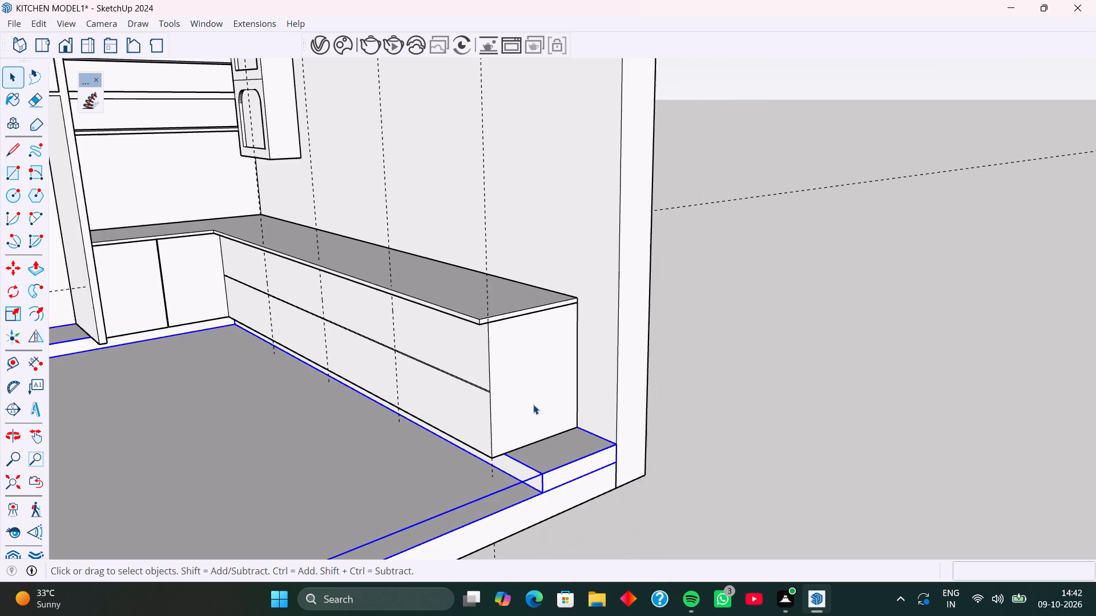
pyautogui.scroll(-6, 533, 404)
pyautogui.moveTo(523, 468); pyautogui.dragTo(451, 456, button='middle')
pyautogui.scroll(3, 469, 432)
pyautogui.tripleClick(472, 435)
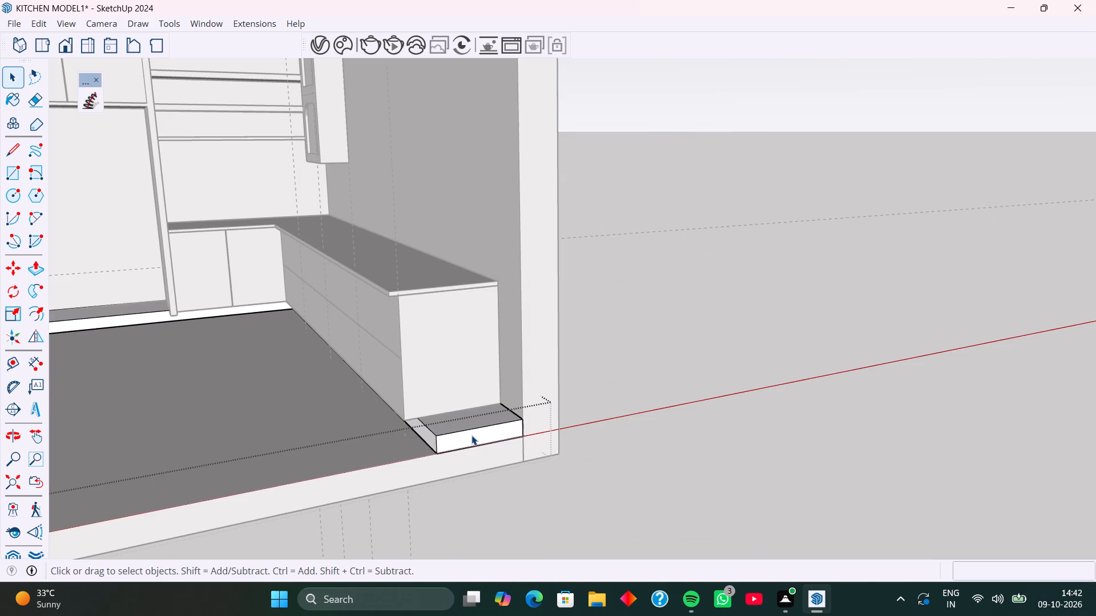
pyautogui.doubleClick(472, 435)
pyautogui.click(467, 442)
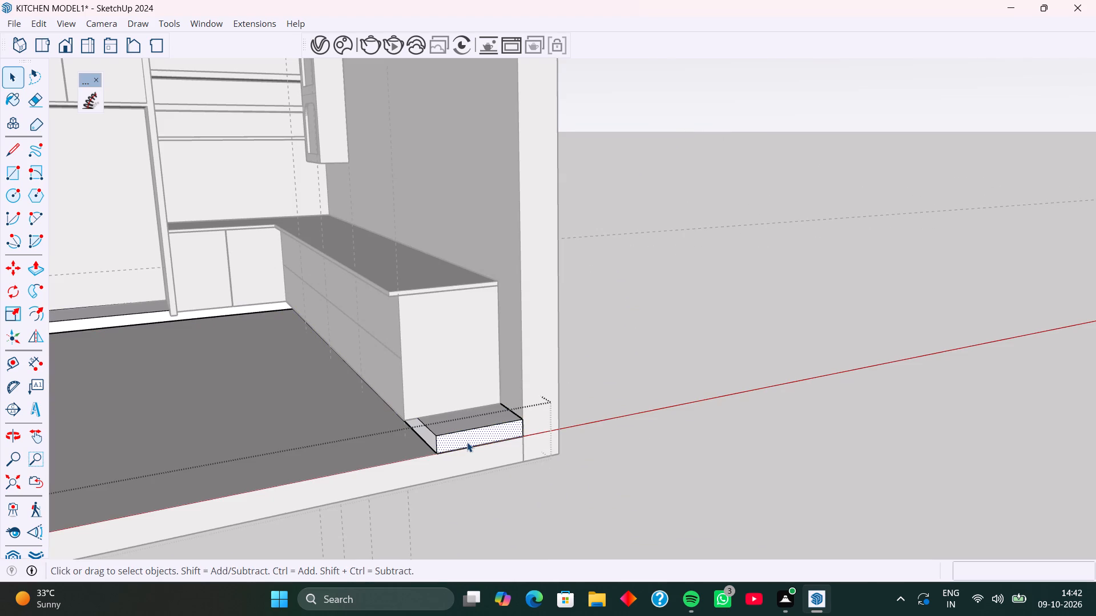
pyautogui.press('p')
pyautogui.click(467, 442)
pyautogui.click(450, 395)
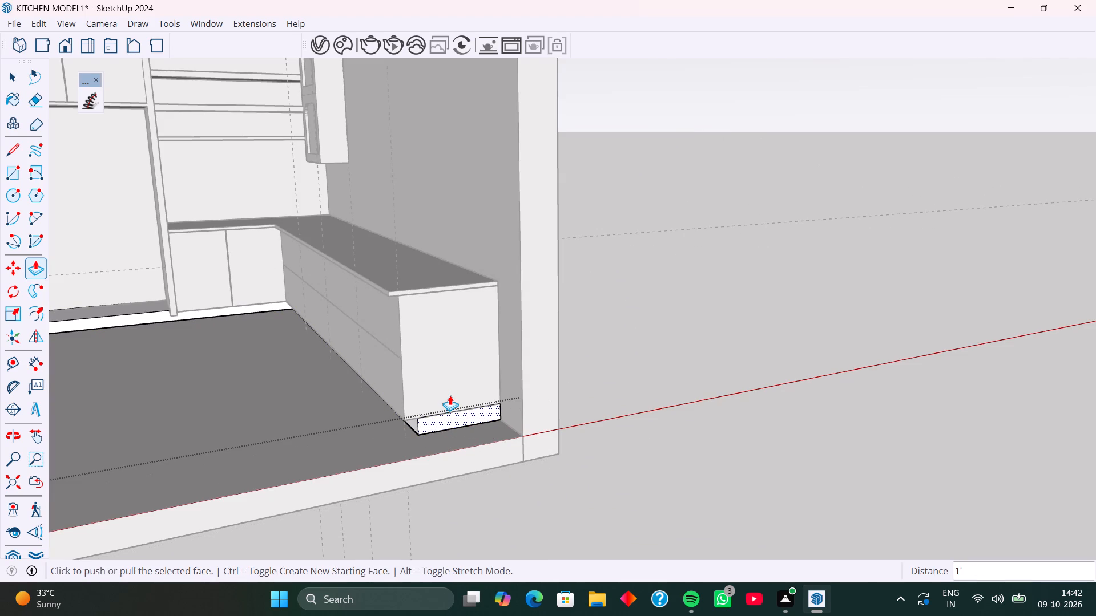
pyautogui.press('space')
pyautogui.click(635, 449)
# Draw a 2' 4" vertical line down the long cabinet front along the guide nearest the inner corner, from countertop underside to plinth.
pyautogui.moveTo(453, 401); pyautogui.dragTo(589, 395, button='middle')
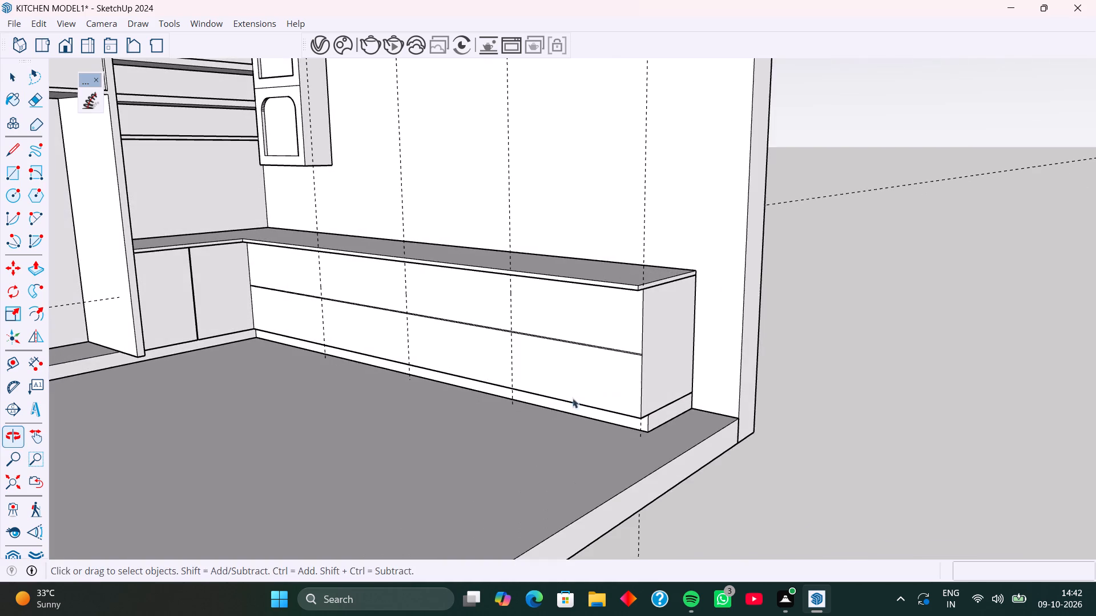
pyautogui.moveTo(513, 416); pyautogui.dragTo(567, 427, button='middle')
pyautogui.moveTo(521, 443); pyautogui.dragTo(468, 455, button='middle')
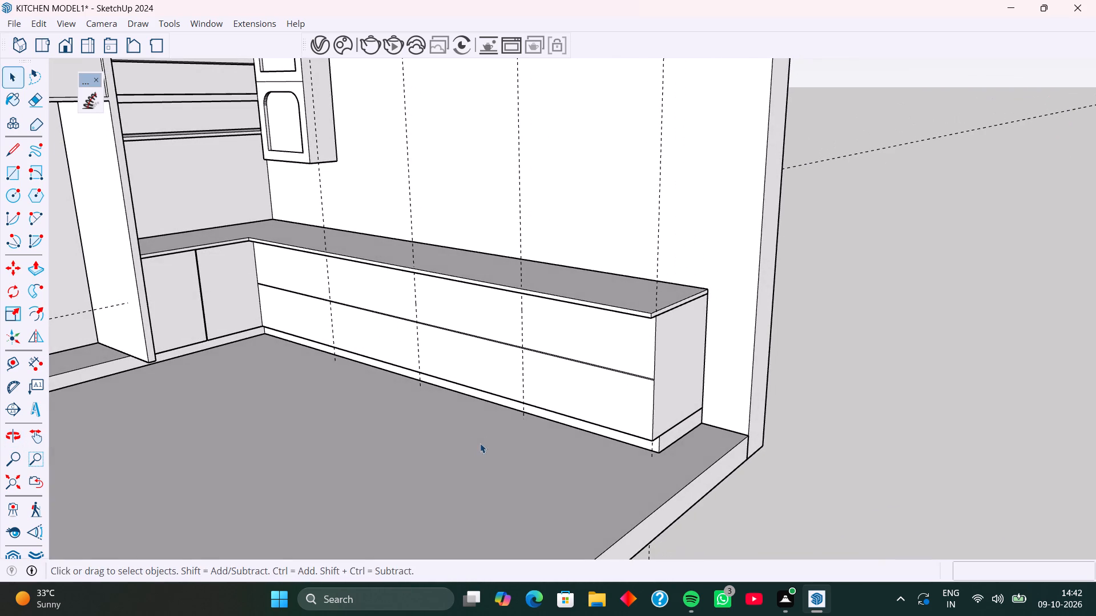
pyautogui.middleClick(480, 443)
pyautogui.click(348, 341)
pyautogui.doubleClick(353, 338)
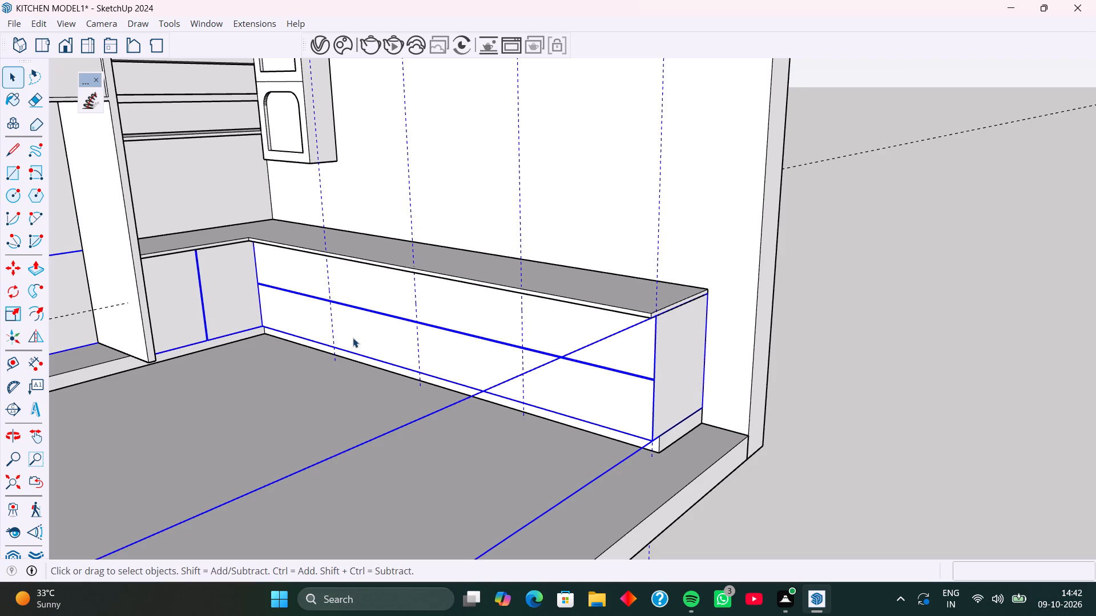
pyautogui.click(353, 338)
pyautogui.click(354, 333)
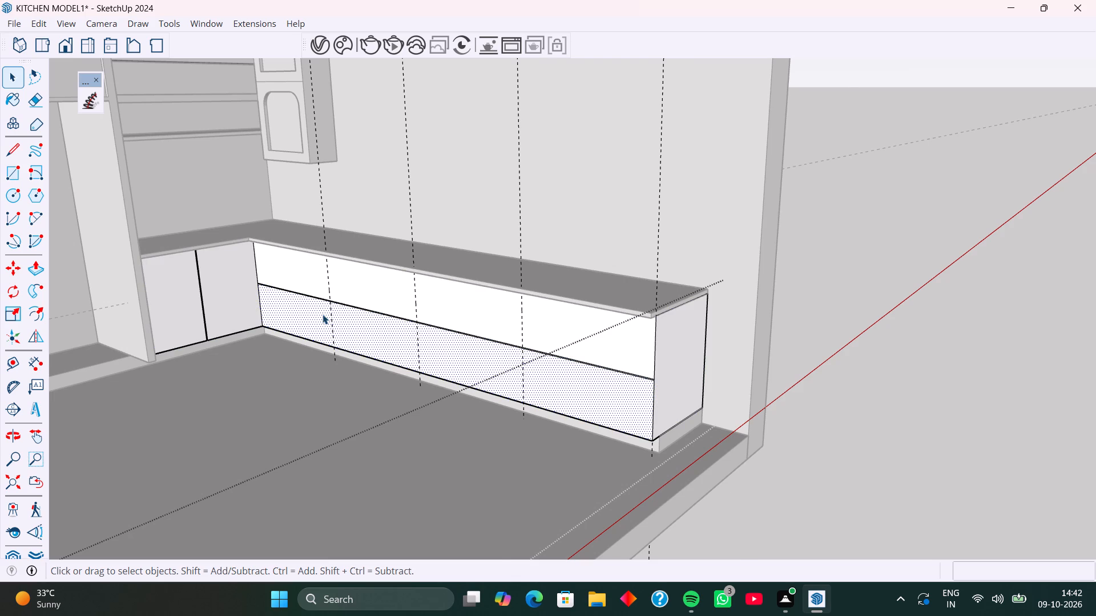
pyautogui.scroll(3, 323, 314)
pyautogui.moveTo(326, 319); pyautogui.dragTo(374, 323, button='middle')
pyautogui.scroll(1, 326, 319)
pyautogui.moveTo(366, 298); pyautogui.dragTo(403, 245, button='middle')
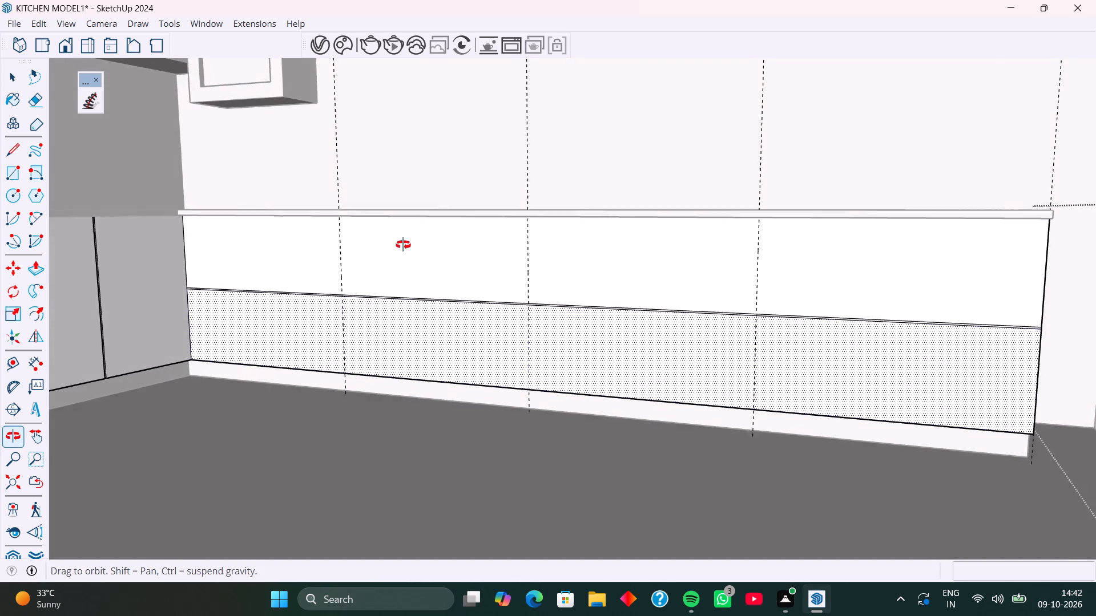
pyautogui.moveTo(403, 245); pyautogui.dragTo(404, 241, button='middle')
pyautogui.moveTo(389, 257); pyautogui.dragTo(384, 270, button='middle')
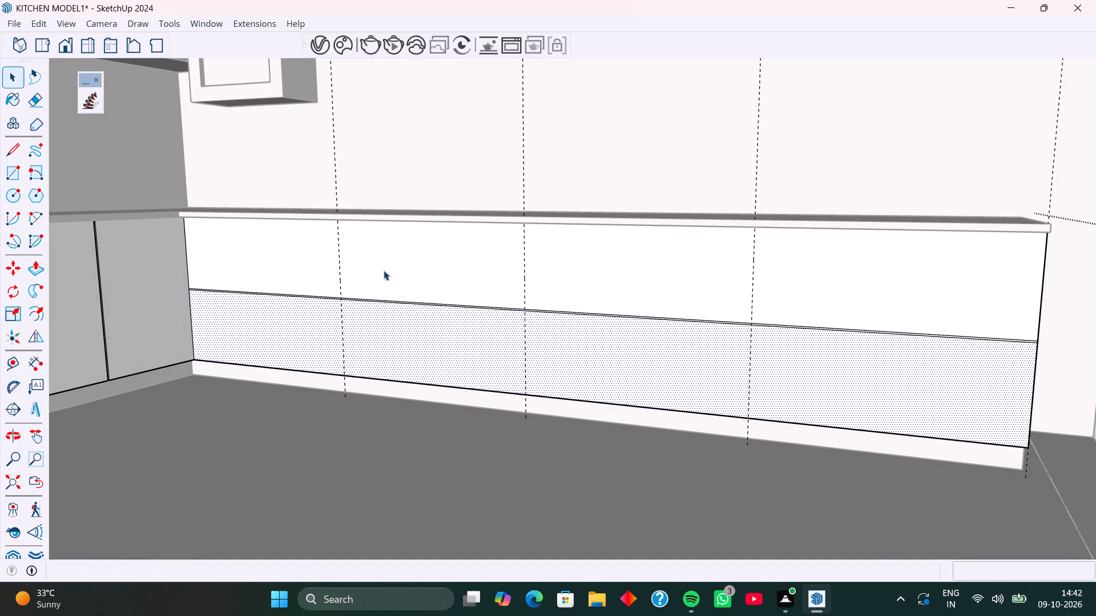
pyautogui.press('l')
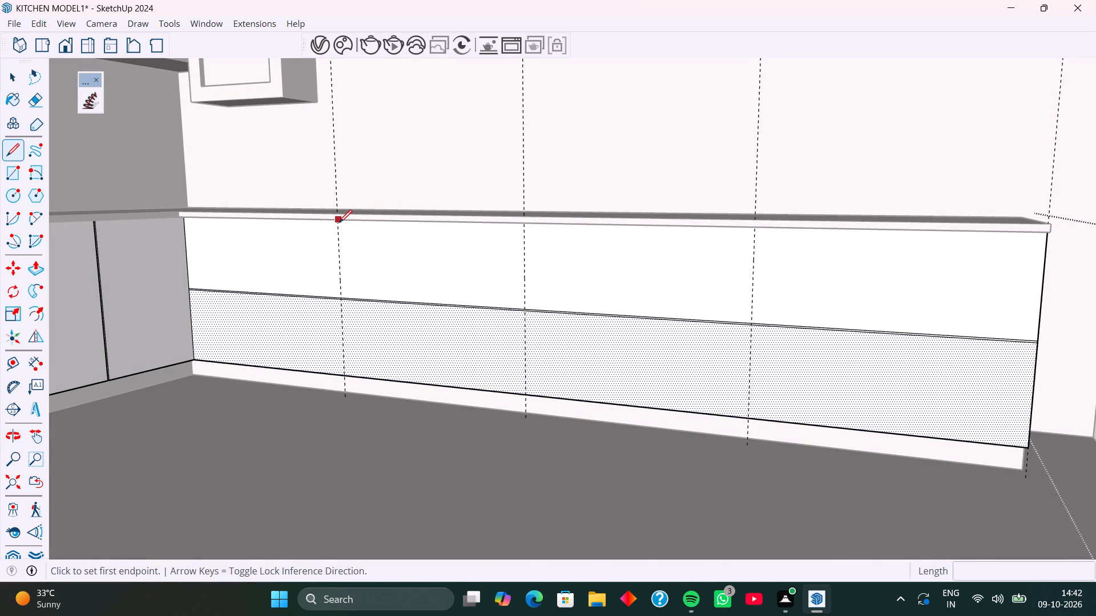
pyautogui.scroll(7, 339, 222)
pyautogui.moveTo(339, 222); pyautogui.dragTo(348, 205, button='middle')
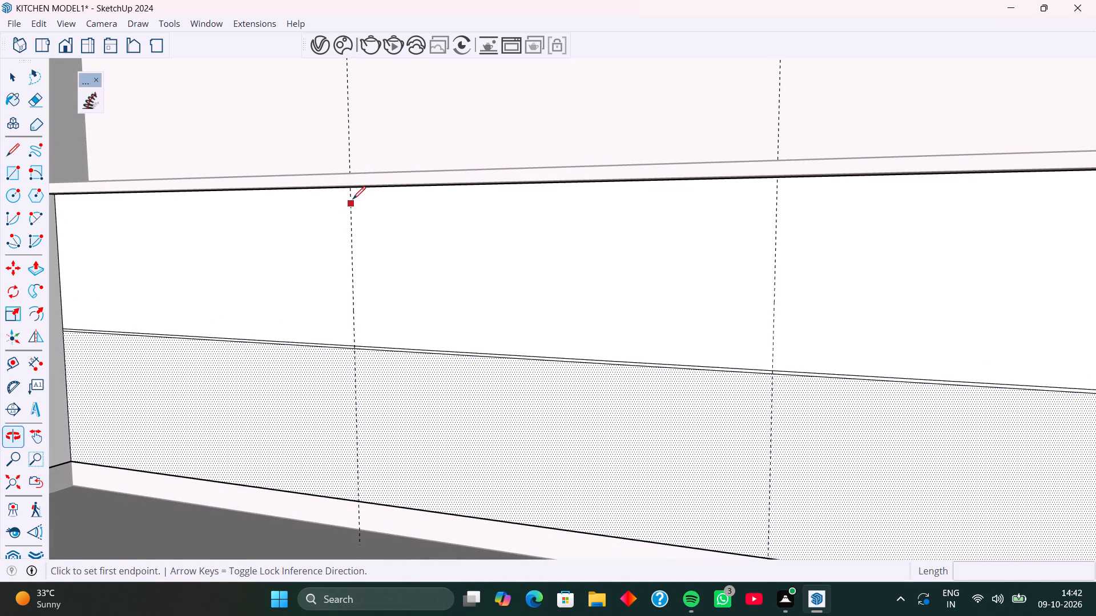
pyautogui.click(349, 190)
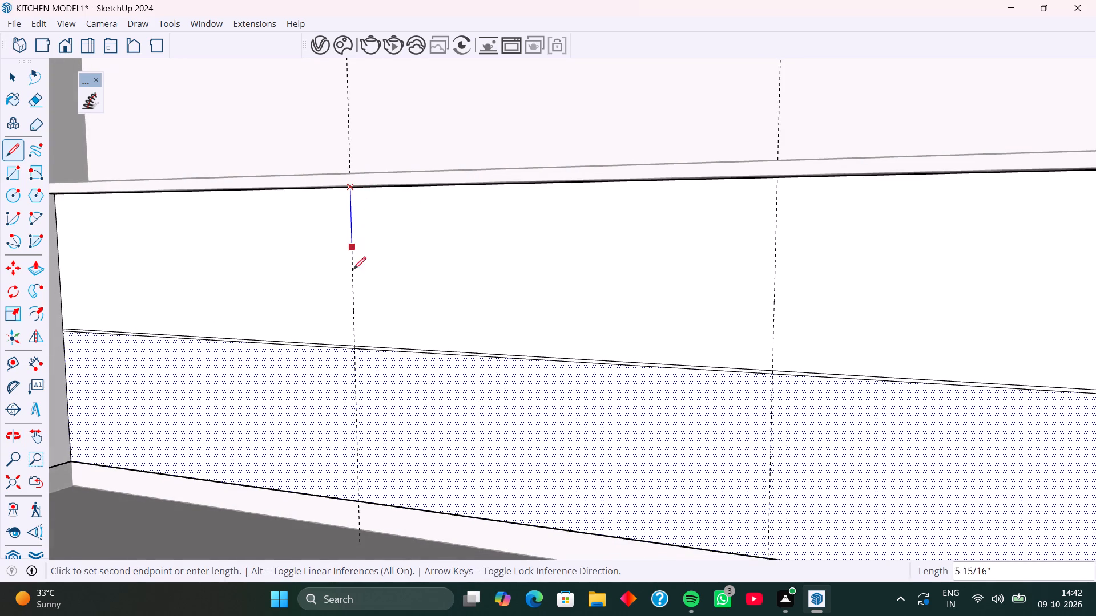
pyautogui.click(359, 500)
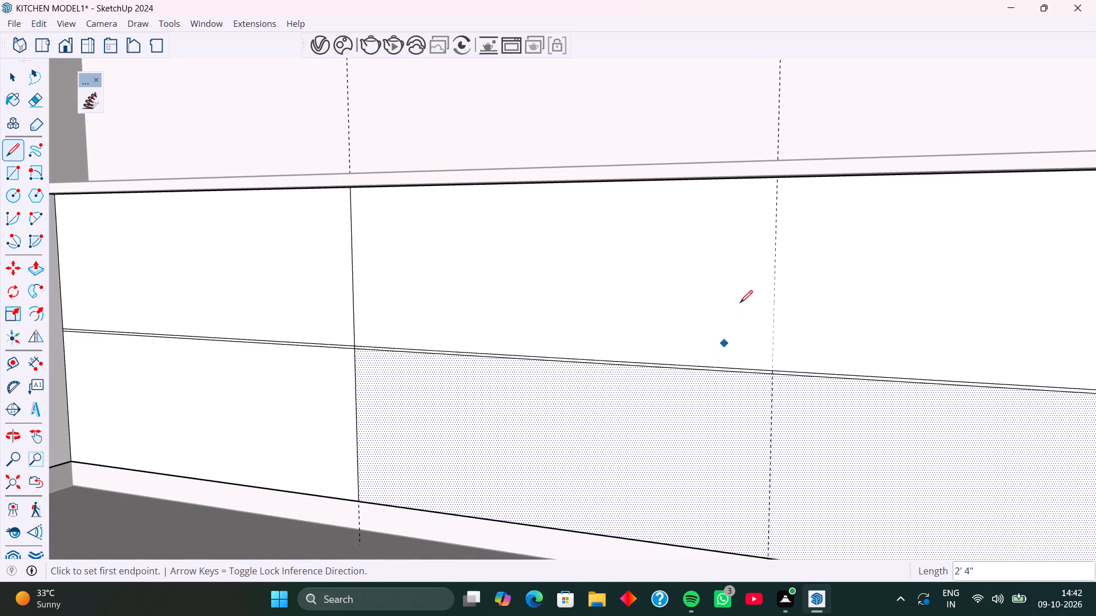
# Draw a 2' 4" vertical line along the second guide from the corner, down to the bottom edge of the cabinet front.
pyautogui.click(777, 181)
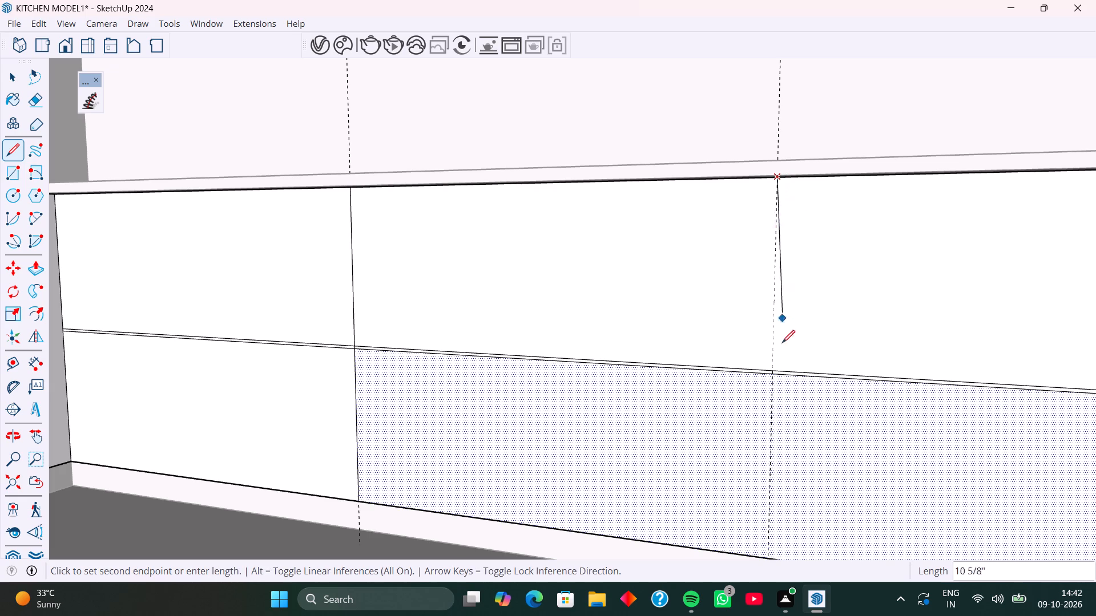
pyautogui.scroll(-5, 770, 410)
pyautogui.keyDown('shift'); pyautogui.moveTo(772, 425); pyautogui.dragTo(750, 318, button='middle'); pyautogui.keyUp('shift')
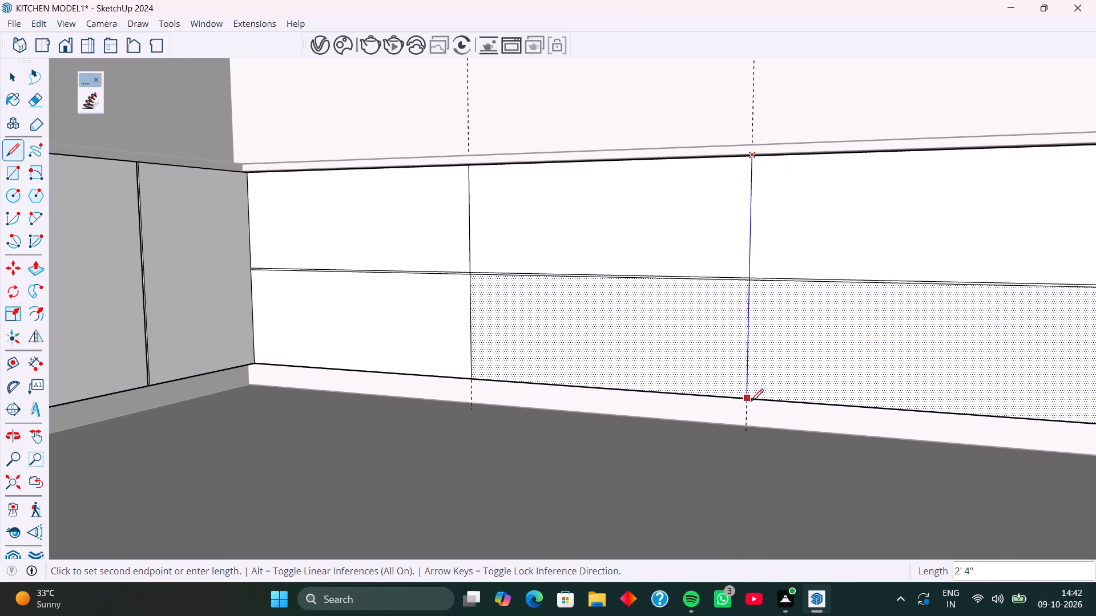
pyautogui.click(746, 397)
# Draw a 2' 4" vertical line along the third guide, from the cabinet front's bottom edge up to the countertop underside.
pyautogui.scroll(-5, 646, 345)
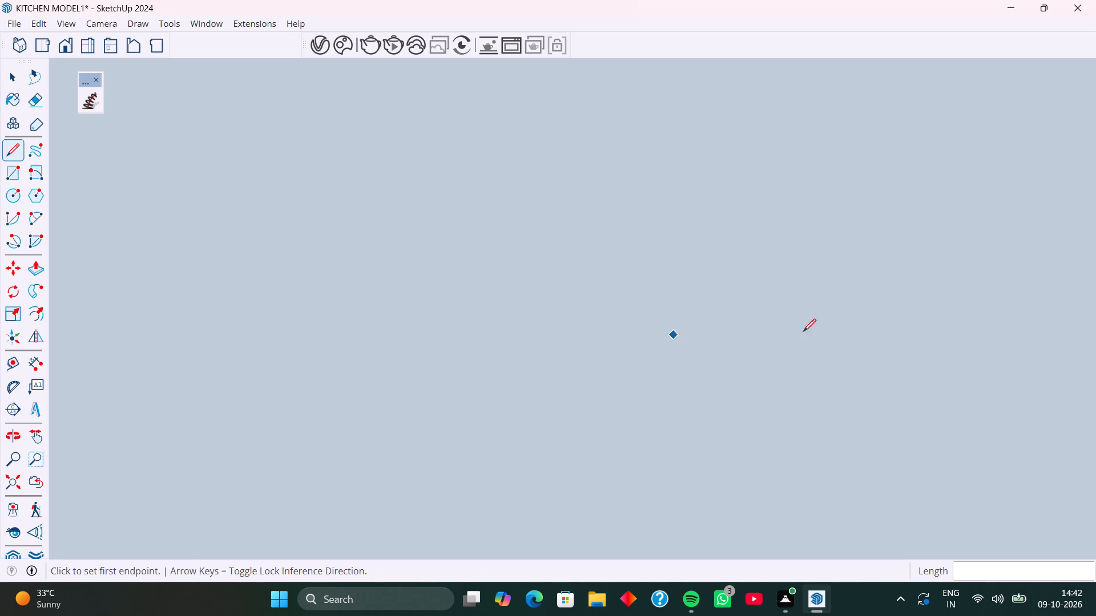
pyautogui.moveTo(818, 331); pyautogui.dragTo(776, 359, button='middle')
pyautogui.scroll(-5, 773, 341)
pyautogui.scroll(5, 773, 341)
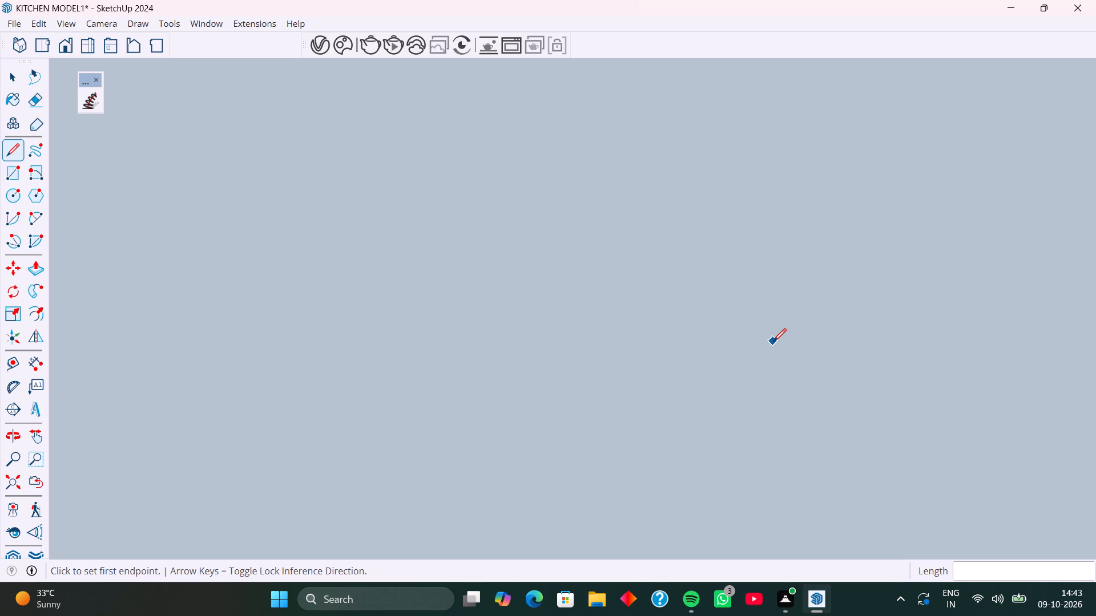
pyautogui.click(9, 486)
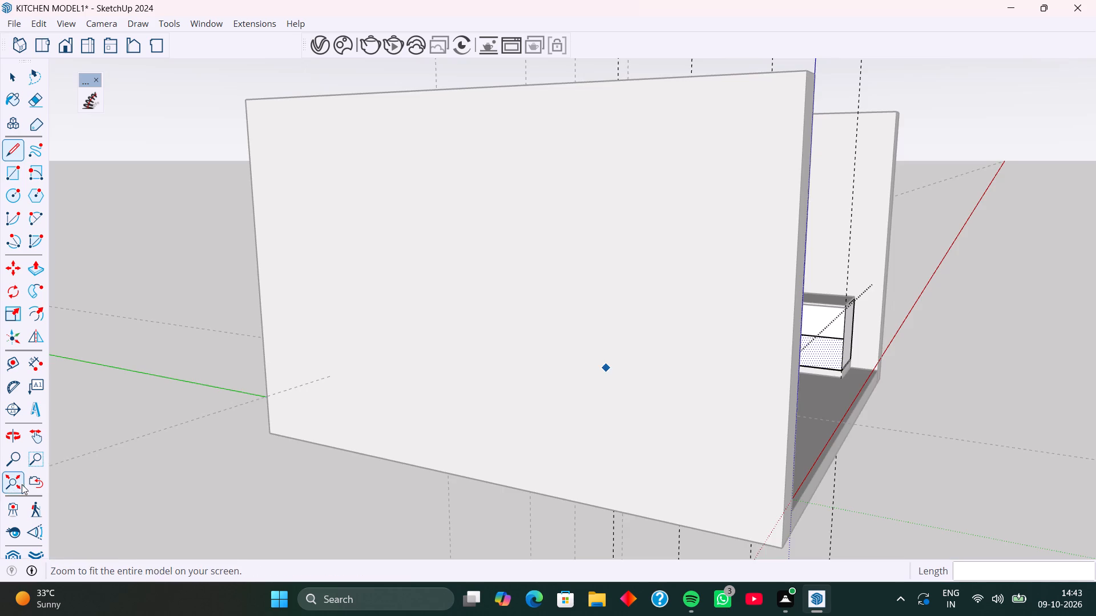
pyautogui.moveTo(864, 399); pyautogui.dragTo(779, 412, button='middle')
pyautogui.scroll(6, 773, 393)
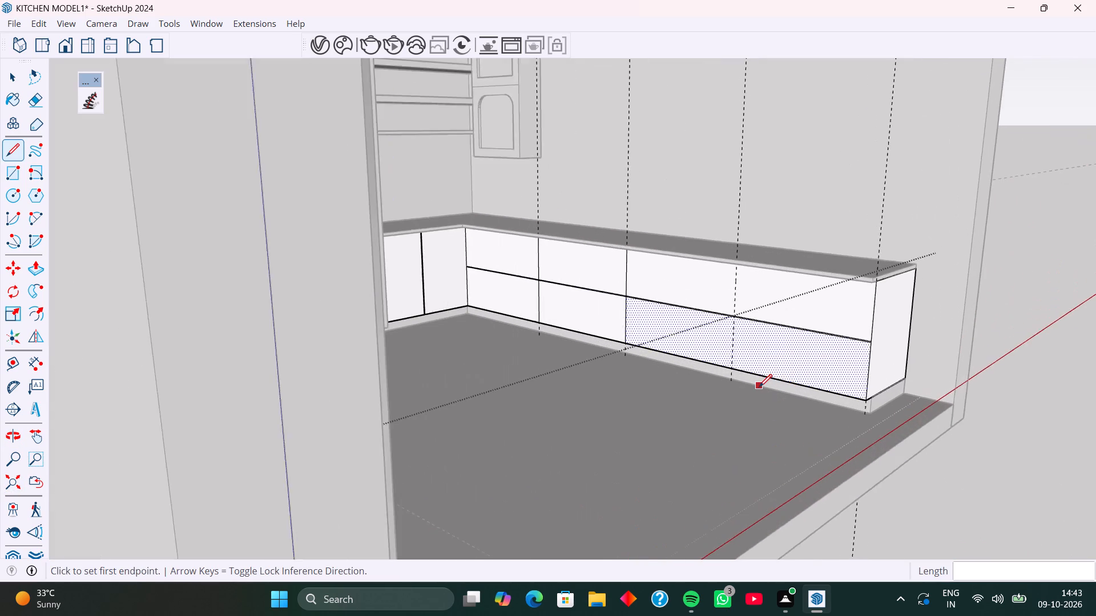
pyautogui.scroll(2, 759, 387)
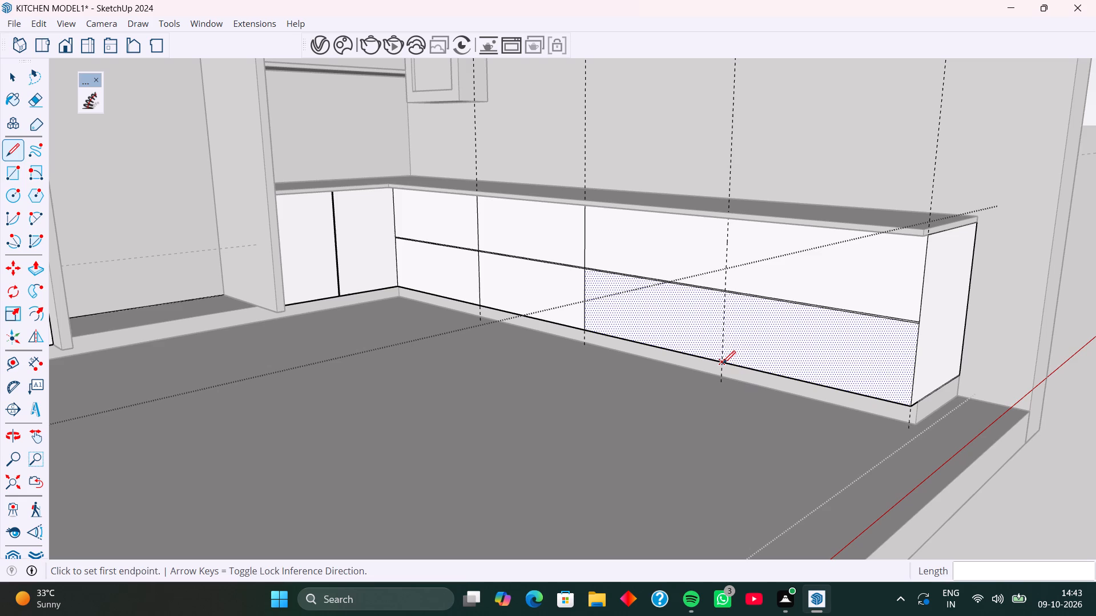
pyautogui.click(723, 363)
pyautogui.scroll(2, 728, 223)
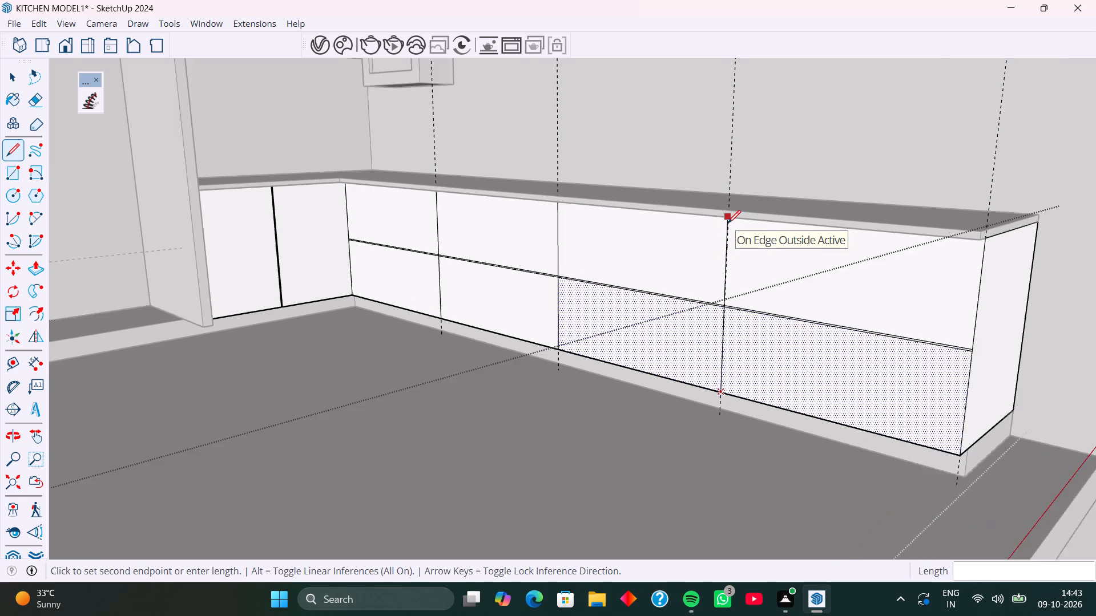
pyautogui.scroll(2, 728, 223)
pyautogui.moveTo(728, 223); pyautogui.dragTo(730, 198, button='middle')
pyautogui.scroll(6, 729, 187)
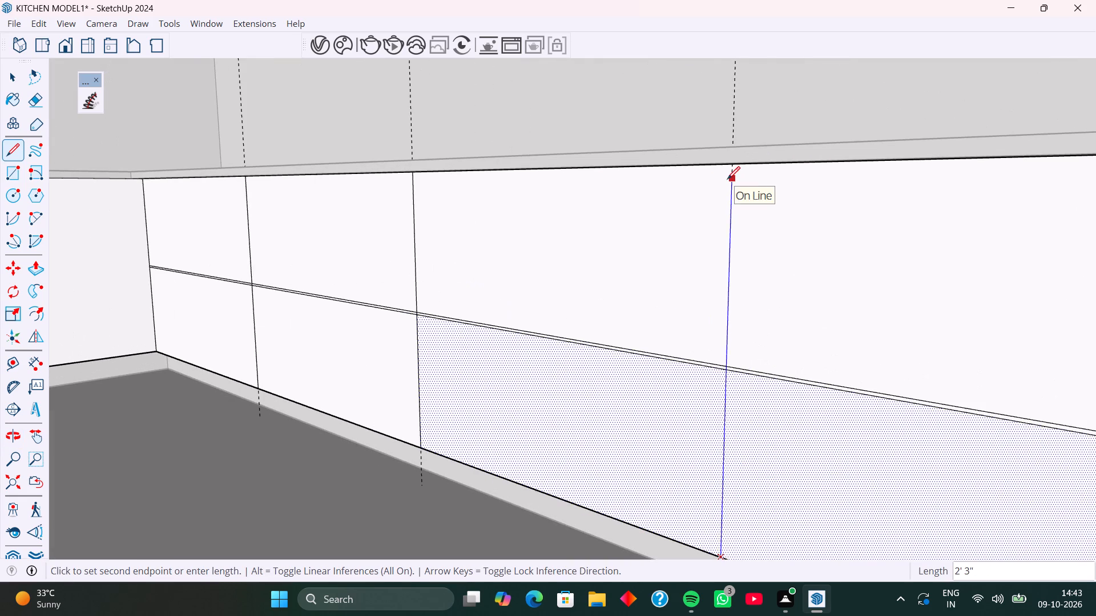
pyautogui.moveTo(727, 179); pyautogui.dragTo(727, 146, button='middle')
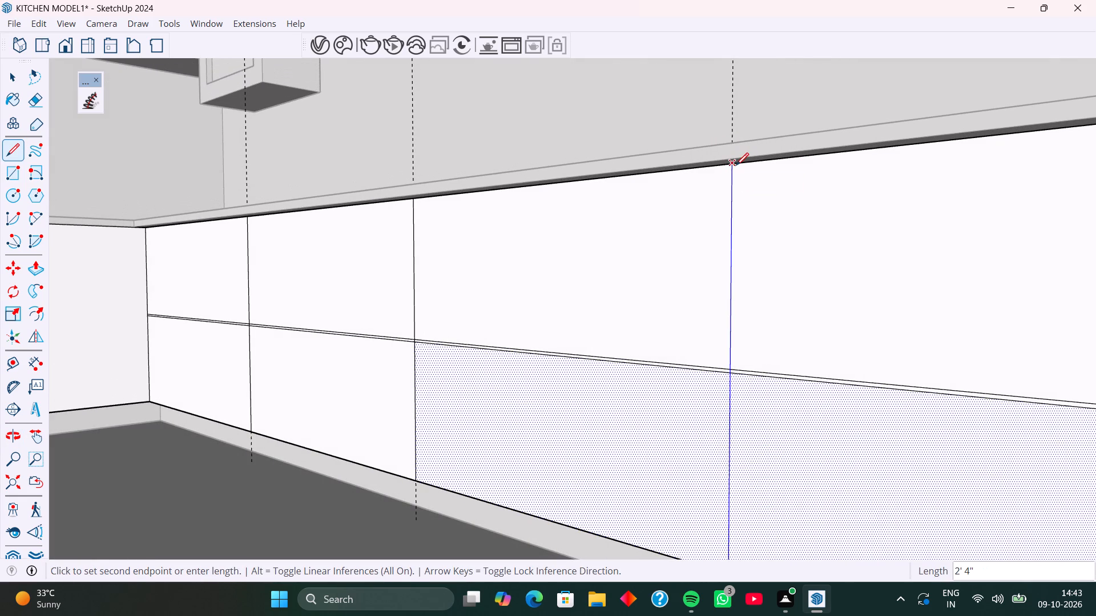
pyautogui.click(736, 165)
# Copy the upper-row segments of the three vertical divider lines 3 mm toward the inner corner.
pyautogui.scroll(-9, 582, 256)
pyautogui.moveTo(624, 318); pyautogui.dragTo(650, 346, button='middle')
pyautogui.moveTo(659, 341); pyautogui.dragTo(671, 341, button='middle')
pyautogui.press('space')
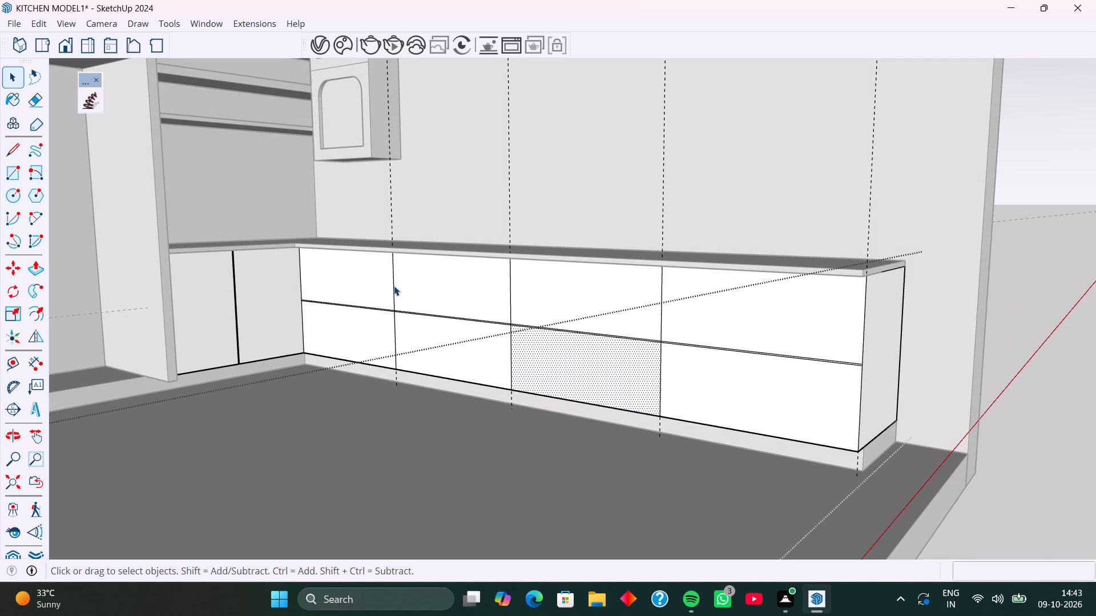
pyautogui.click(394, 286)
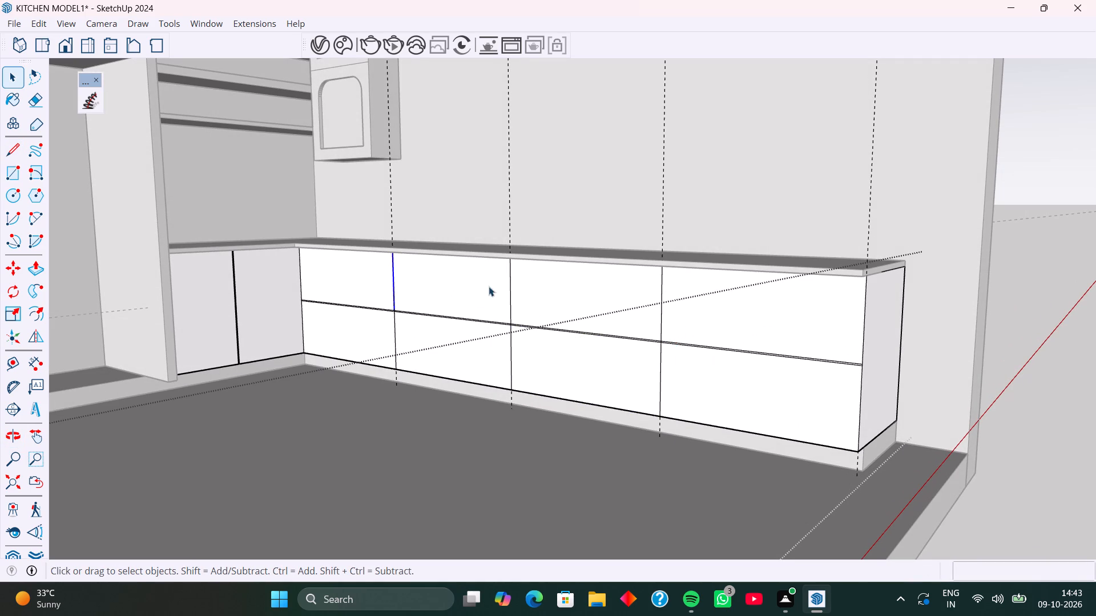
pyautogui.keyDown('shift'); pyautogui.click(510, 291); pyautogui.keyUp('shift')
pyautogui.keyDown('shift'); pyautogui.click(660, 297); pyautogui.keyUp('shift')
pyautogui.press('m')
pyautogui.moveTo(660, 344); pyautogui.dragTo(704, 334, button='middle')
pyautogui.scroll(2, 706, 333)
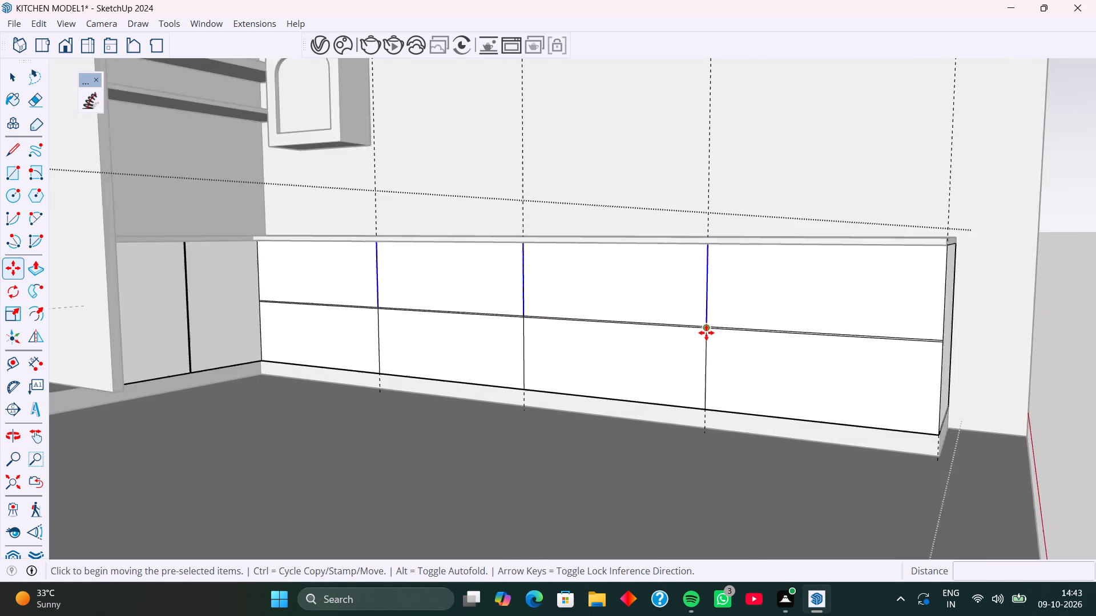
pyautogui.scroll(12, 706, 333)
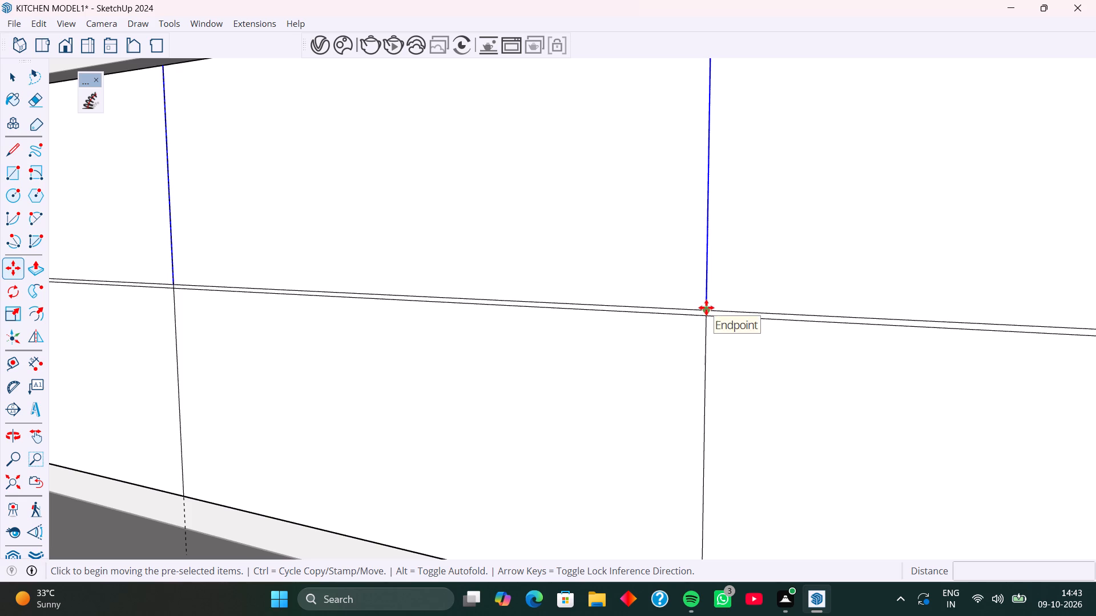
pyautogui.click(706, 310)
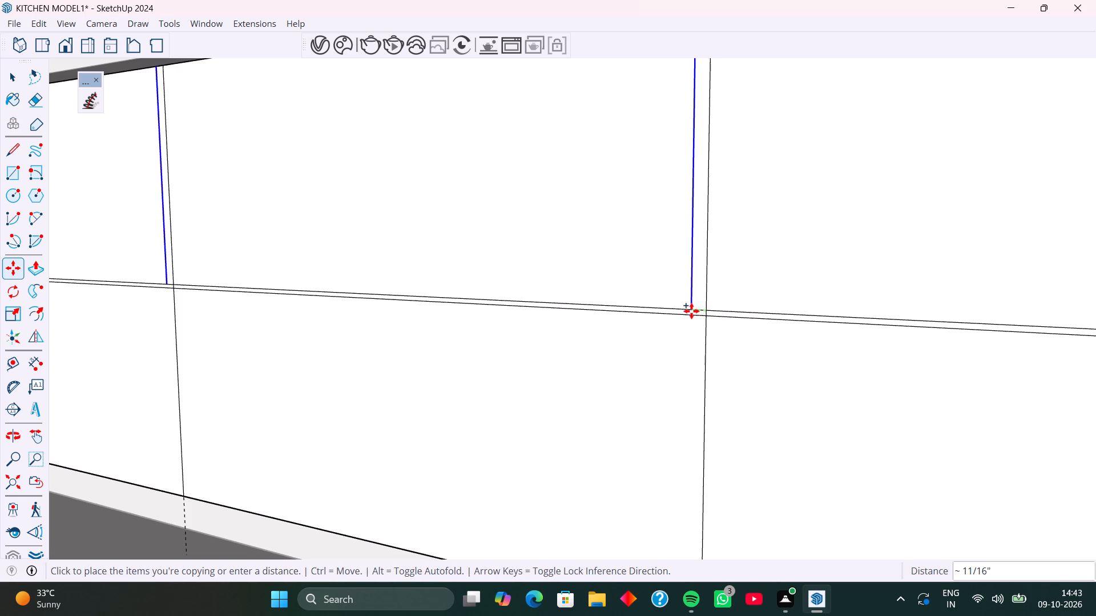
pyautogui.write('3mm')
pyautogui.press('Return')
# Copy the three offset upper-row lines 6 mm toward the cabinet's free end, along the green axis.
pyautogui.scroll(8, 697, 308)
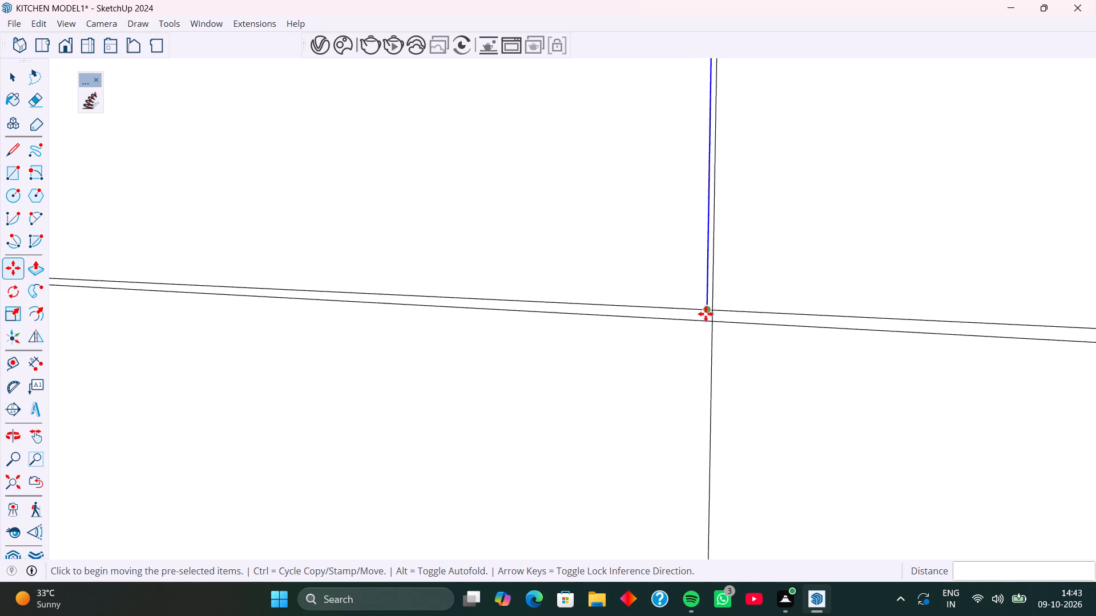
pyautogui.scroll(6, 706, 314)
pyautogui.click(707, 305)
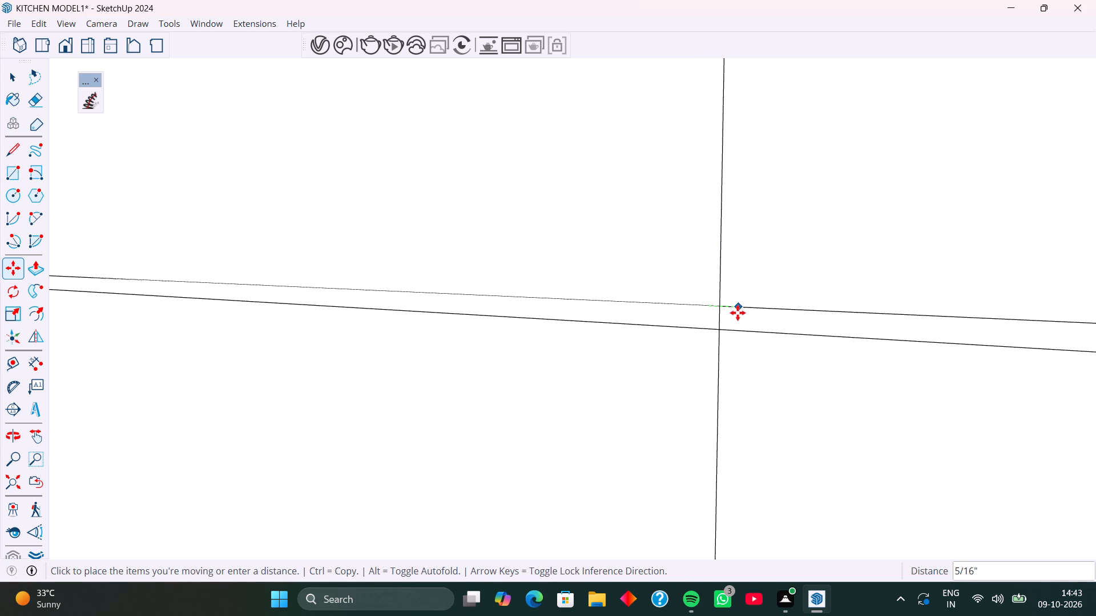
pyautogui.press('Left')
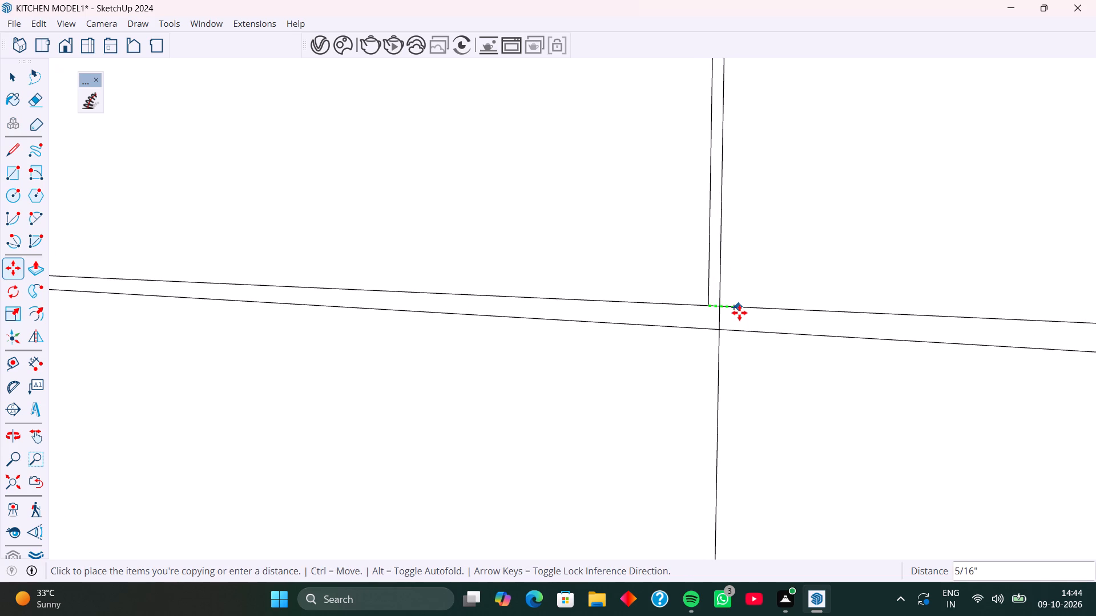
pyautogui.write('6mm')
pyautogui.press('Return')
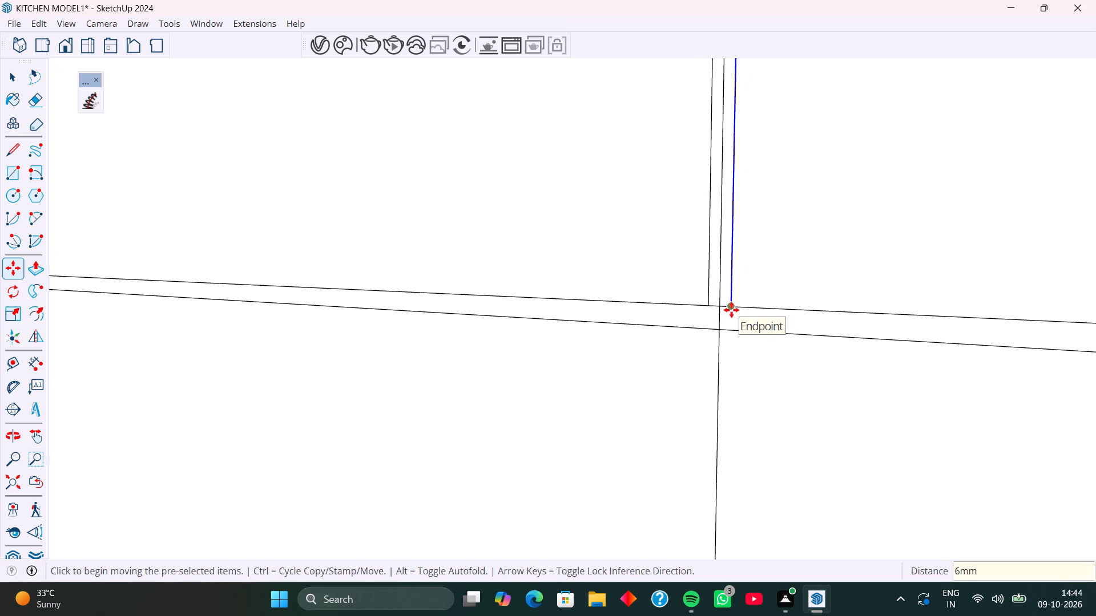
# Erase the original centre line between the two offset lines at each of the three upper-row dividers.
pyautogui.press('e')
pyautogui.click(721, 274)
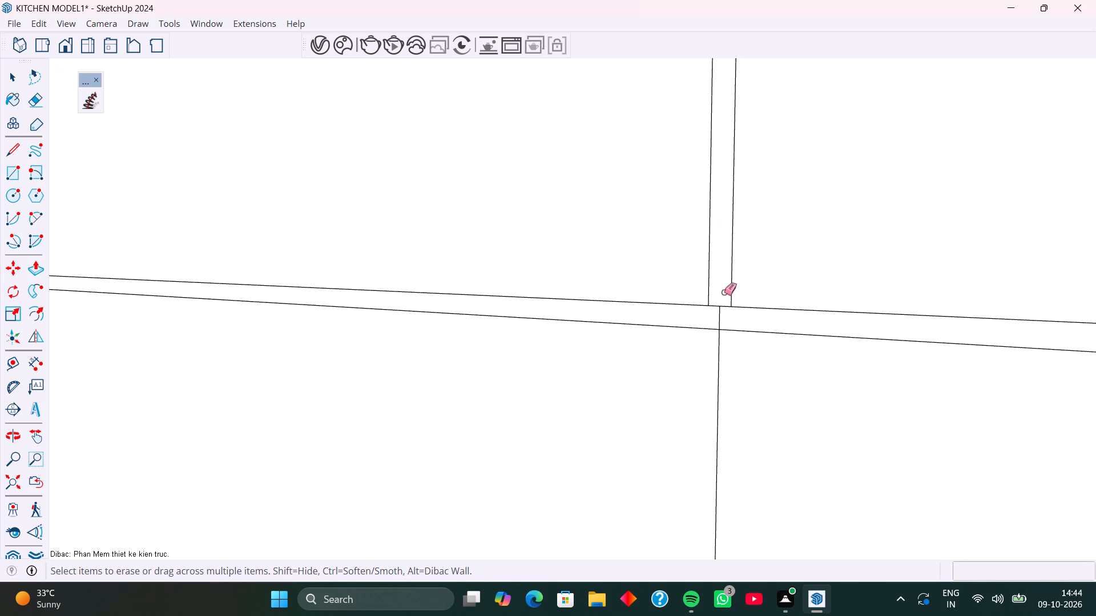
pyautogui.scroll(-9, 679, 291)
pyautogui.moveTo(814, 279); pyautogui.dragTo(698, 343, button='middle')
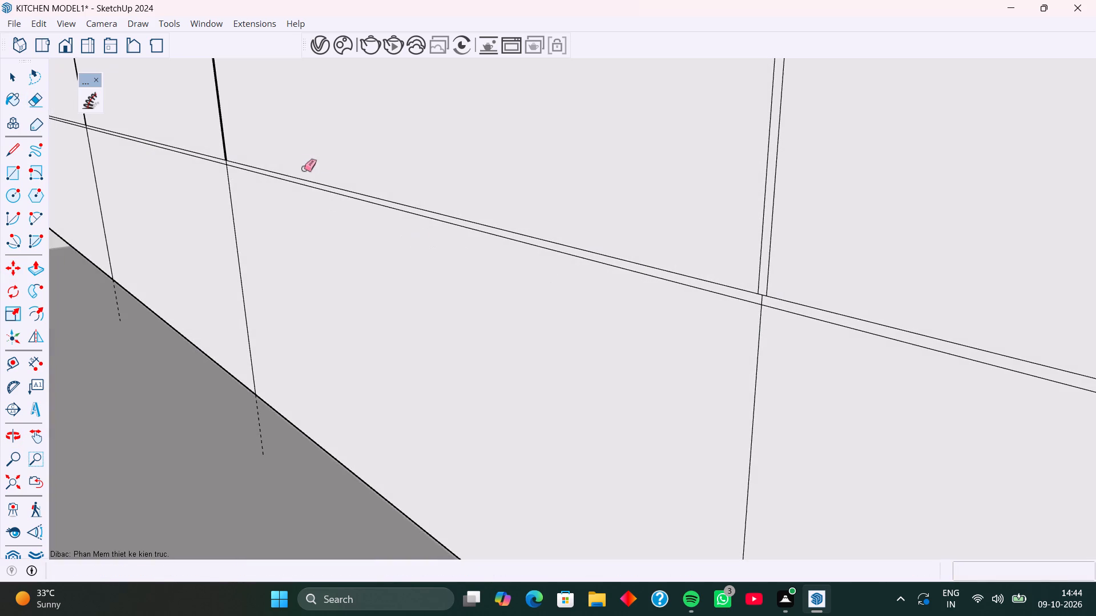
pyautogui.keyDown('shift'); pyautogui.moveTo(299, 159); pyautogui.dragTo(669, 375, button='middle'); pyautogui.keyUp('shift')
pyautogui.moveTo(536, 255); pyautogui.dragTo(579, 247, button='middle')
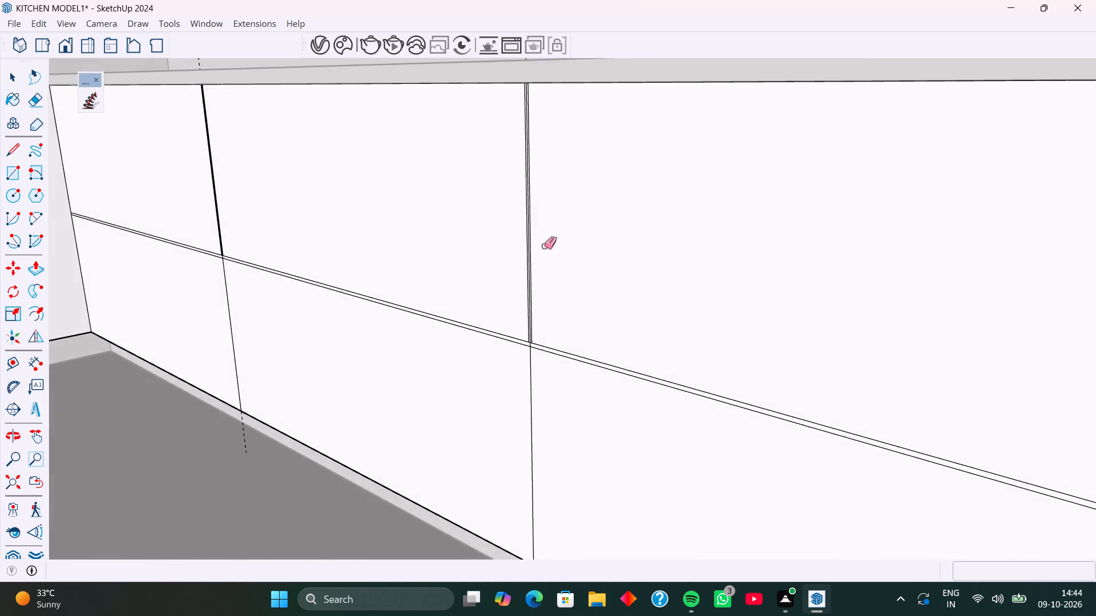
pyautogui.scroll(20, 530, 244)
pyautogui.scroll(2, 530, 244)
pyautogui.moveTo(545, 262); pyautogui.dragTo(550, 269)
pyautogui.scroll(-16, 539, 271)
pyautogui.scroll(-4, 251, 264)
pyautogui.moveTo(213, 229); pyautogui.dragTo(237, 237, button='middle')
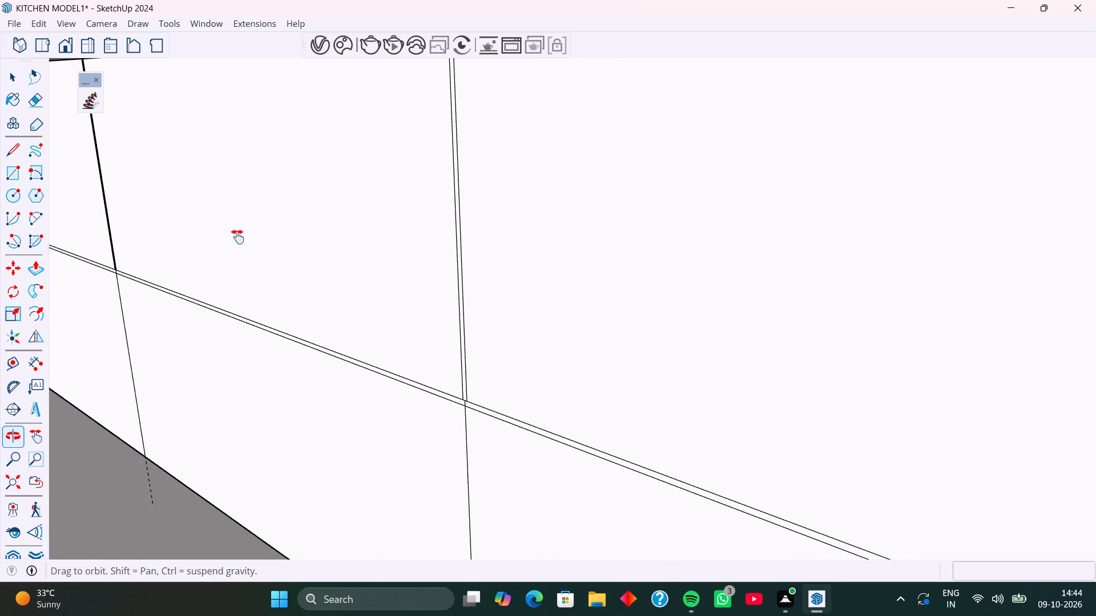
pyautogui.moveTo(237, 237); pyautogui.dragTo(443, 308, button='middle')
pyautogui.scroll(20, 288, 239)
pyautogui.scroll(1, 288, 239)
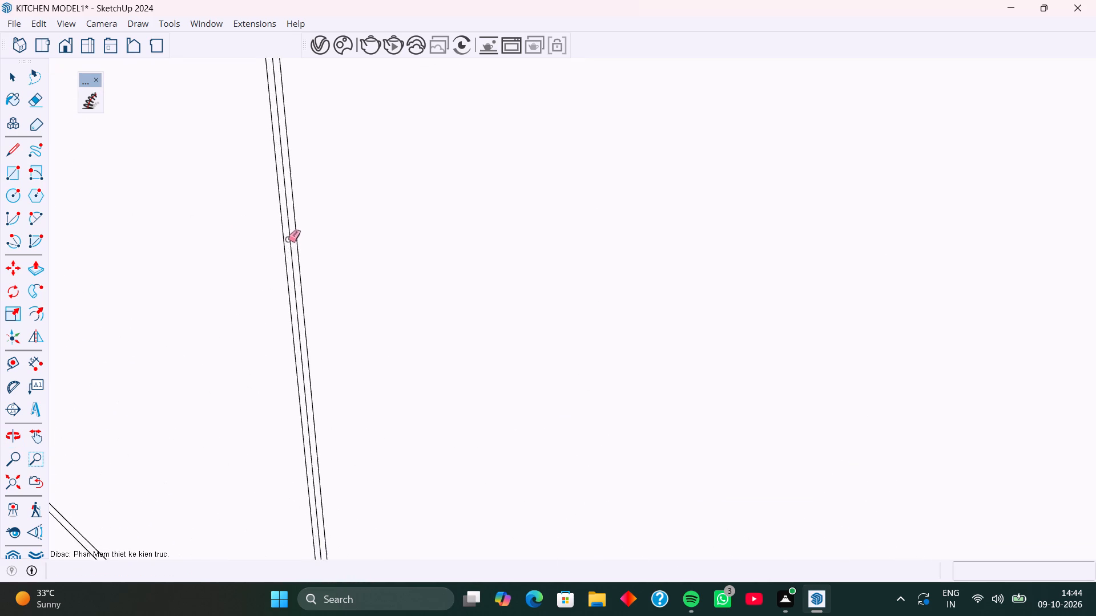
pyautogui.scroll(6, 288, 239)
pyautogui.moveTo(288, 239); pyautogui.dragTo(295, 247)
# Copy the lower-row segments of the three vertical divider lines 3 mm toward the inner corner.
pyautogui.scroll(-12, 488, 237)
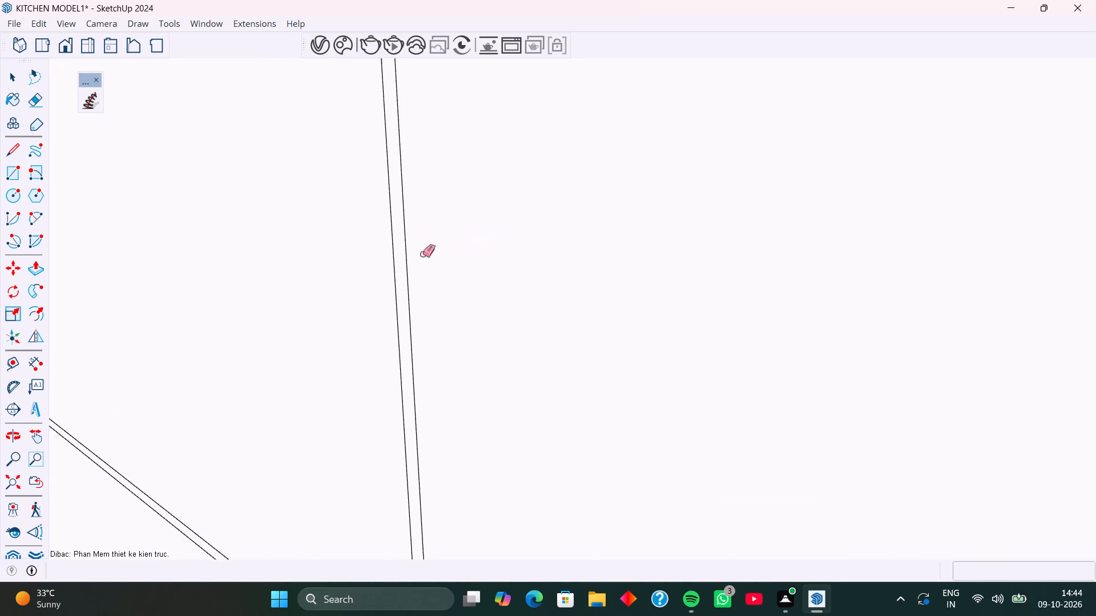
pyautogui.scroll(-12, 422, 254)
pyautogui.scroll(-5, 392, 383)
pyautogui.keyDown('shift'); pyautogui.moveTo(428, 415); pyautogui.dragTo(402, 357, button='middle'); pyautogui.keyUp('shift')
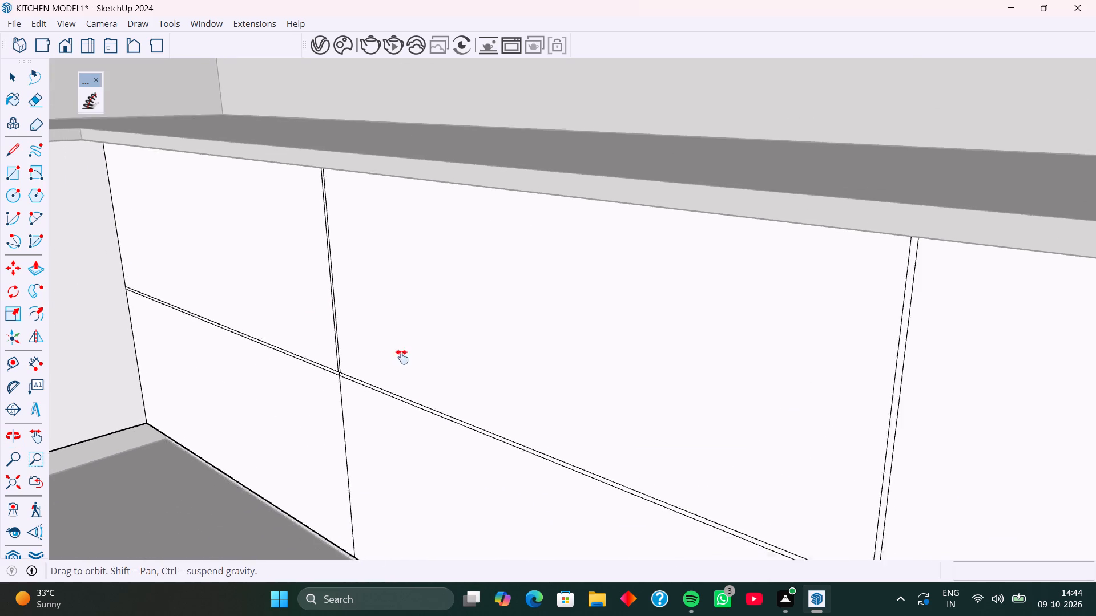
pyautogui.keyDown('shift'); pyautogui.moveTo(402, 357); pyautogui.dragTo(358, 265, button='middle'); pyautogui.keyUp('shift')
pyautogui.scroll(-10, 375, 339)
pyautogui.moveTo(444, 432); pyautogui.dragTo(400, 345, button='middle')
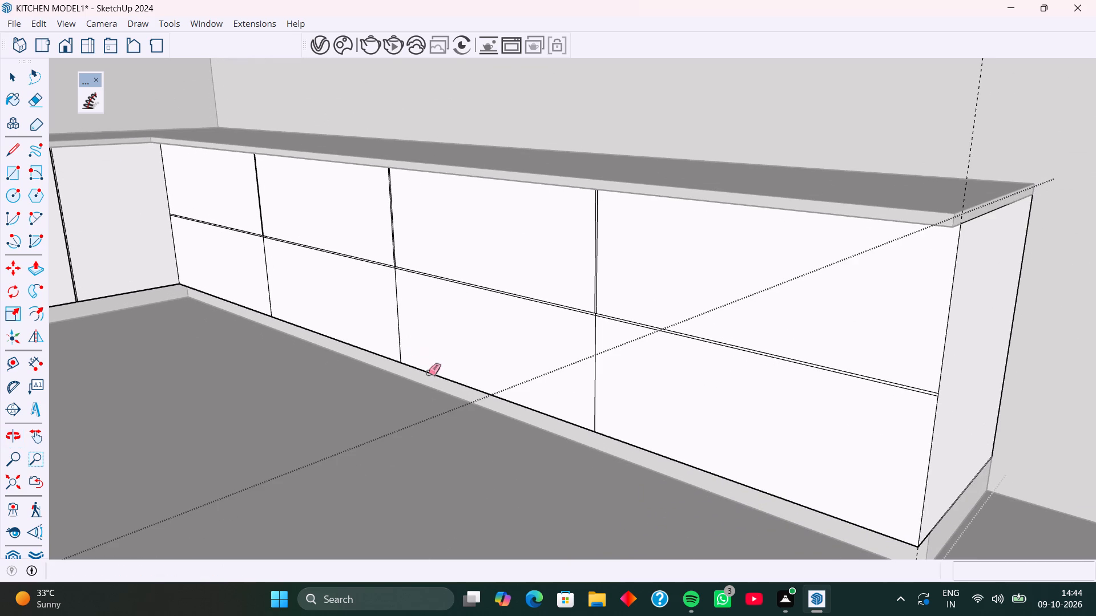
pyautogui.press('space')
pyautogui.click(594, 388)
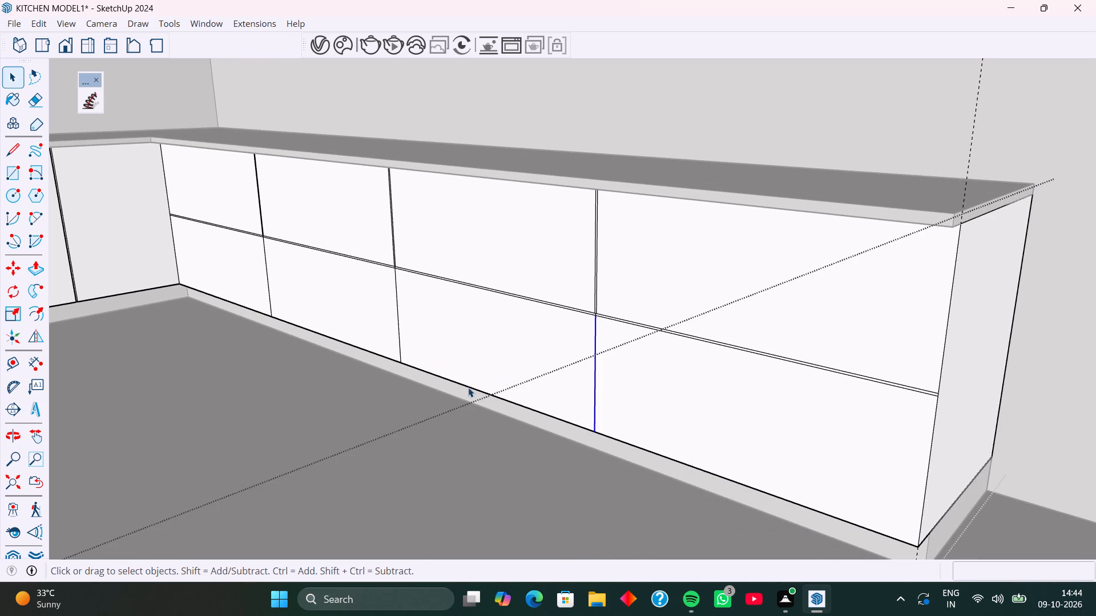
pyautogui.keyDown('shift'); pyautogui.click(397, 333); pyautogui.keyUp('shift')
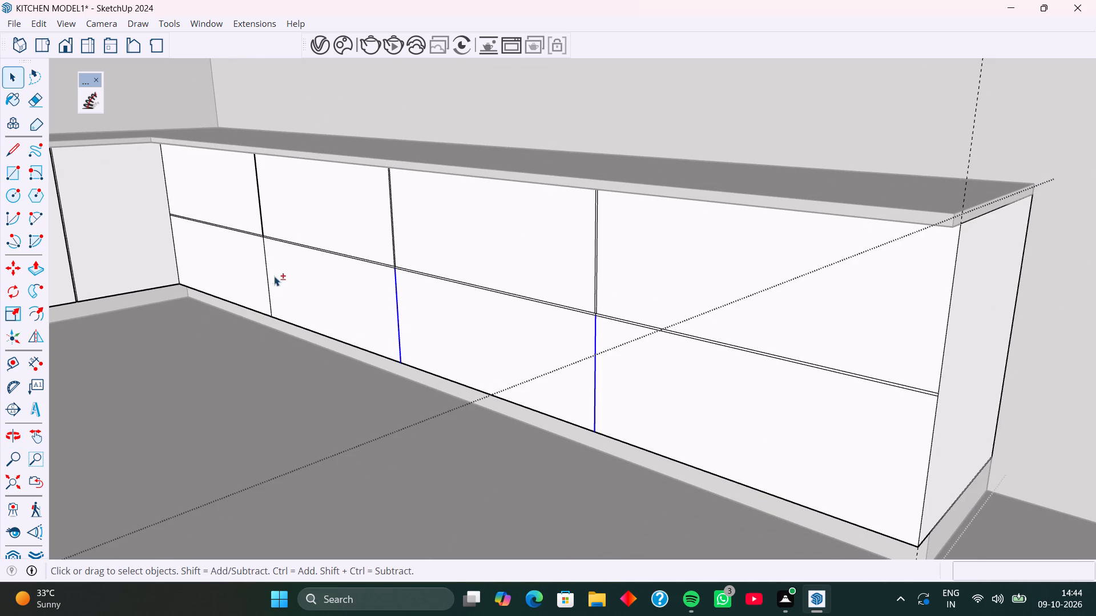
pyautogui.keyDown('shift'); pyautogui.click(265, 275); pyautogui.keyUp('shift')
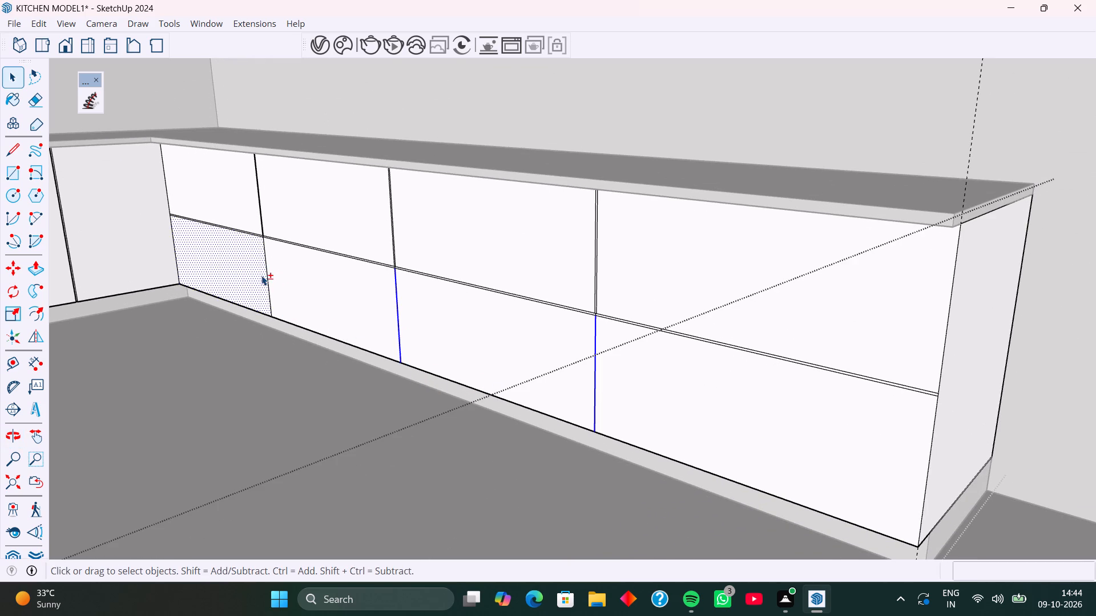
pyautogui.keyDown('shift'); pyautogui.click(261, 275); pyautogui.keyUp('shift')
pyautogui.keyDown('shift'); pyautogui.click(268, 278); pyautogui.keyUp('shift')
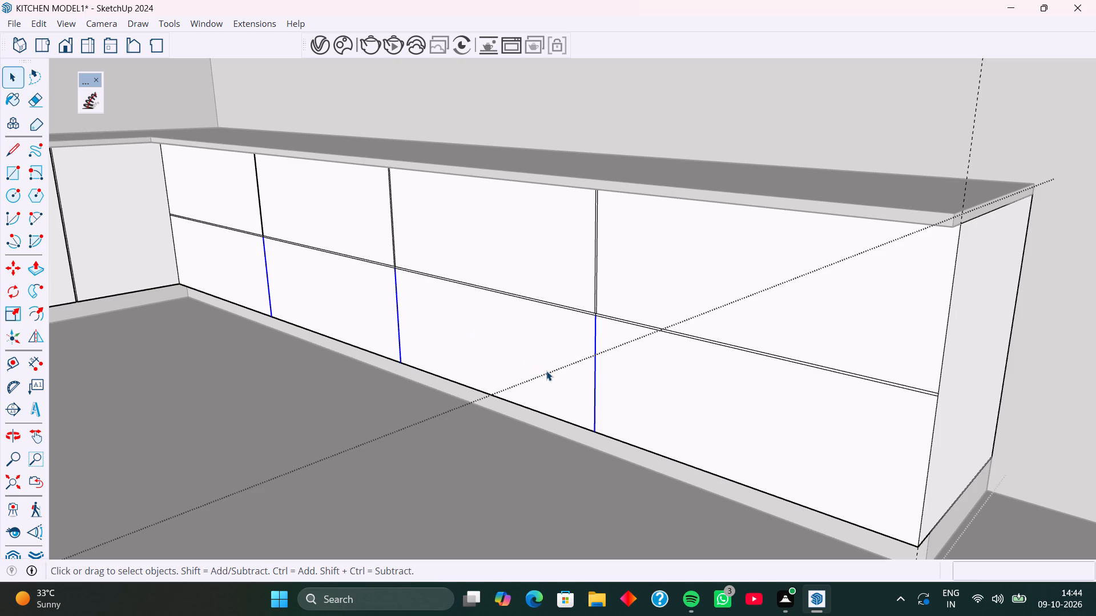
pyautogui.press('m')
pyautogui.scroll(7, 594, 433)
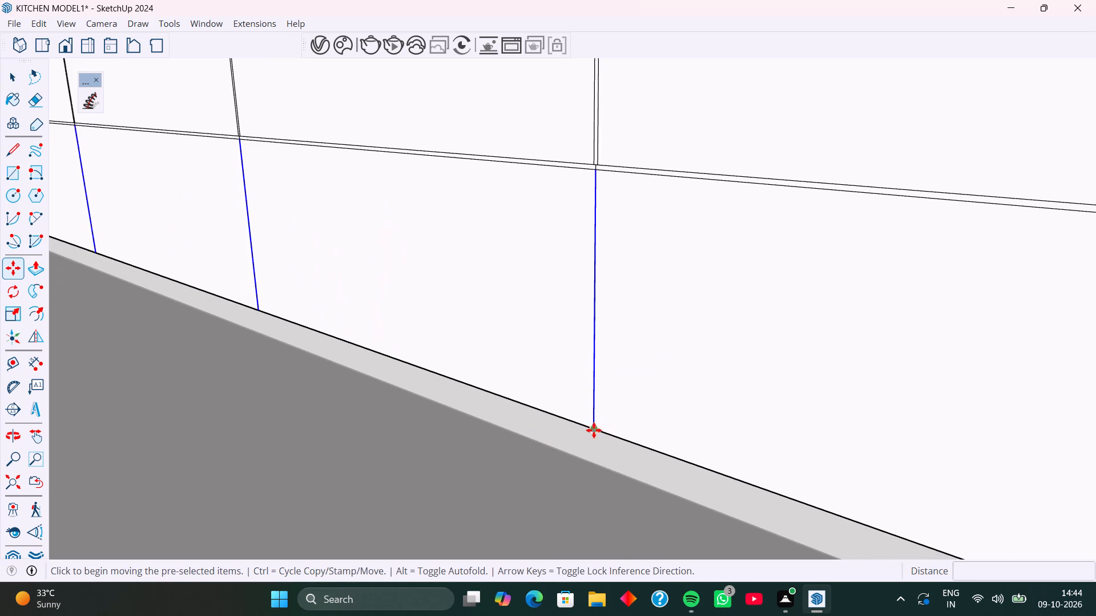
pyautogui.click(593, 428)
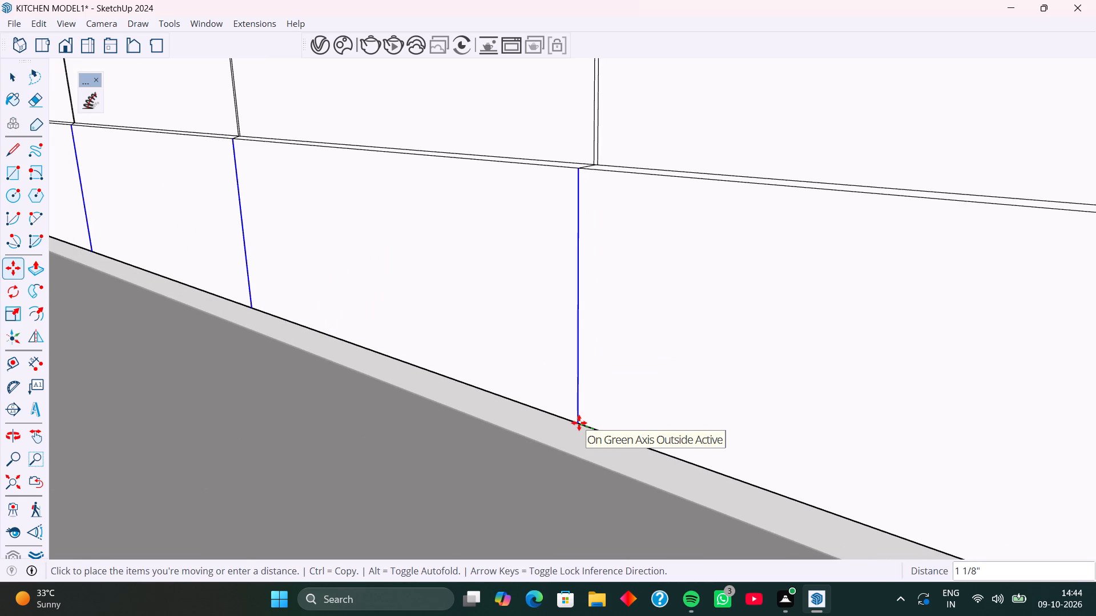
pyautogui.write('3mm')
pyautogui.press('Return')
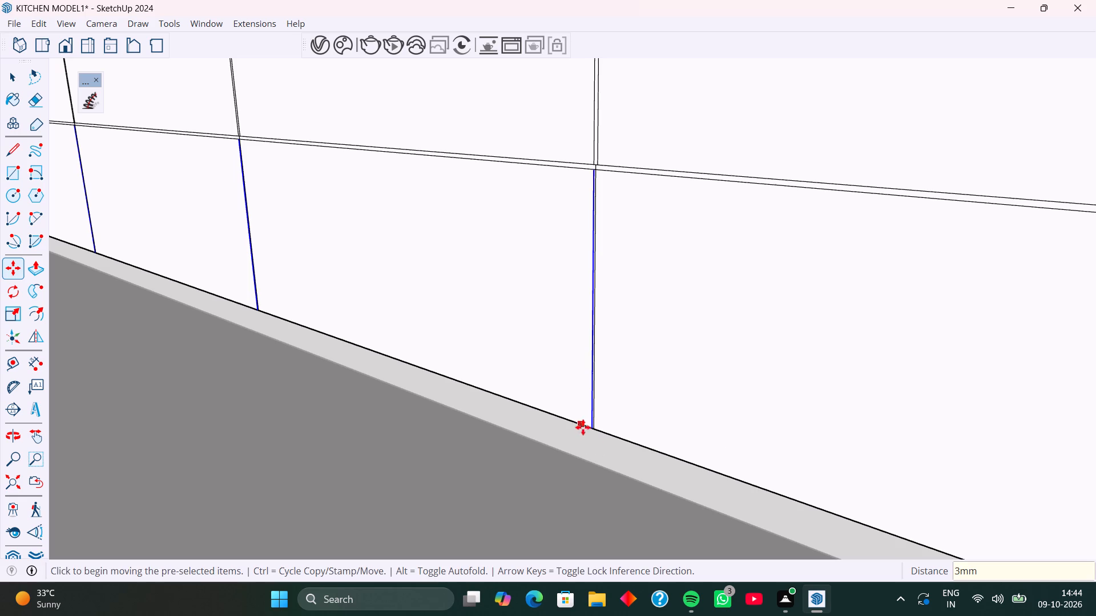
# Copy the three offset lower-row lines 6 mm toward the cabinet's free end, along the bottom edge.
pyautogui.scroll(13, 594, 443)
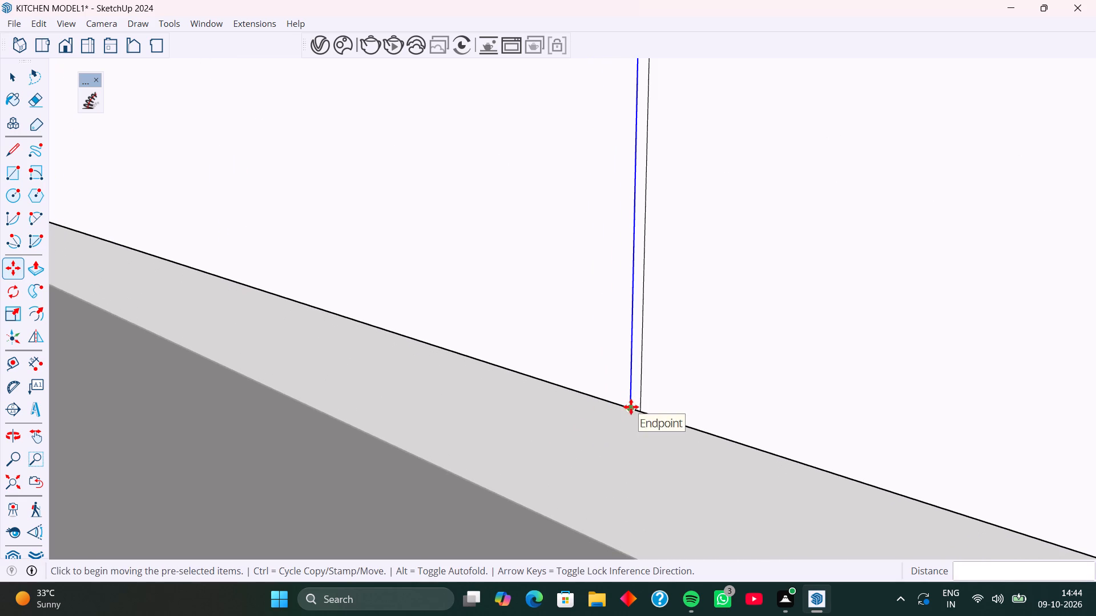
pyautogui.click(631, 407)
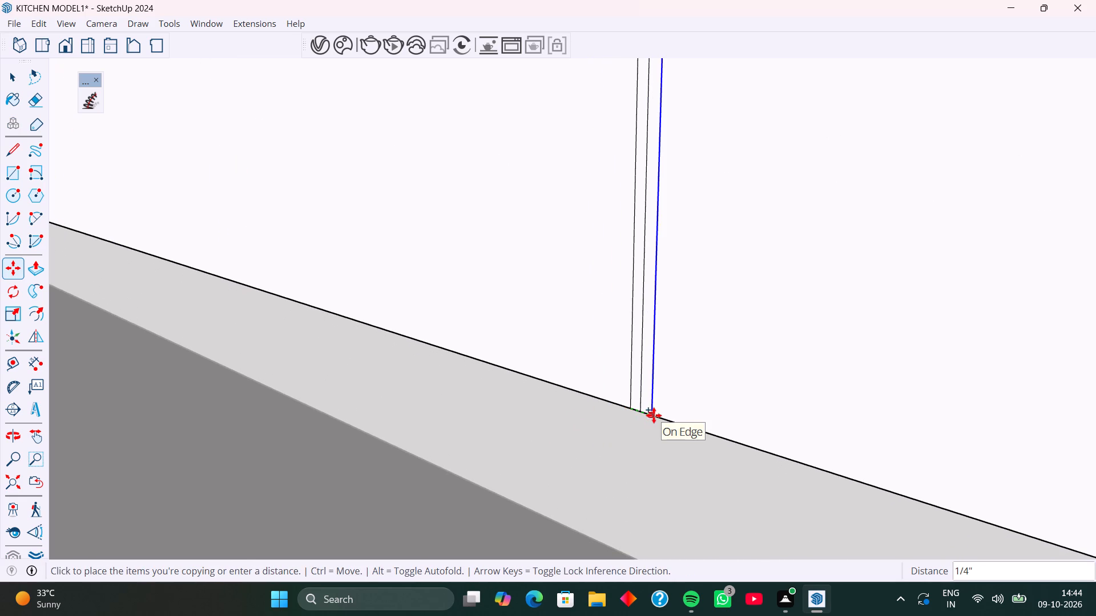
pyautogui.press('6')
pyautogui.write('mm')
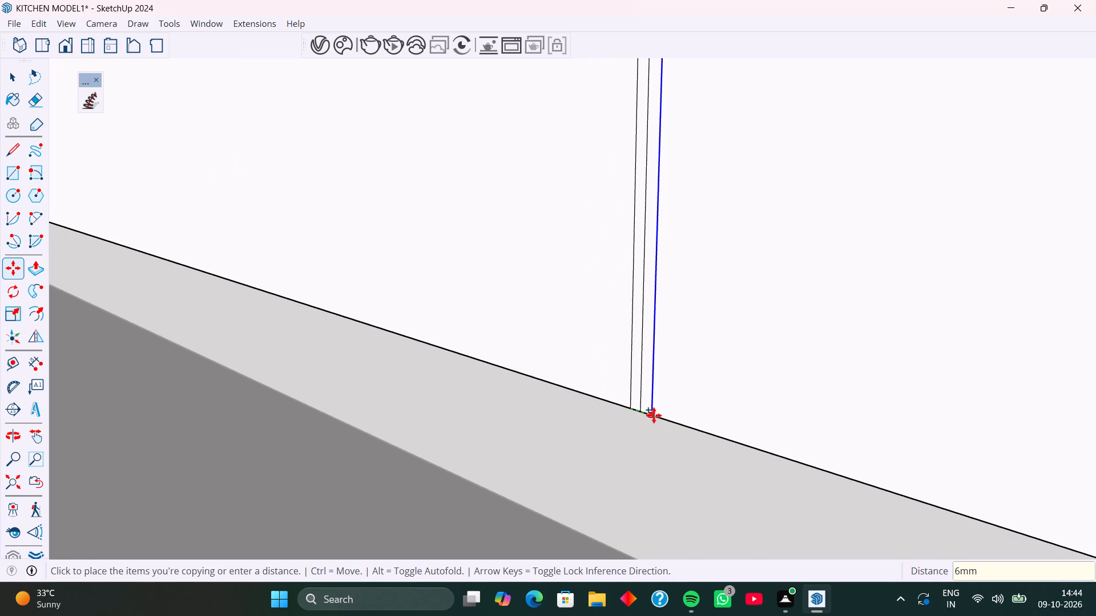
pyautogui.press('Return')
# Erase the original lower-row centre line and its stub across the horizontal gap at the divider nearest the free end.
pyautogui.press('e')
pyautogui.click(640, 382)
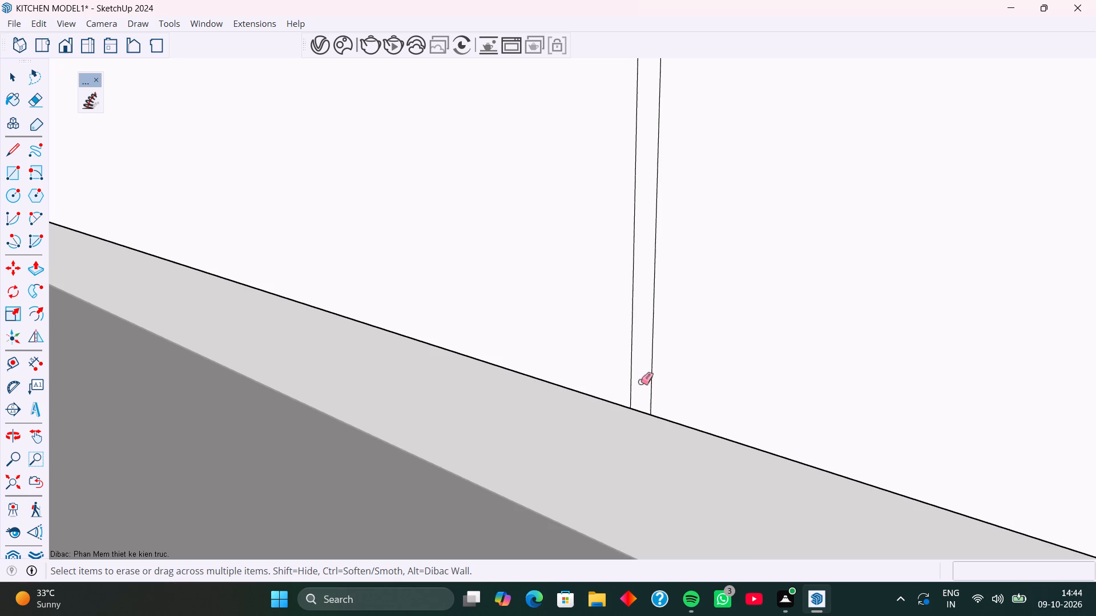
pyautogui.scroll(-20, 689, 356)
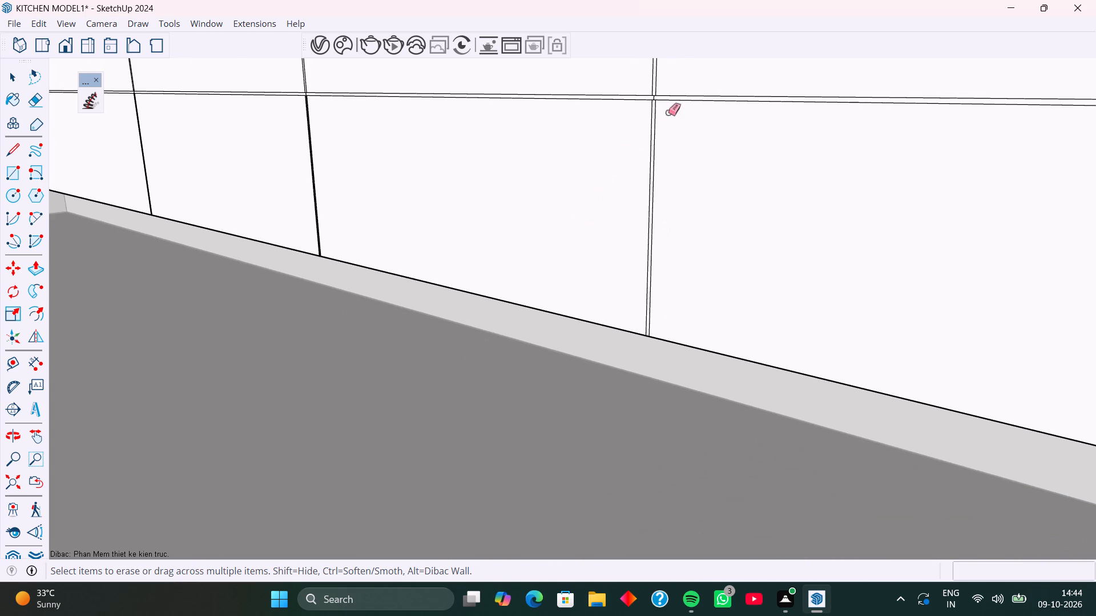
pyautogui.keyDown('shift'); pyautogui.moveTo(599, 98); pyautogui.dragTo(596, 233, button='middle'); pyautogui.keyUp('shift')
pyautogui.scroll(7, 662, 232)
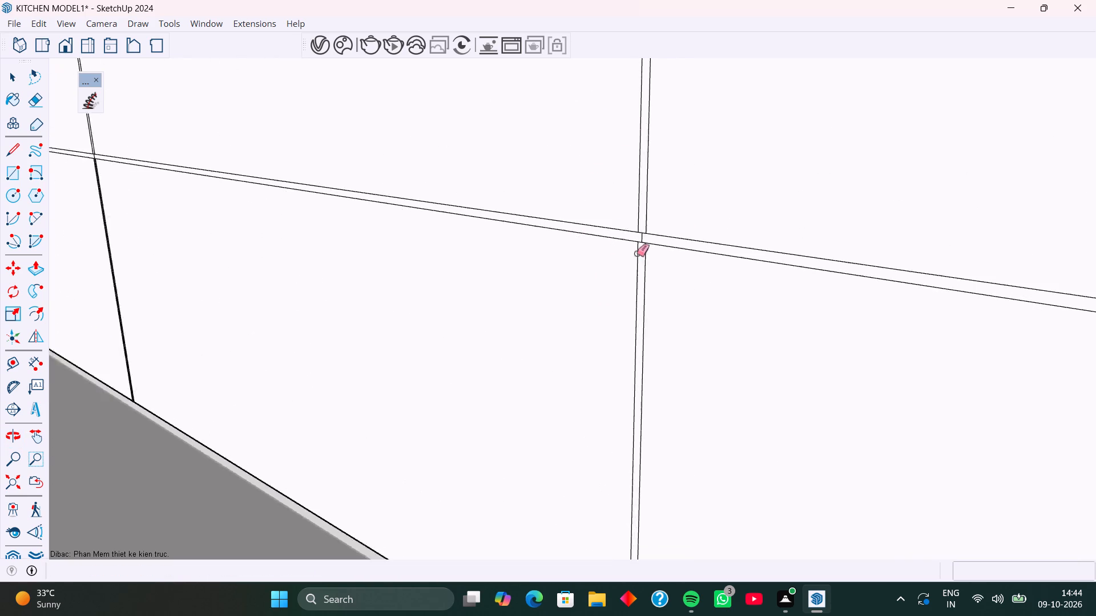
pyautogui.scroll(20, 636, 253)
pyautogui.scroll(1, 651, 226)
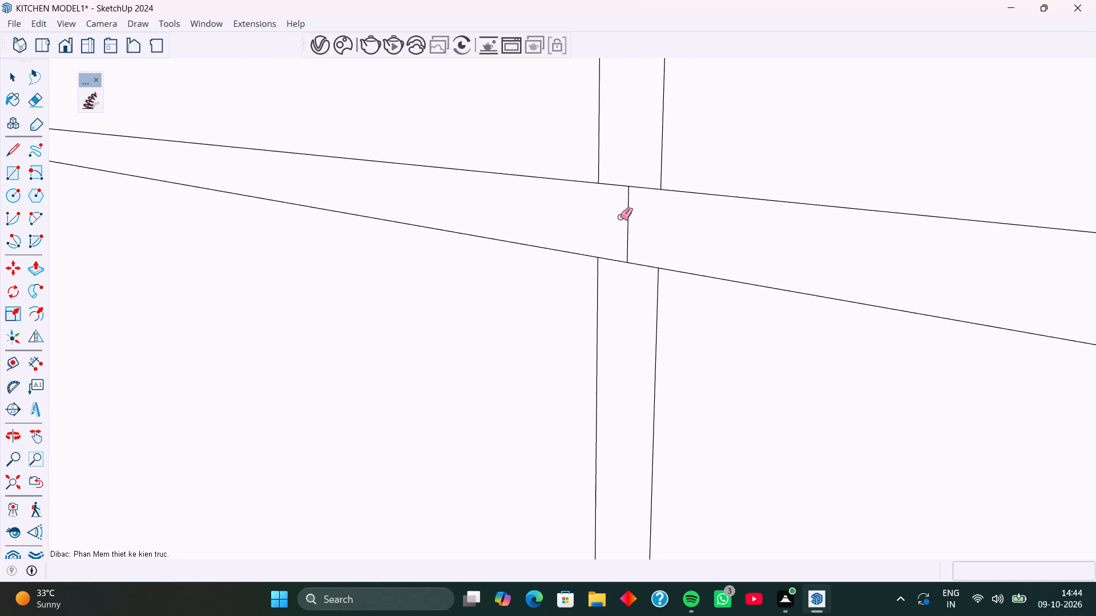
pyautogui.moveTo(620, 217); pyautogui.dragTo(634, 220)
# Erase the stub across the horizontal gap and the original lower-row centre line at the middle divider.
pyautogui.scroll(-20, 665, 187)
pyautogui.scroll(-3, 665, 187)
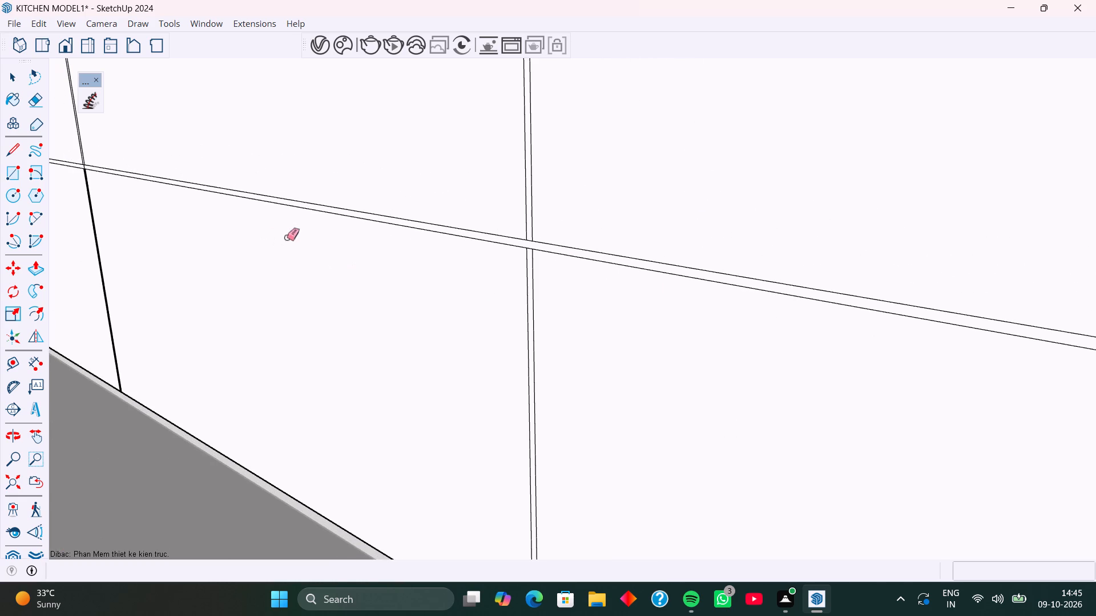
pyautogui.moveTo(287, 237); pyautogui.dragTo(673, 343, button='middle')
pyautogui.keyDown('shift'); pyautogui.moveTo(441, 267); pyautogui.dragTo(642, 337, button='middle'); pyautogui.keyUp('shift')
pyautogui.scroll(9, 507, 300)
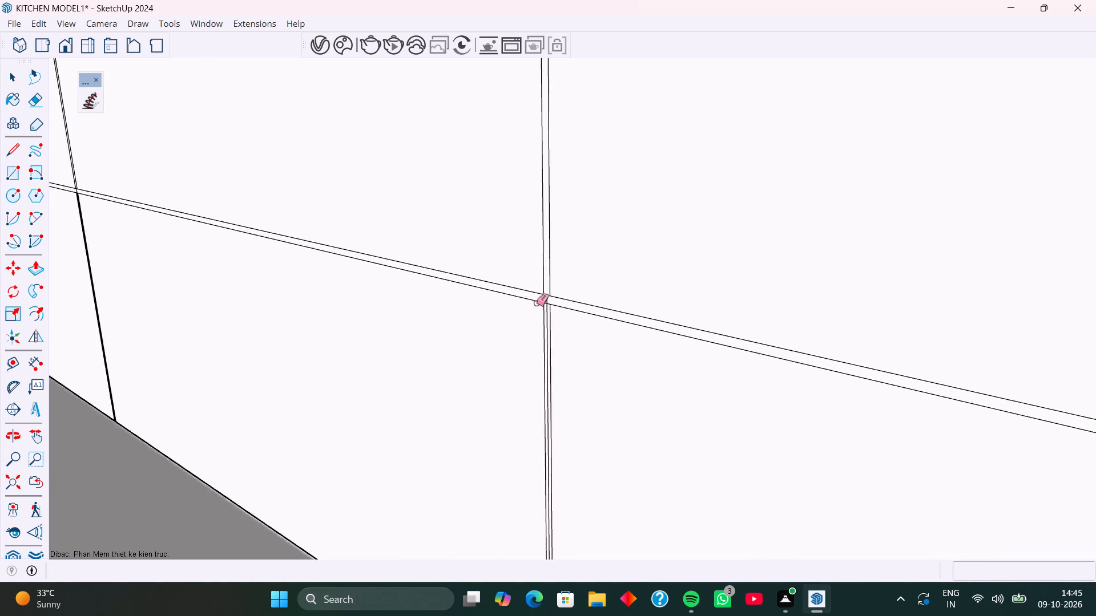
pyautogui.scroll(16, 536, 303)
pyautogui.moveTo(535, 278); pyautogui.dragTo(567, 293)
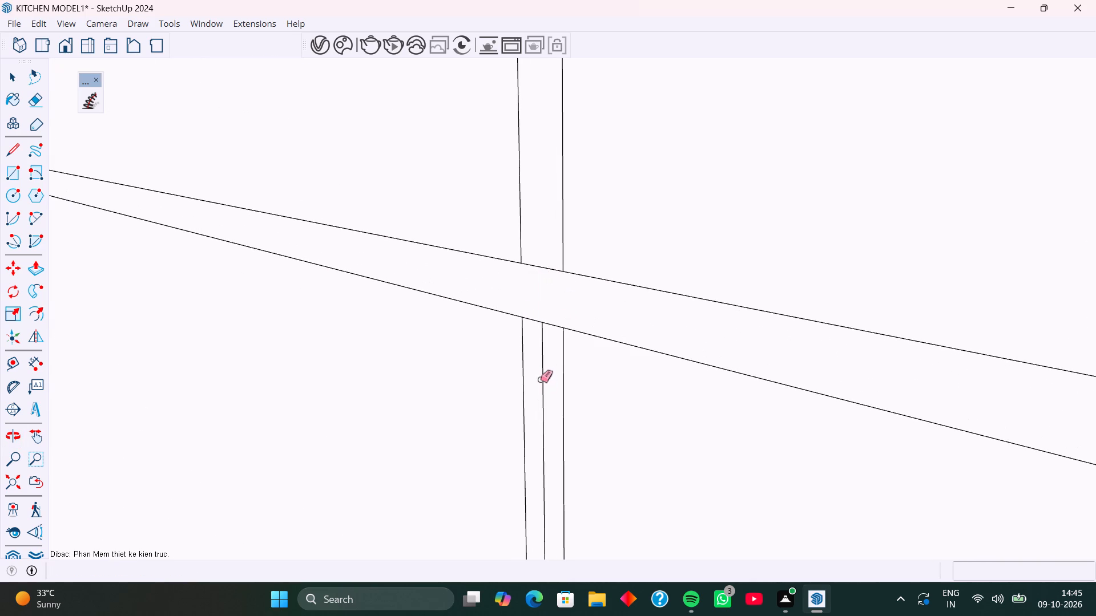
pyautogui.click(540, 379)
# Erase the stub across the horizontal gap and the original lower-row centre line at the divider nearest the inner corner.
pyautogui.scroll(-17, 527, 298)
pyautogui.scroll(-6, 317, 258)
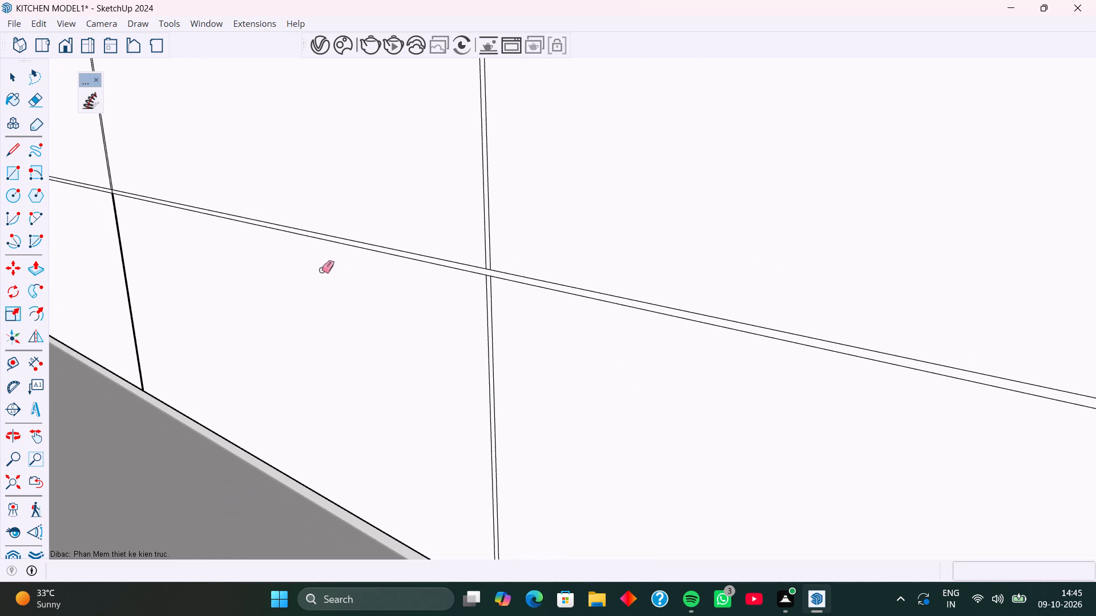
pyautogui.keyDown('shift'); pyautogui.moveTo(283, 234); pyautogui.dragTo(494, 339, button='middle'); pyautogui.keyUp('shift')
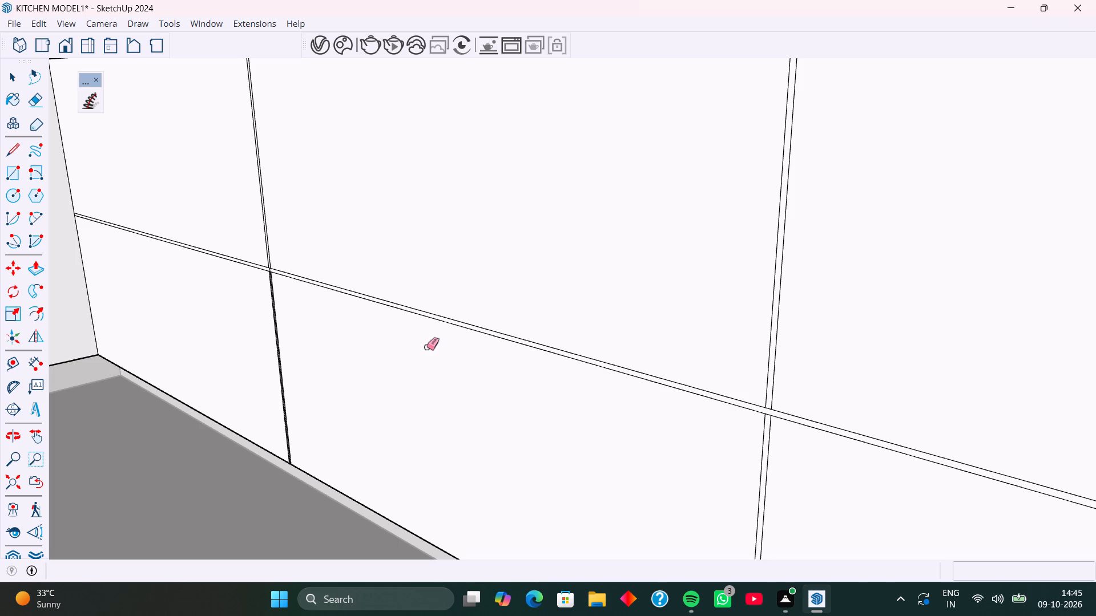
pyautogui.scroll(7, 306, 269)
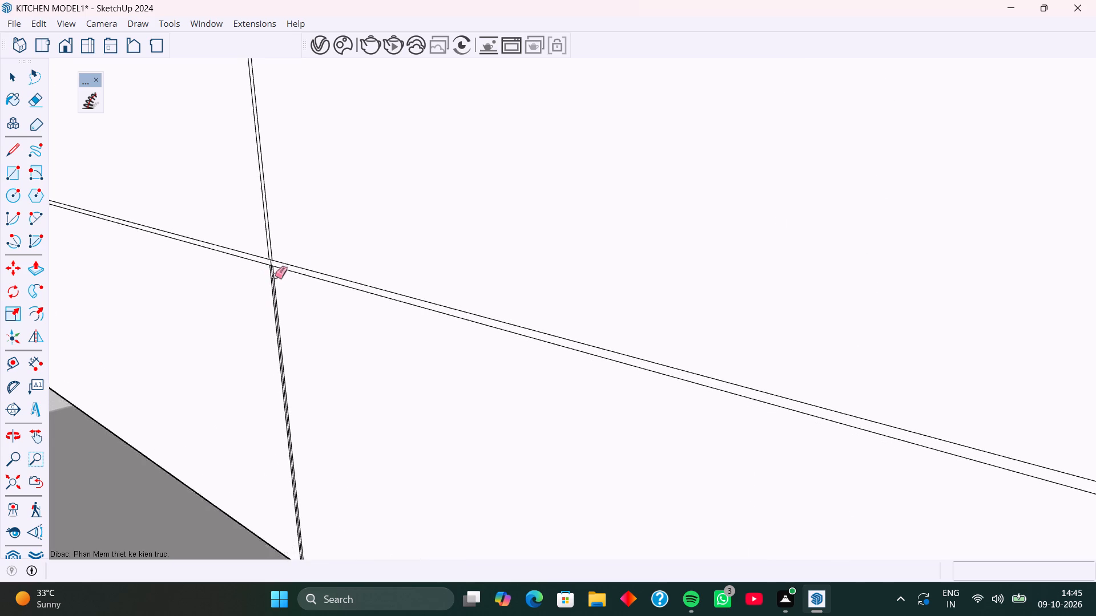
pyautogui.scroll(18, 275, 275)
pyautogui.moveTo(248, 188); pyautogui.dragTo(265, 191)
pyautogui.click(261, 233)
# Pull the four upper-row panel faces of the long base cabinet out 1" with Push/Pull.
pyautogui.scroll(-10, 394, 268)
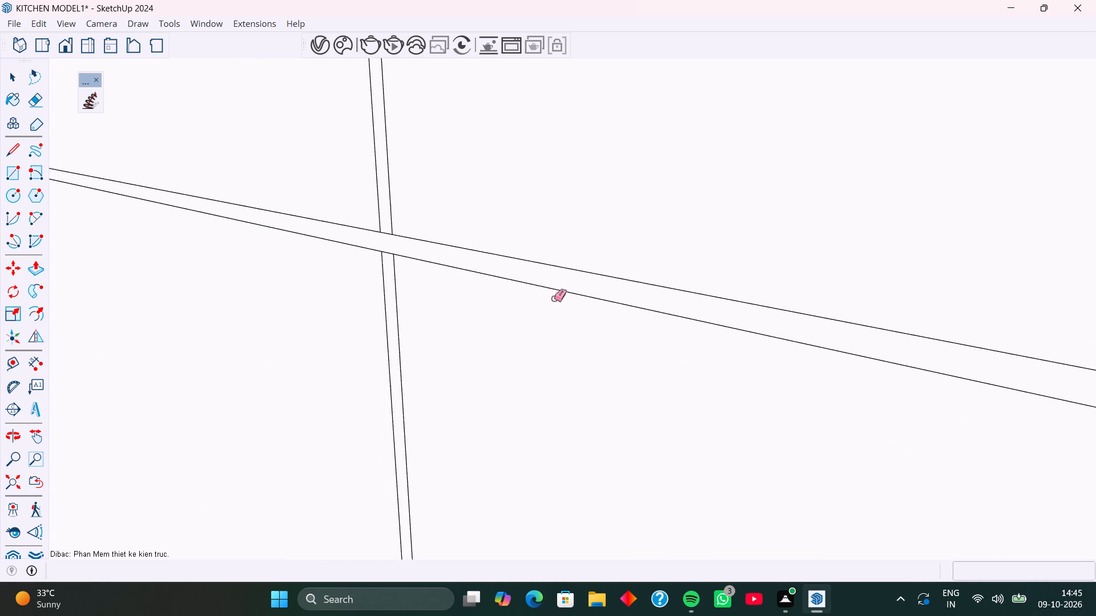
pyautogui.scroll(-18, 554, 298)
pyautogui.scroll(-11, 433, 384)
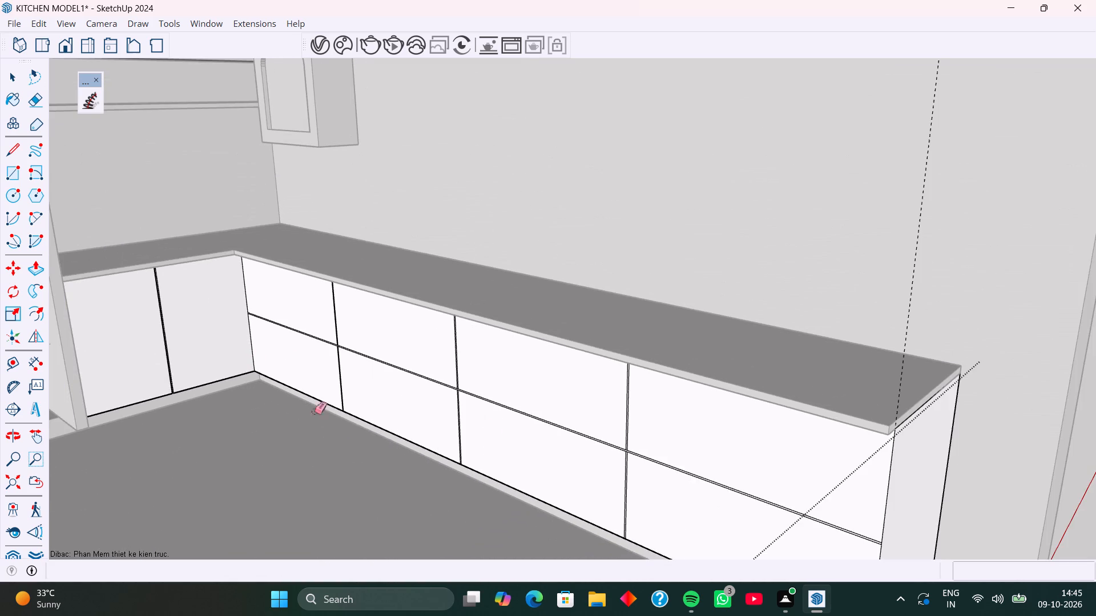
pyautogui.moveTo(553, 436); pyautogui.dragTo(610, 432, button='middle')
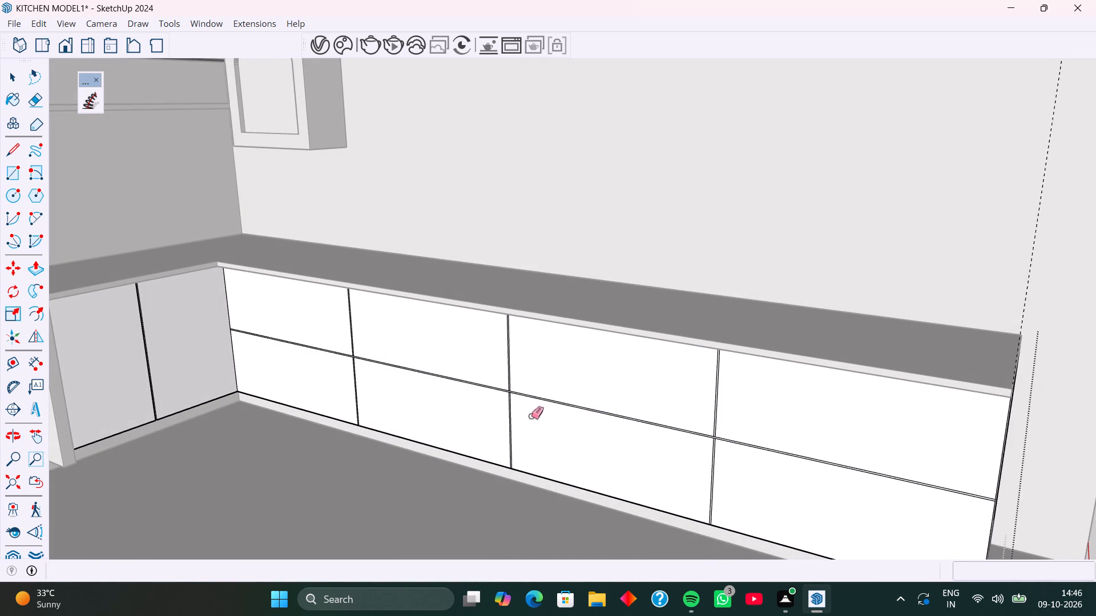
pyautogui.press('p')
pyautogui.click(335, 315)
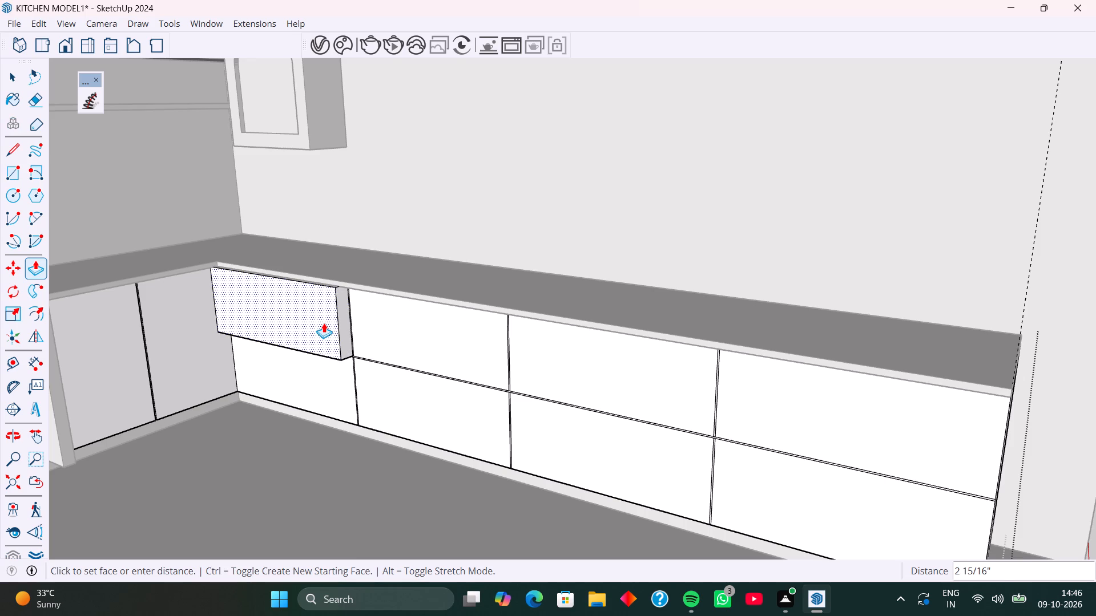
pyautogui.press('1')
pyautogui.press('Return')
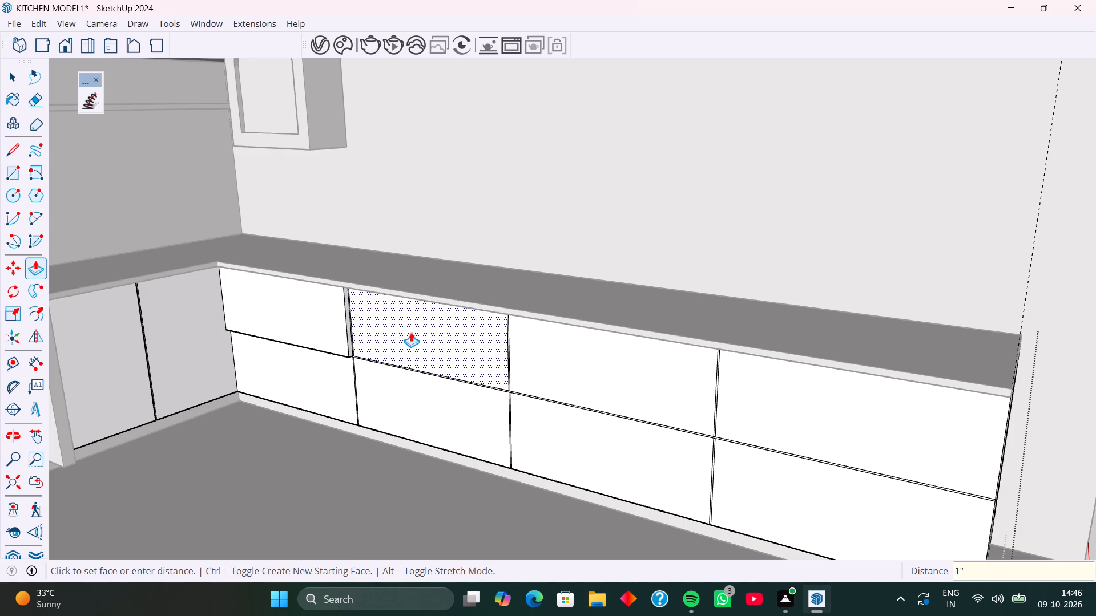
pyautogui.doubleClick(413, 334)
pyautogui.doubleClick(587, 380)
pyautogui.doubleClick(861, 416)
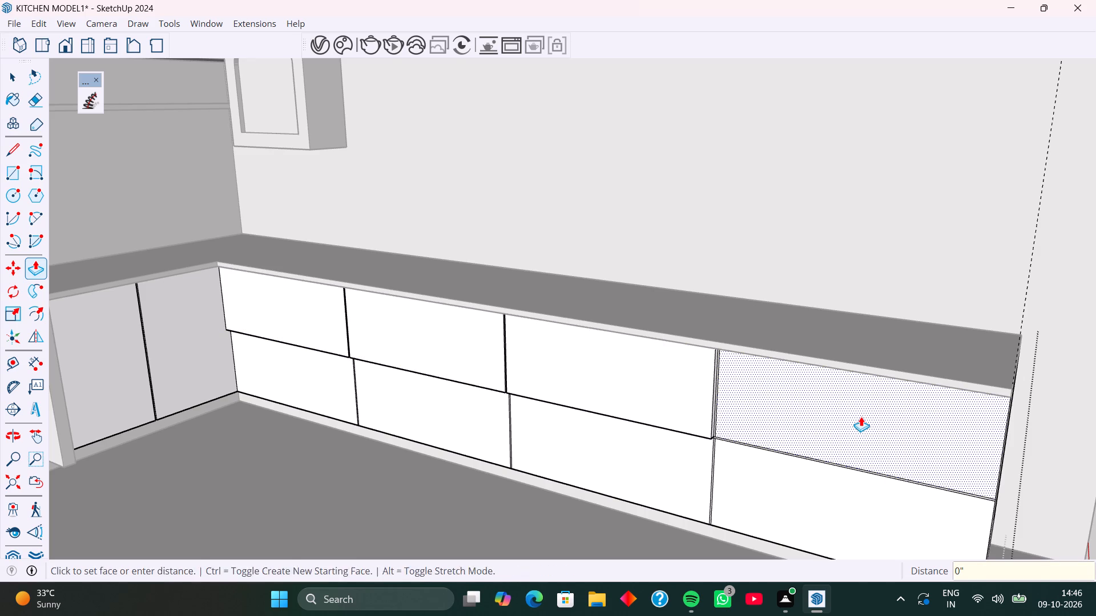
# Pull the four lower-row panel faces out by the same 1", from the free end to the inner corner.
pyautogui.click(824, 475)
pyautogui.click(824, 475)
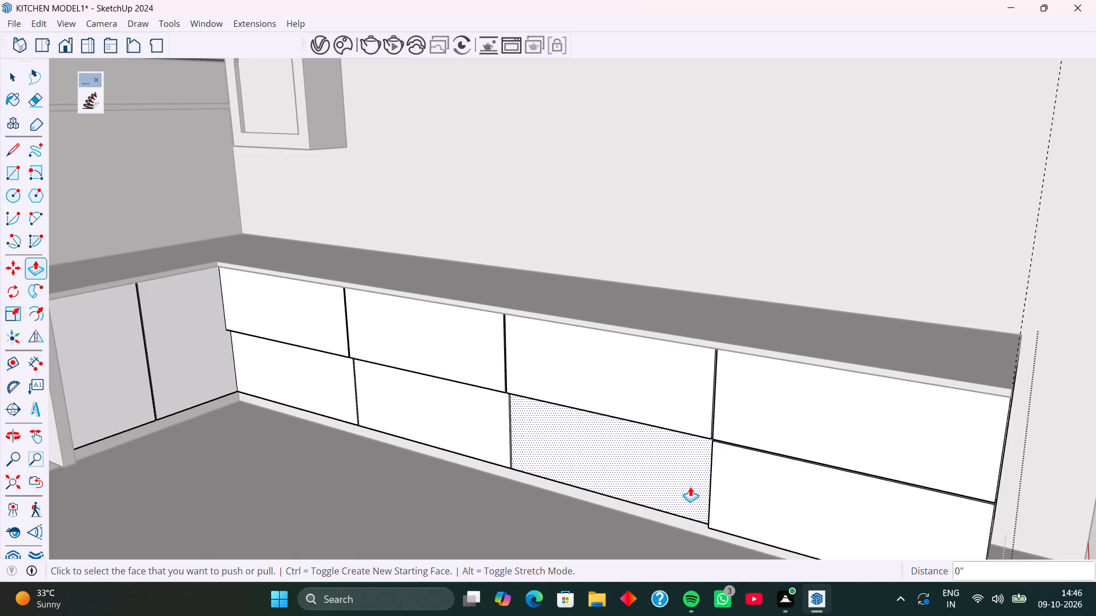
pyautogui.doubleClick(690, 487)
pyautogui.doubleClick(466, 423)
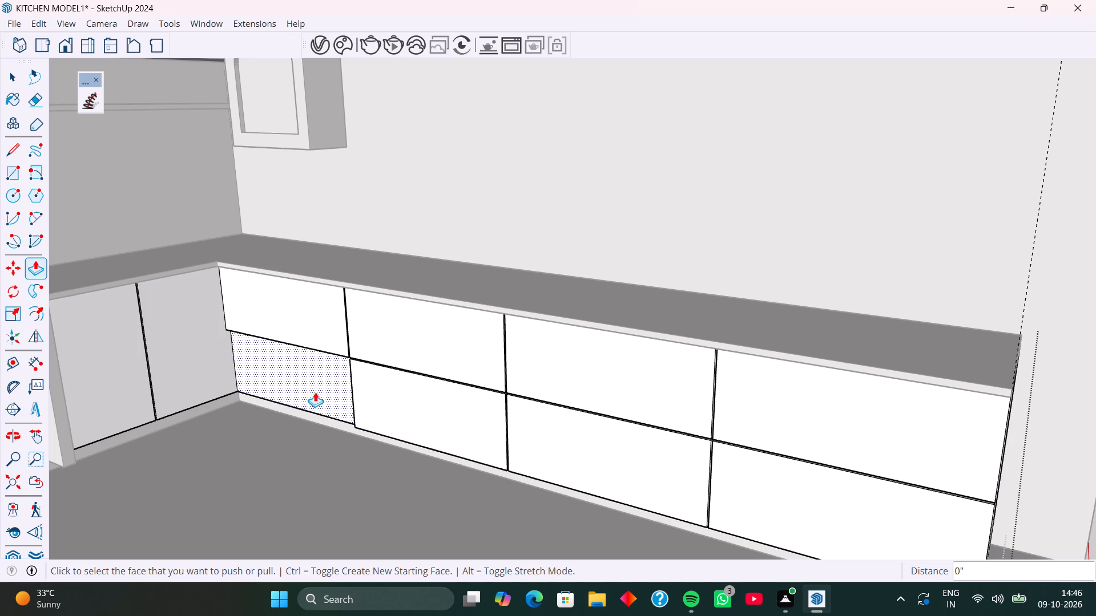
pyautogui.doubleClick(317, 380)
# Close the base cabinet group's editing and return to the whole kitchen model.
pyautogui.scroll(-12, 452, 358)
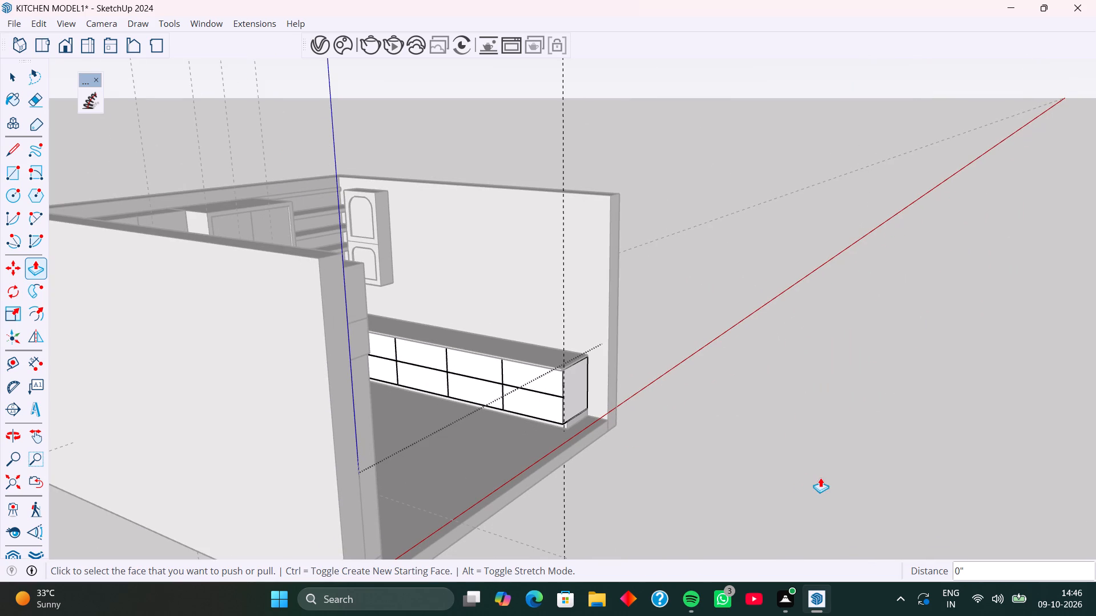
pyautogui.press('space')
pyautogui.click(730, 420)
pyautogui.moveTo(682, 422); pyautogui.dragTo(628, 412, button='middle')
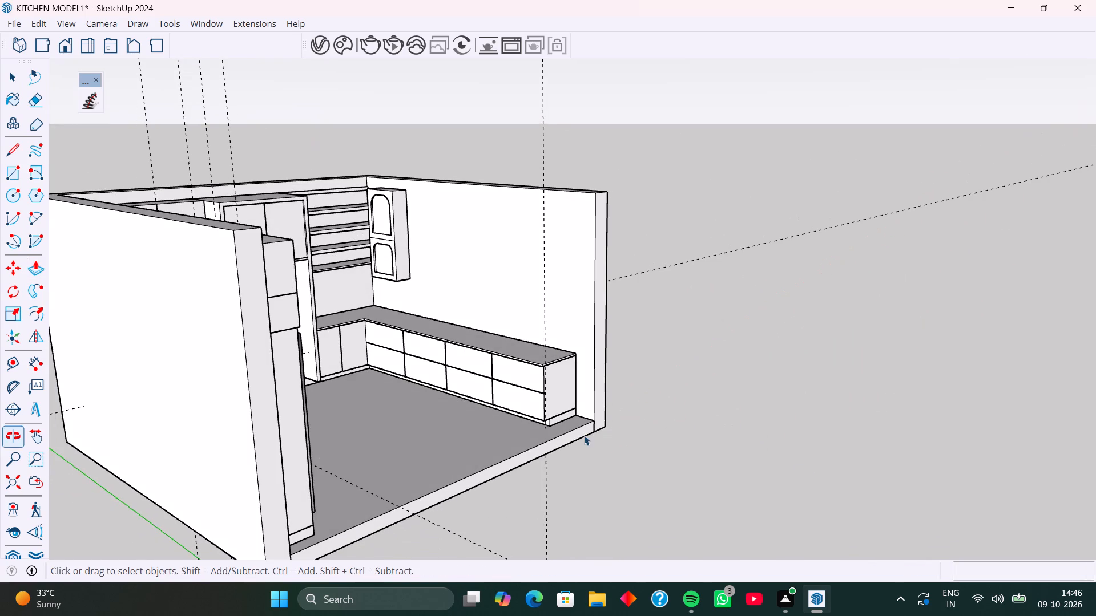
pyautogui.moveTo(723, 445); pyautogui.dragTo(642, 450, button='middle')
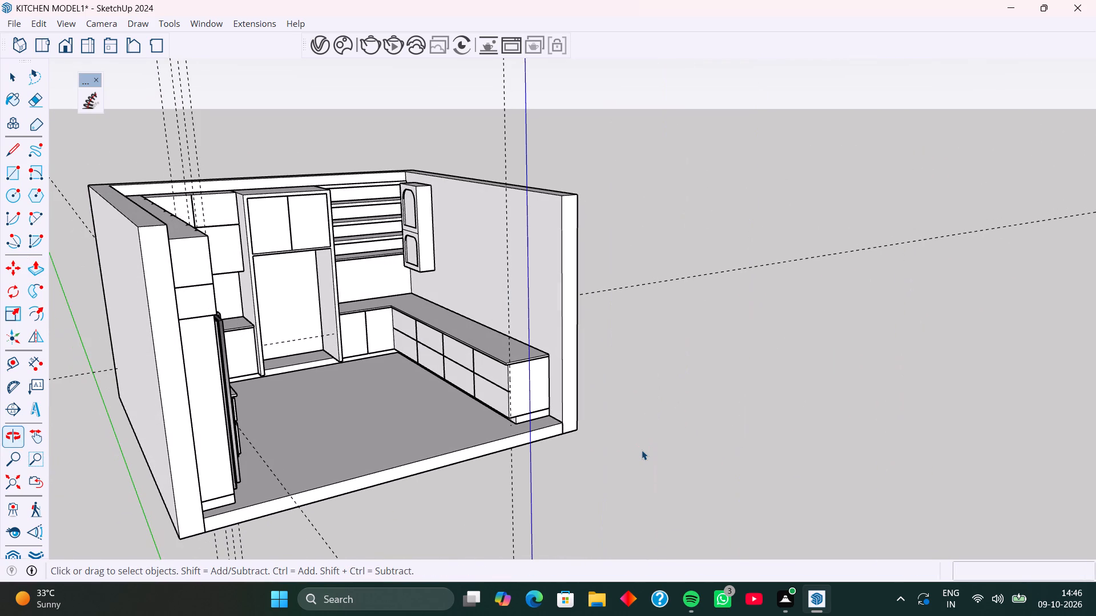
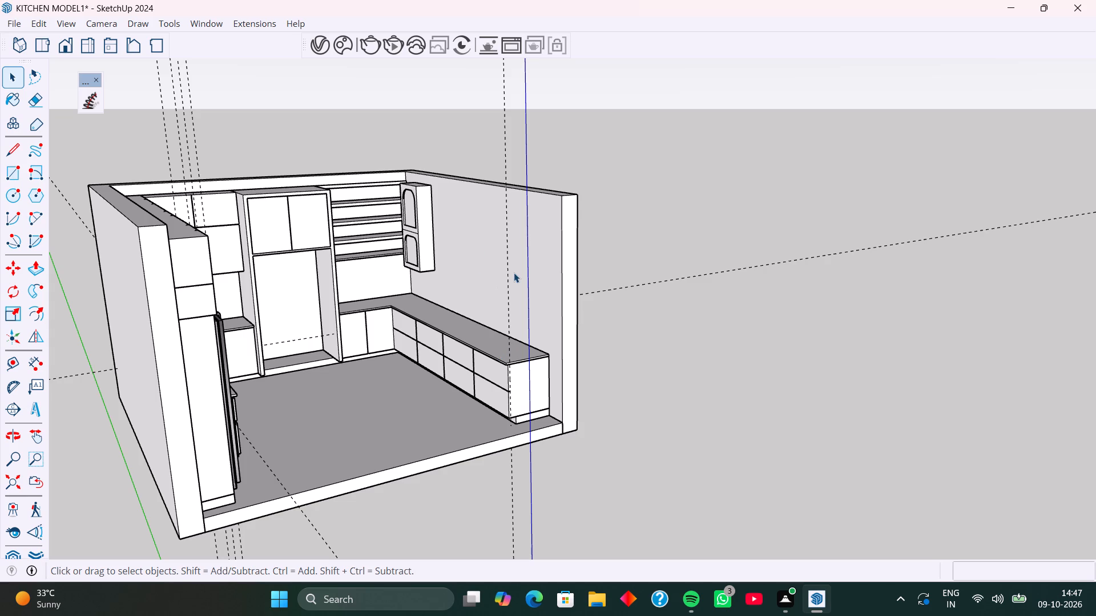
# Place a horizontal guide on the long wall 2'6" above the back edge of the base cabinet's countertop.
pyautogui.moveTo(514, 273); pyautogui.dragTo(553, 274, button='middle')
pyautogui.moveTo(541, 310); pyautogui.dragTo(540, 331, button='middle')
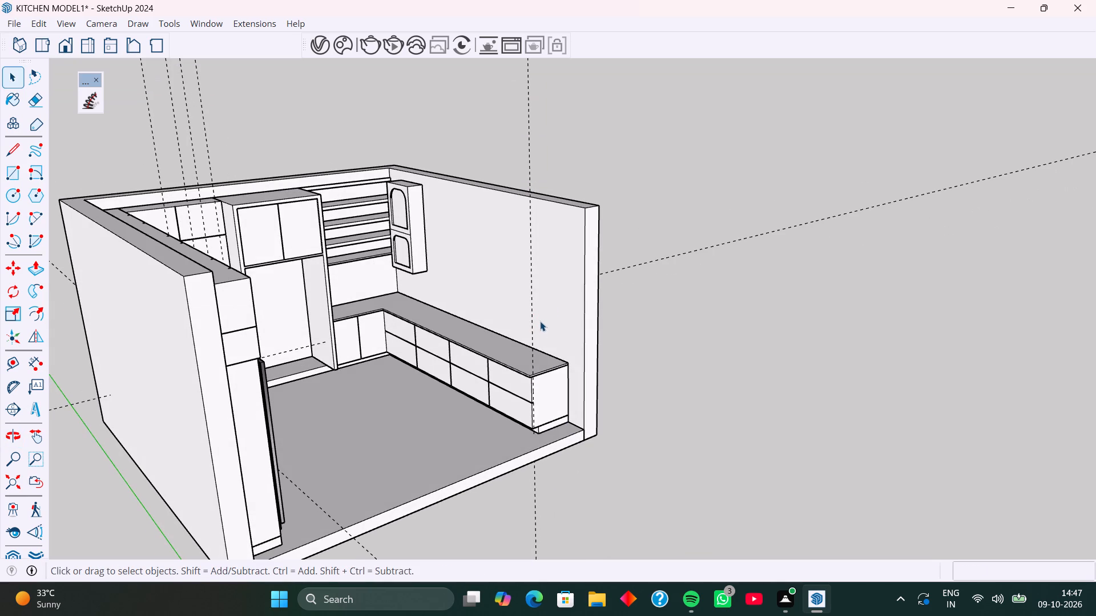
pyautogui.press('t')
pyautogui.click(508, 334)
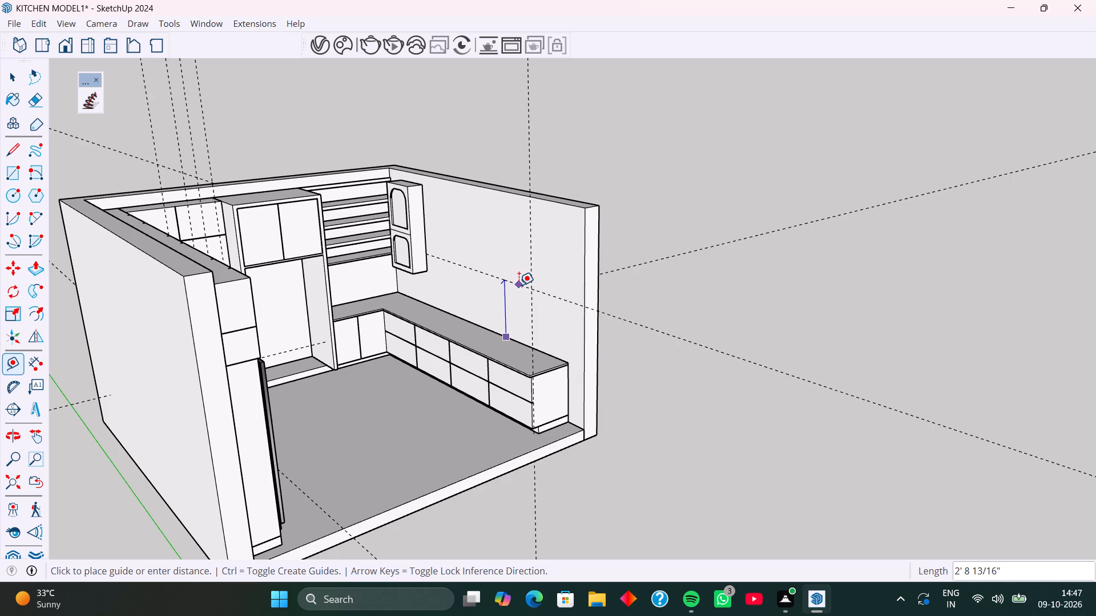
pyautogui.write("2'6")
pyautogui.press('Return')
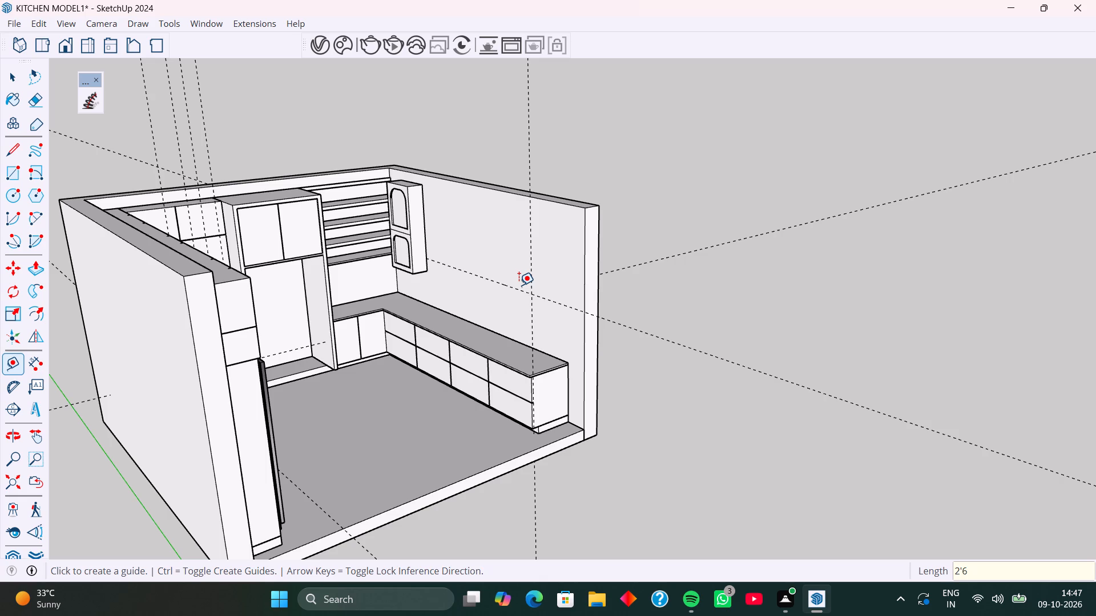
pyautogui.write("3'")
pyautogui.press('Return')
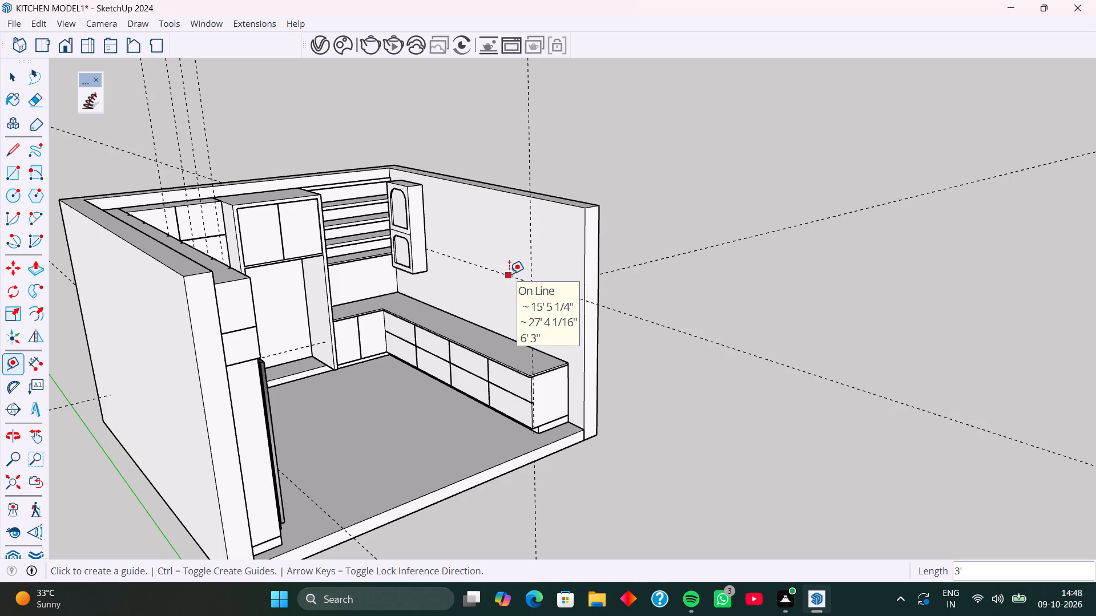
pyautogui.write("2'6")
pyautogui.press('Return')
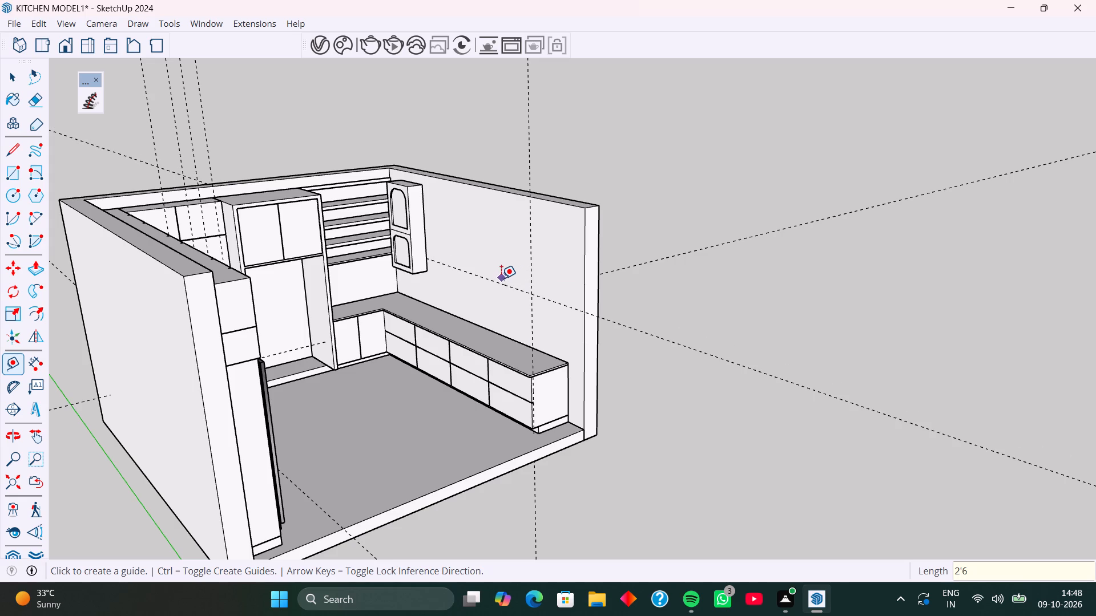
# Add a second horizontal guide on the long wall, 1' above the first one.
pyautogui.click(499, 281)
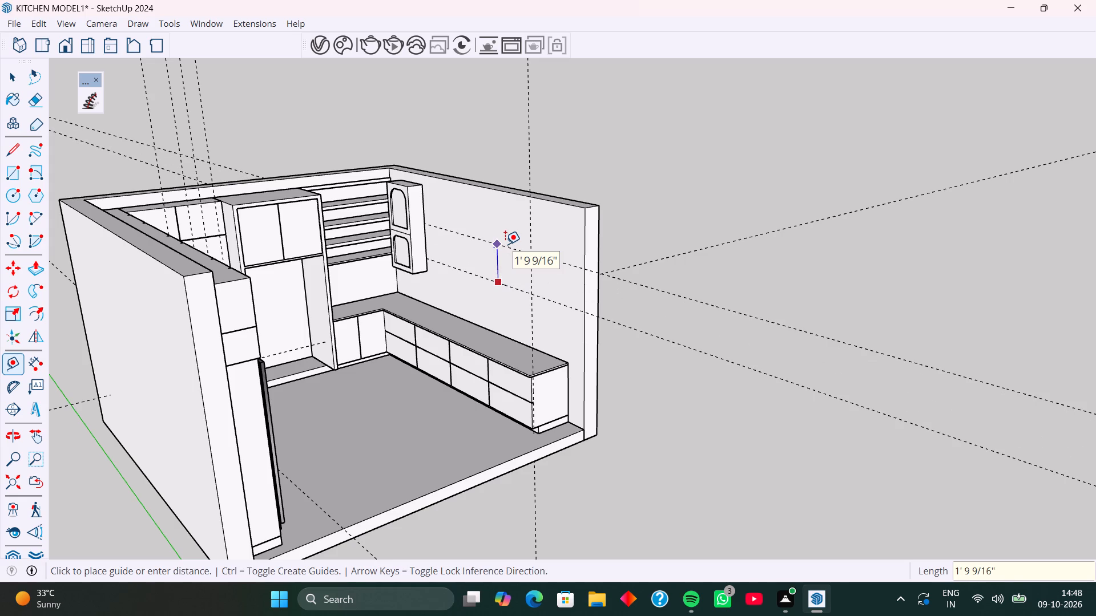
pyautogui.write("1'")
pyautogui.press('Return')
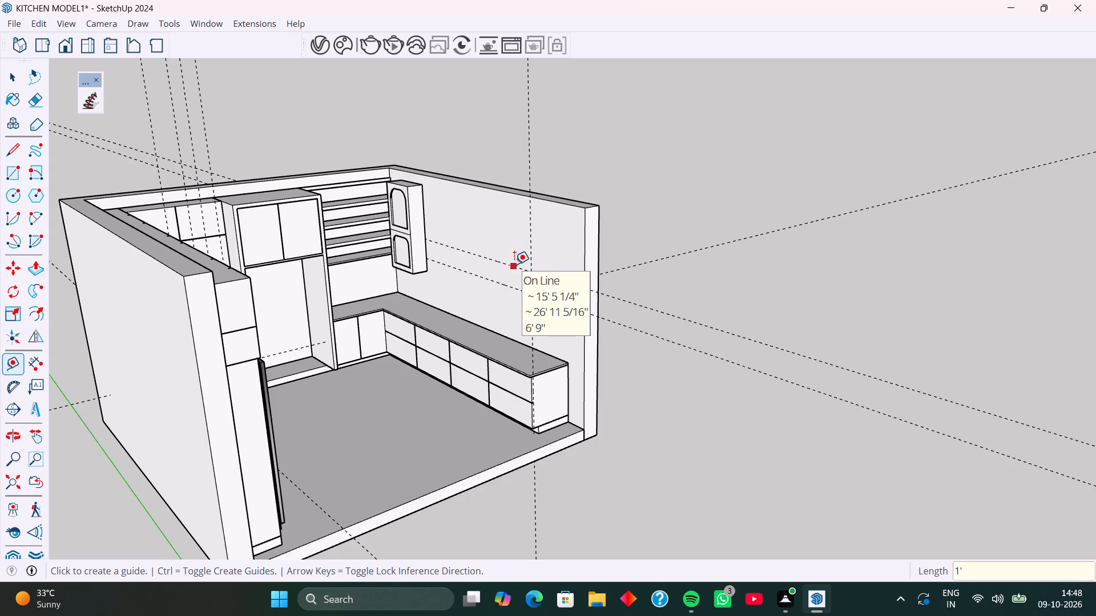
# Place a vertical guide on the long wall in line with the back edge of the base cabinet's free end.
pyautogui.moveTo(517, 273); pyautogui.dragTo(609, 248, button='middle')
pyautogui.scroll(6, 549, 276)
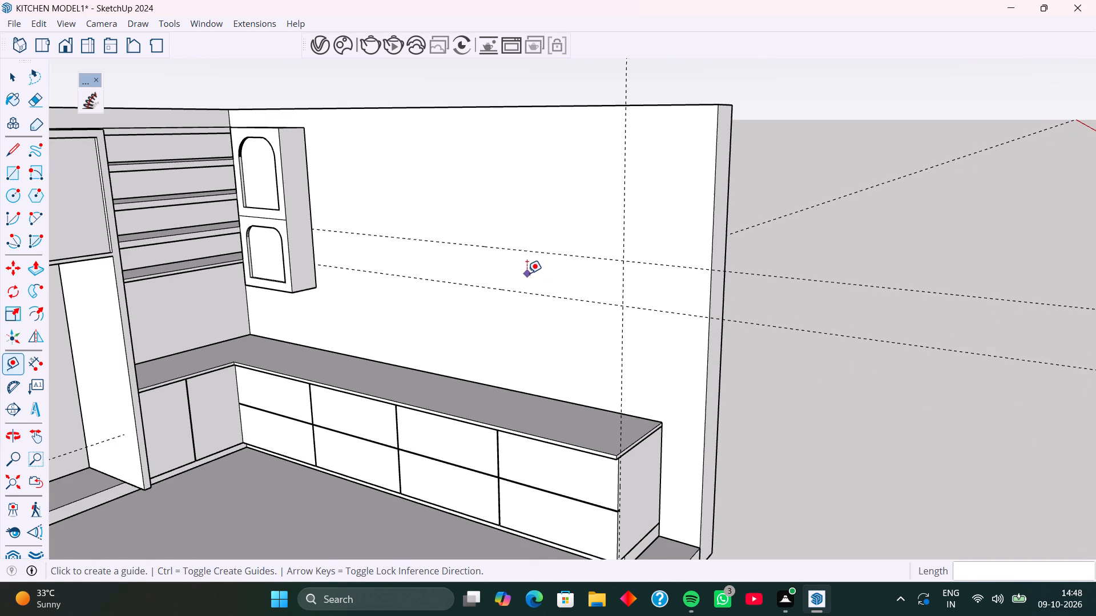
pyautogui.moveTo(527, 273); pyautogui.dragTo(570, 266, button='middle')
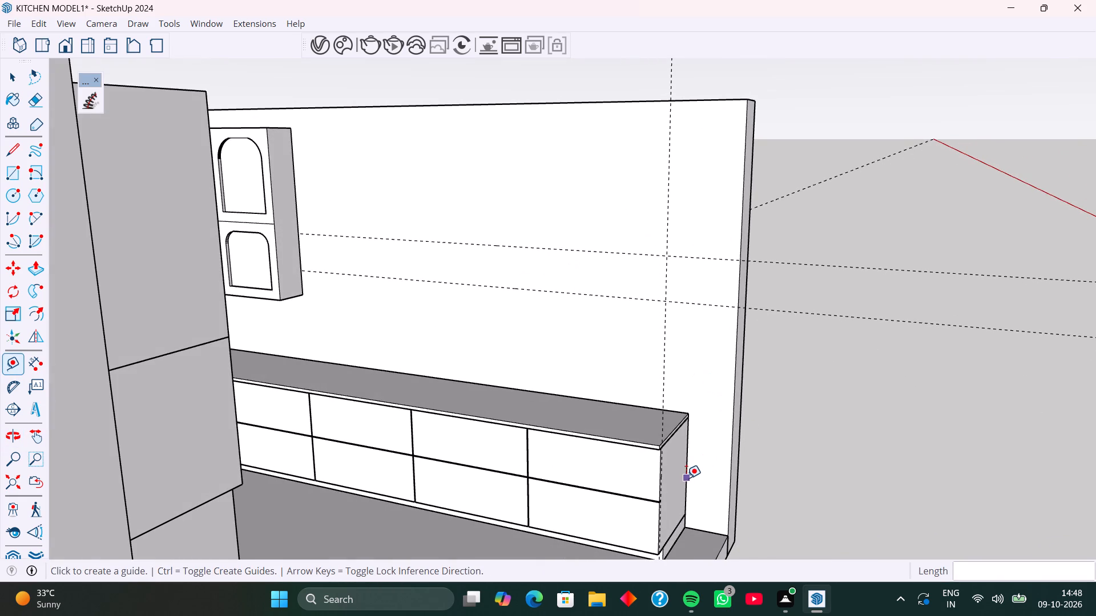
pyautogui.click(687, 478)
pyautogui.click(690, 455)
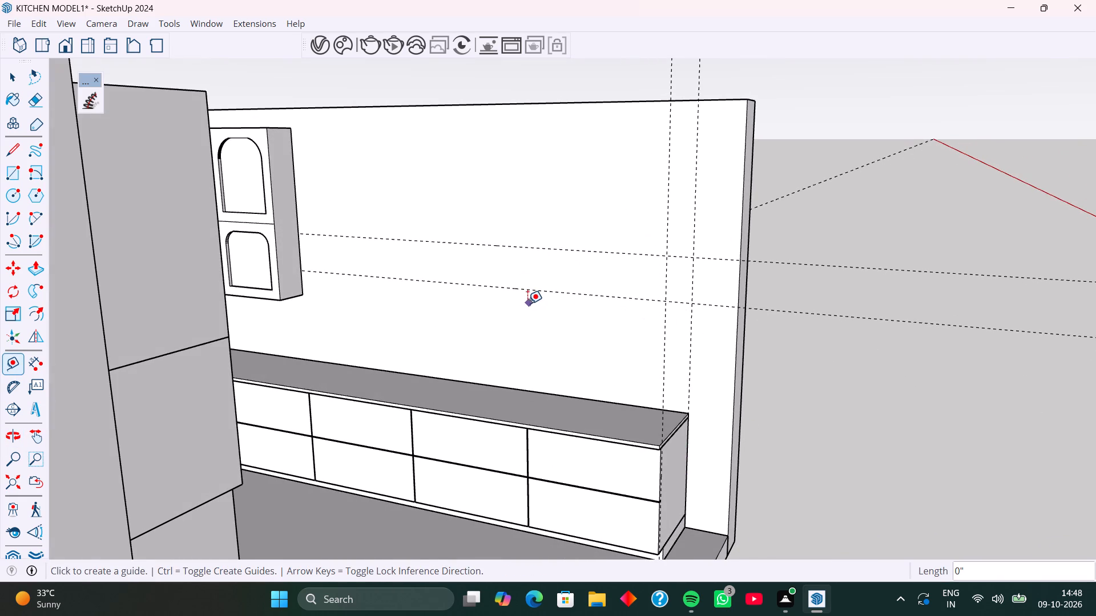
# Replace the upper horizontal guide with one 6" higher, erasing the original 1' guide.
pyautogui.click(534, 250)
pyautogui.press('1')
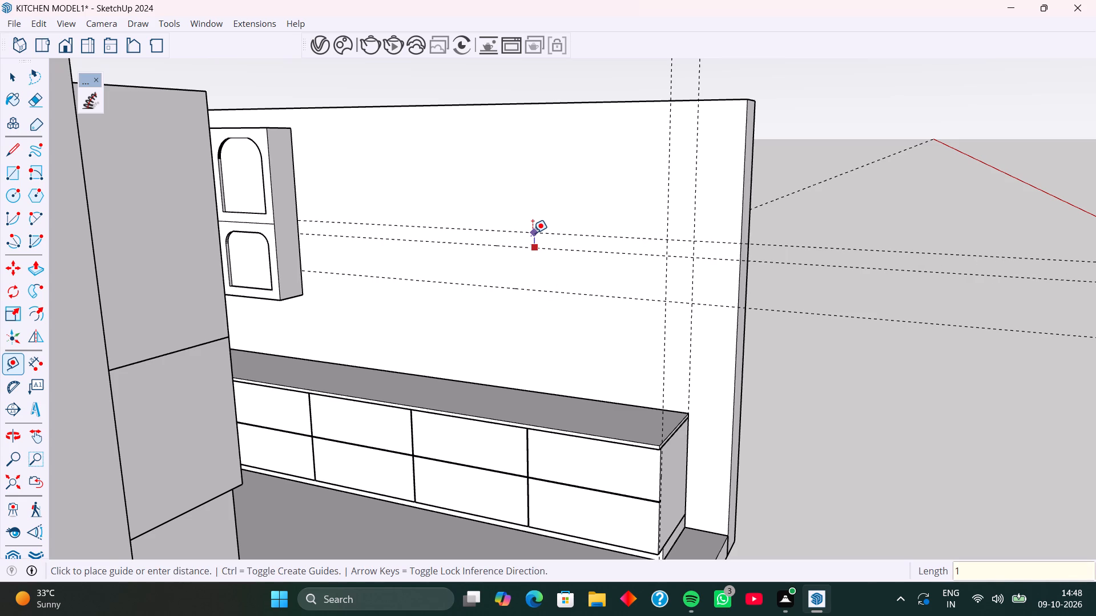
pyautogui.press('BackSpace')
pyautogui.press('6')
pyautogui.press('Return')
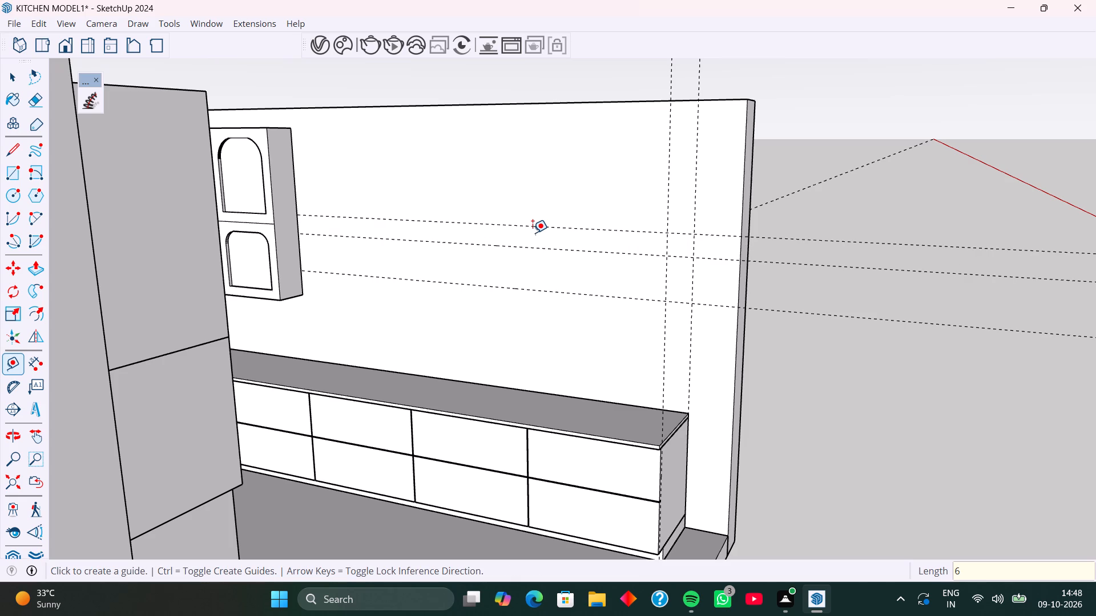
pyautogui.press('e')
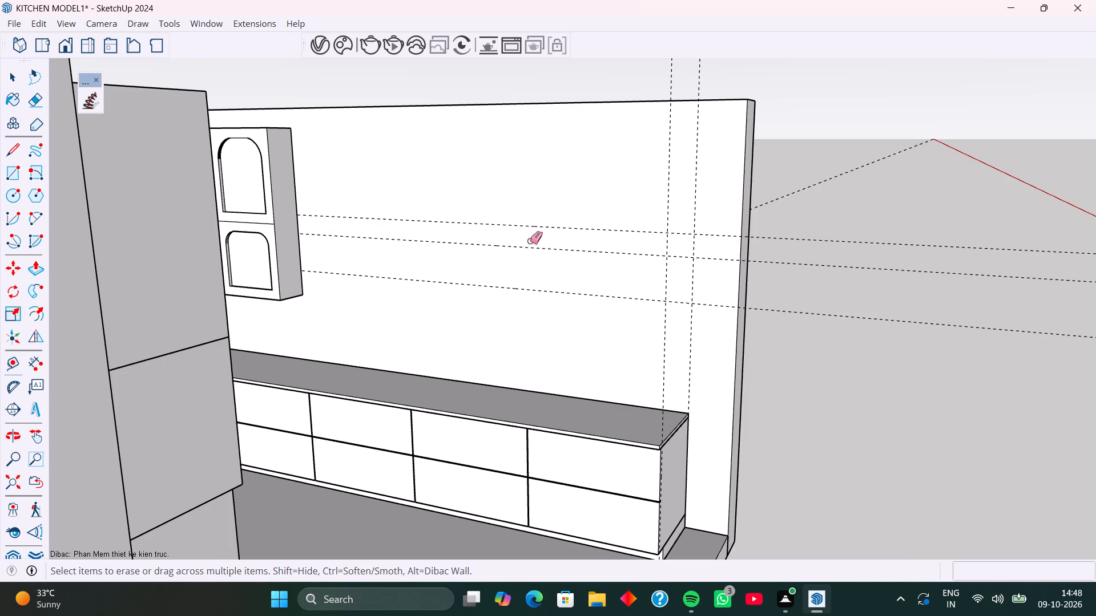
pyautogui.moveTo(530, 241); pyautogui.dragTo(531, 254)
# Draw lines along the upper and lower horizontal guides, from beside the arched-door wall cabinet to the vertical guide above the cabinet's free end.
pyautogui.moveTo(531, 254); pyautogui.dragTo(507, 255, button='middle')
pyautogui.middleClick(507, 255)
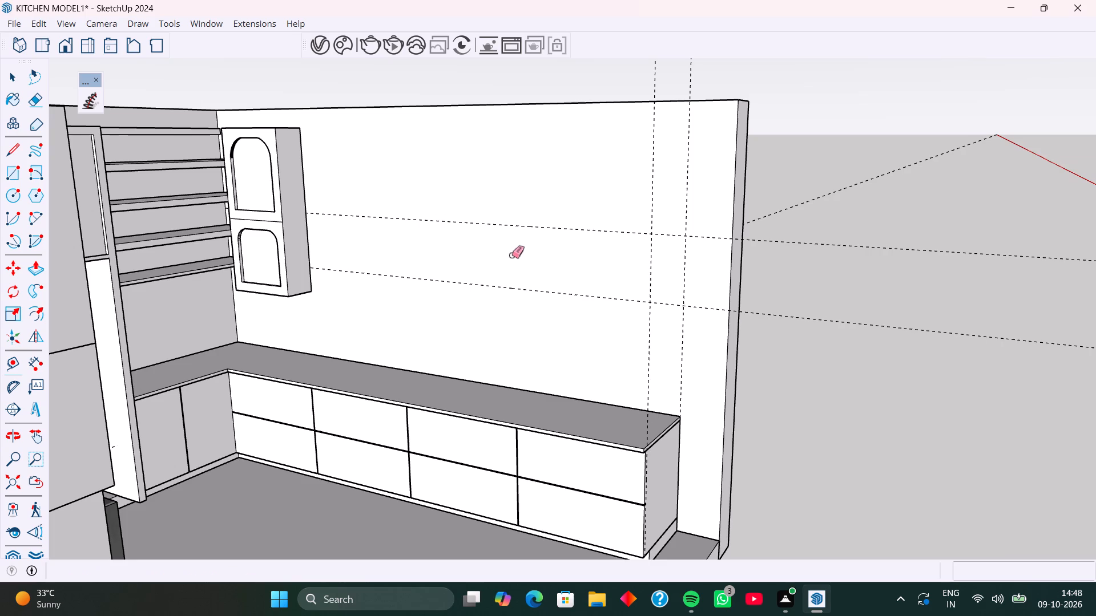
pyautogui.press('l')
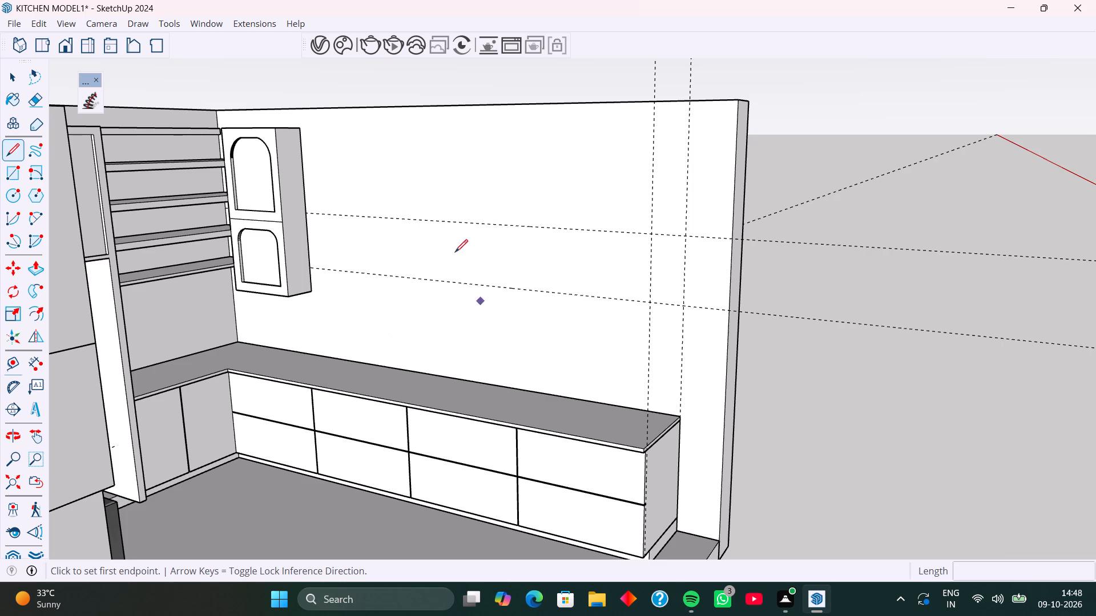
pyautogui.click(319, 216)
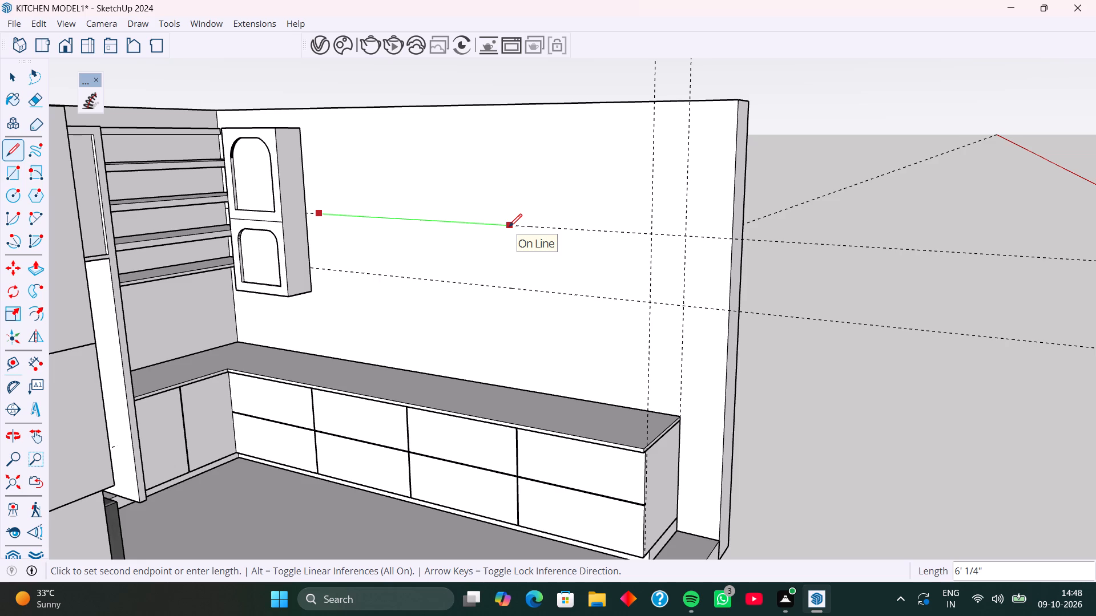
pyautogui.click(686, 237)
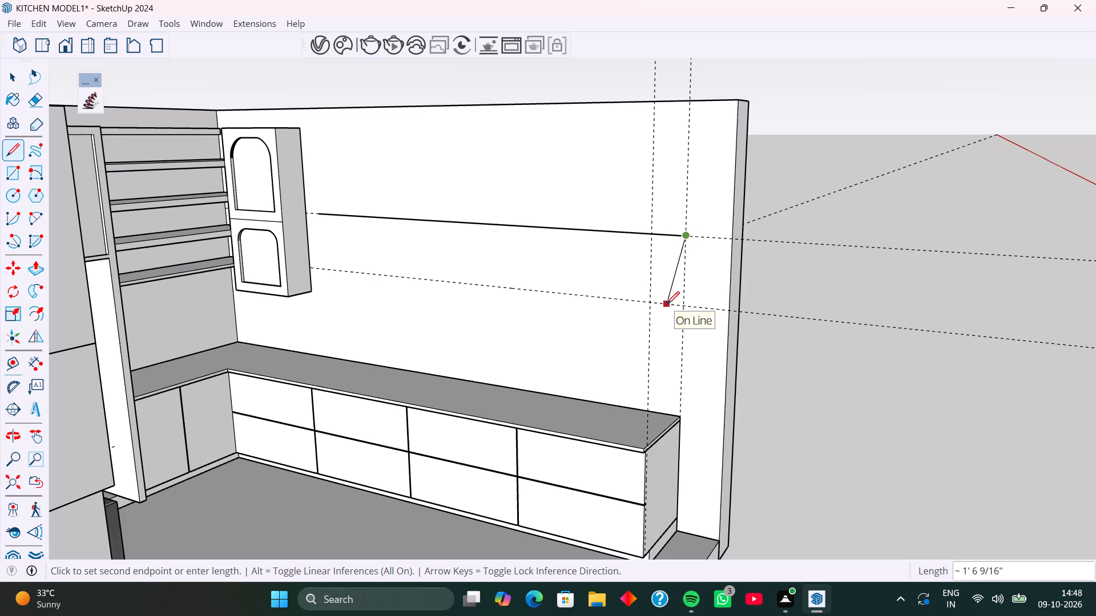
pyautogui.press('space')
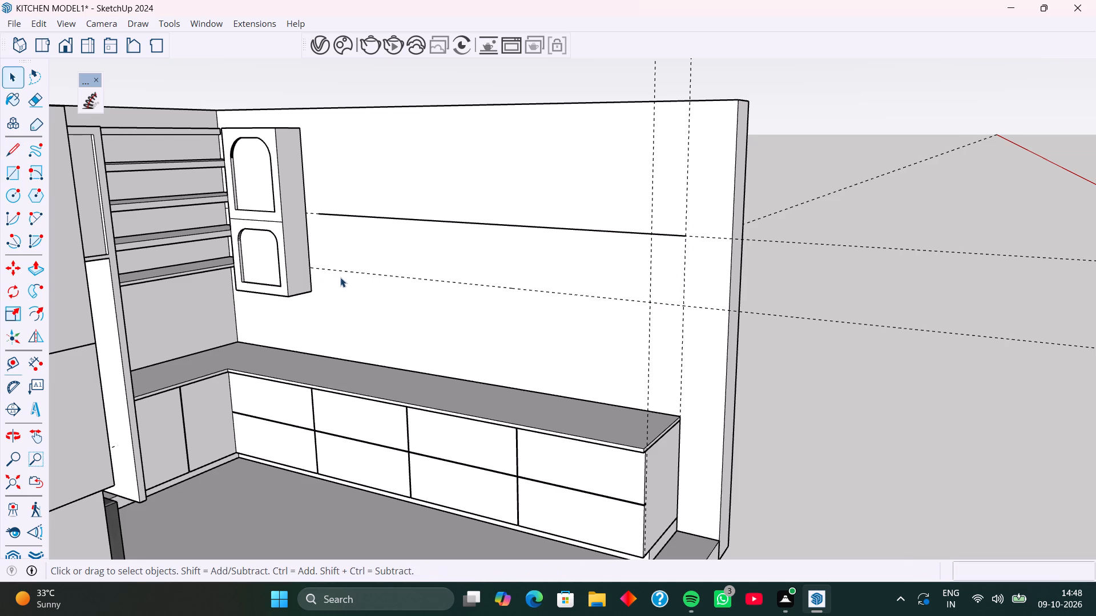
pyautogui.press('l')
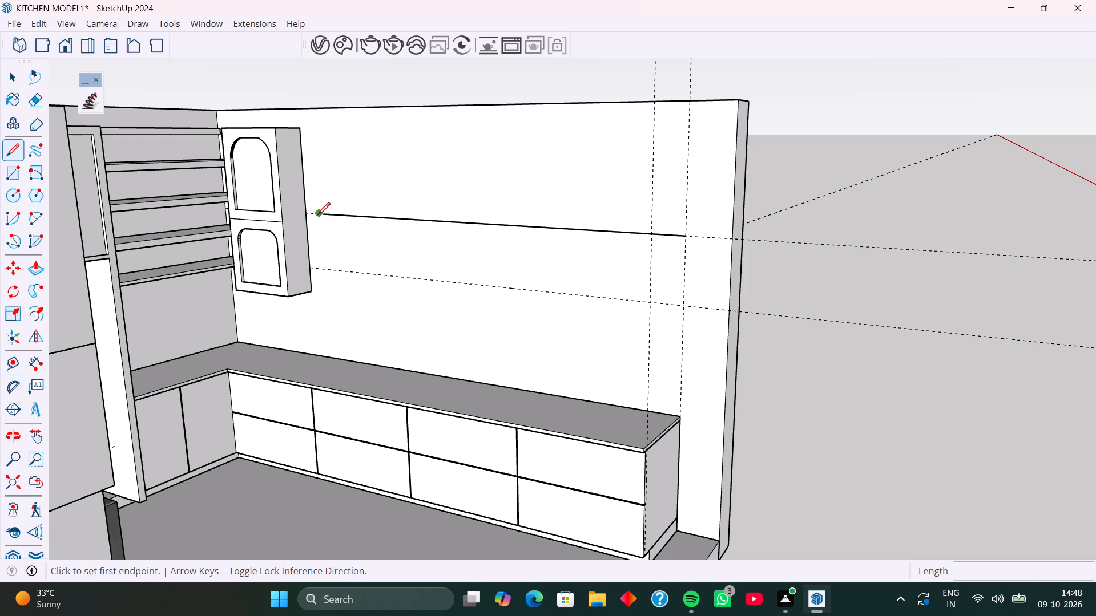
pyautogui.click(324, 268)
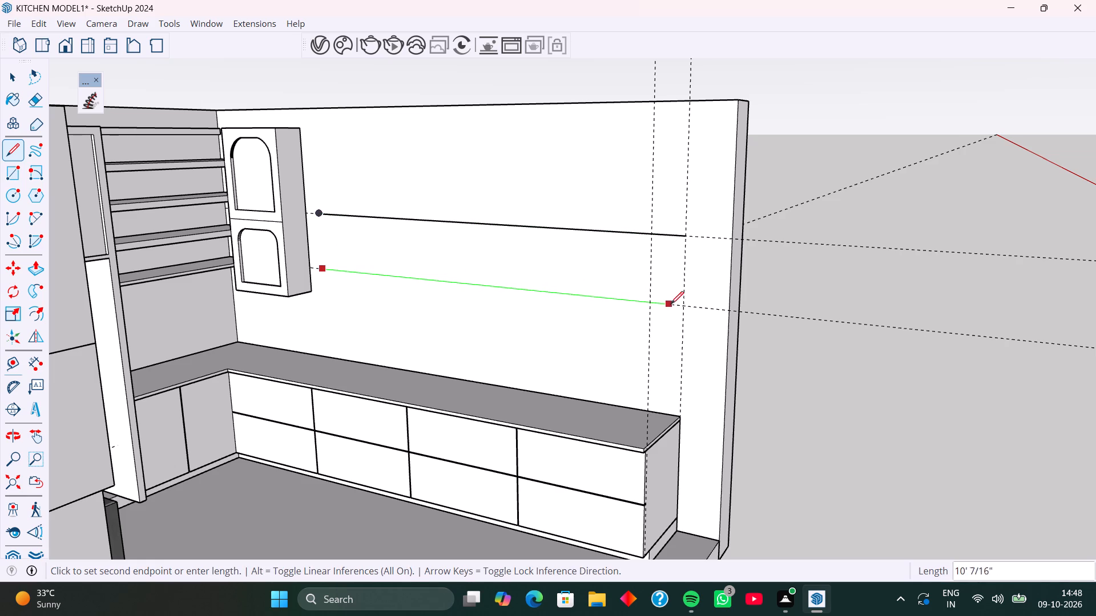
pyautogui.click(682, 307)
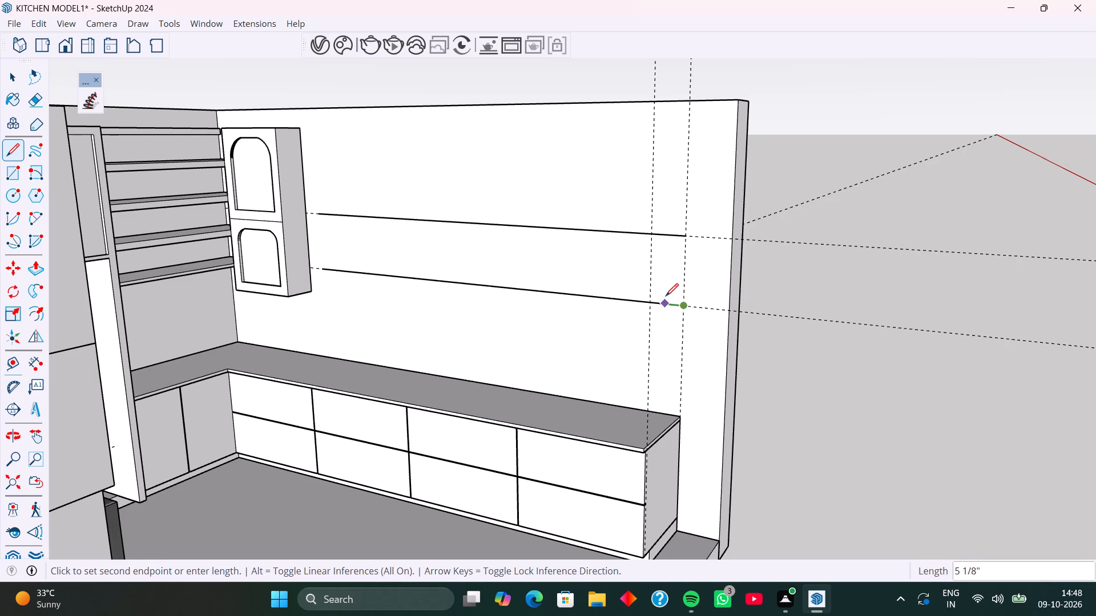
pyautogui.press('l')
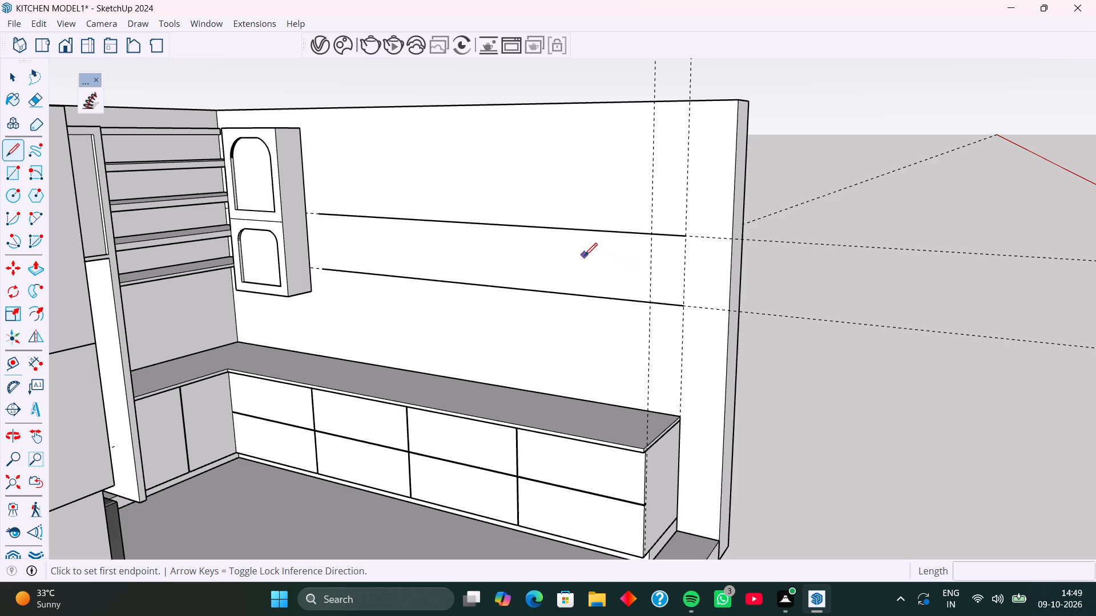
pyautogui.press('space')
# Open the kitchen walls group for editing at the upper line on the long wall.
pyautogui.click(582, 228)
pyautogui.doubleClick(586, 231)
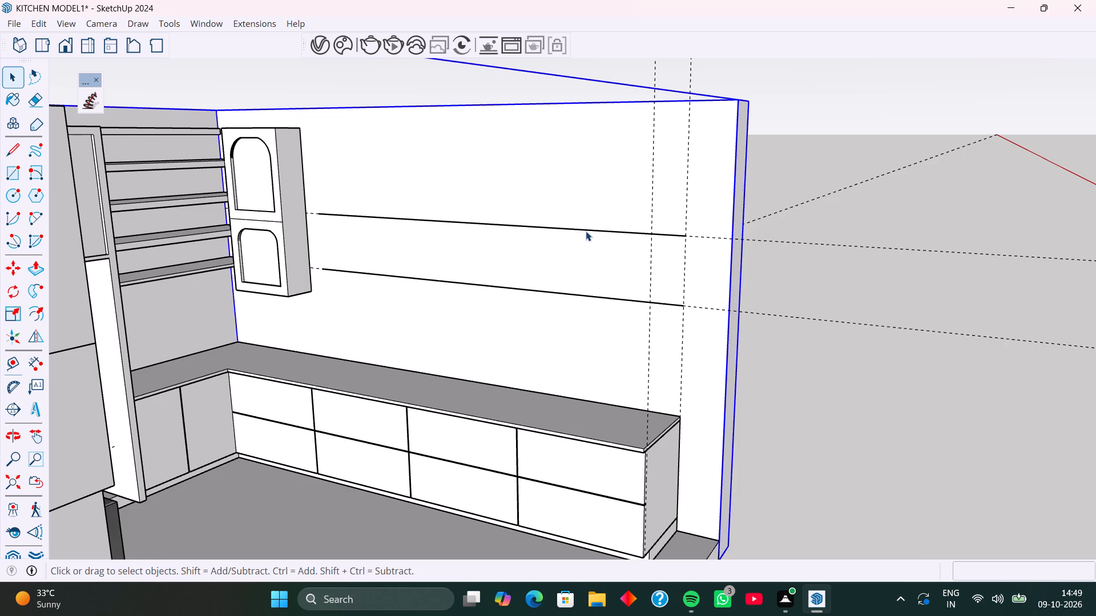
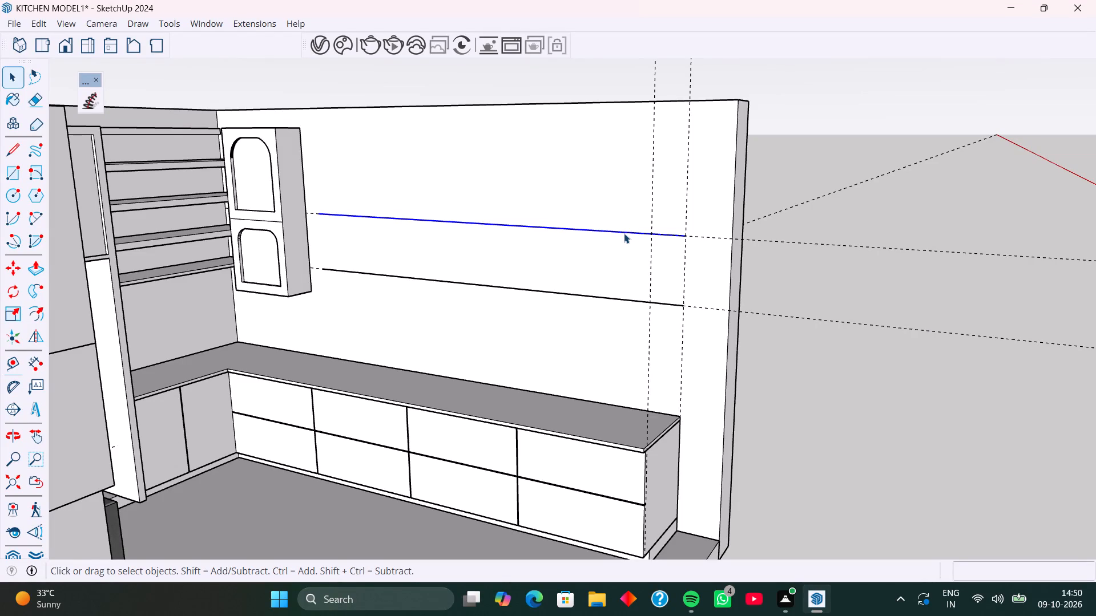
# Copy the upper and lower horizontal lines on the long wall 2" straight down.
pyautogui.keyDown('shift'); pyautogui.click(618, 298); pyautogui.keyUp('shift')
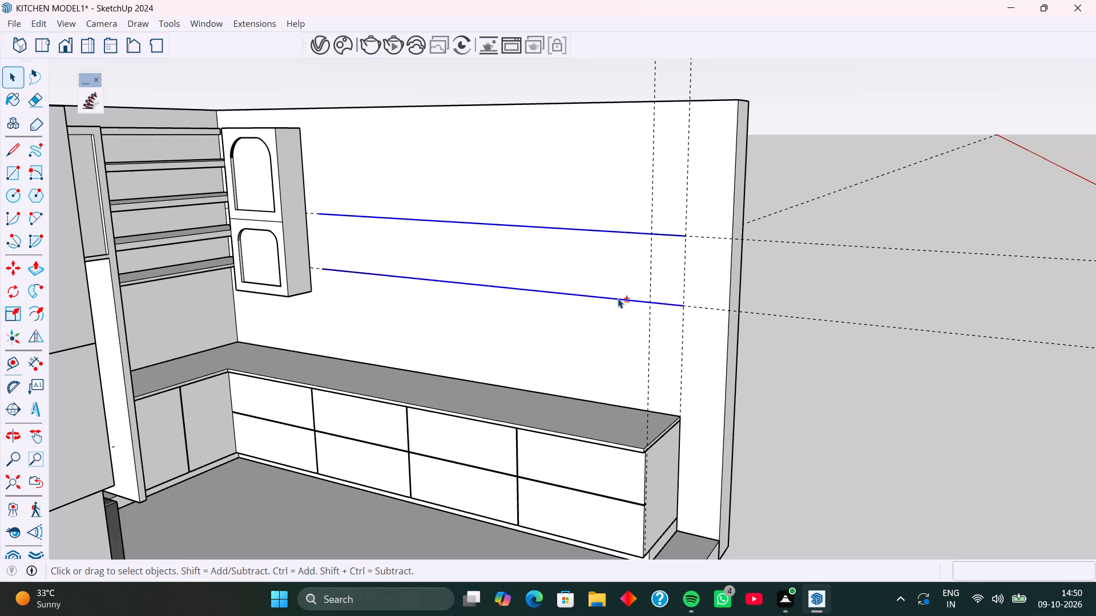
pyautogui.press('m')
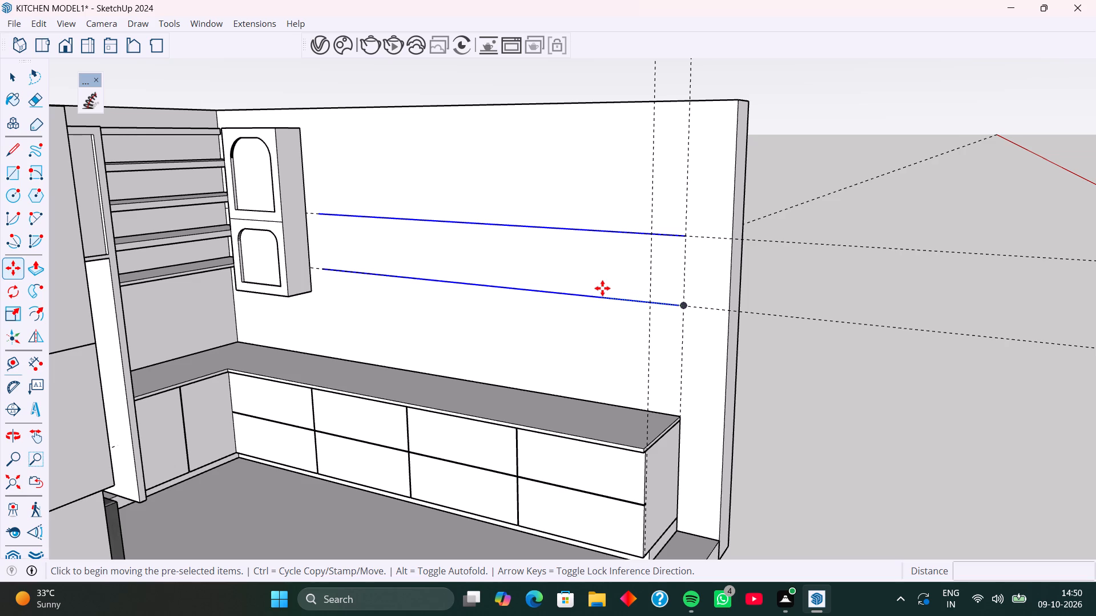
pyautogui.click(683, 304)
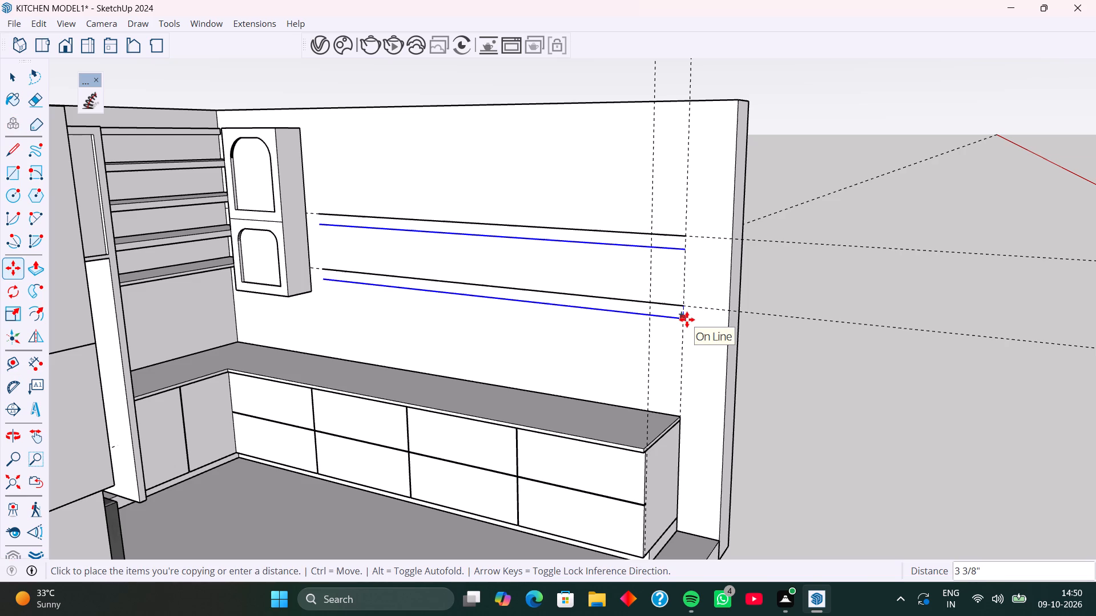
pyautogui.press('2')
pyautogui.press('Return')
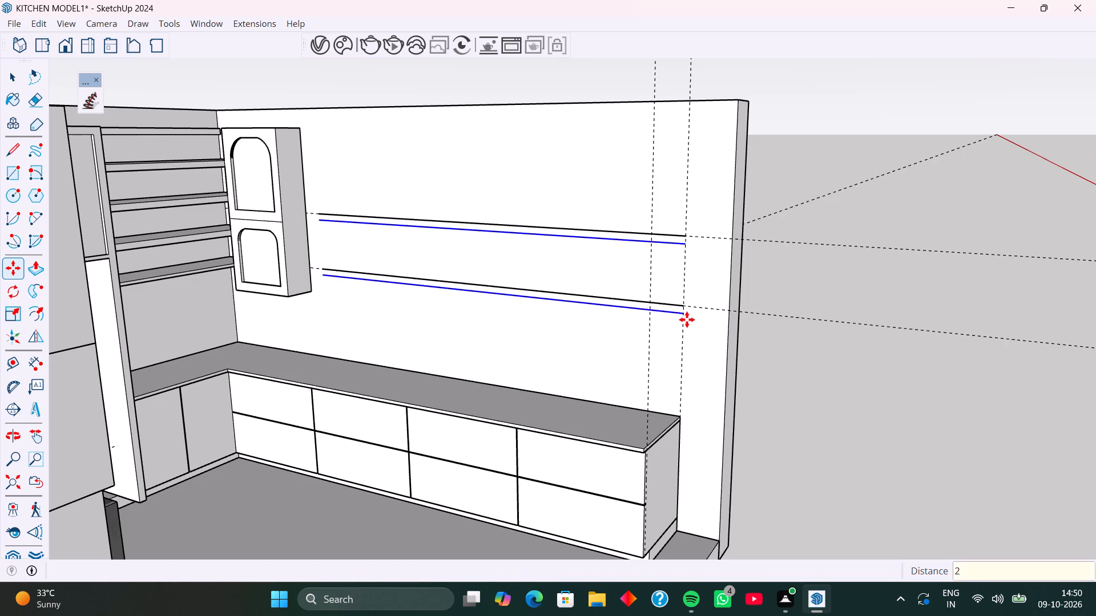
# Close the two 2" strips with short vertical lines at the vertical guide above the base cabinet's free end.
pyautogui.press('t')
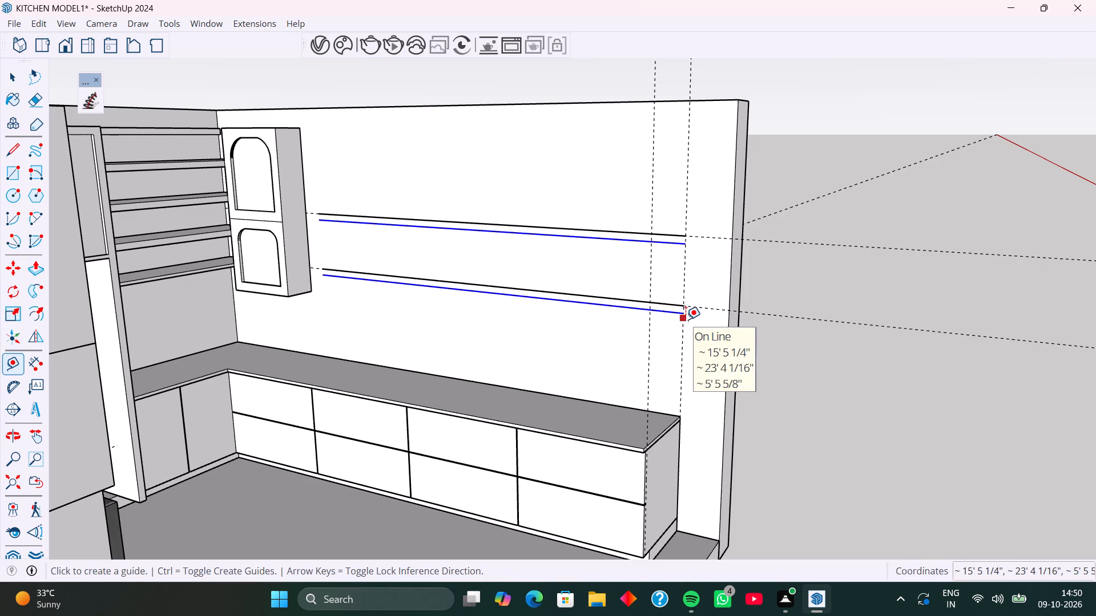
pyautogui.press('l')
pyautogui.scroll(9, 676, 305)
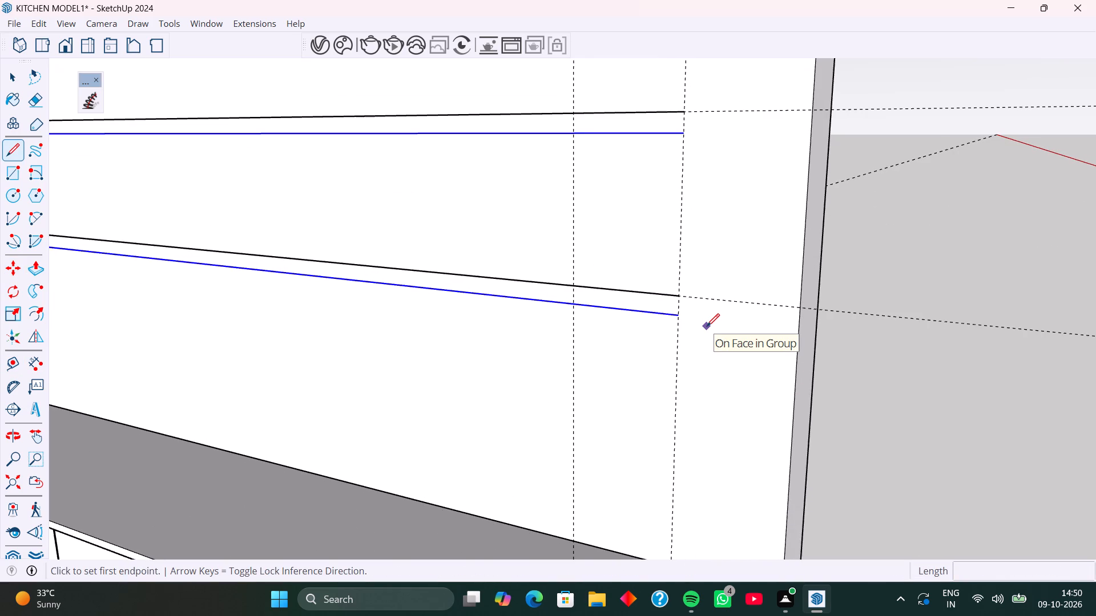
pyautogui.click(680, 315)
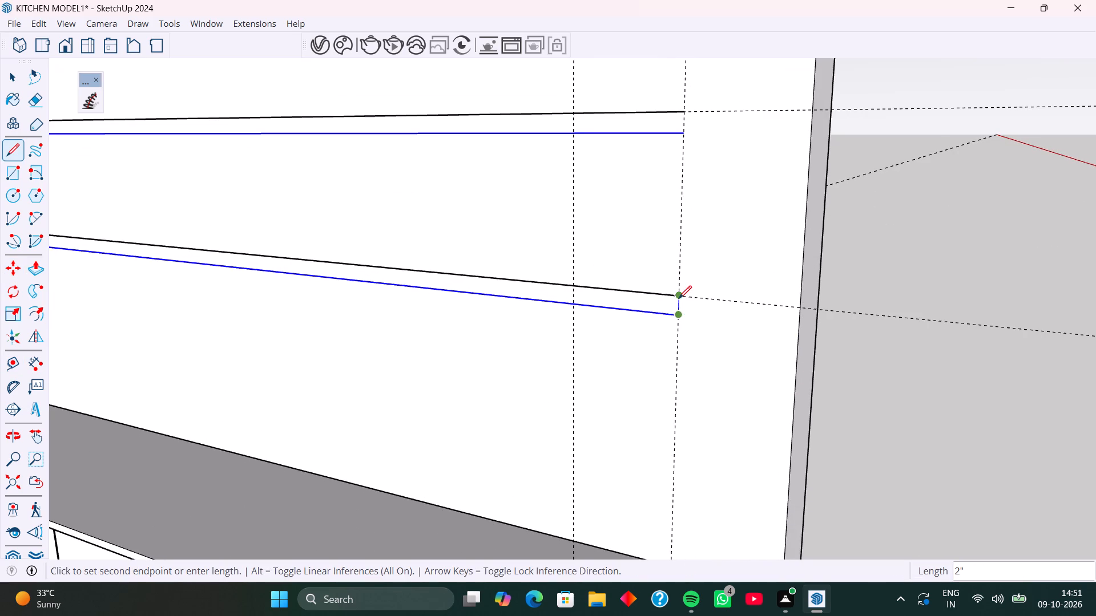
pyautogui.click(679, 298)
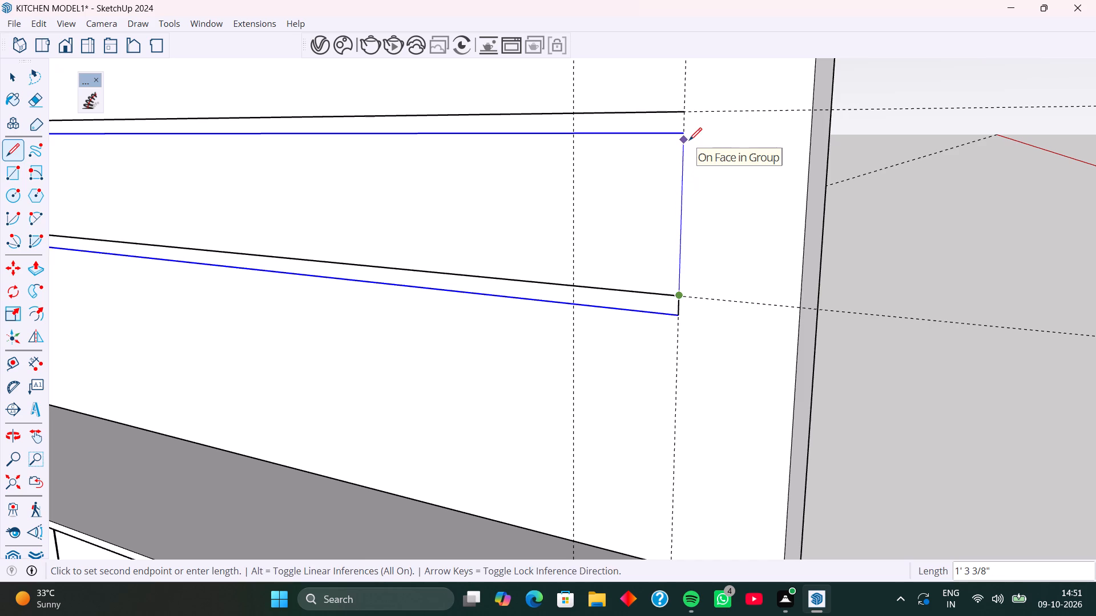
pyautogui.press('l')
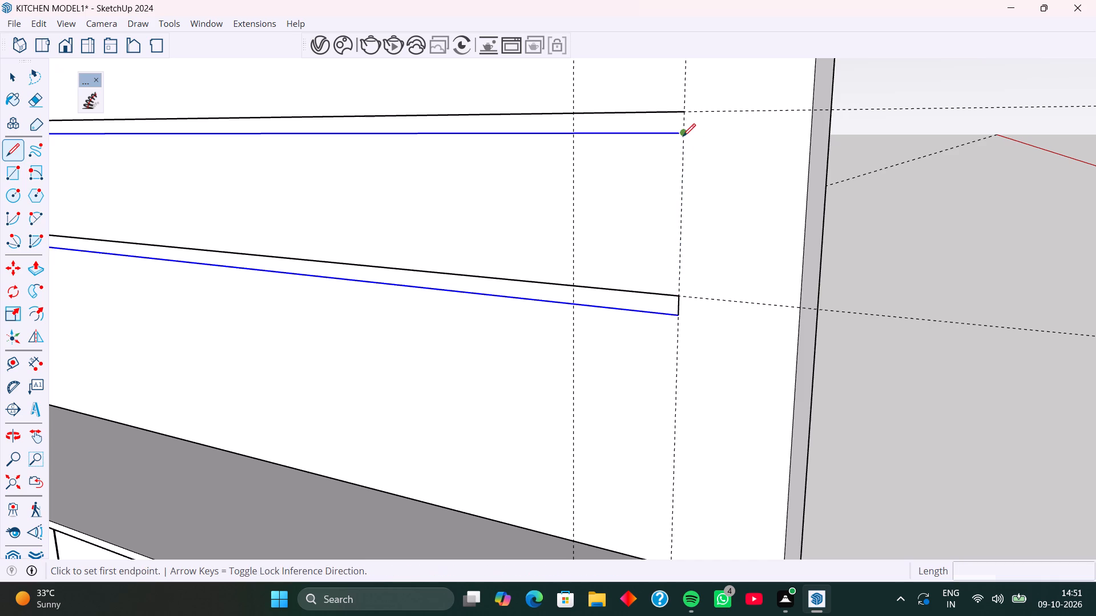
pyautogui.click(683, 136)
pyautogui.click(687, 111)
# Close the lower and upper strips with 2" vertical lines at their ends beside the arched-door wall cabinet.
pyautogui.press('l')
pyautogui.scroll(-5, 816, 162)
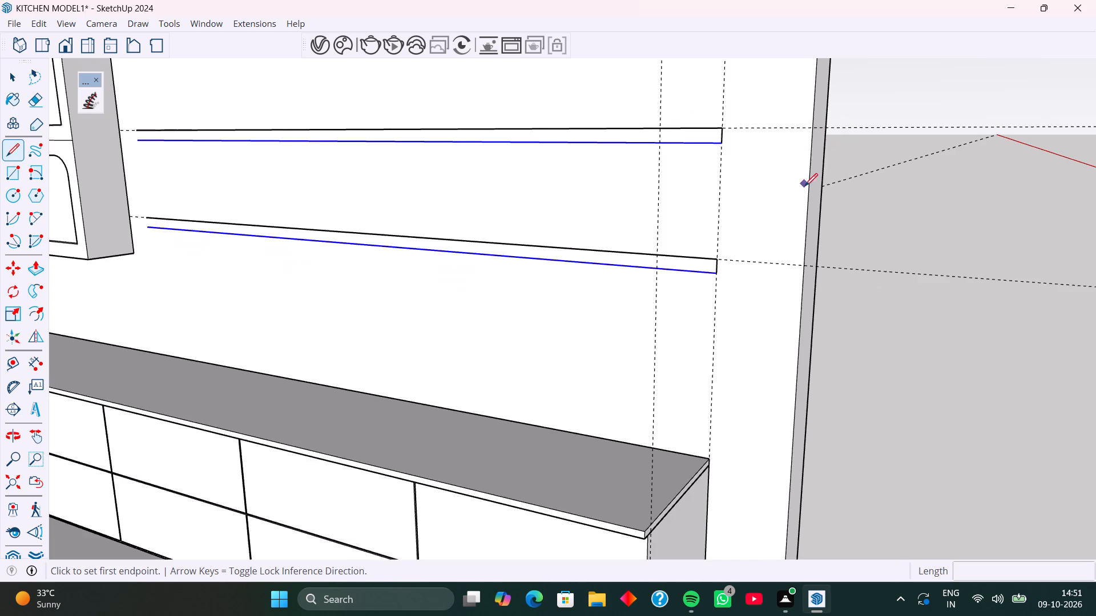
pyautogui.scroll(-3, 805, 186)
pyautogui.scroll(10, 290, 221)
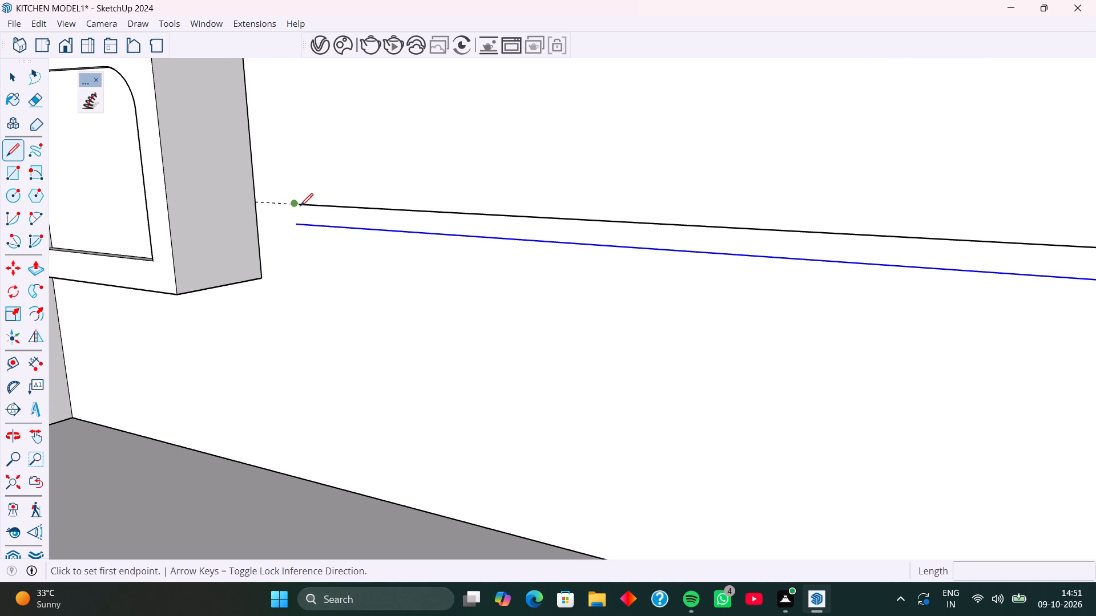
pyautogui.click(295, 203)
pyautogui.click(296, 224)
pyautogui.moveTo(297, 216); pyautogui.dragTo(409, 232, button='middle')
pyautogui.scroll(7, 266, 220)
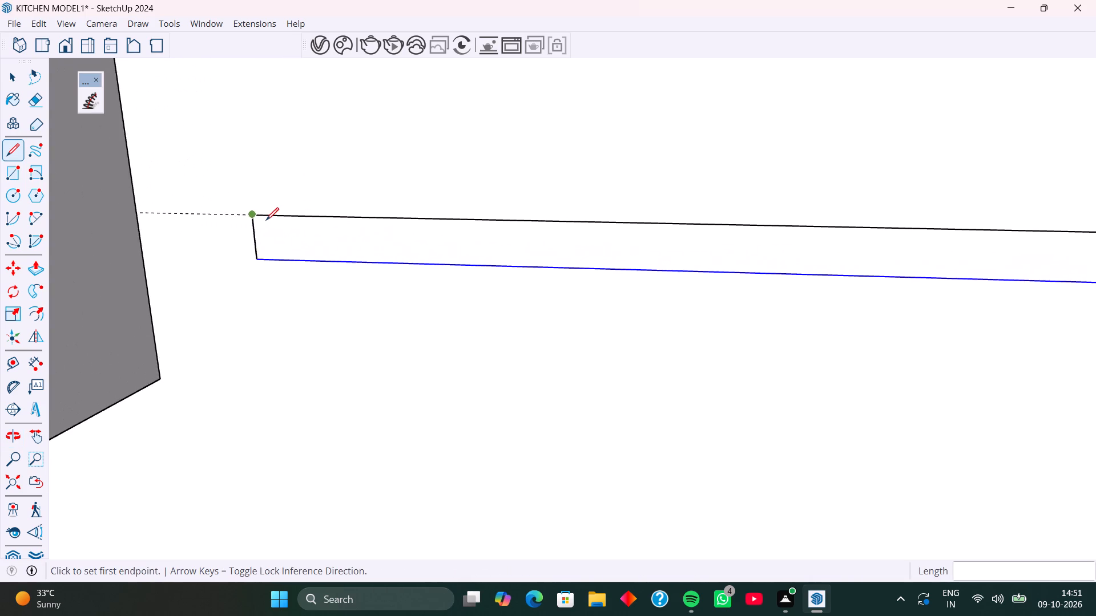
pyautogui.scroll(2, 266, 220)
pyautogui.scroll(-18, 319, 208)
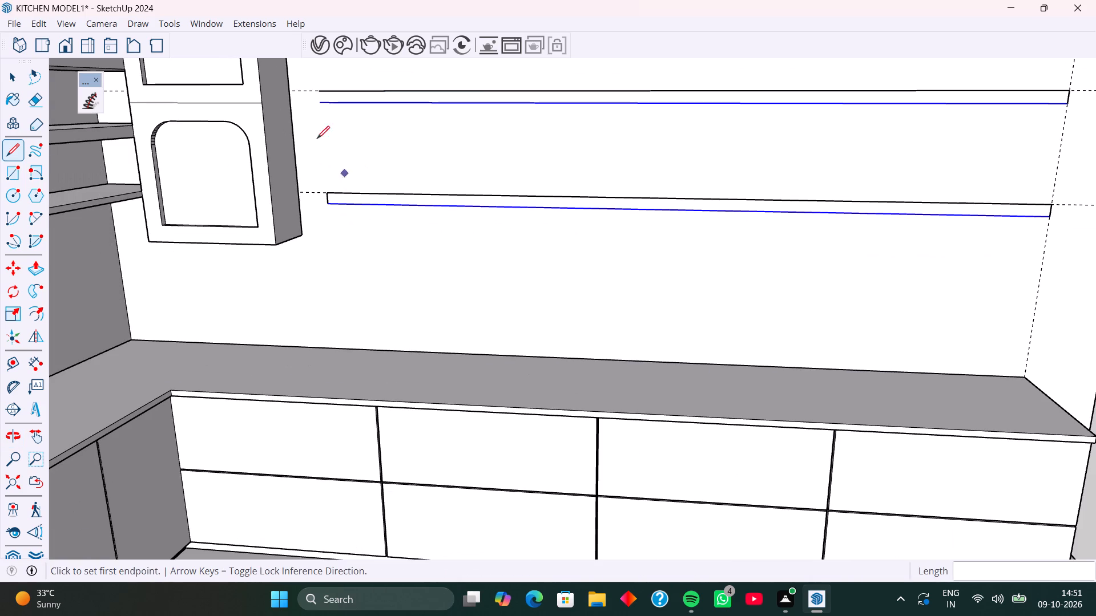
pyautogui.click(318, 90)
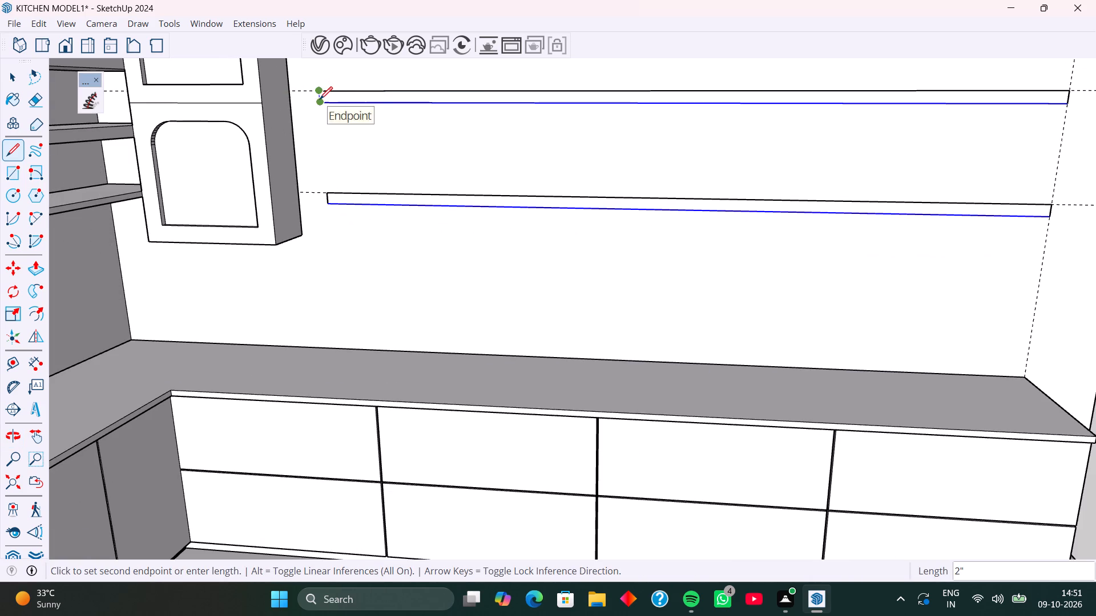
pyautogui.click(320, 99)
# Push/Pull the upper strip 1' out from the long wall as a shelf.
pyautogui.scroll(-9, 324, 202)
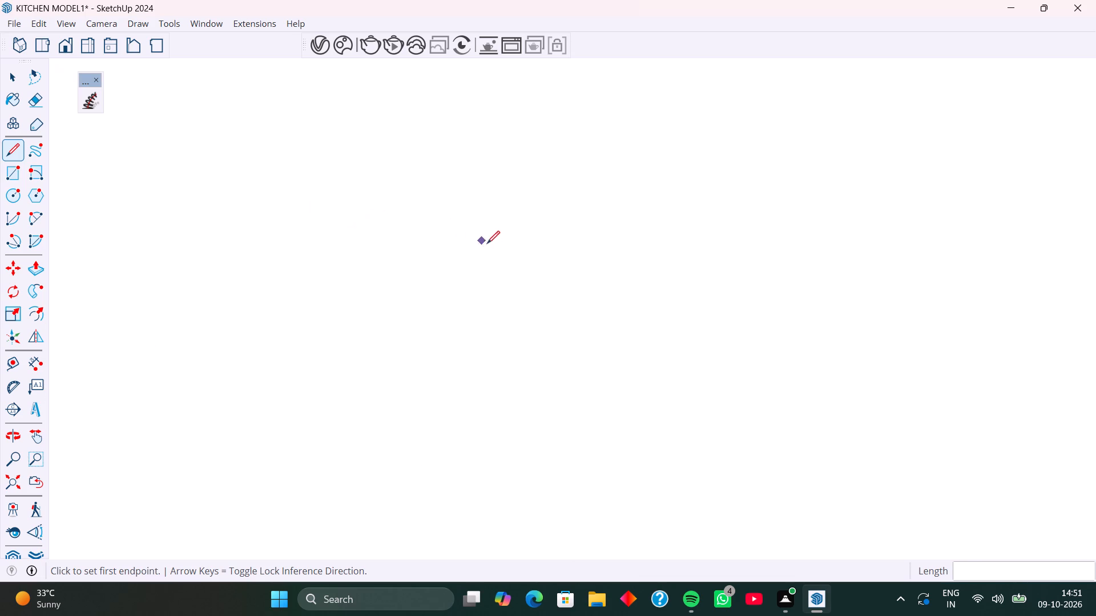
pyautogui.scroll(-20, 487, 244)
pyautogui.scroll(-1, 487, 244)
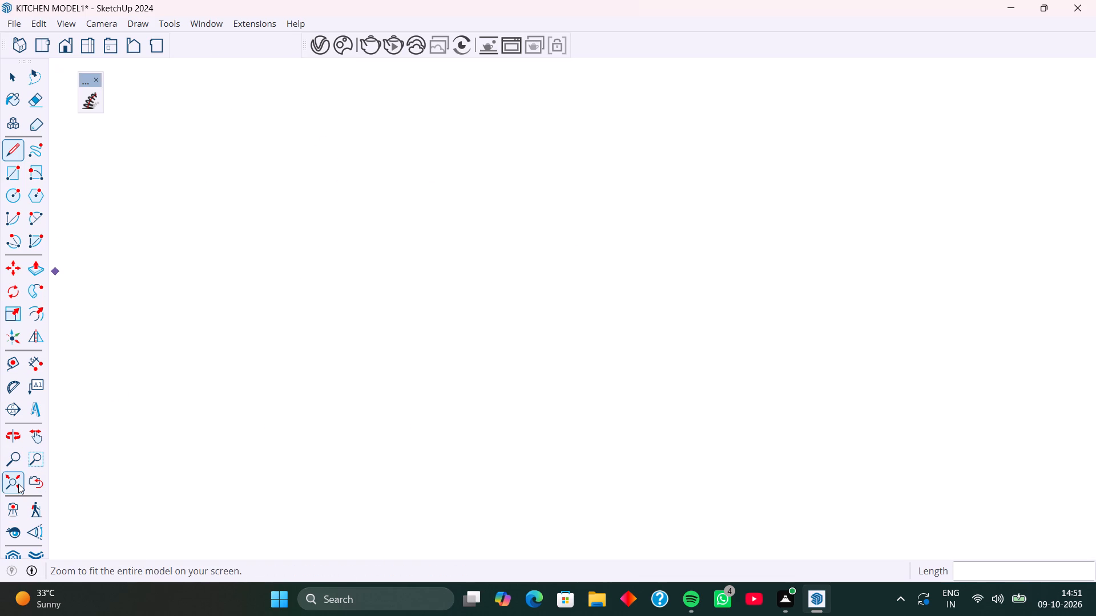
pyautogui.click(18, 484)
pyautogui.moveTo(354, 392); pyautogui.dragTo(238, 456, button='middle')
pyautogui.moveTo(379, 422); pyautogui.dragTo(340, 411, button='middle')
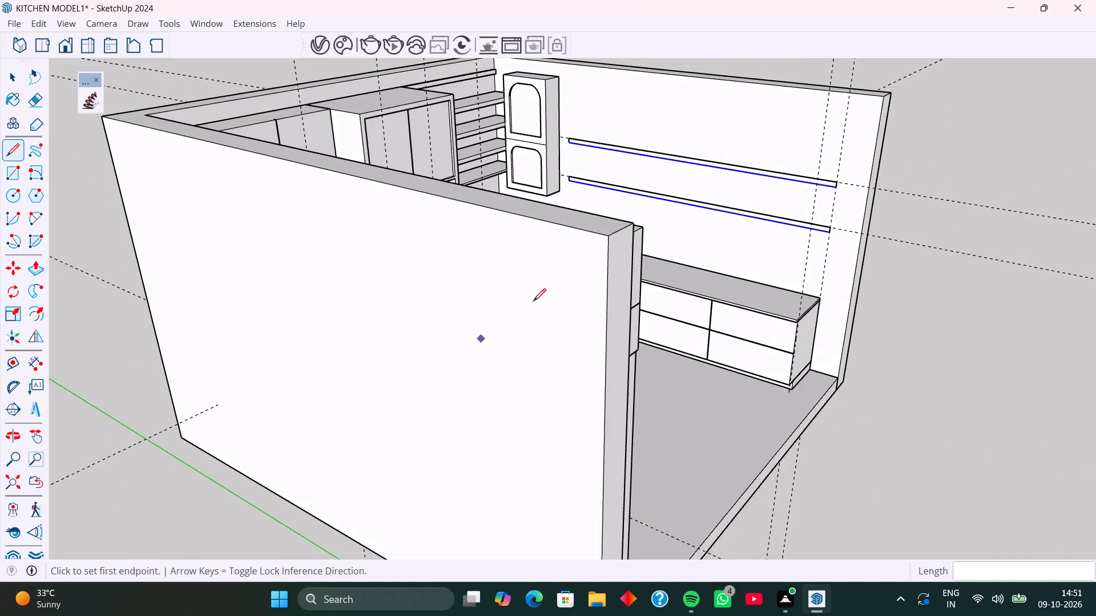
pyautogui.scroll(4, 574, 254)
pyautogui.moveTo(575, 263); pyautogui.dragTo(340, 335, button='middle')
pyautogui.moveTo(480, 329); pyautogui.dragTo(309, 336, button='middle')
pyautogui.middleClick(512, 304)
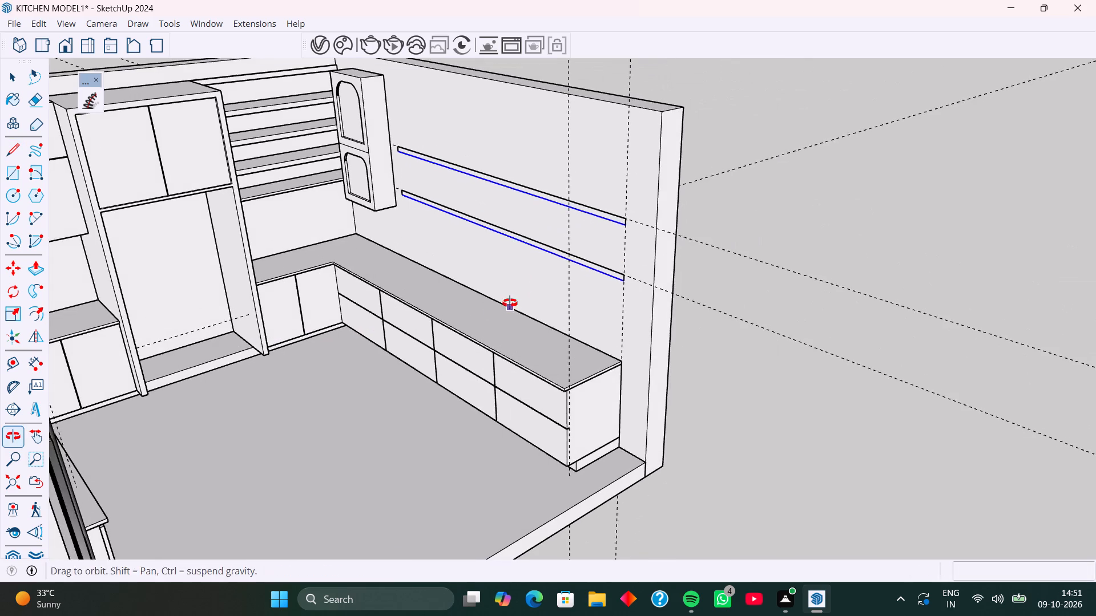
pyautogui.scroll(7, 550, 261)
pyautogui.press('p')
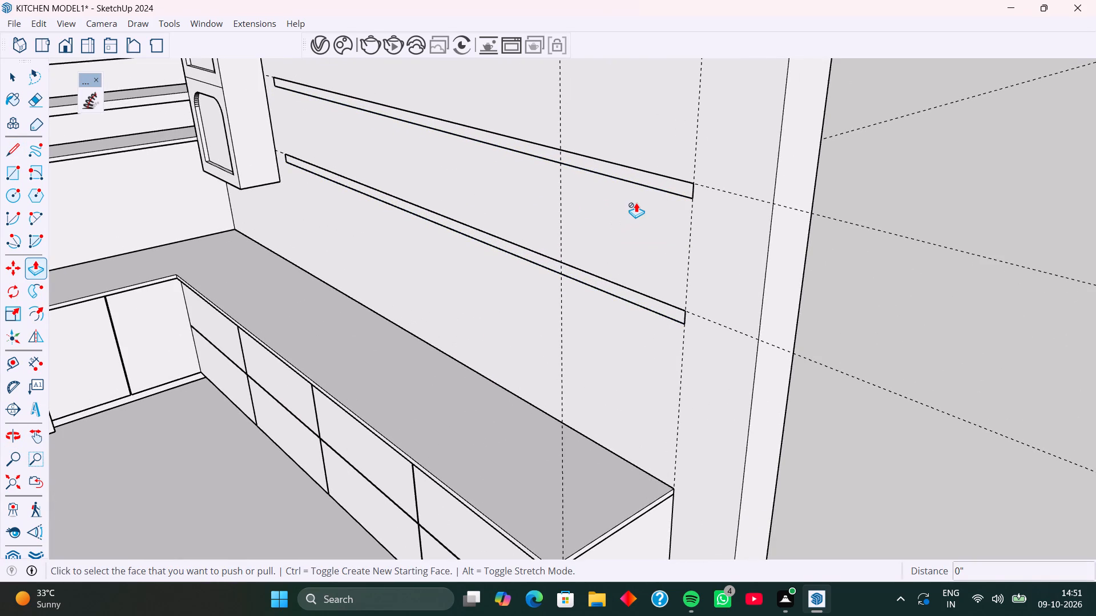
pyautogui.click(638, 179)
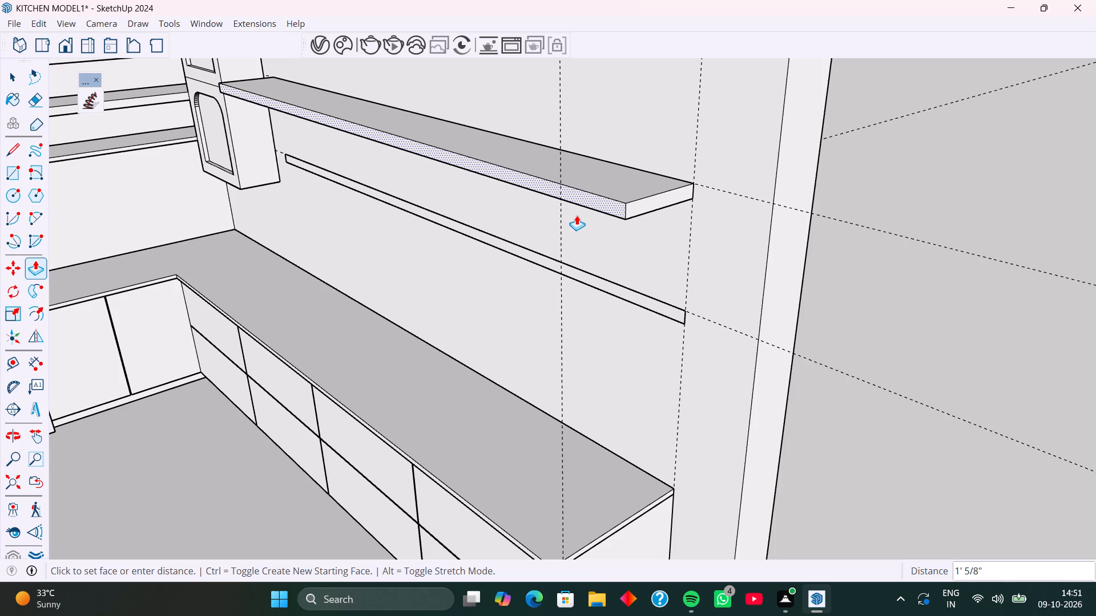
pyautogui.rightClick(577, 215)
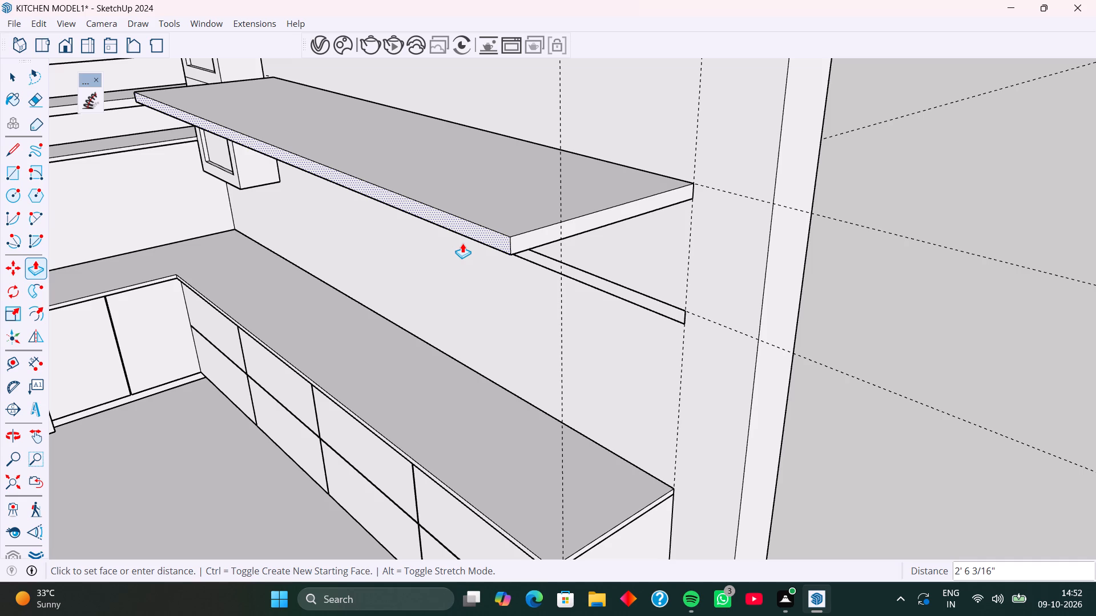
pyautogui.write("1'")
pyautogui.press('Return')
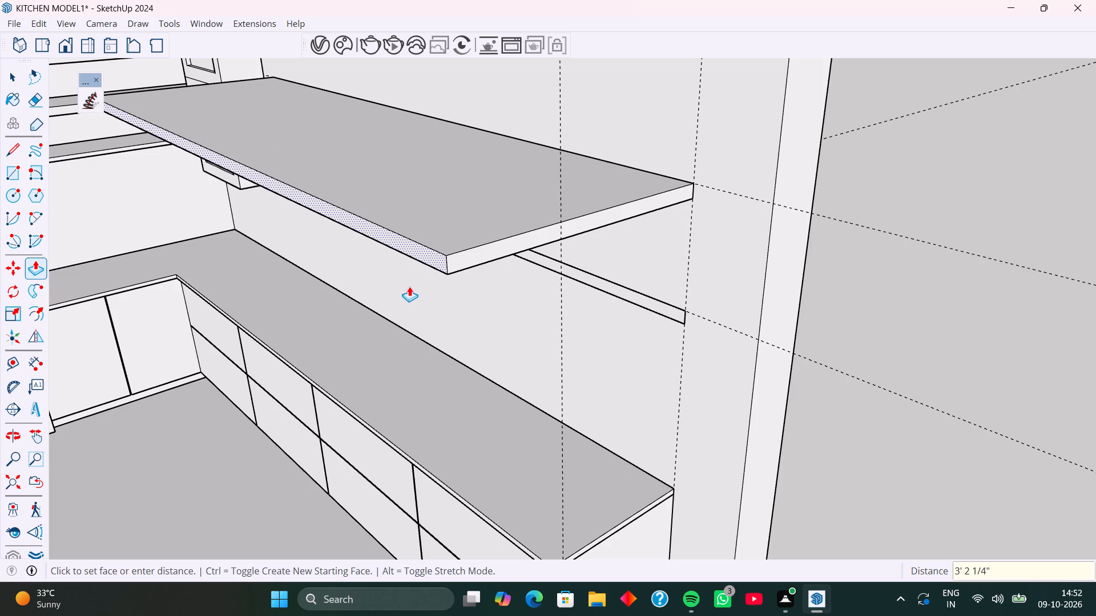
pyautogui.write("1'")
pyautogui.press('Return')
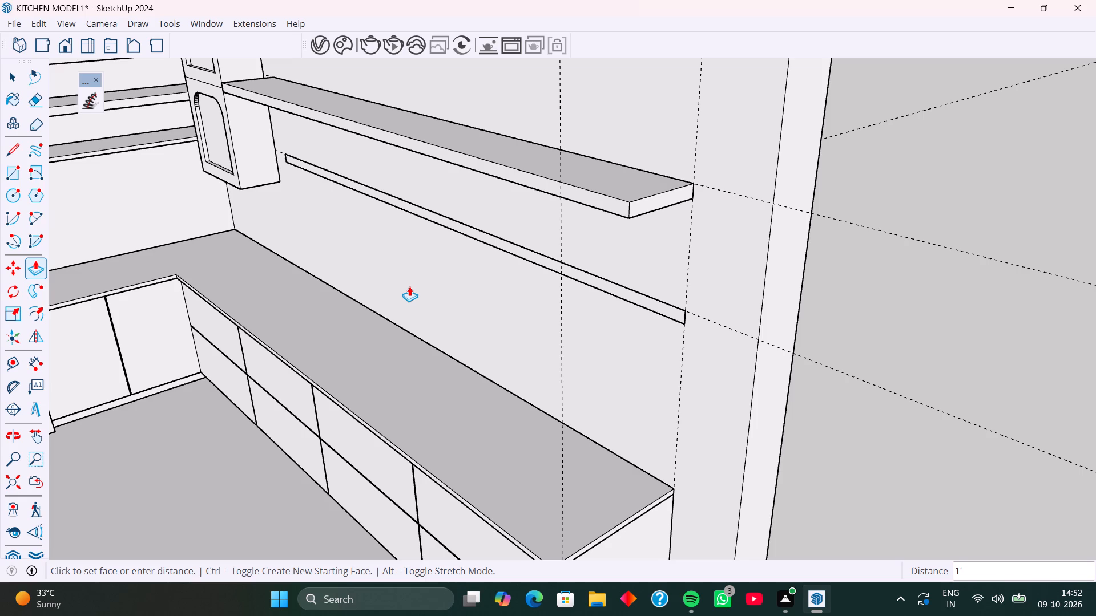
# Set the upper shelf's extrusion depth to 10".
pyautogui.write('10')
pyautogui.press('Return')
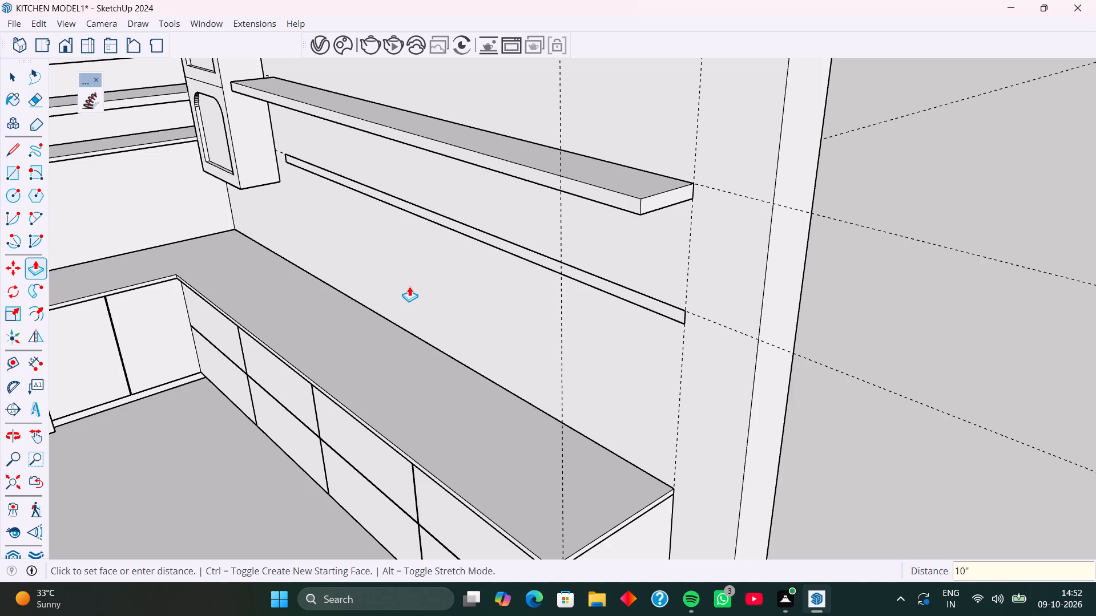
# Push/Pull the lower strip 10" out from the long wall as a second shelf.
pyautogui.click(595, 285)
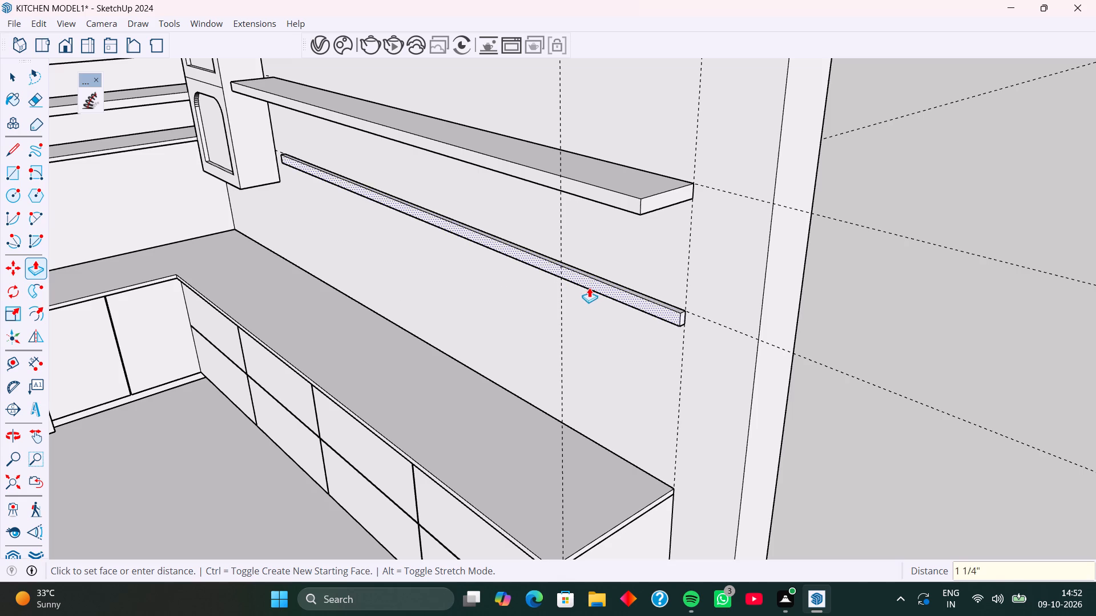
pyautogui.write('10')
pyautogui.press('Return')
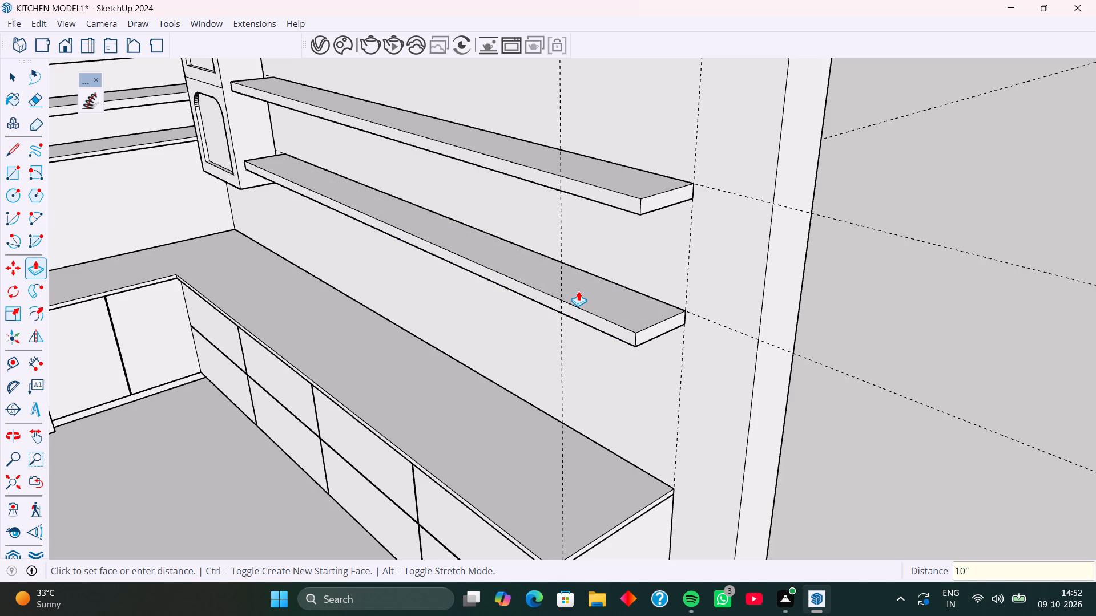
# Examine both shelves from the side and front, including how they sit beside the arched-door wall cabinet.
pyautogui.moveTo(589, 307); pyautogui.dragTo(712, 262, button='middle')
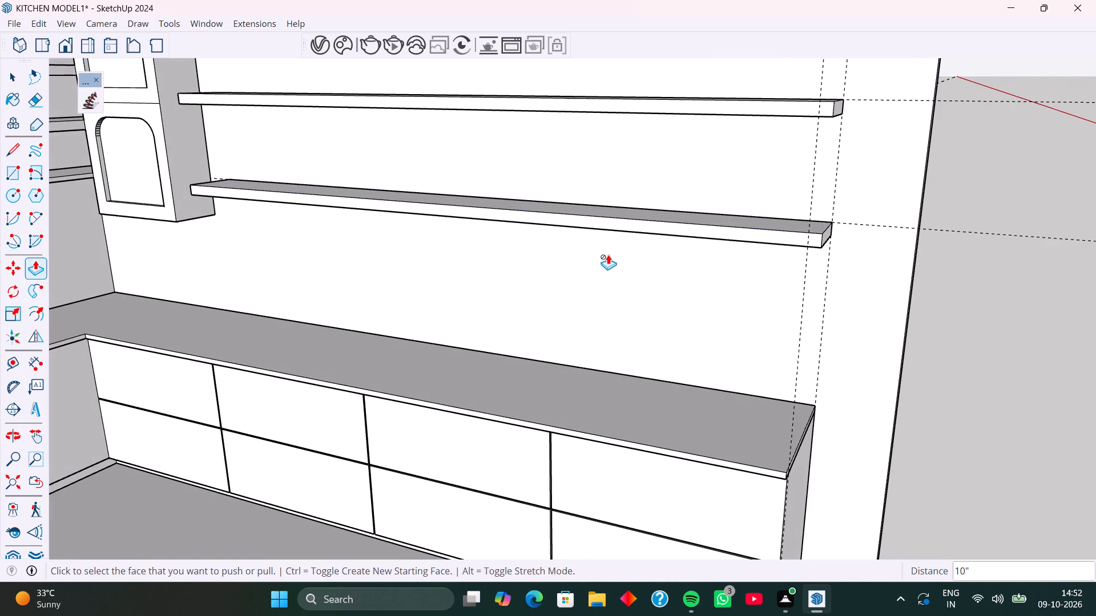
pyautogui.moveTo(609, 254); pyautogui.dragTo(376, 232, button='middle')
pyautogui.moveTo(452, 241); pyautogui.dragTo(444, 277, button='middle')
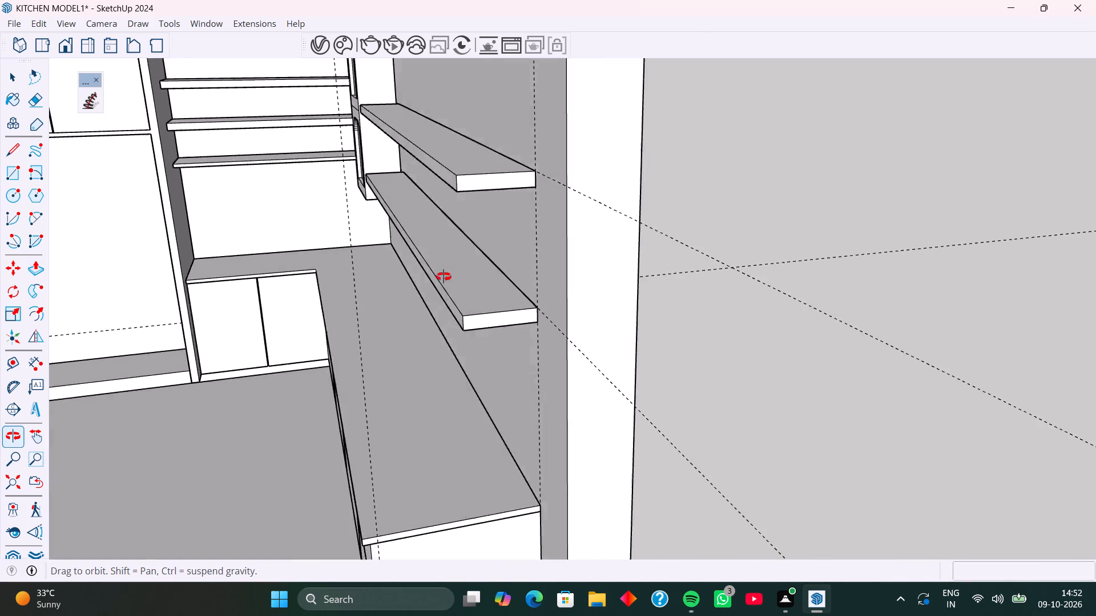
pyautogui.moveTo(444, 277); pyautogui.dragTo(524, 263, button='middle')
pyautogui.moveTo(437, 230); pyautogui.dragTo(560, 247, button='middle')
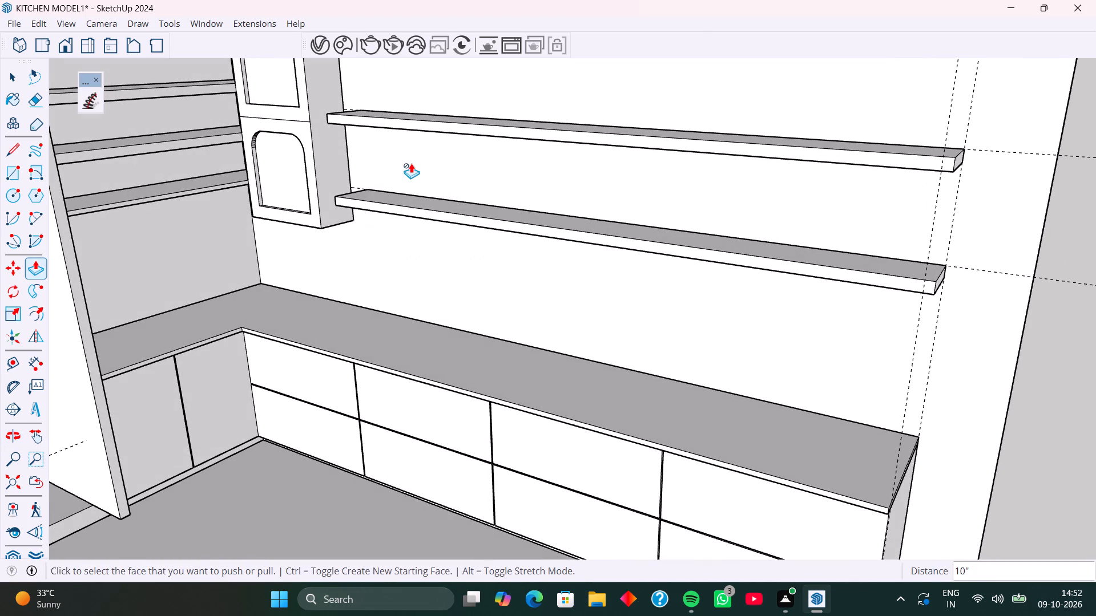
pyautogui.keyDown('shift'); pyautogui.moveTo(411, 163); pyautogui.dragTo(371, 280, button='middle'); pyautogui.keyUp('shift')
pyautogui.moveTo(370, 321); pyautogui.dragTo(531, 289, button='middle')
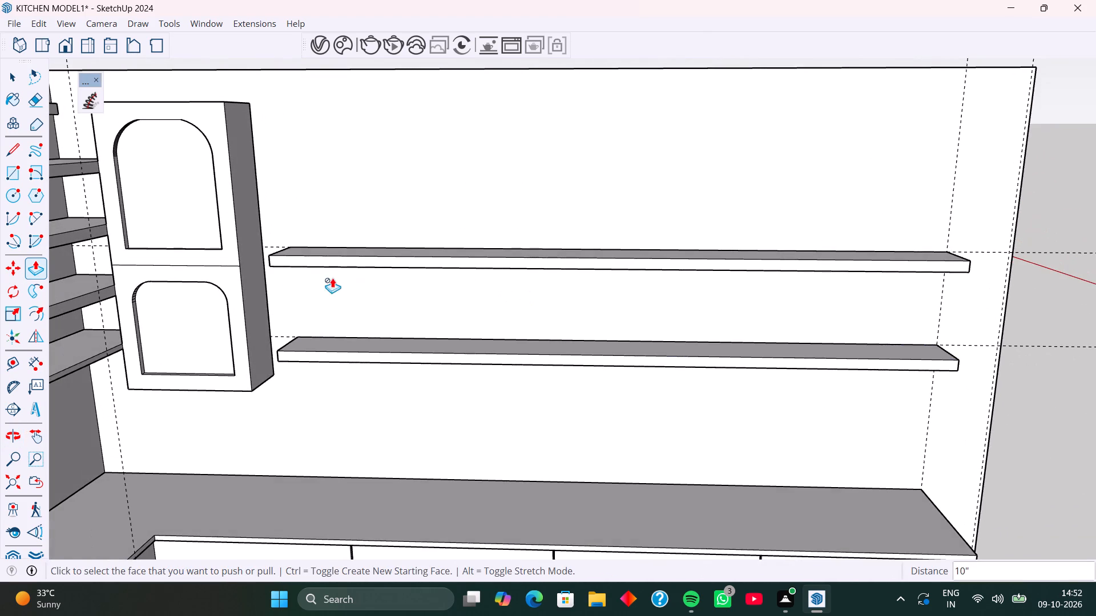
pyautogui.moveTo(299, 271); pyautogui.dragTo(254, 281, button='middle')
# Examine how far the arched-door wall cabinet and the two open shelves project from the long wall.
pyautogui.press('space')
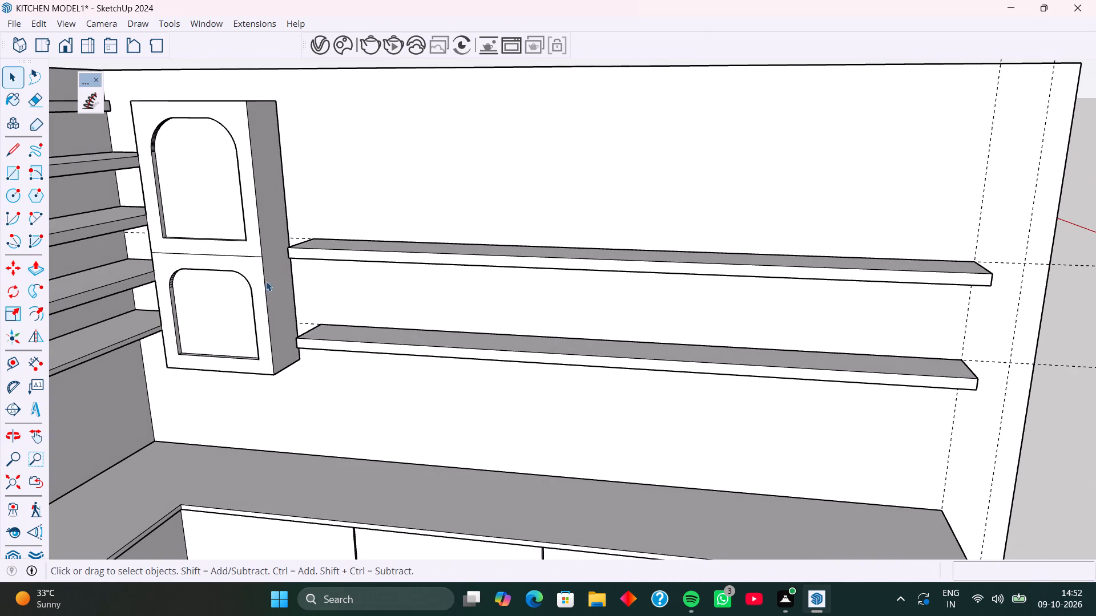
pyautogui.tripleClick(257, 265)
pyautogui.tripleClick(257, 265)
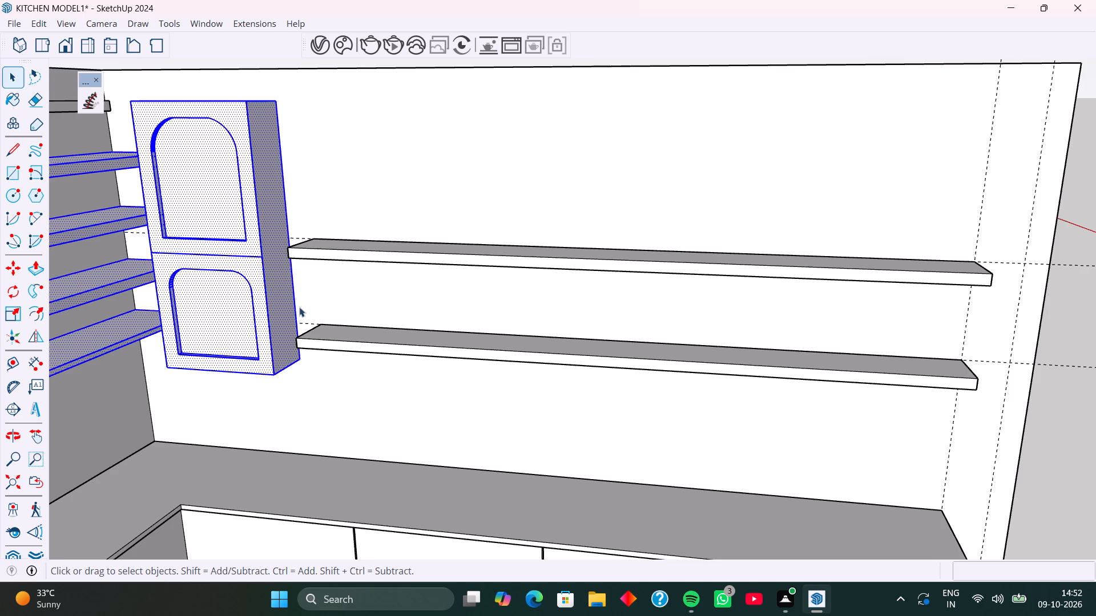
pyautogui.moveTo(197, 238); pyautogui.dragTo(249, 232, button='middle')
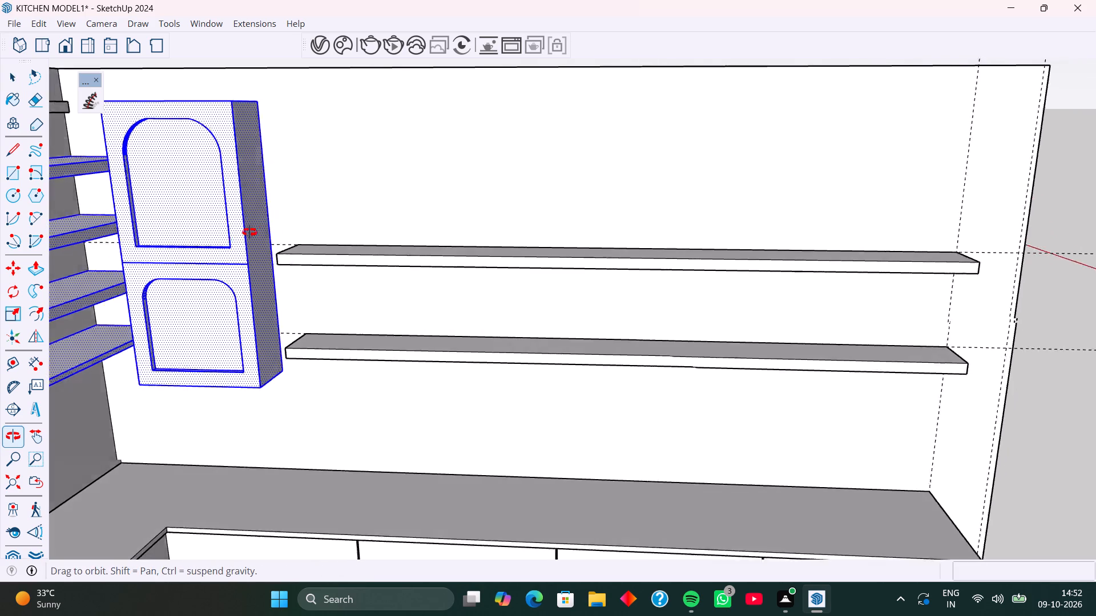
pyautogui.moveTo(249, 232); pyautogui.dragTo(305, 224, button='middle')
pyautogui.scroll(-4, 243, 292)
pyautogui.moveTo(506, 326); pyautogui.dragTo(360, 348, button='middle')
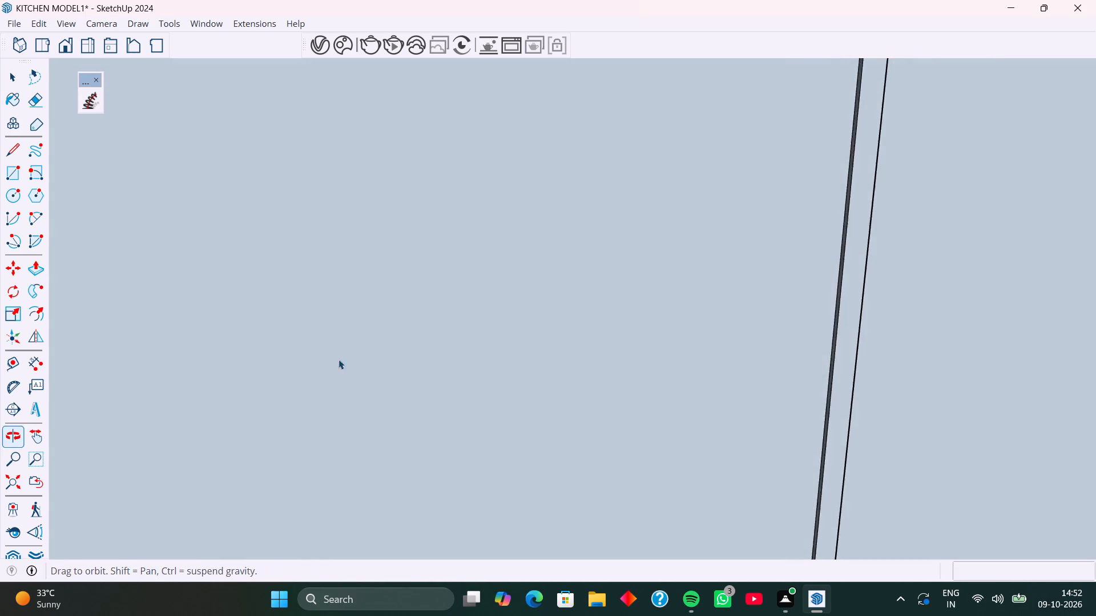
pyautogui.scroll(-5, 237, 372)
pyautogui.click(13, 480)
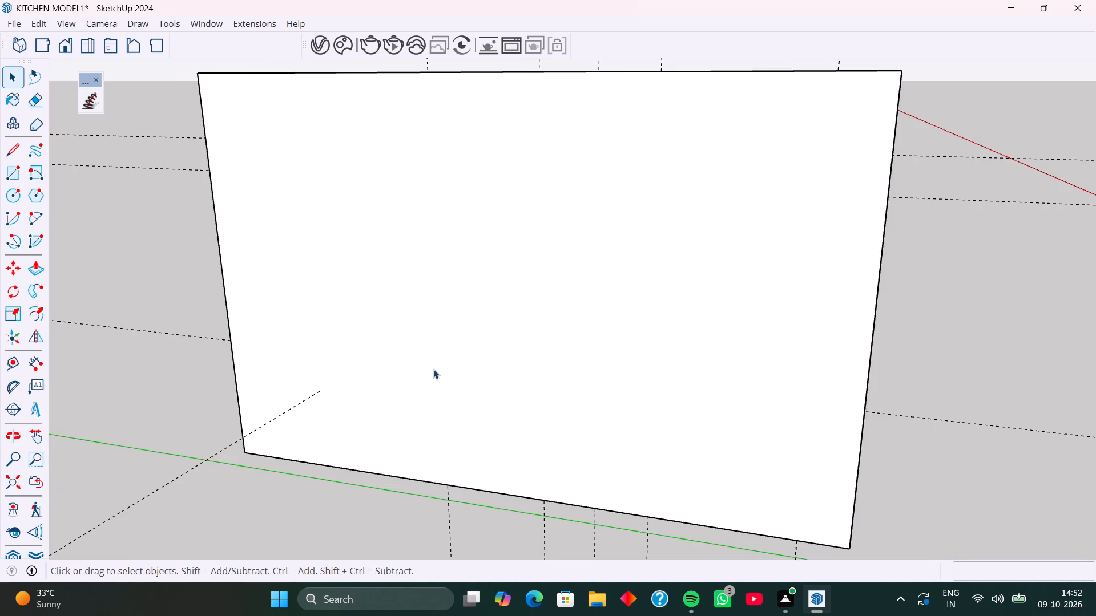
pyautogui.moveTo(514, 342); pyautogui.dragTo(362, 332, button='middle')
pyautogui.moveTo(634, 385); pyautogui.dragTo(602, 390, button='middle')
pyautogui.scroll(5, 603, 210)
pyautogui.keyDown('shift'); pyautogui.moveTo(537, 266); pyautogui.dragTo(477, 287, button='middle'); pyautogui.keyUp('shift')
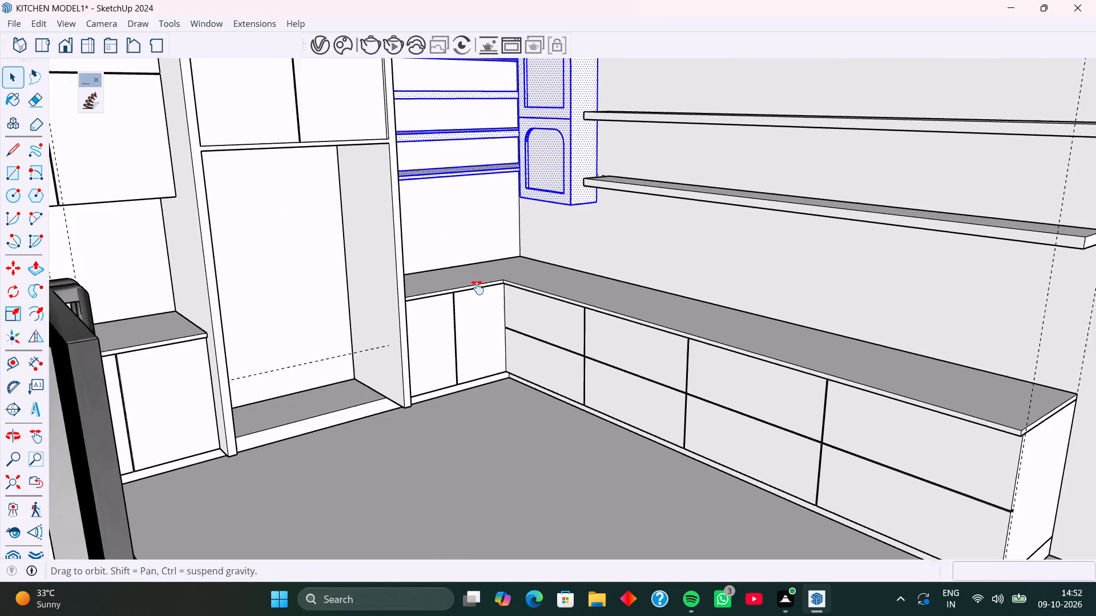
pyautogui.keyDown('shift'); pyautogui.moveTo(477, 287); pyautogui.dragTo(418, 309, button='middle'); pyautogui.keyUp('shift')
pyautogui.click(1031, 451)
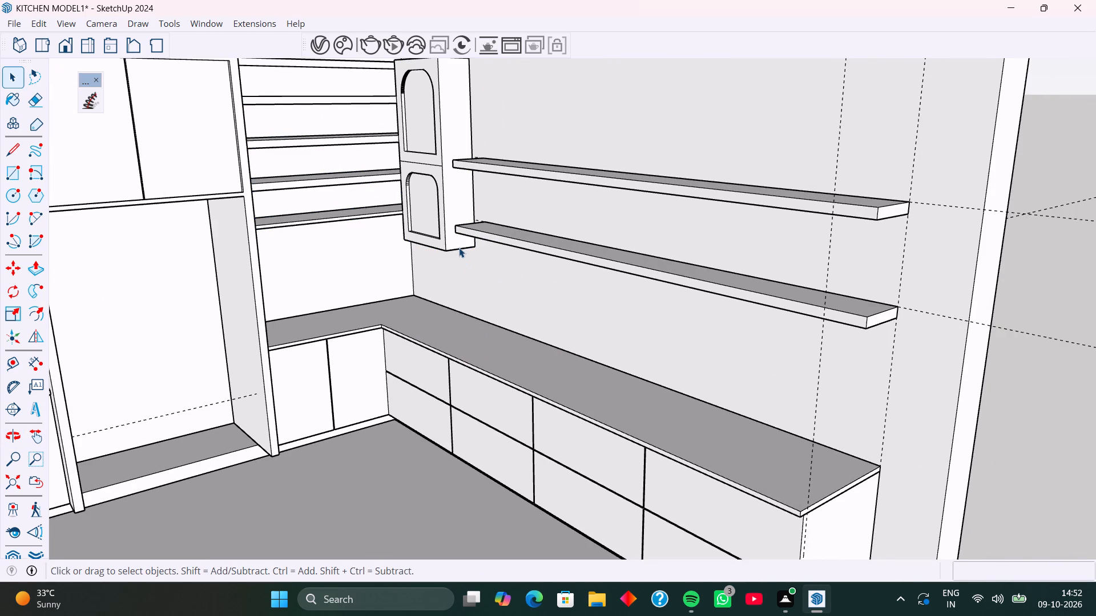
pyautogui.keyDown('shift'); pyautogui.moveTo(456, 255); pyautogui.dragTo(494, 311, button='middle'); pyautogui.keyUp('shift')
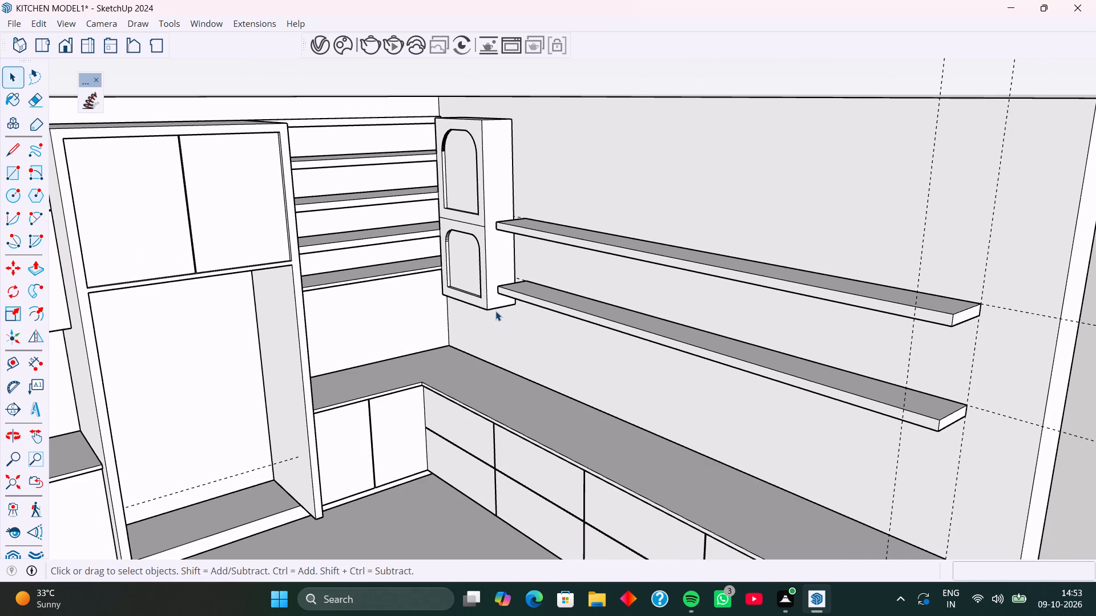
pyautogui.scroll(3, 473, 244)
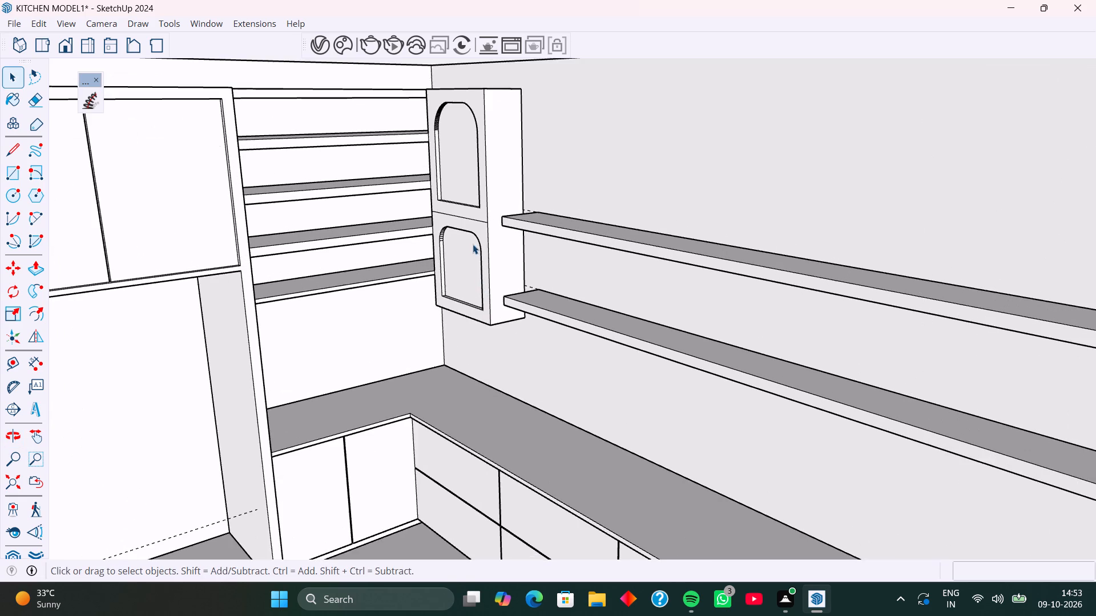
pyautogui.scroll(1, 473, 244)
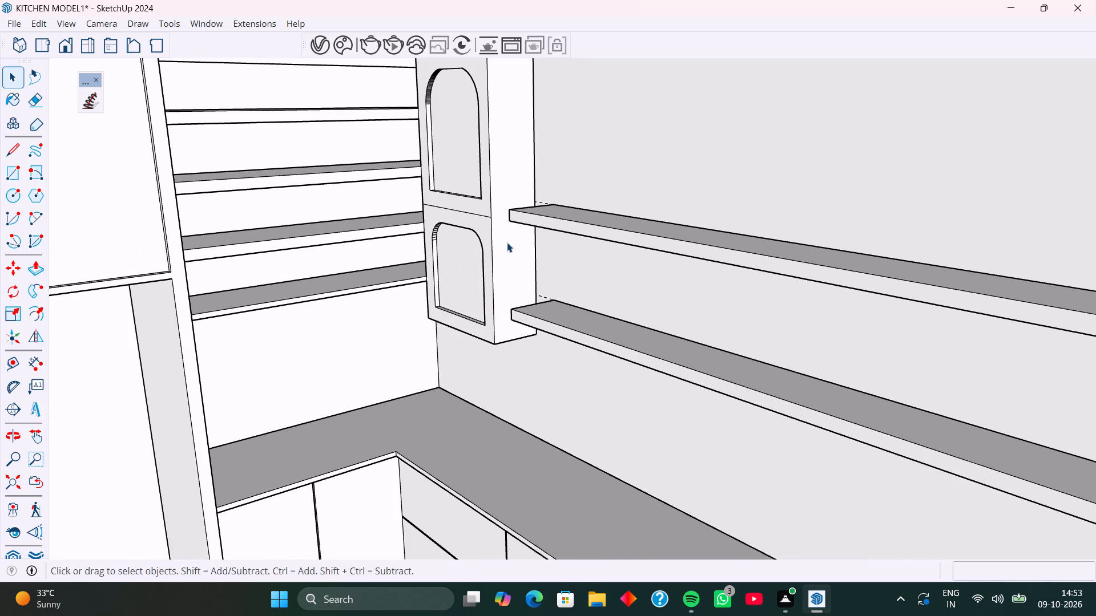
# Push/Pull the arched-door wall cabinet's lower and upper front frames and both recessed arched panels 6" forward.
pyautogui.click(507, 242)
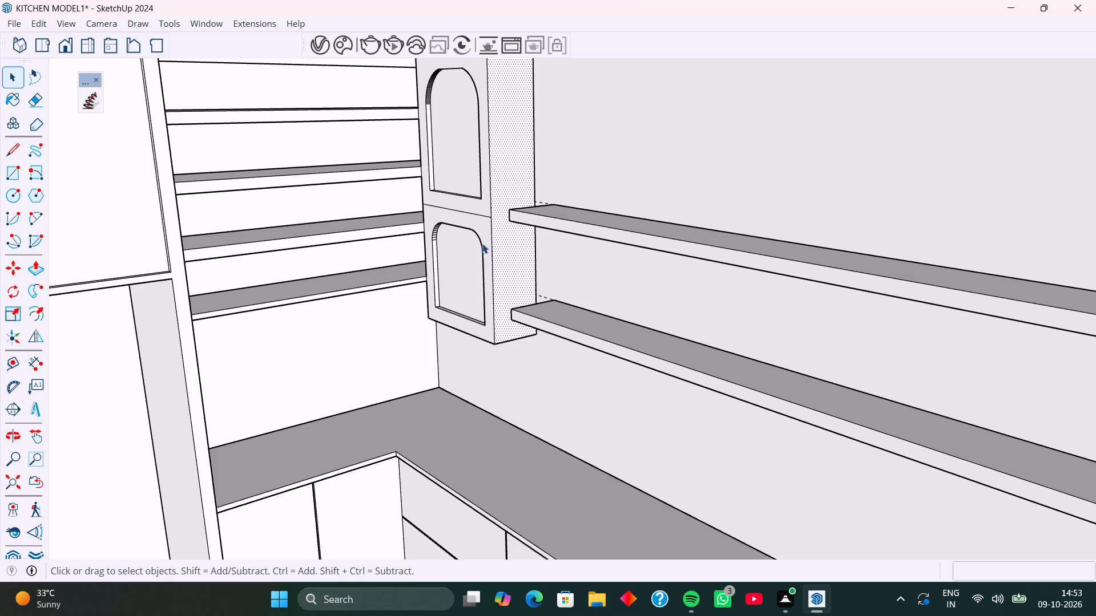
pyautogui.click(486, 237)
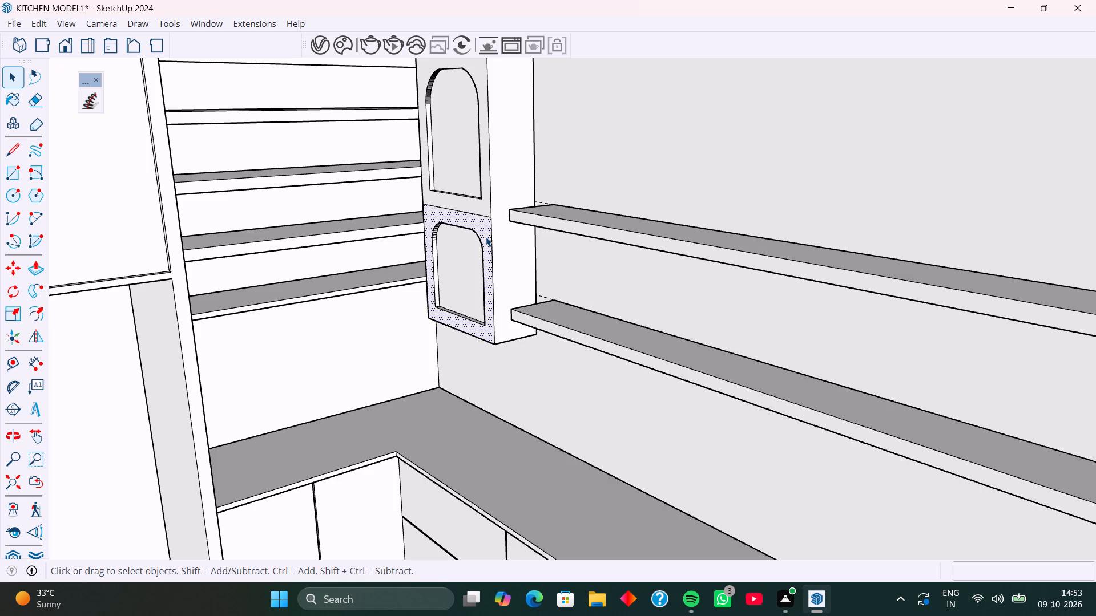
pyautogui.press('p')
pyautogui.click(486, 237)
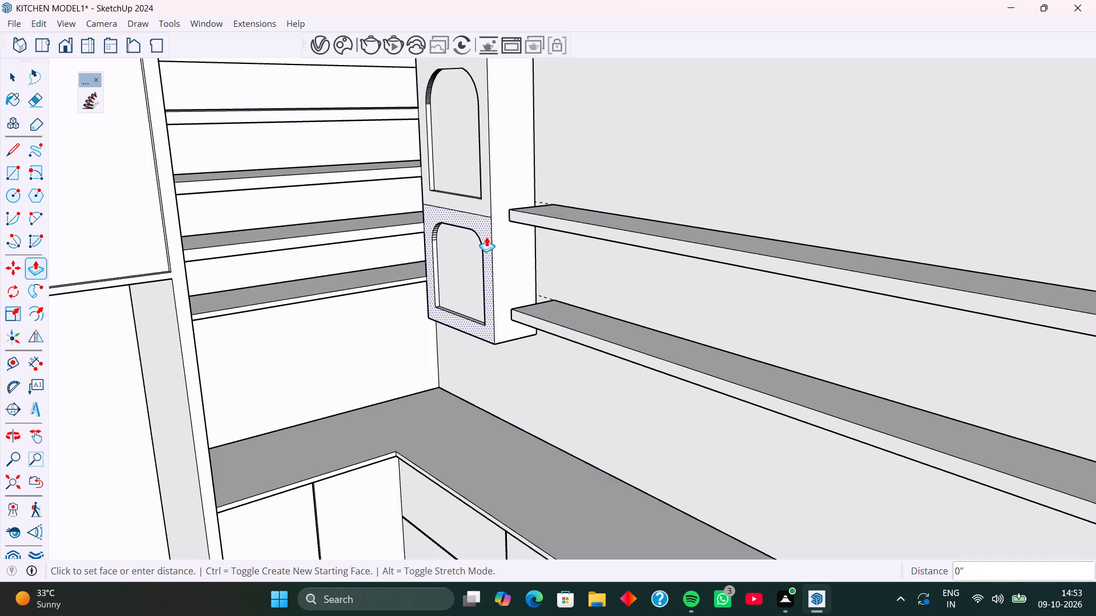
pyautogui.press('6')
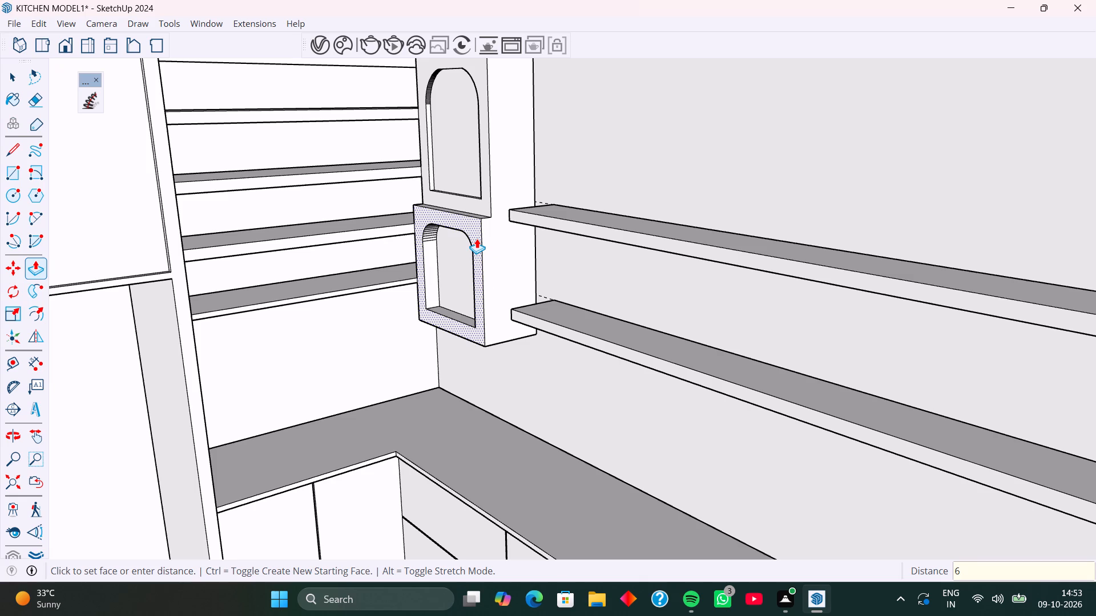
pyautogui.press('Return')
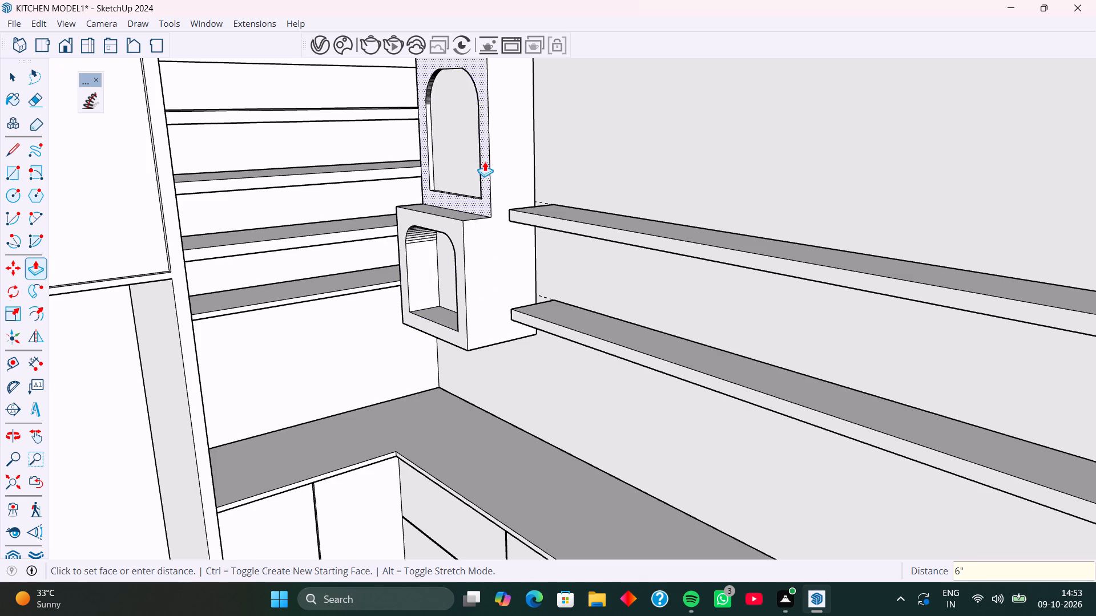
pyautogui.doubleClick(485, 161)
pyautogui.doubleClick(438, 149)
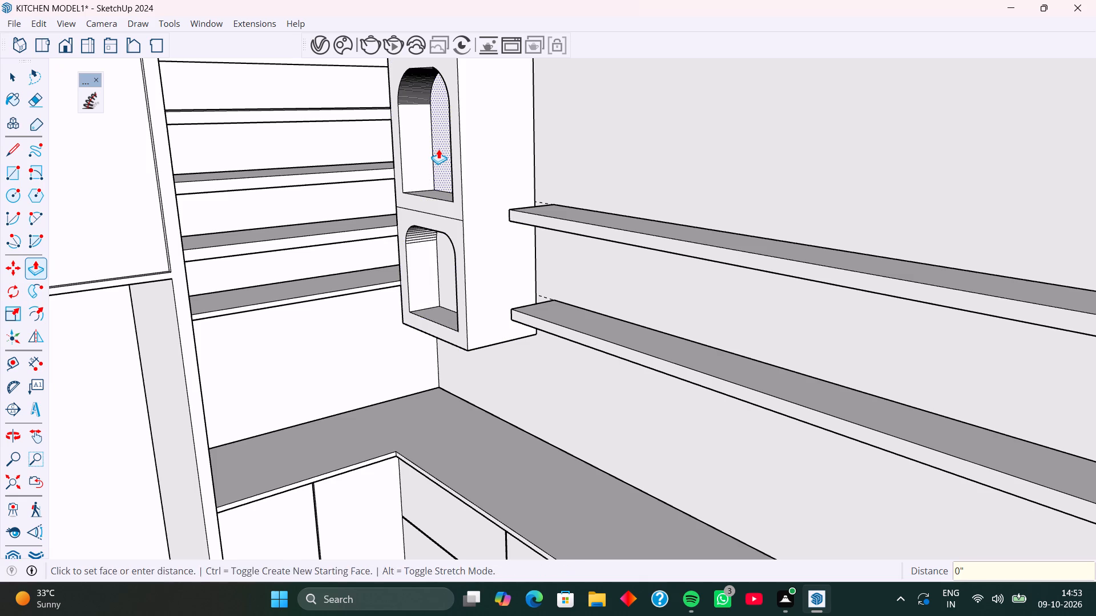
pyautogui.doubleClick(444, 271)
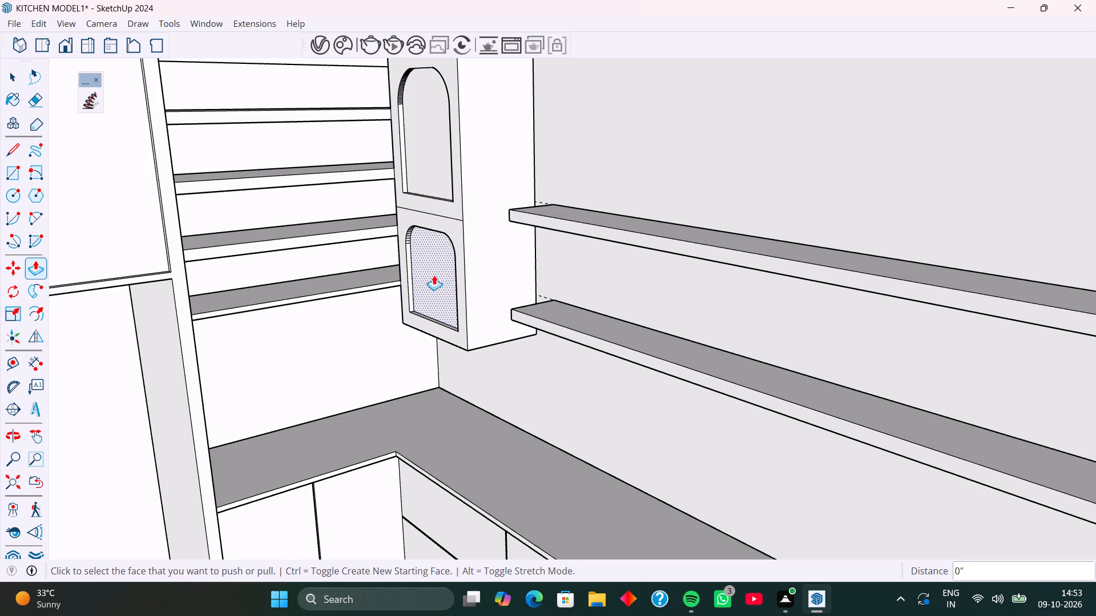
pyautogui.scroll(-7, 382, 268)
pyautogui.press('space')
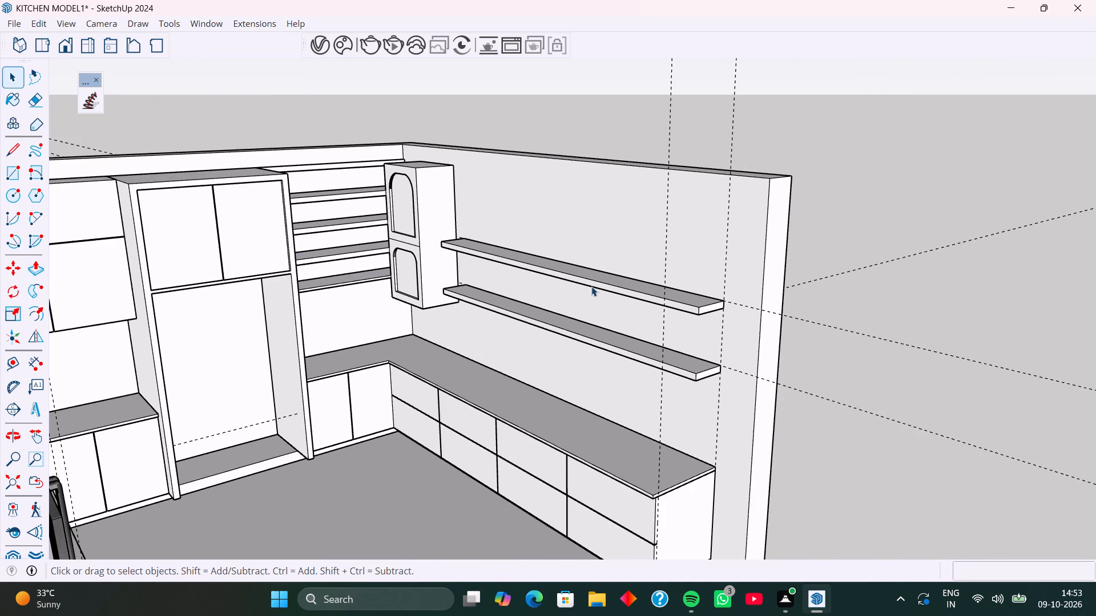
# Push/Pull the upper open shelf's front face outward, trying 5" before settling on 4", and extend the lower shelf by the same 4".
pyautogui.press('p')
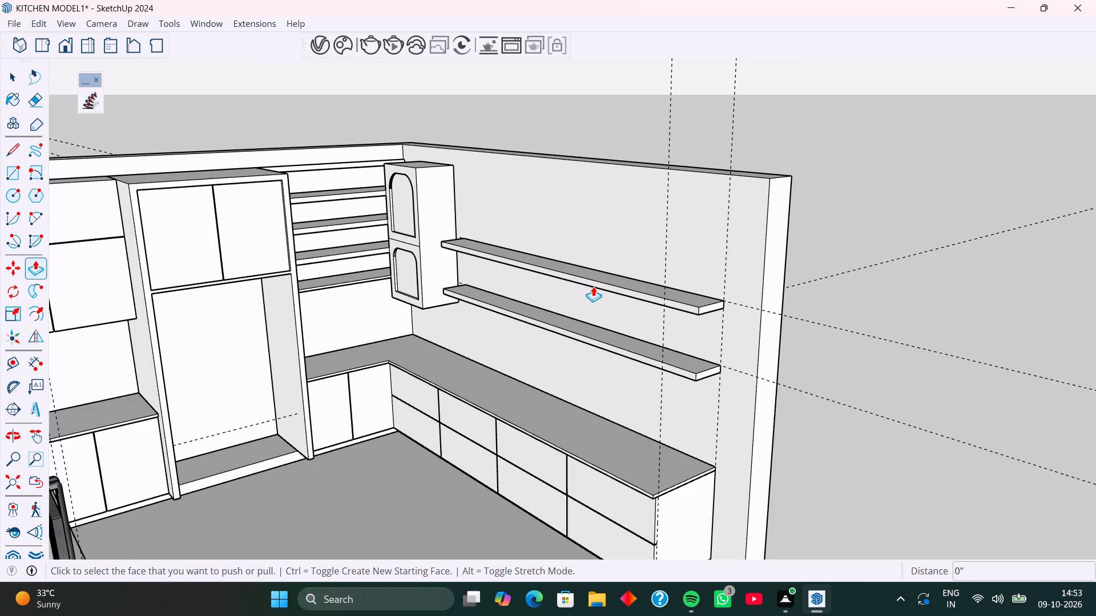
pyautogui.scroll(3, 593, 286)
pyautogui.click(607, 281)
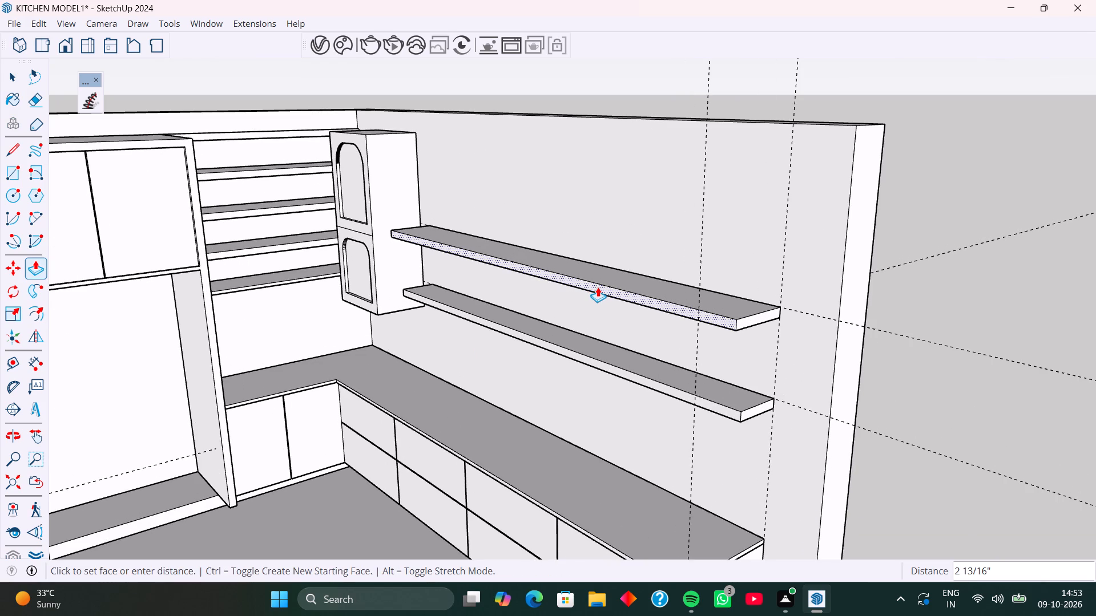
pyautogui.press('5')
pyautogui.press('Return')
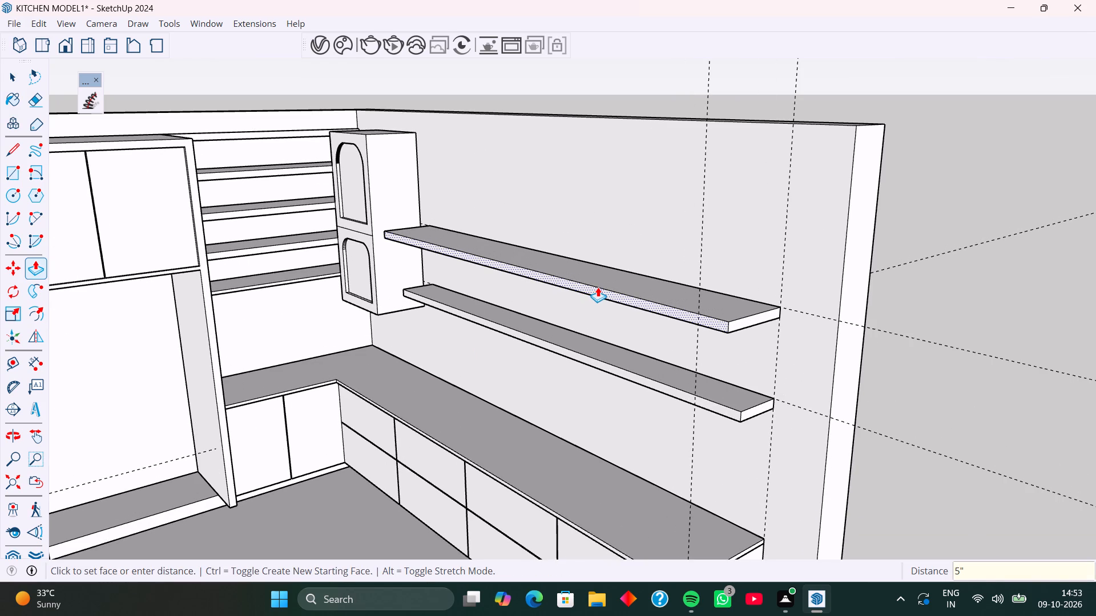
pyautogui.press('4')
pyautogui.press('Return')
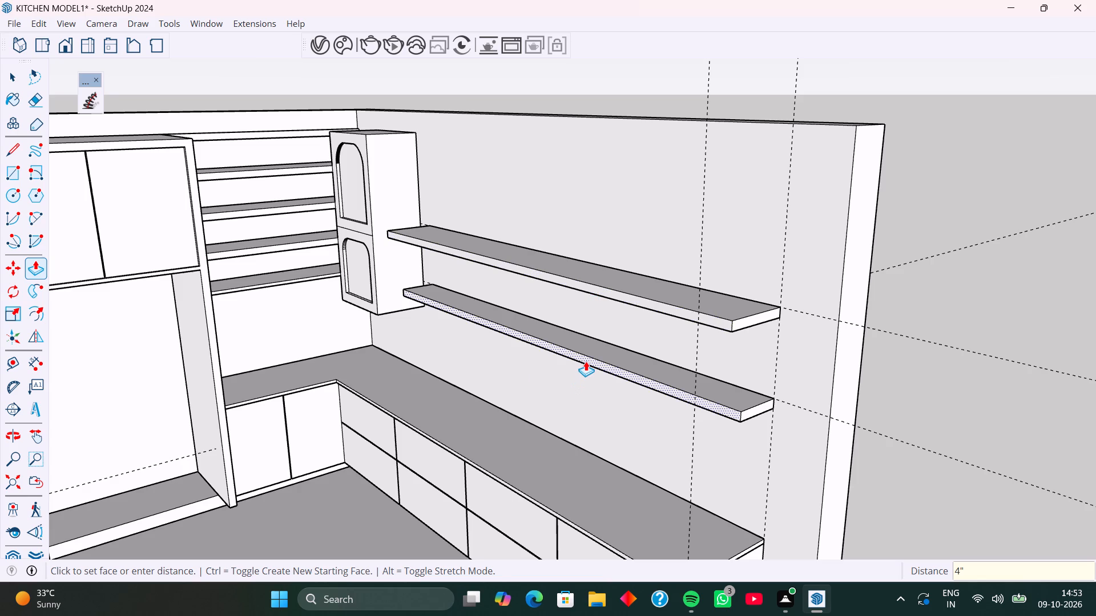
pyautogui.doubleClick(586, 361)
pyautogui.scroll(-5, 540, 362)
pyautogui.press('space')
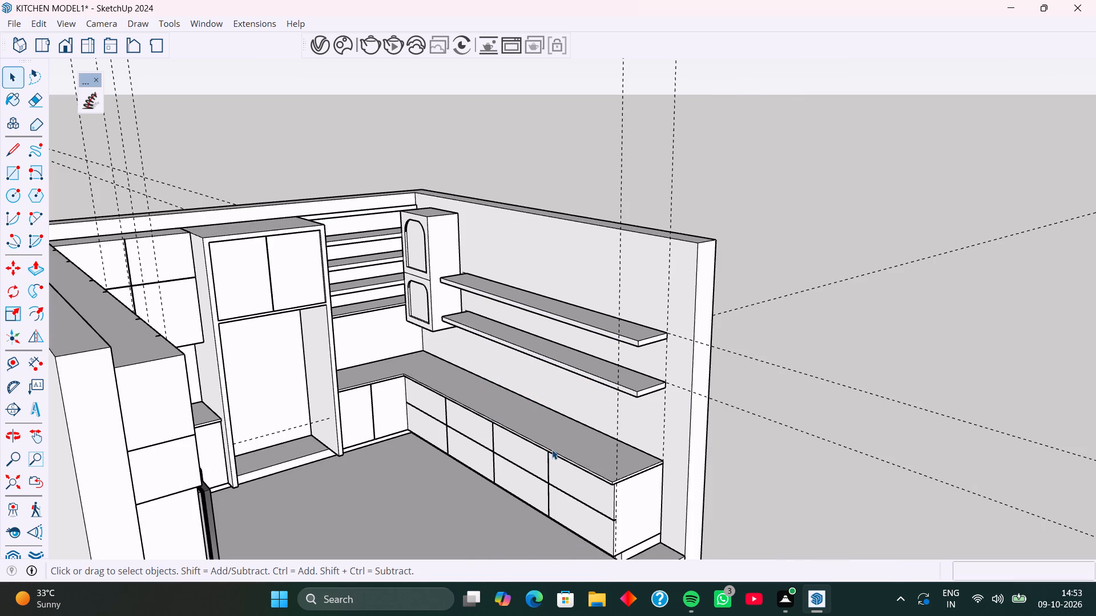
# Delete all guide lines from the kitchen model.
pyautogui.moveTo(556, 443); pyautogui.dragTo(460, 432, button='middle')
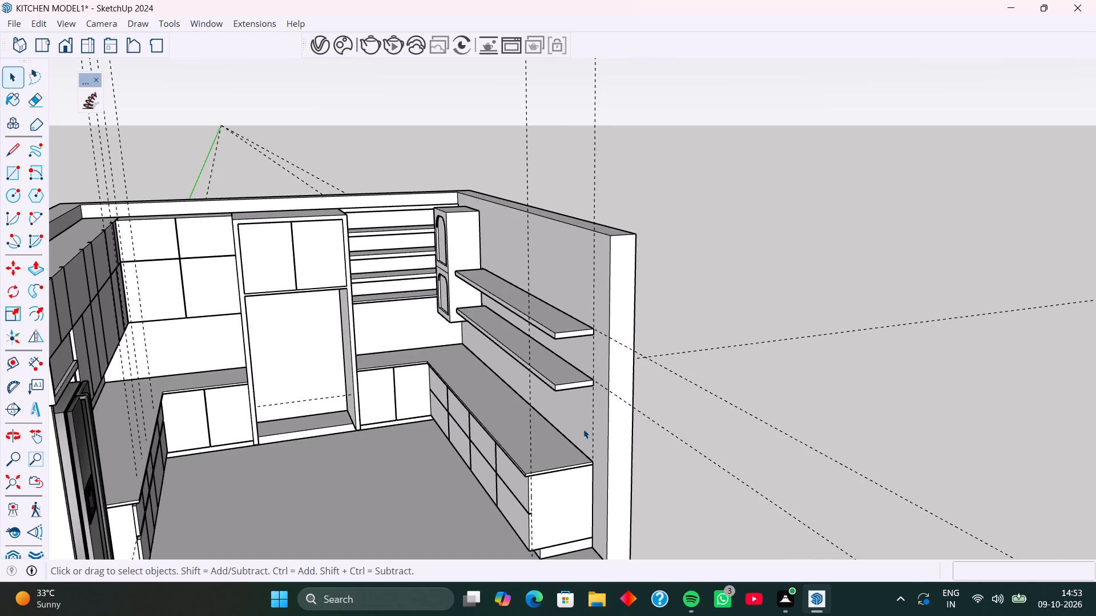
pyautogui.scroll(-7, 515, 407)
pyautogui.moveTo(873, 327); pyautogui.dragTo(719, 361, button='middle')
pyautogui.moveTo(734, 443); pyautogui.dragTo(692, 440, button='middle')
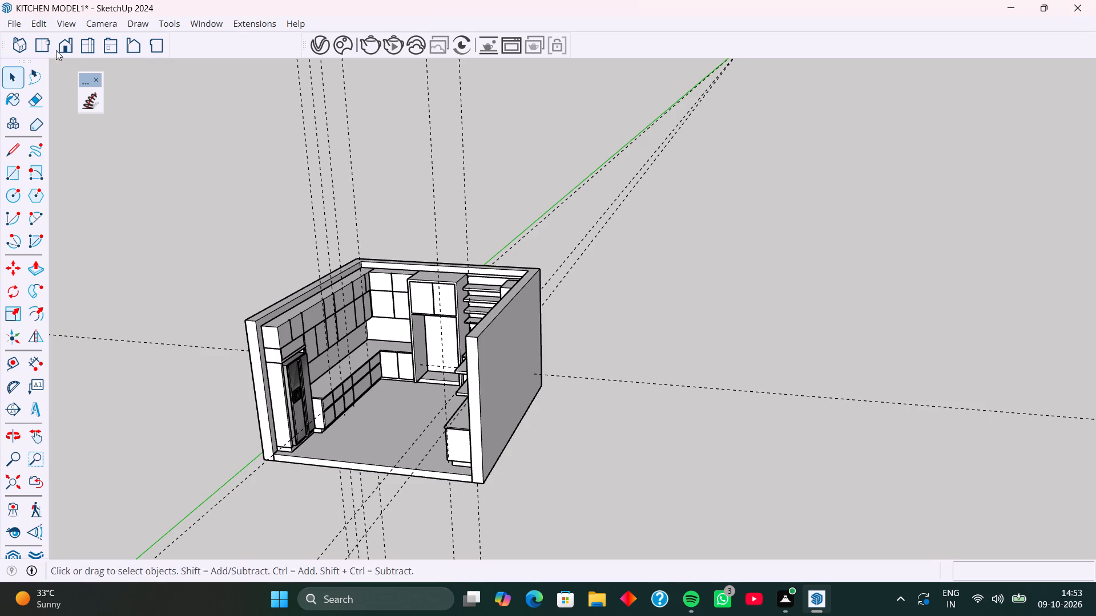
pyautogui.click(39, 26)
pyautogui.click(118, 169)
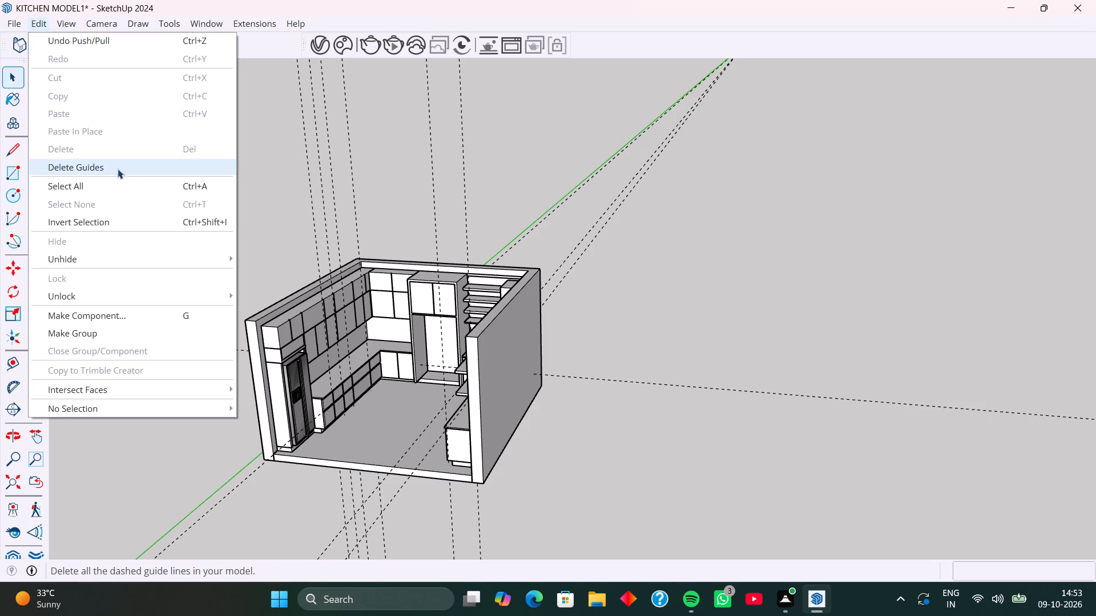
# Examine the whole kitchen from above and from the open side, including the fridge wall and its long counter.
pyautogui.moveTo(247, 286); pyautogui.dragTo(305, 291, button='middle')
pyautogui.scroll(5, 430, 323)
pyautogui.moveTo(444, 342); pyautogui.dragTo(451, 341, button='middle')
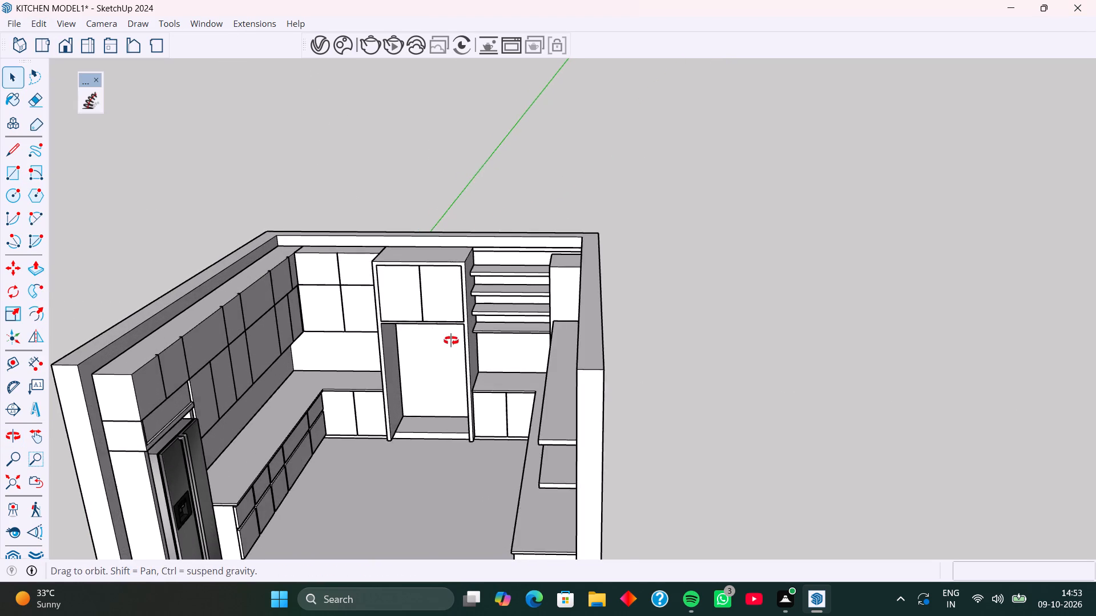
pyautogui.moveTo(451, 341); pyautogui.dragTo(466, 330, button='middle')
pyautogui.moveTo(464, 361); pyautogui.dragTo(356, 347, button='middle')
pyautogui.moveTo(358, 368); pyautogui.dragTo(327, 365, button='middle')
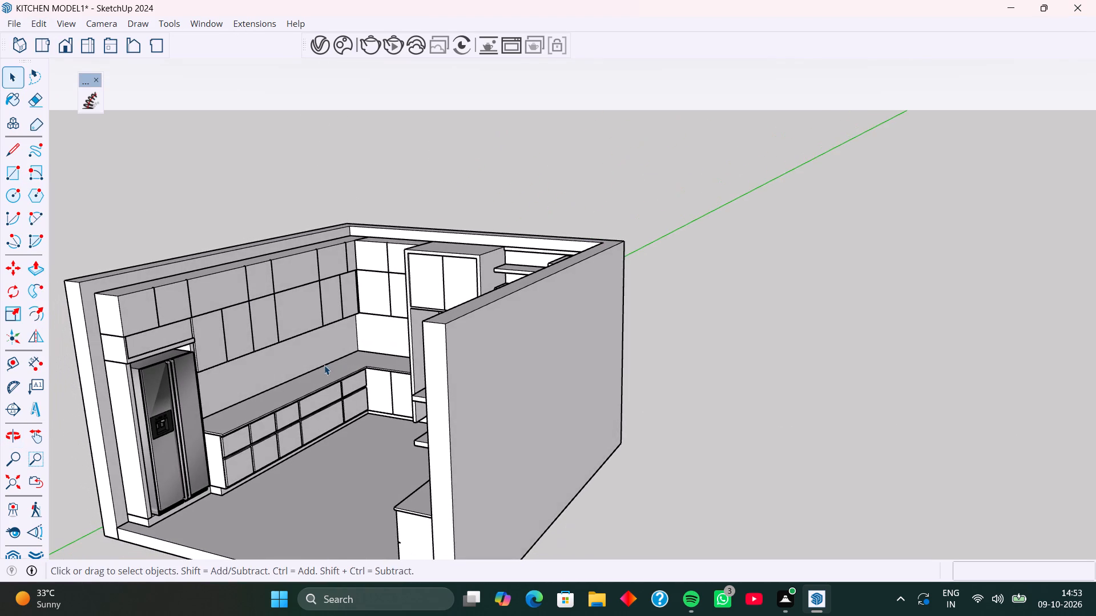
pyautogui.moveTo(333, 387); pyautogui.dragTo(327, 388, button='middle')
pyautogui.moveTo(331, 386); pyautogui.dragTo(341, 410, button='middle')
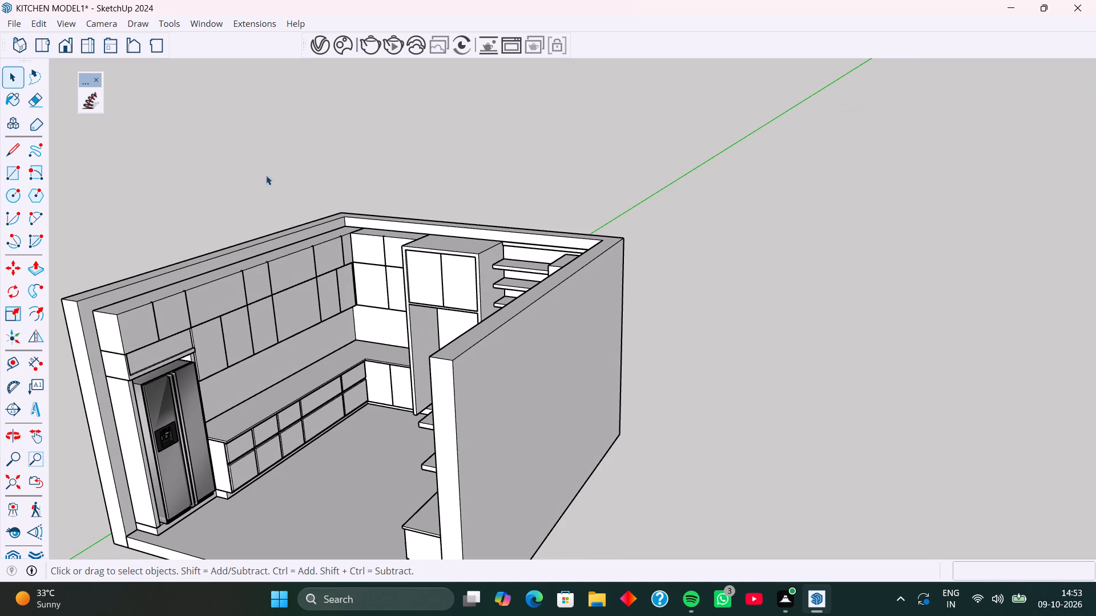
# Search 3D Warehouse for "hob".
pyautogui.click(213, 25)
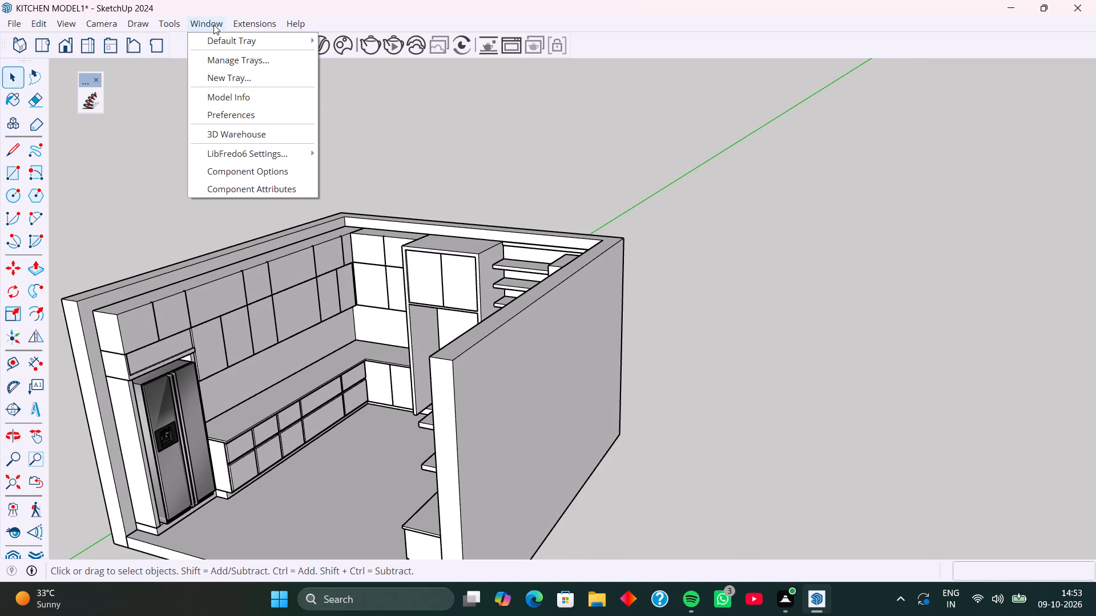
pyautogui.click(263, 130)
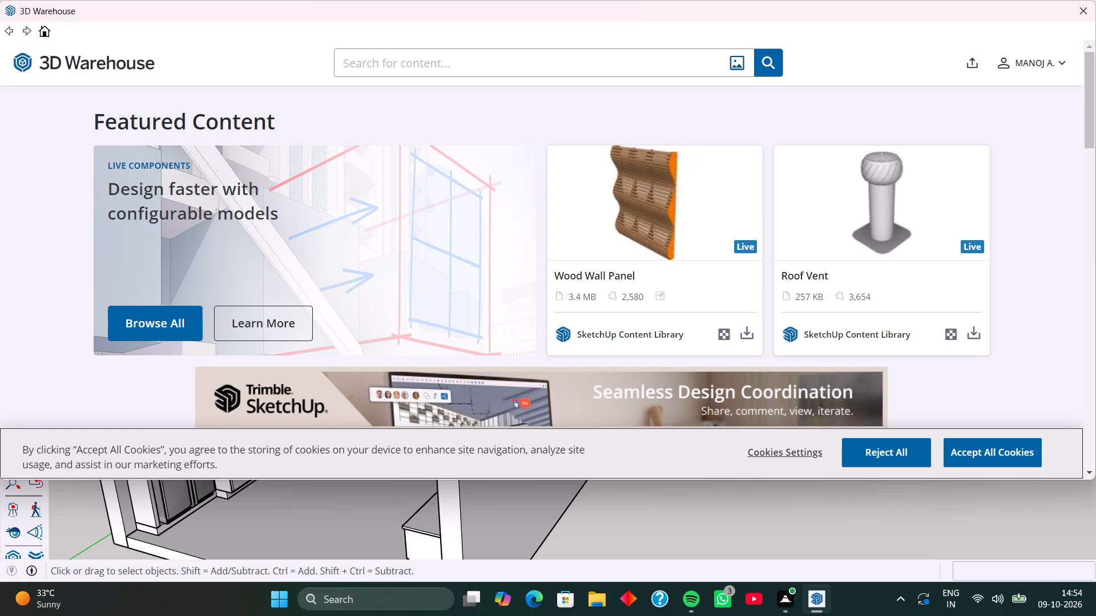
pyautogui.click(428, 63)
pyautogui.write('hob')
pyautogui.press('Return')
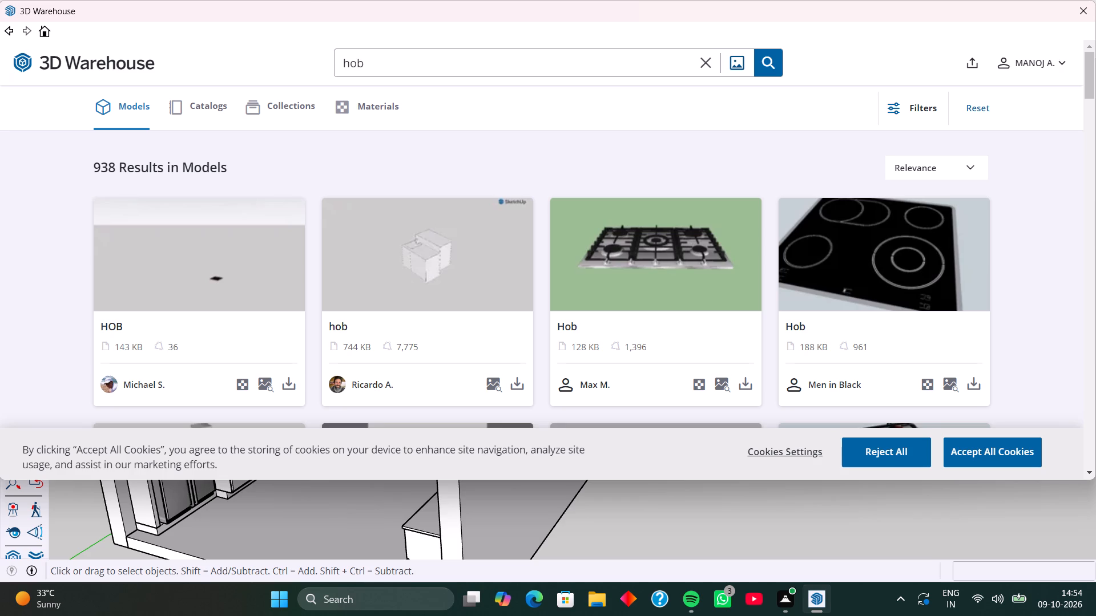
# Browse the hob results and download the black five-burner HOB model (878 KB) directly into the kitchen model.
pyautogui.scroll(-2, 538, 229)
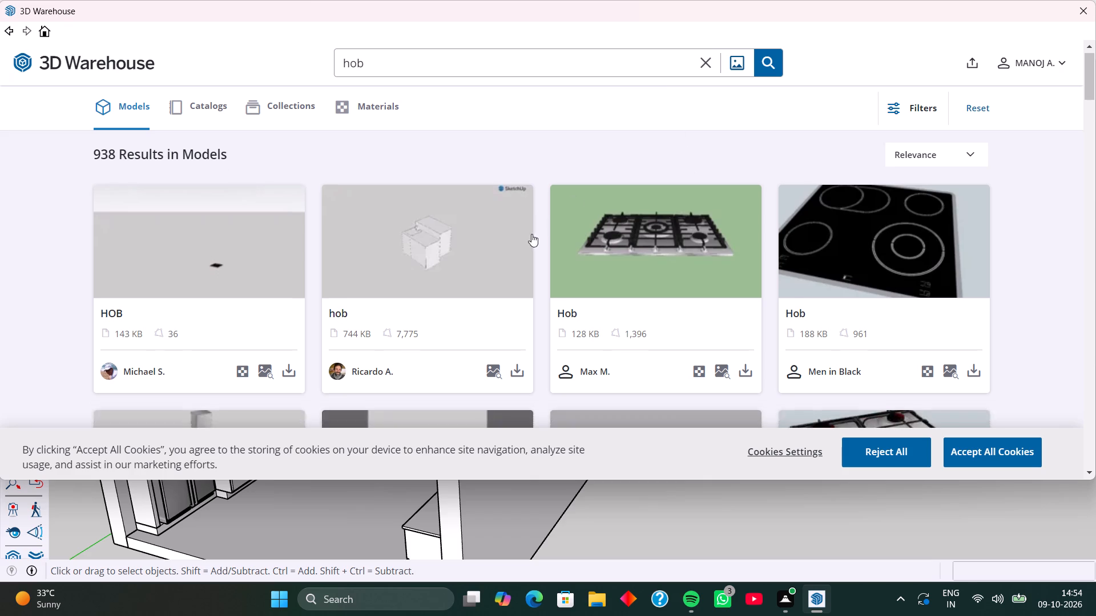
pyautogui.scroll(-9, 531, 234)
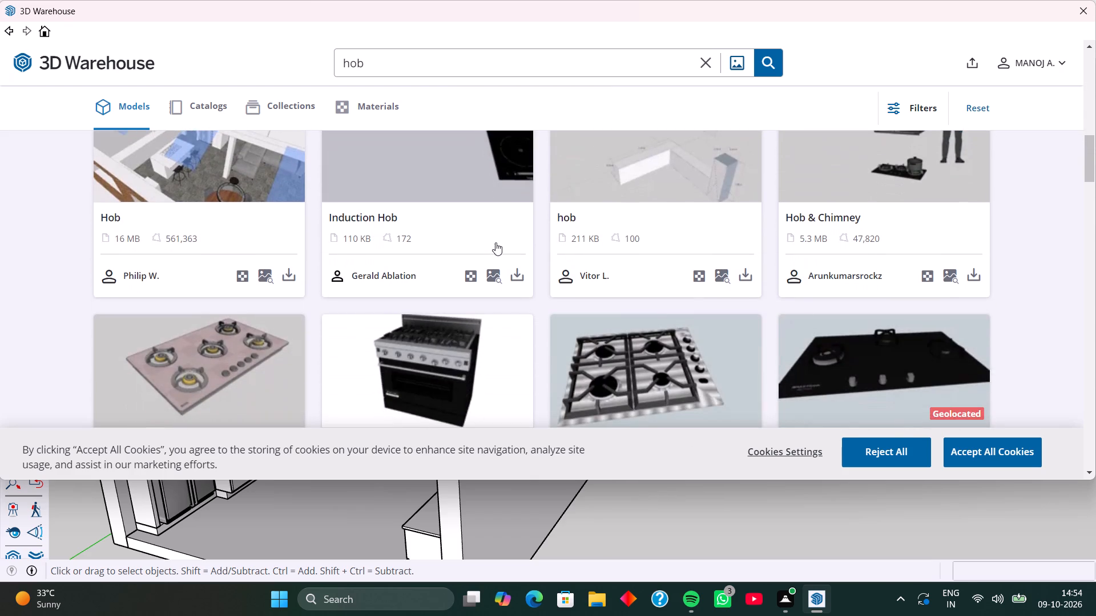
pyautogui.scroll(-3, 495, 242)
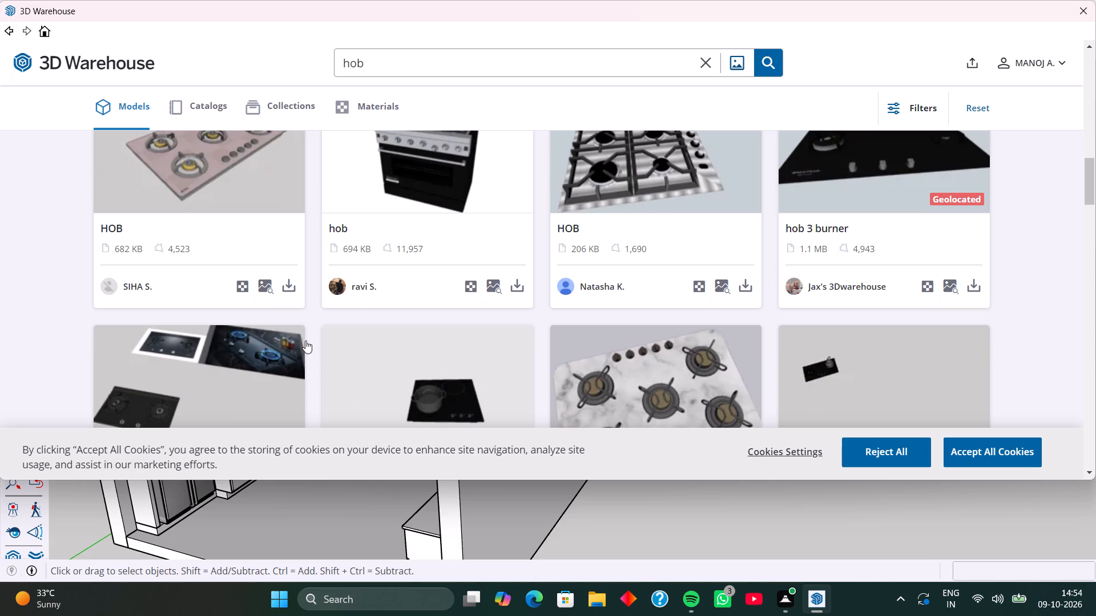
pyautogui.scroll(-4, 351, 300)
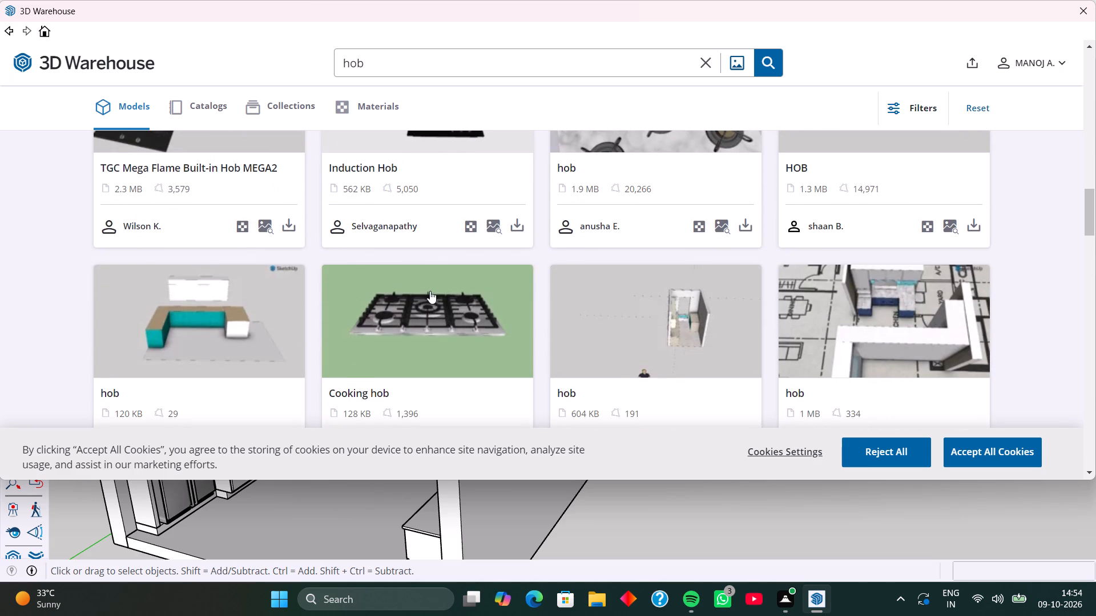
pyautogui.scroll(-6, 425, 299)
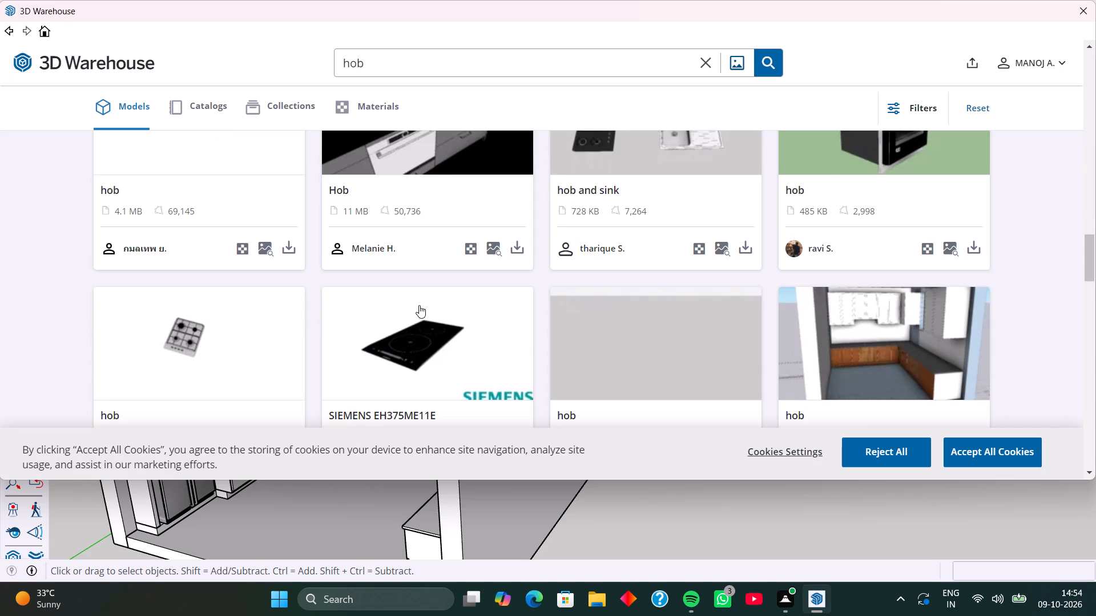
pyautogui.scroll(-5, 419, 305)
pyautogui.scroll(-1, 286, 251)
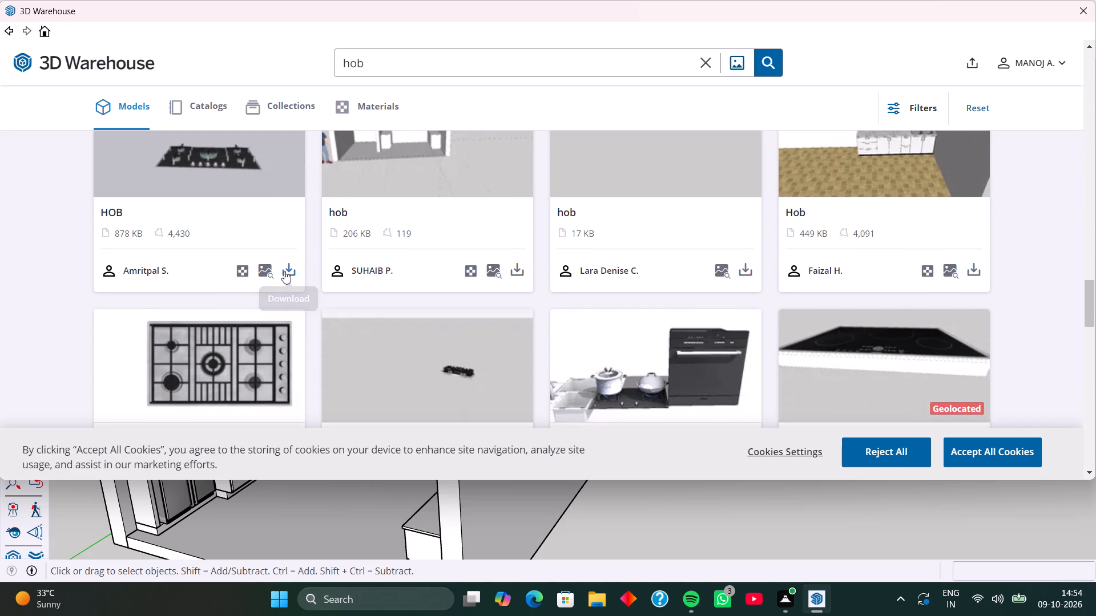
pyautogui.click(292, 268)
pyautogui.click(493, 257)
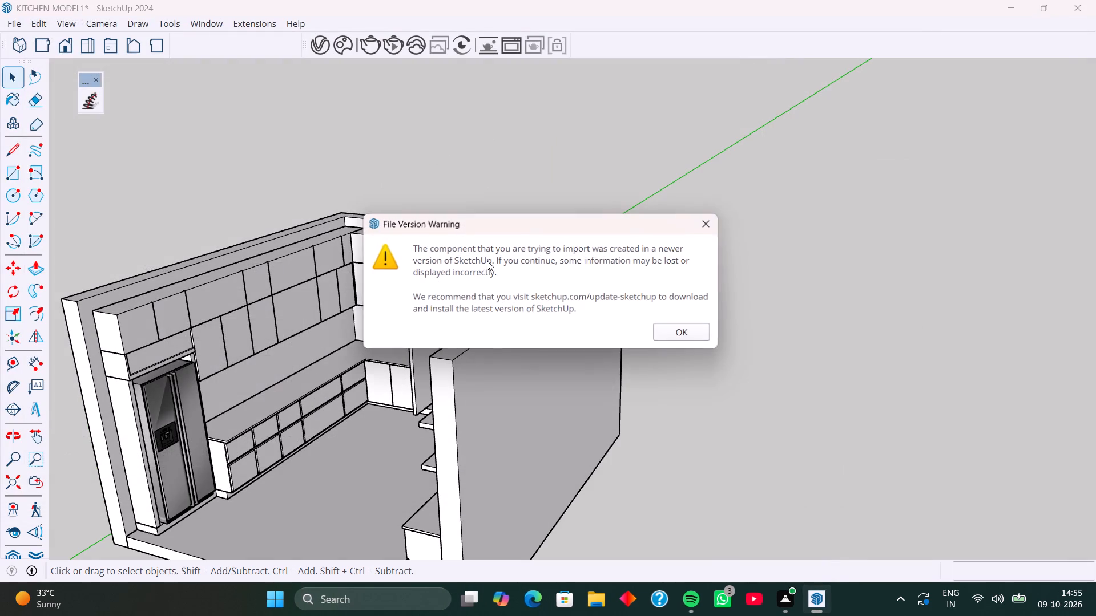
pyautogui.click(682, 330)
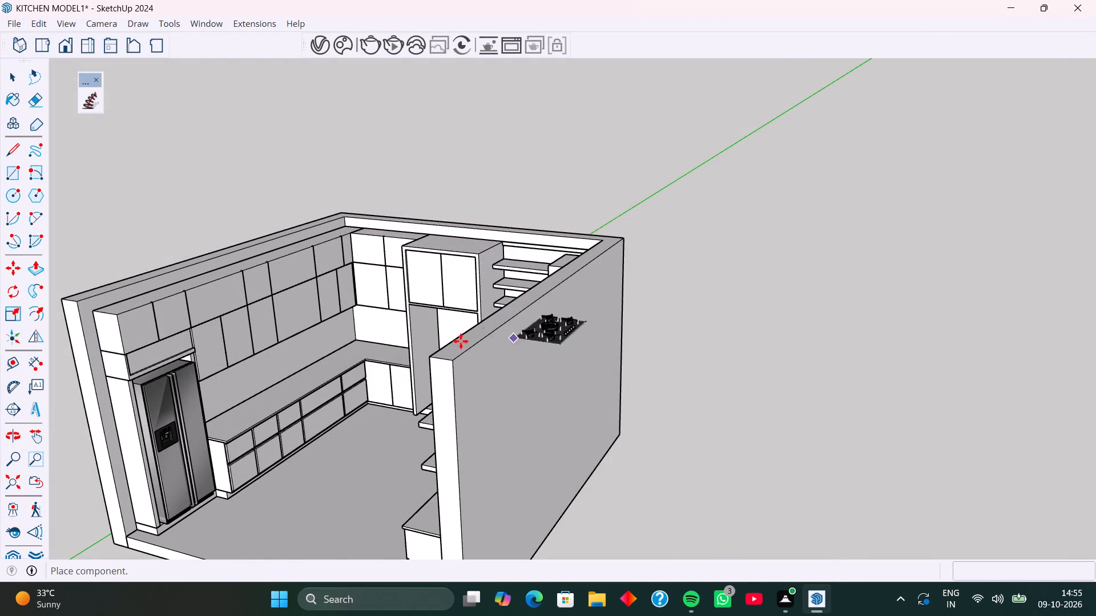
# Place the hob on the long counter above the wide drawers, with its back corner near the wall.
pyautogui.moveTo(295, 387); pyautogui.dragTo(237, 434, button='middle')
pyautogui.moveTo(291, 368); pyautogui.dragTo(205, 405, button='middle')
pyautogui.scroll(3, 356, 305)
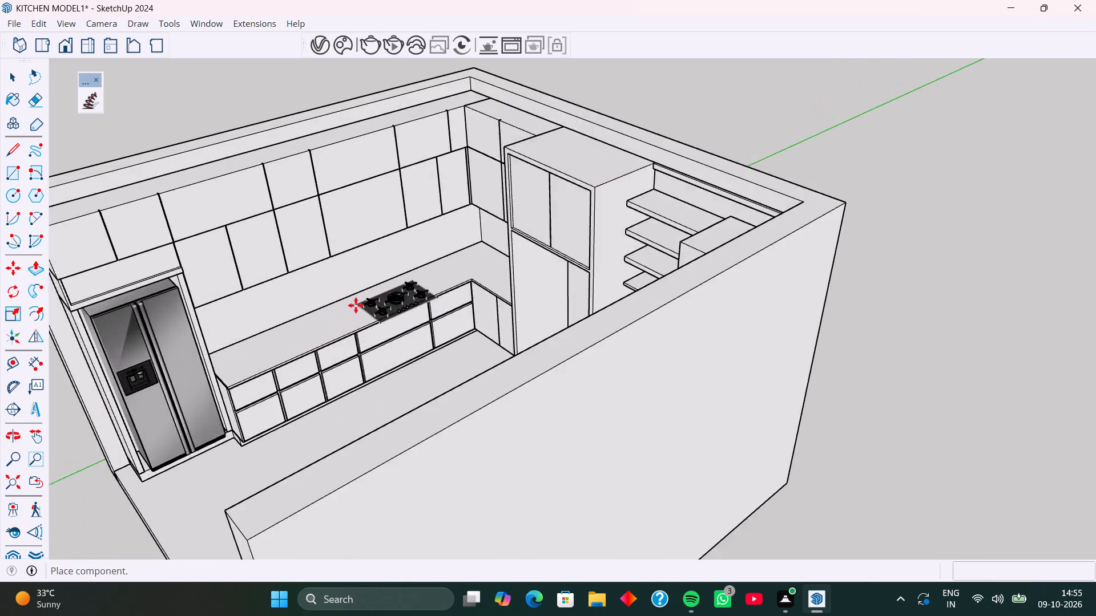
pyautogui.scroll(7, 356, 305)
pyautogui.moveTo(348, 307); pyautogui.dragTo(306, 300, button='middle')
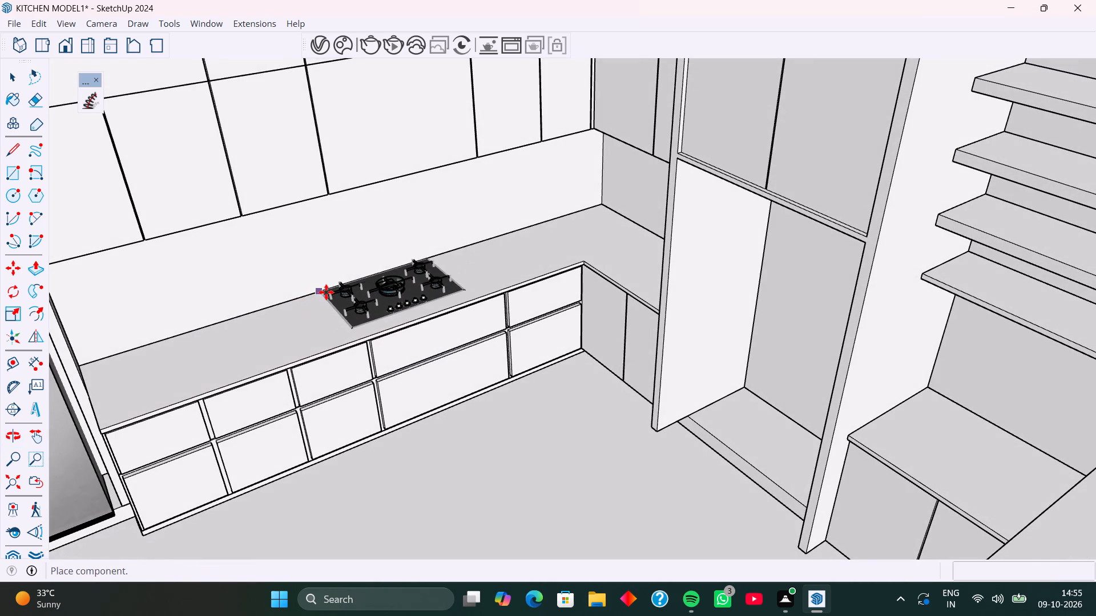
pyautogui.click(347, 289)
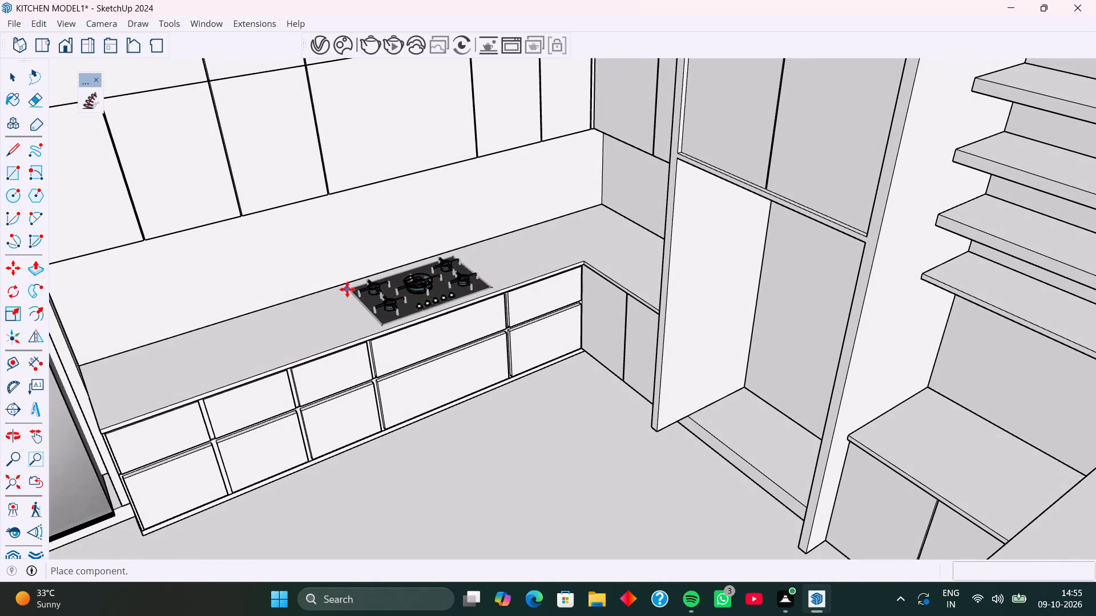
pyautogui.moveTo(377, 305); pyautogui.dragTo(476, 279, button='middle')
pyautogui.press('space')
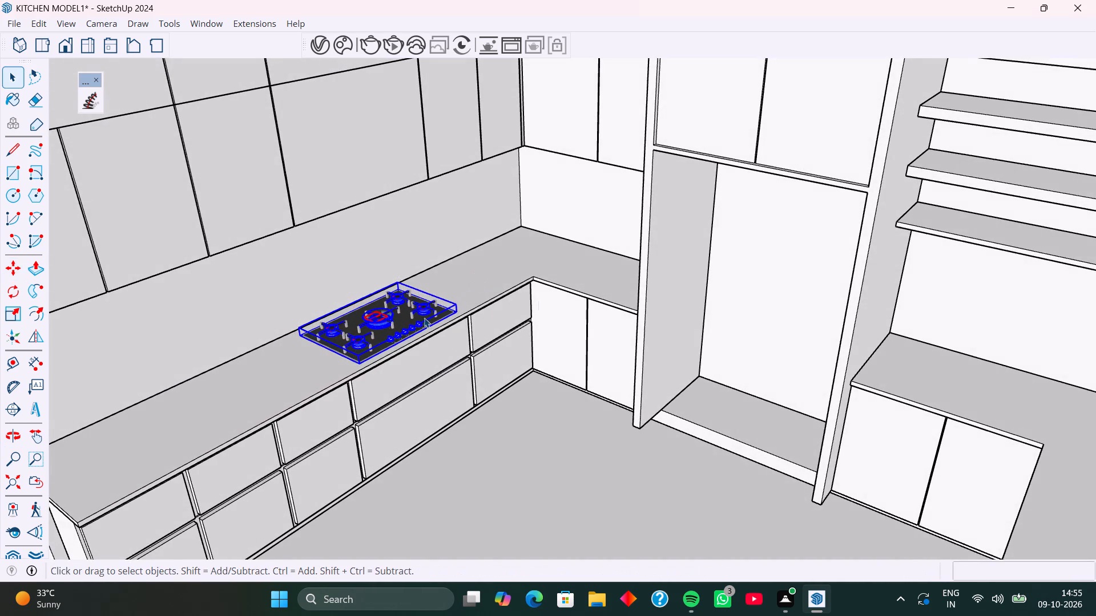
pyautogui.scroll(-5, 416, 332)
pyautogui.click(1040, 410)
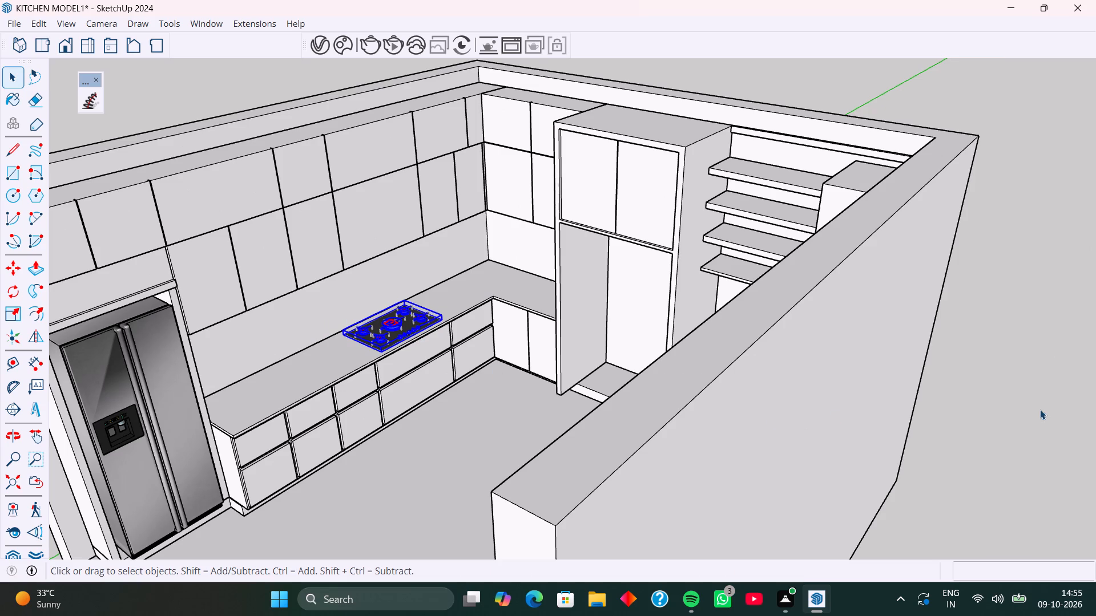
# Examine how the hob sits on the countertop and lines up with the wide drawers below.
pyautogui.scroll(8, 357, 325)
pyautogui.moveTo(425, 364); pyautogui.dragTo(493, 309, button='middle')
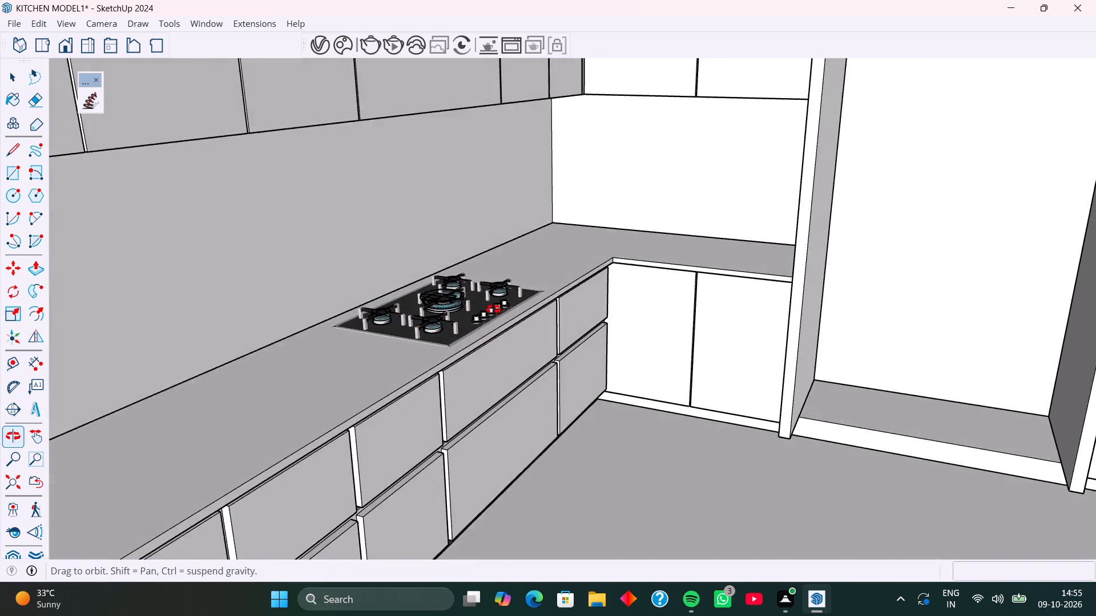
pyautogui.moveTo(493, 309); pyautogui.dragTo(470, 266, button='middle')
pyautogui.scroll(15, 445, 295)
pyautogui.moveTo(412, 287); pyautogui.dragTo(377, 293, button='middle')
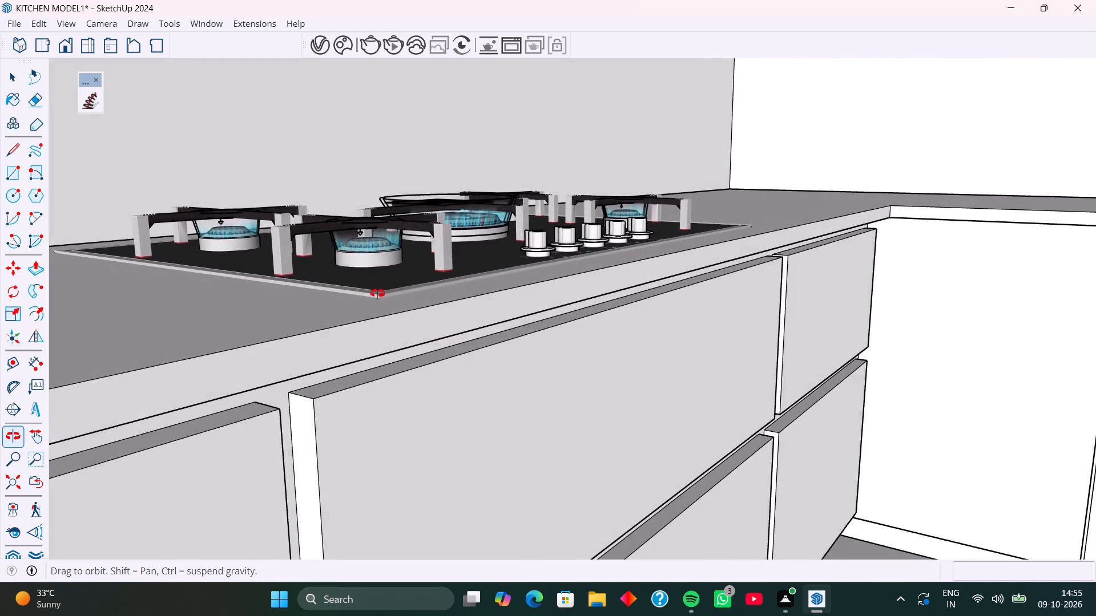
pyautogui.moveTo(377, 293); pyautogui.dragTo(377, 293, button='middle')
pyautogui.scroll(7, 377, 295)
pyautogui.moveTo(377, 295); pyautogui.dragTo(288, 305, button='middle')
pyautogui.scroll(-9, 377, 313)
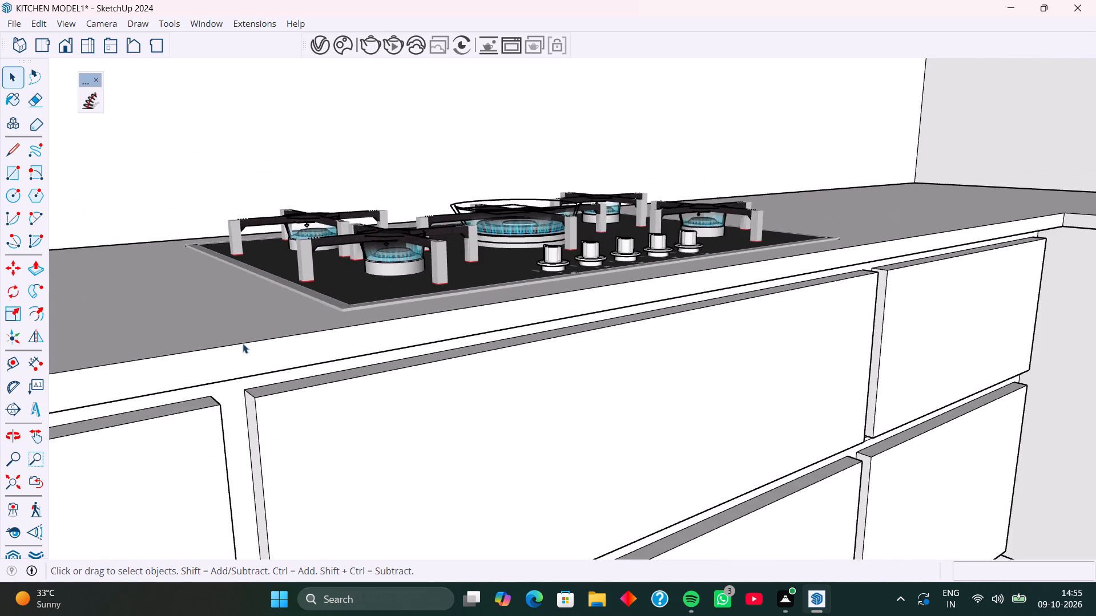
pyautogui.scroll(-6, 243, 343)
pyautogui.moveTo(325, 366); pyautogui.dragTo(219, 384, button='middle')
pyautogui.moveTo(341, 399); pyautogui.dragTo(235, 421, button='middle')
pyautogui.moveTo(317, 406); pyautogui.dragTo(329, 406, button='middle')
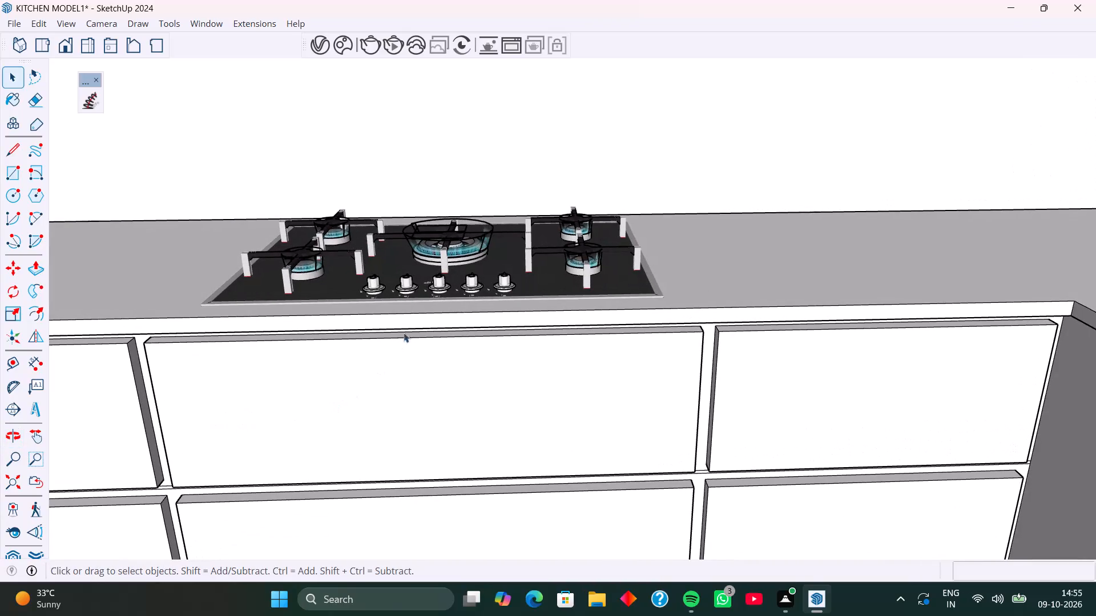
# Move the hob about 3/4" along the counter towards the fridge, from its front corner.
pyautogui.moveTo(475, 338); pyautogui.dragTo(462, 428, button='middle')
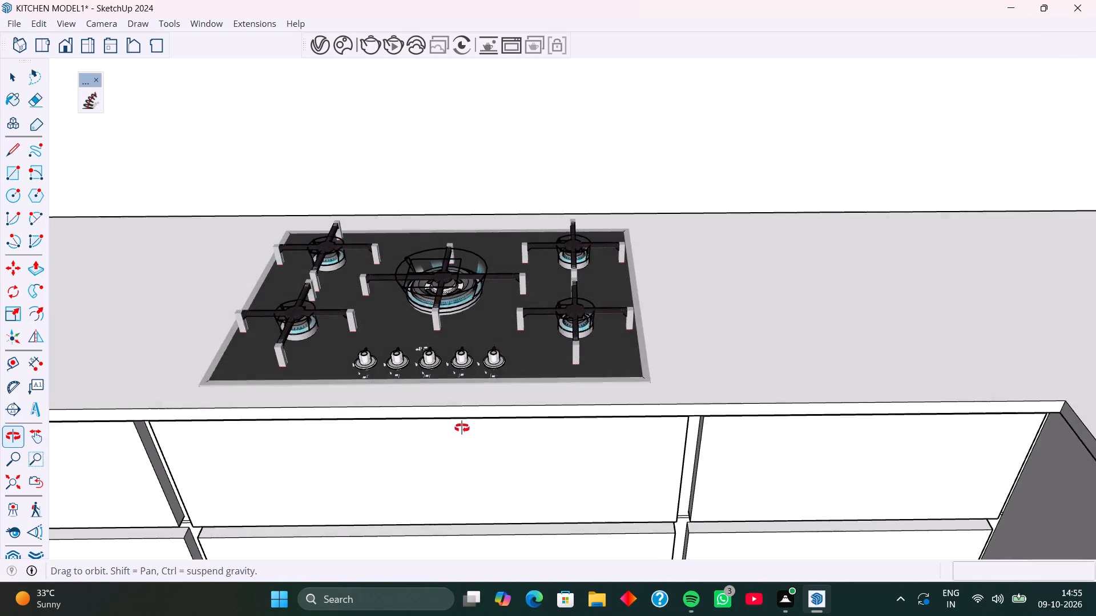
pyautogui.moveTo(462, 428); pyautogui.dragTo(453, 456, button='middle')
pyautogui.click(535, 384)
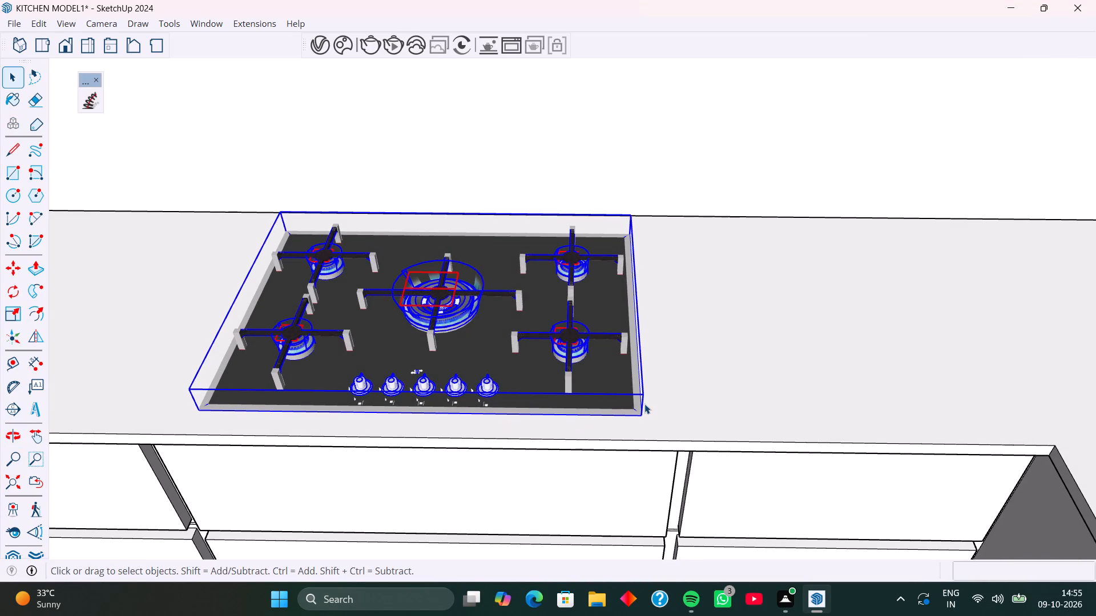
pyautogui.press('m')
pyautogui.click(640, 415)
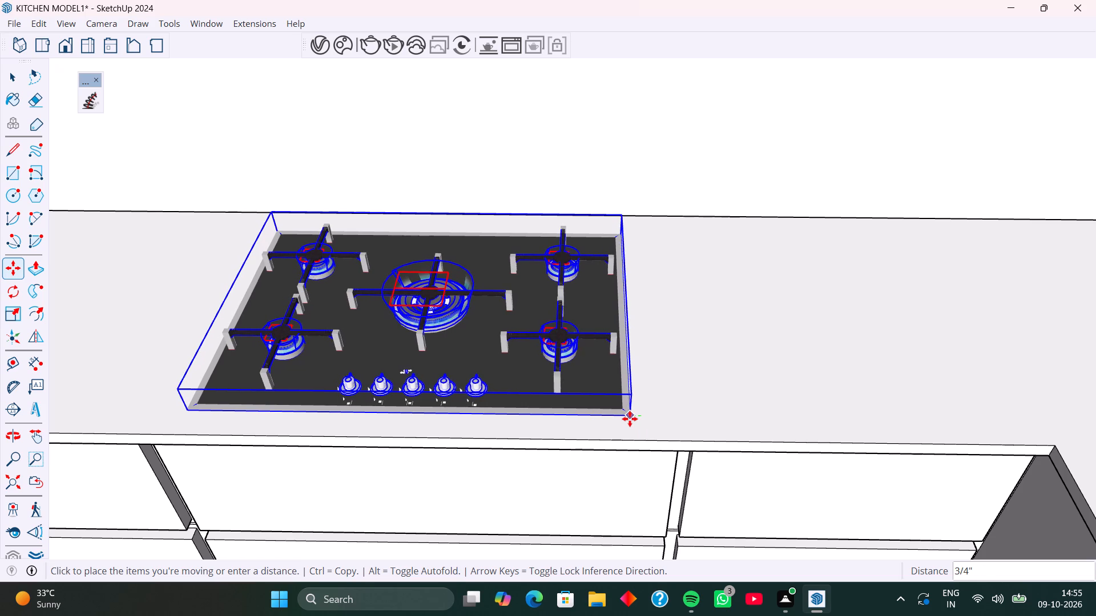
pyautogui.click(630, 419)
# Nudge the hob along the vertical axis from its front corner to seat it on the countertop, and deselect it.
pyautogui.moveTo(601, 407); pyautogui.dragTo(609, 339, button='middle')
pyautogui.scroll(7, 632, 343)
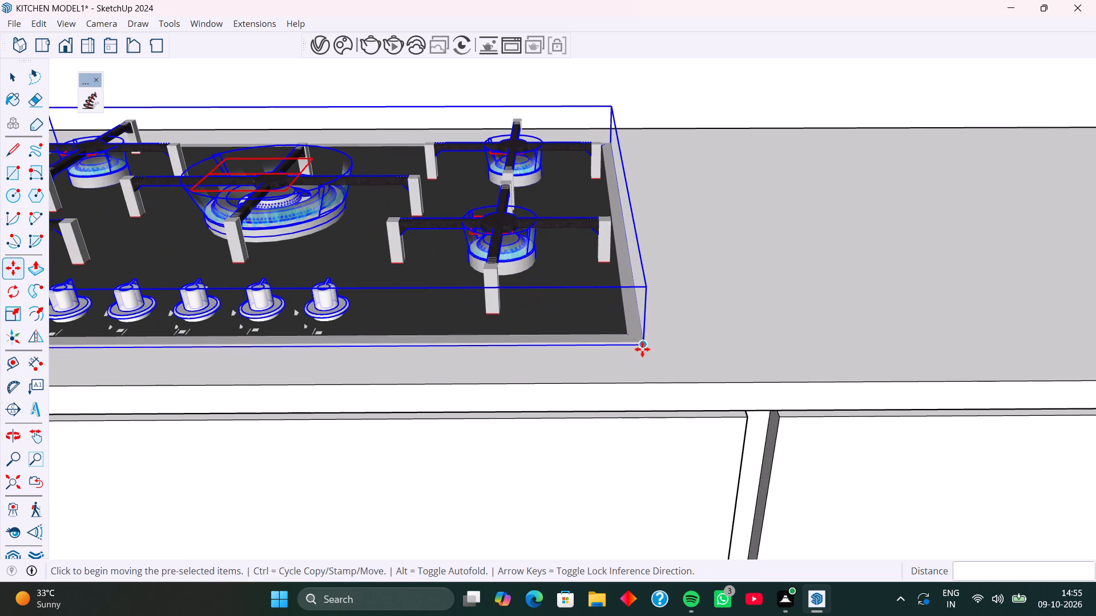
pyautogui.click(644, 345)
pyautogui.press('Up')
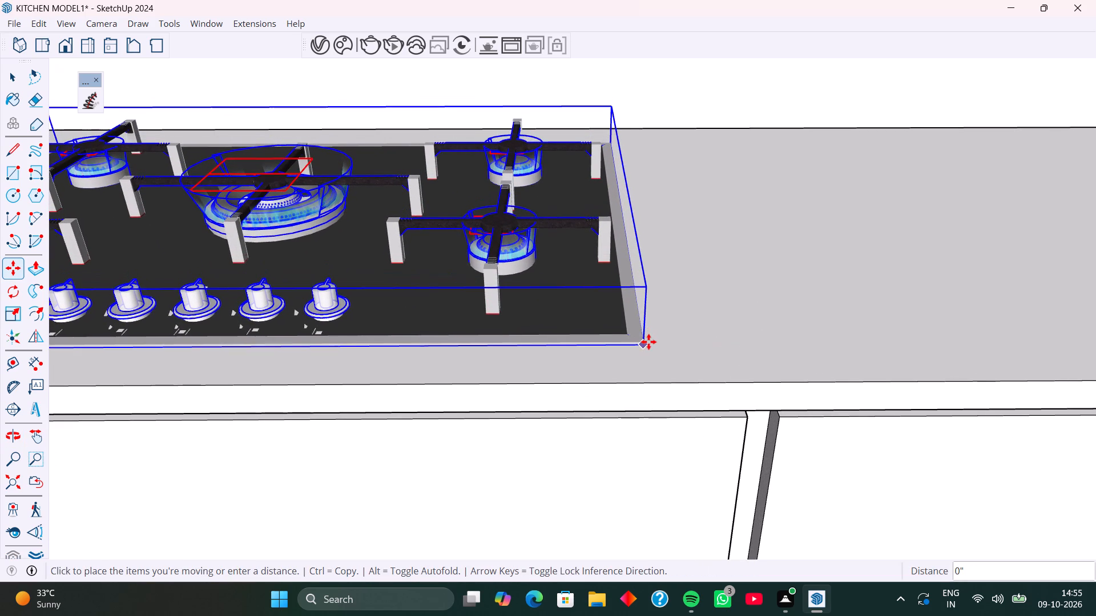
pyautogui.click(648, 342)
pyautogui.press('space')
pyautogui.scroll(-8, 599, 311)
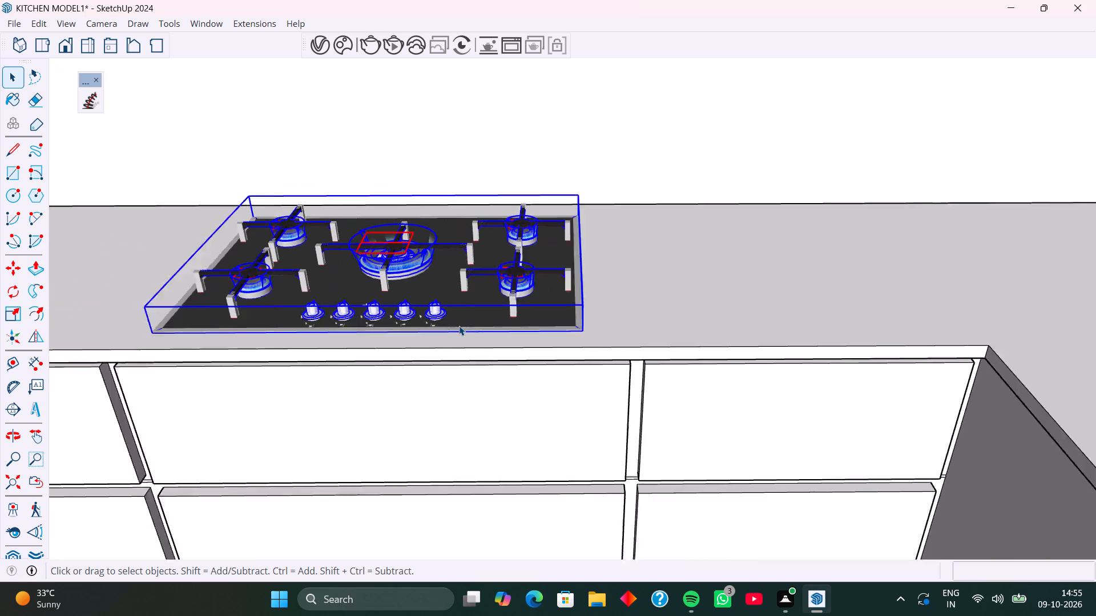
pyautogui.scroll(-16, 459, 326)
pyautogui.click(880, 204)
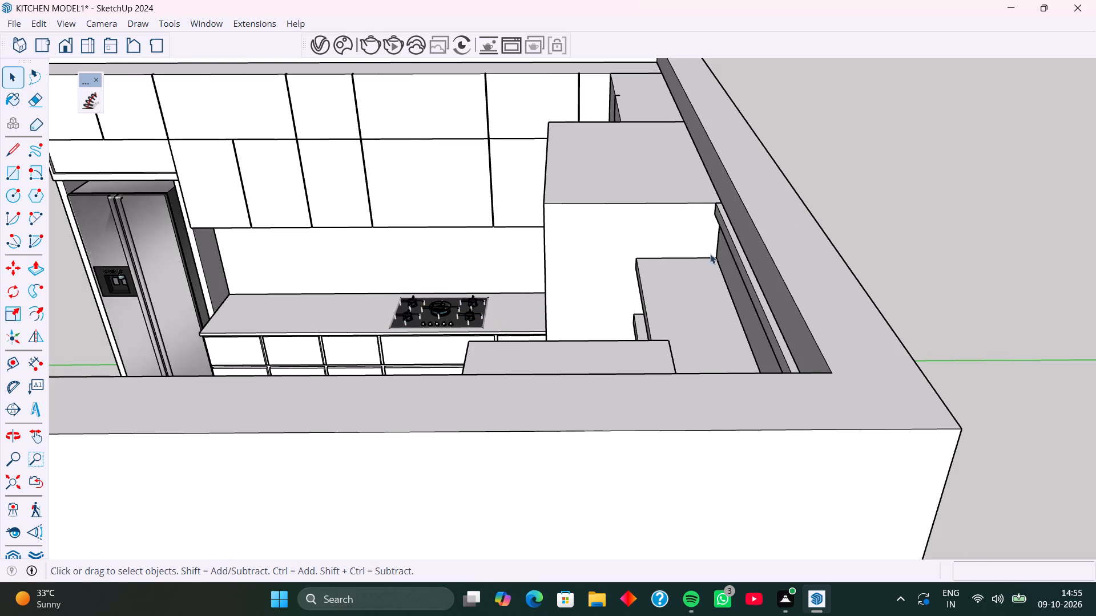
# Examine the kitchen from above and from the open side, including the hob counter, tall unit and open shelves.
pyautogui.moveTo(430, 330); pyautogui.dragTo(586, 302, button='middle')
pyautogui.keyDown('shift'); pyautogui.moveTo(290, 398); pyautogui.dragTo(300, 257, button='middle'); pyautogui.keyUp('shift')
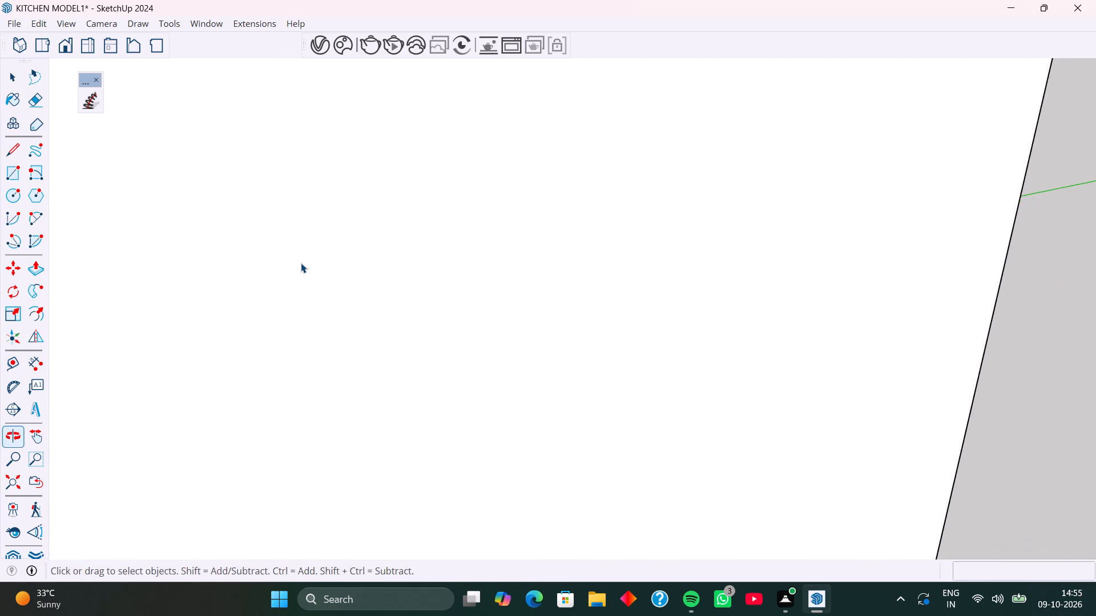
pyautogui.moveTo(301, 263); pyautogui.dragTo(543, 345, button='middle')
pyautogui.scroll(-7, 389, 321)
pyautogui.keyDown('shift'); pyautogui.moveTo(317, 349); pyautogui.dragTo(395, 242, button='middle'); pyautogui.keyUp('shift')
pyautogui.moveTo(378, 305); pyautogui.dragTo(418, 311, button='middle')
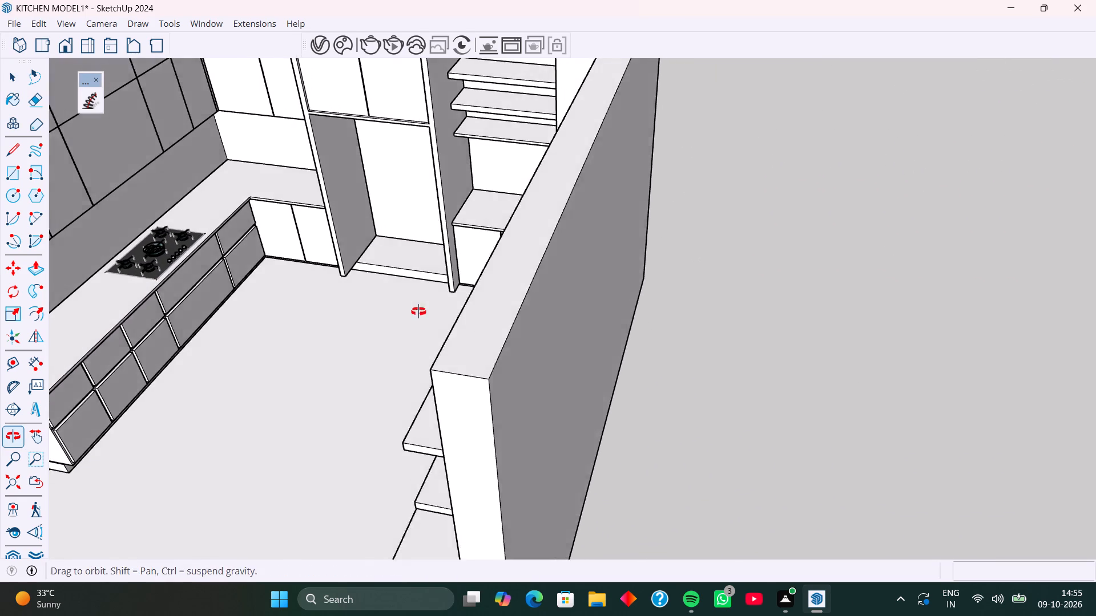
pyautogui.moveTo(418, 311); pyautogui.dragTo(422, 312, button='middle')
pyautogui.moveTo(346, 301); pyautogui.dragTo(378, 273, button='middle')
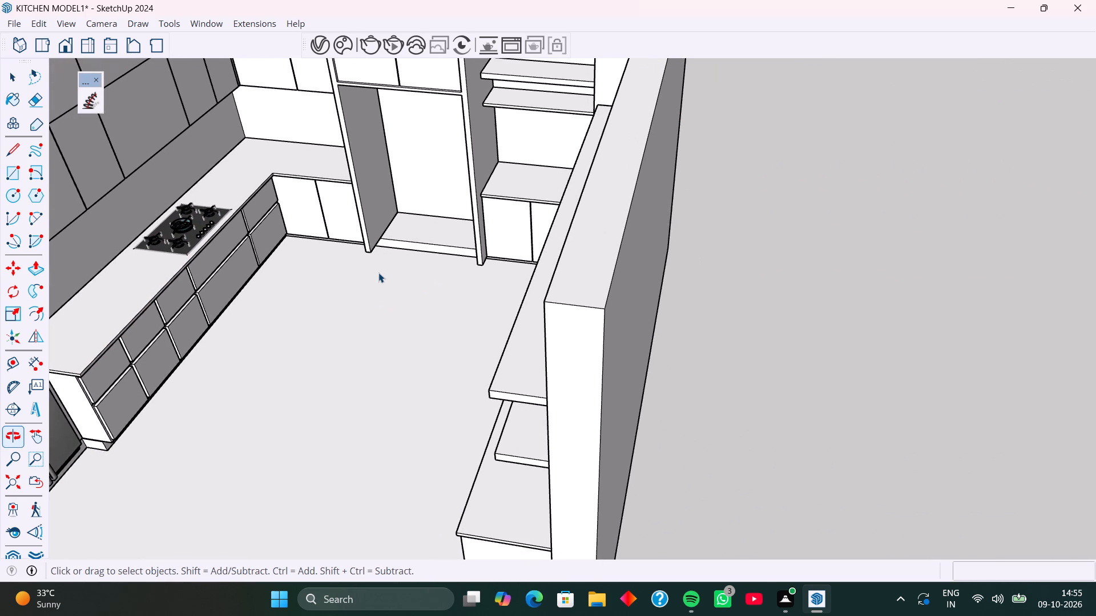
# Search 3D Warehouse for "fridge".
pyautogui.click(211, 22)
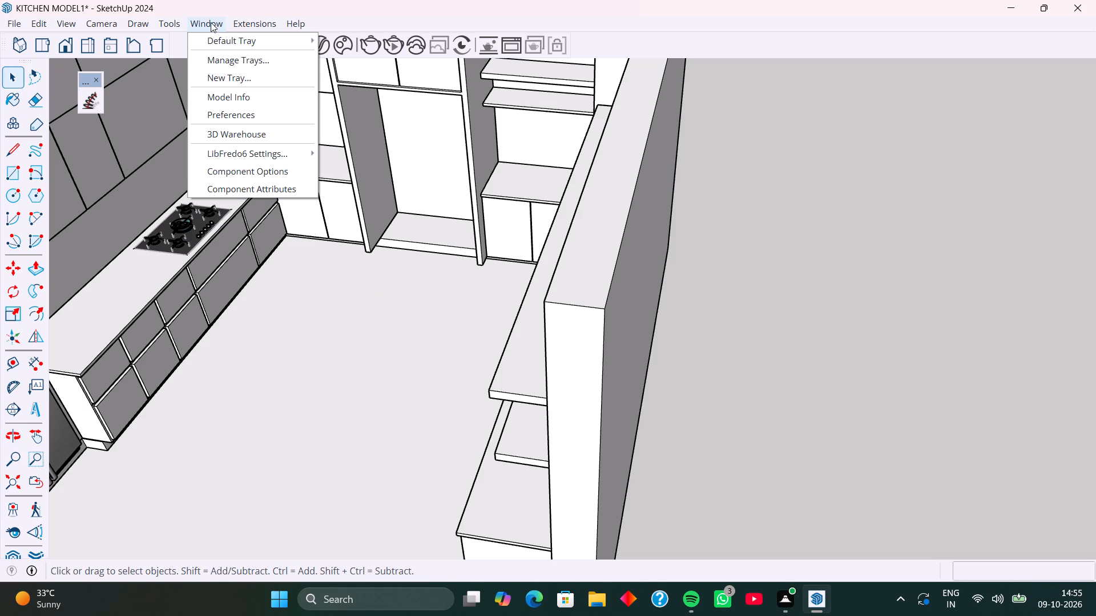
pyautogui.click(259, 132)
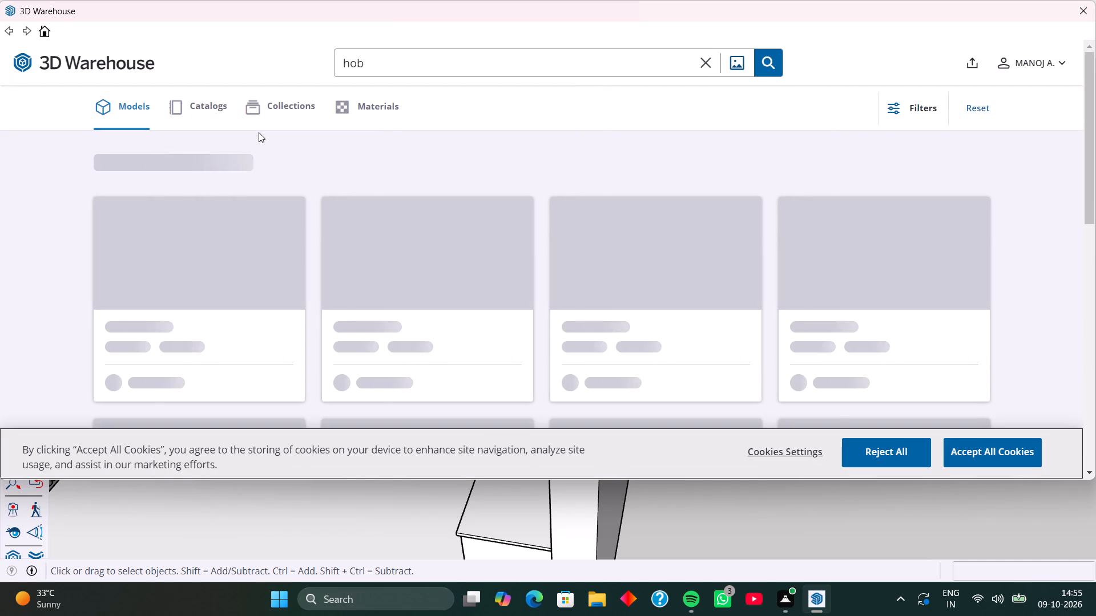
pyautogui.click(479, 61)
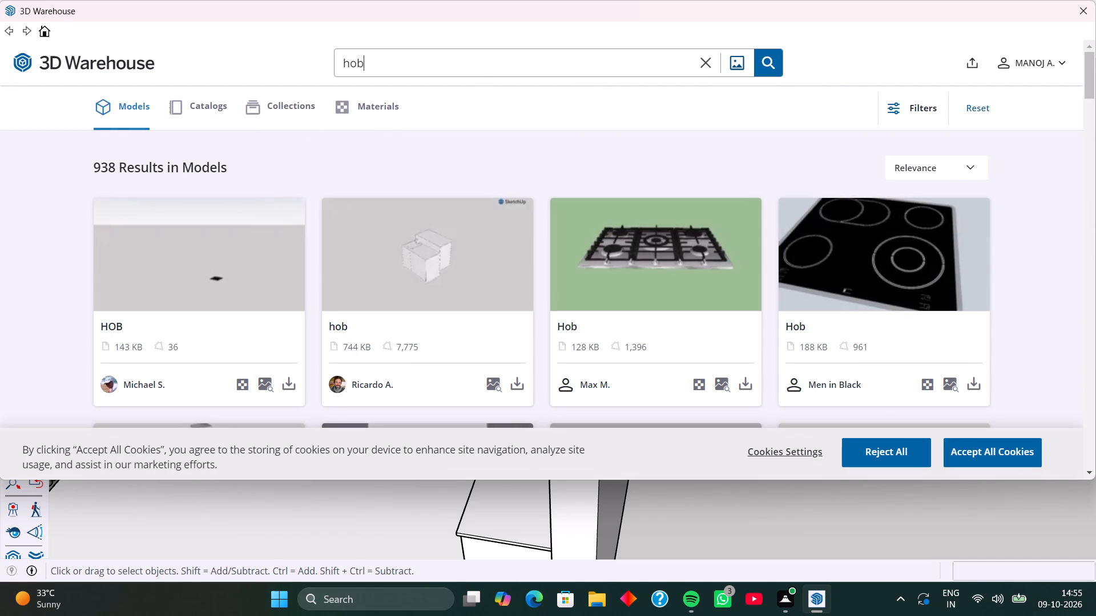
pyautogui.press('BackSpace')
pyautogui.press('BackSpace')
pyautogui.press('BackSpace')
pyautogui.press('BackSpace')
pyautogui.press('BackSpace')
pyautogui.press('BackSpace')
pyautogui.press('BackSpace')
pyautogui.press('BackSpace')
pyautogui.press('BackSpace')
pyautogui.press('BackSpace')
pyautogui.press('BackSpace')
pyautogui.press('BackSpace')
pyautogui.write('fridge')
pyautogui.press('Return')
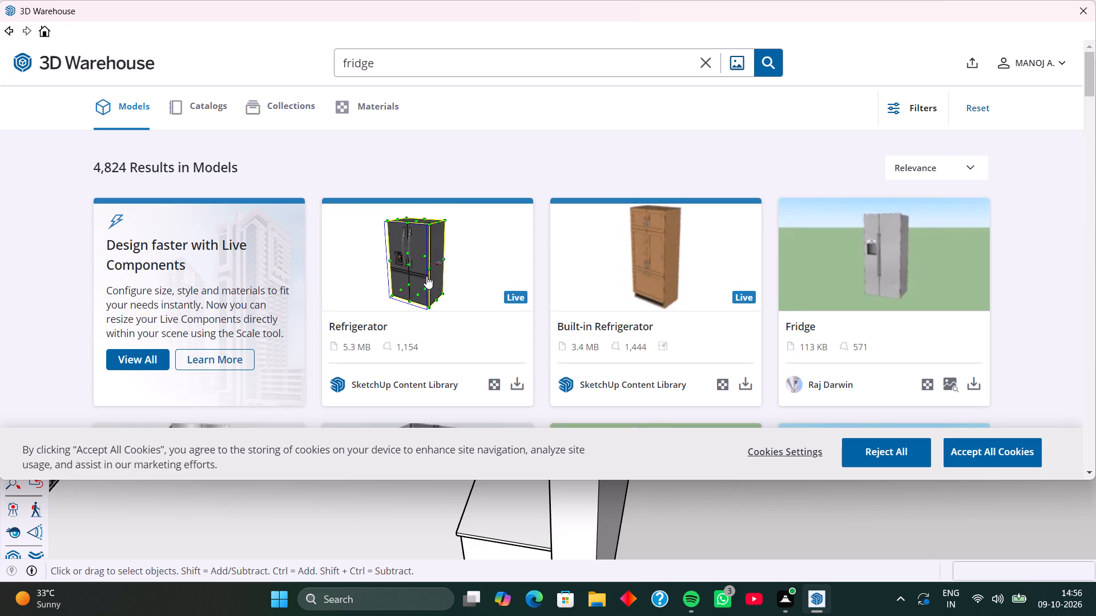
# Insert the 938 KB two-door Fridge model from the search results at the base of the tall unit's open niche.
pyautogui.scroll(-6, 454, 277)
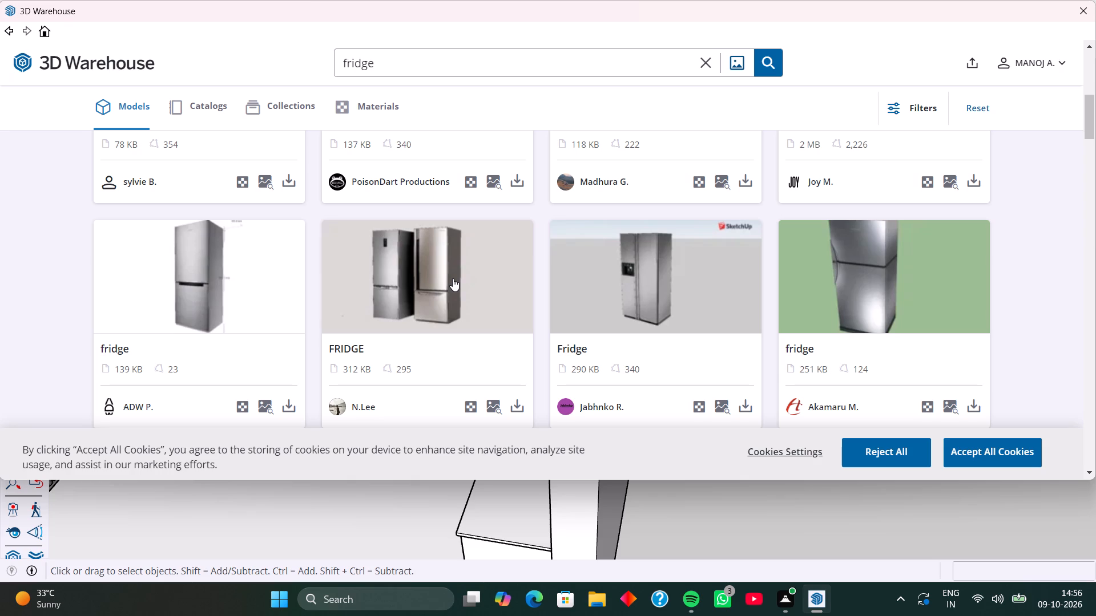
pyautogui.scroll(-4, 466, 194)
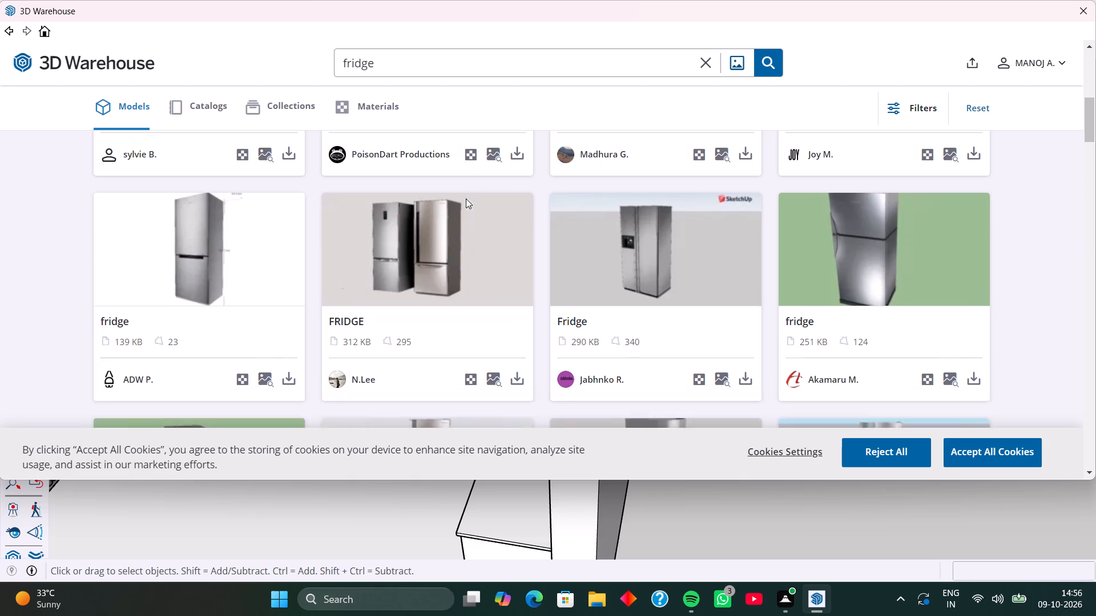
pyautogui.scroll(-2, 466, 198)
pyautogui.scroll(-2, 721, 232)
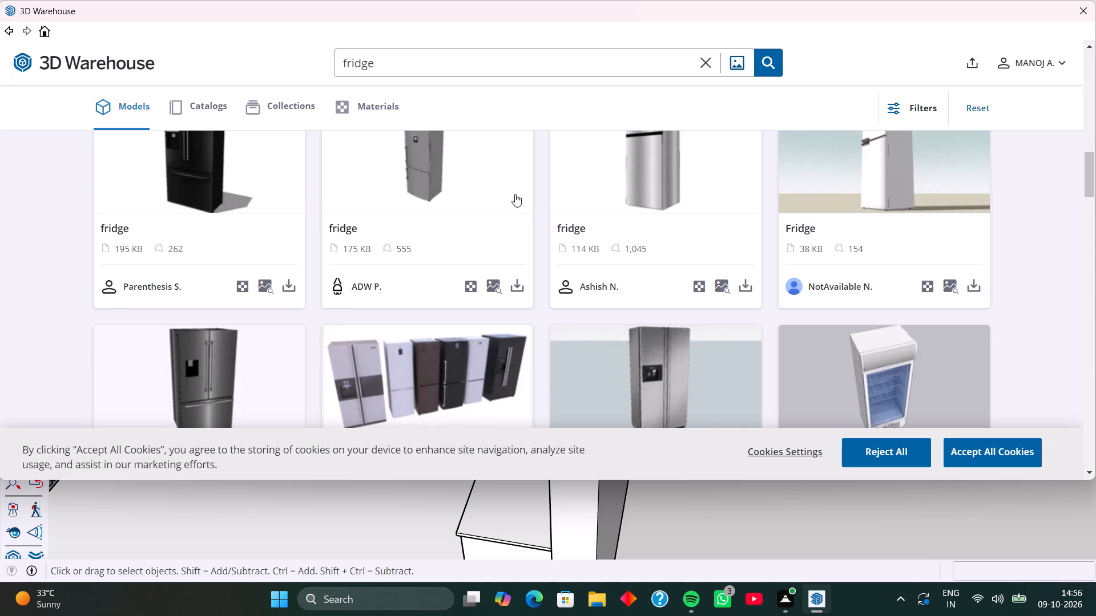
pyautogui.scroll(-2, 589, 236)
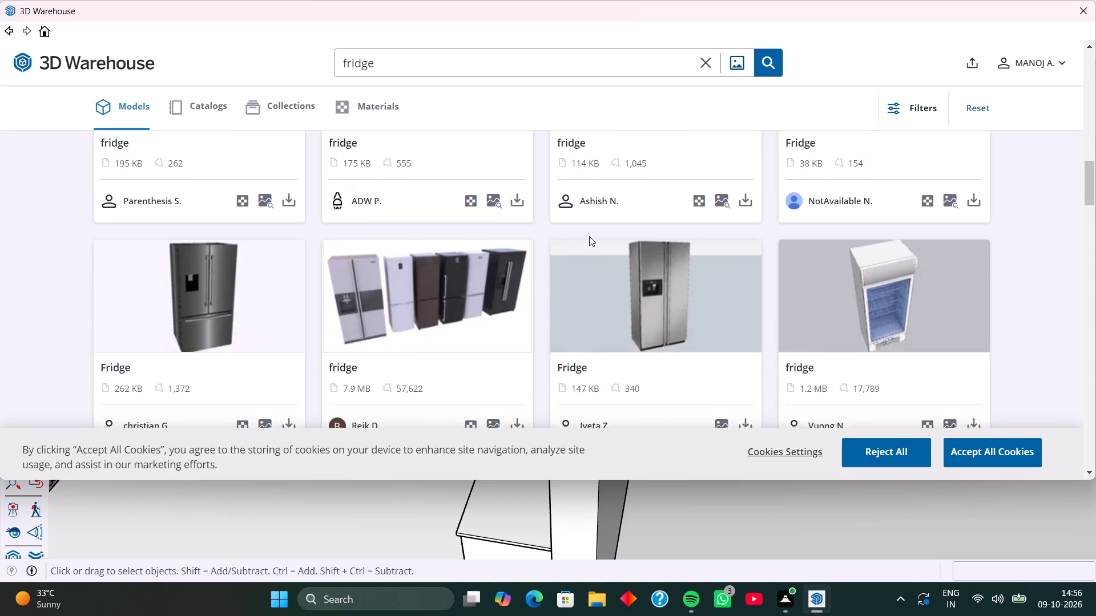
pyautogui.scroll(-4, 589, 236)
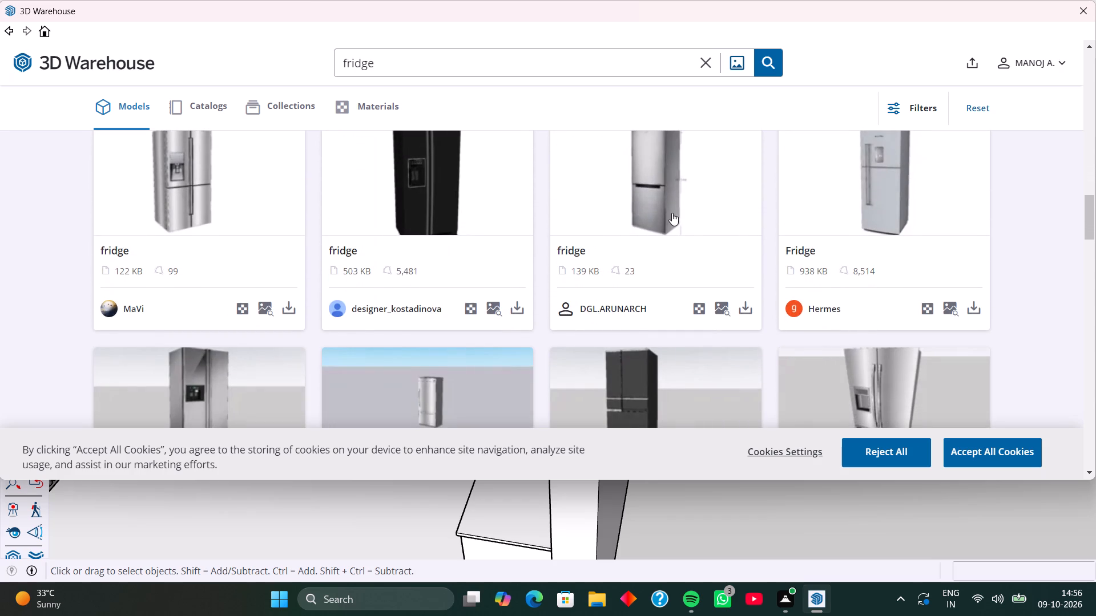
pyautogui.scroll(-2, 672, 213)
pyautogui.scroll(3, 676, 217)
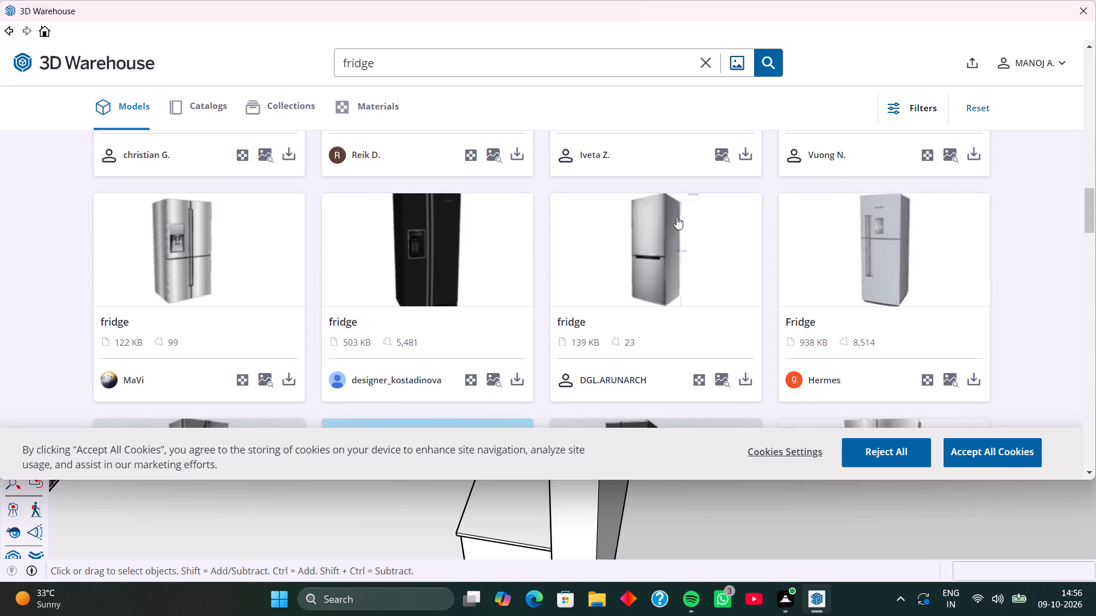
pyautogui.scroll(-1, 767, 253)
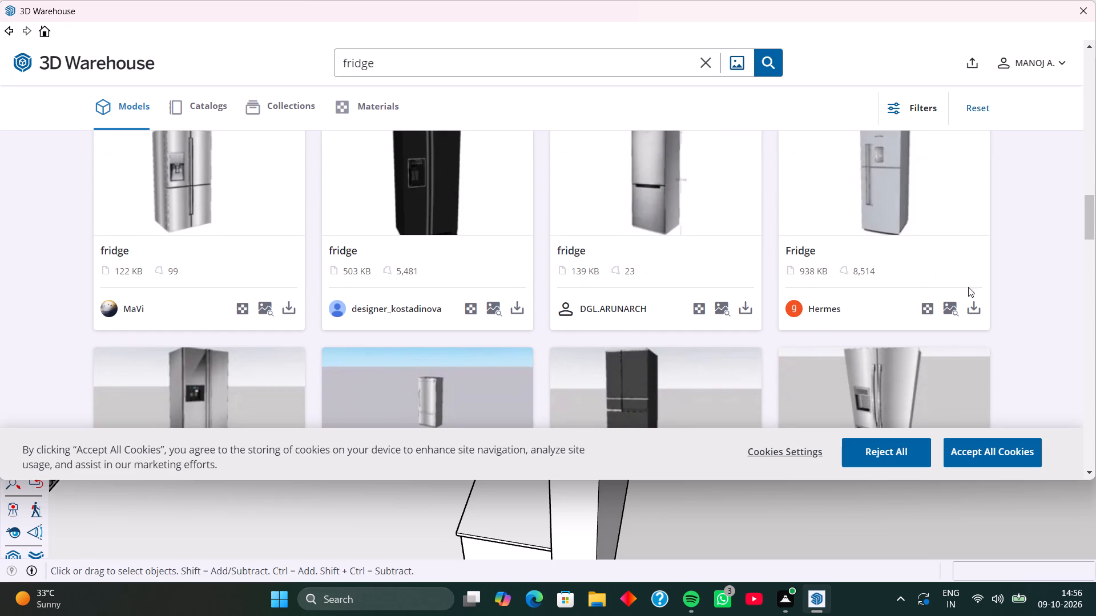
pyautogui.click(977, 309)
pyautogui.click(515, 260)
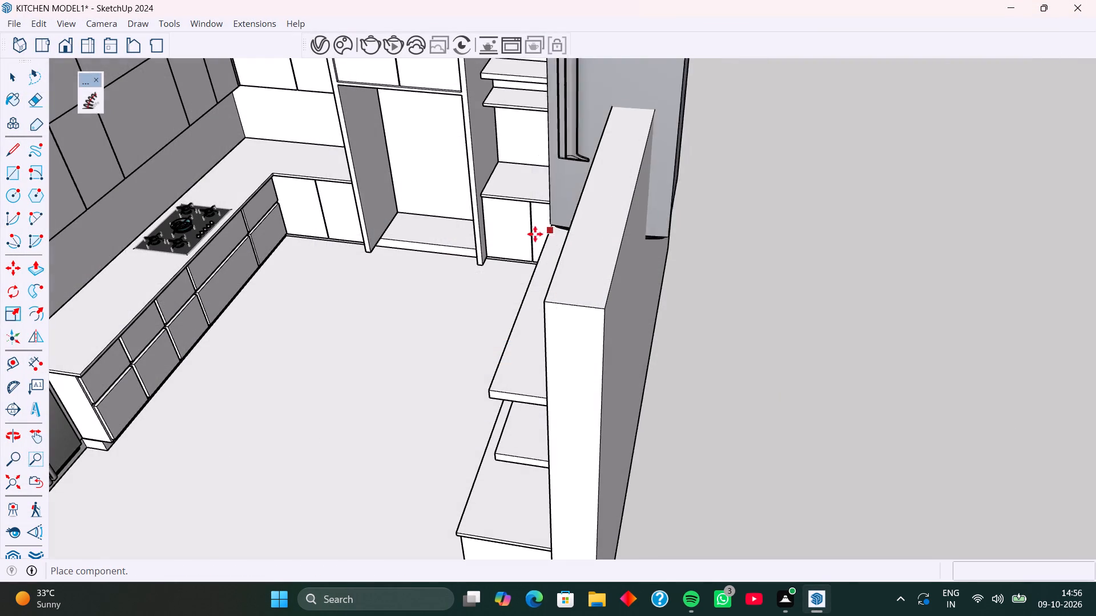
pyautogui.moveTo(397, 254); pyautogui.dragTo(469, 248, button='middle')
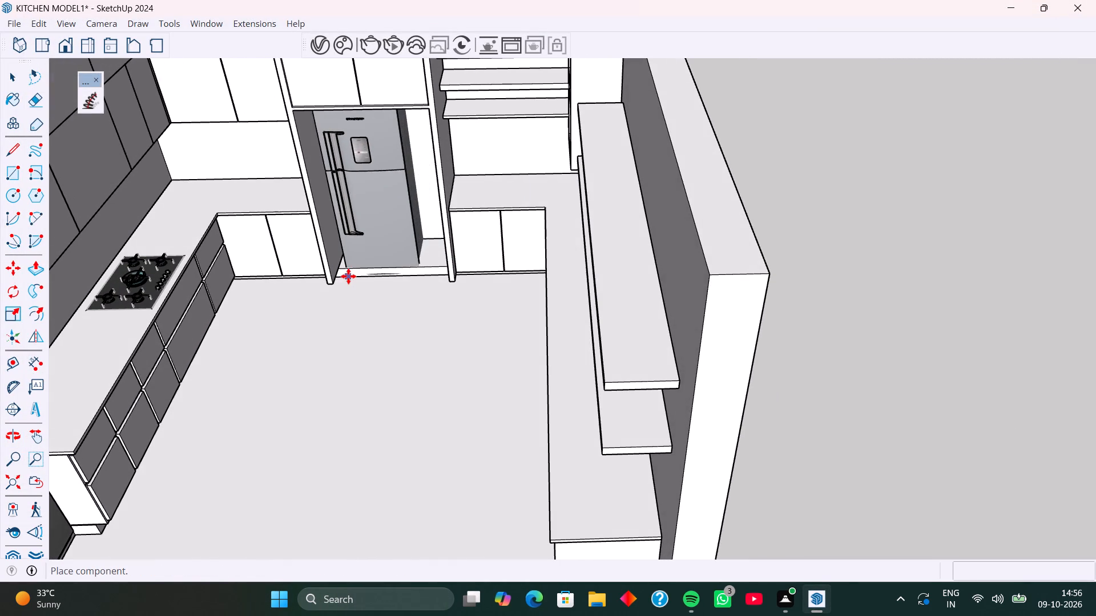
pyautogui.click(343, 272)
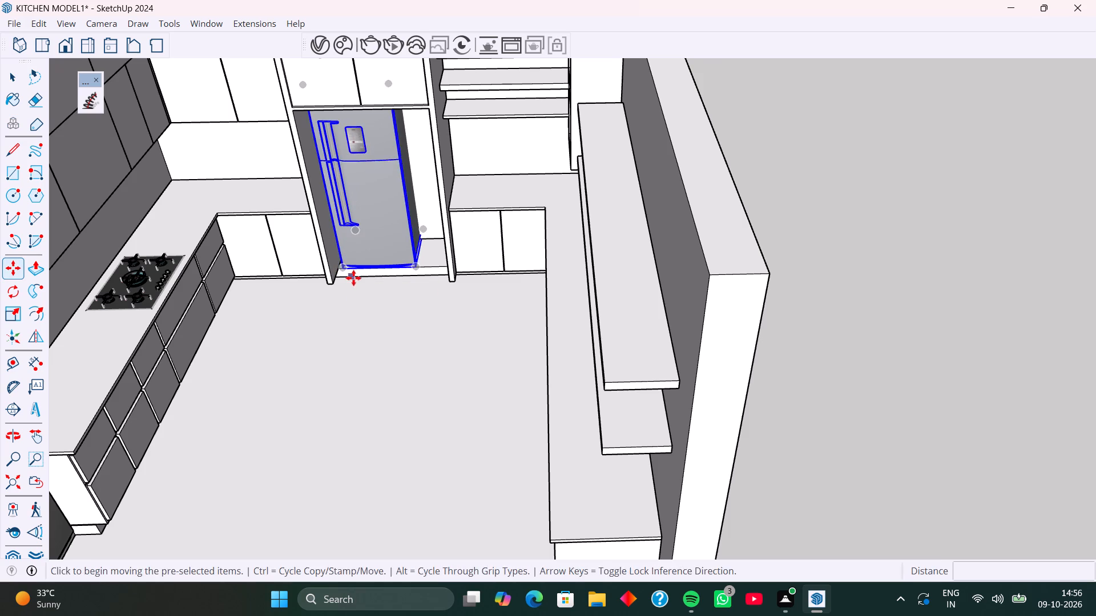
# Move the fridge about 1 5/16" from its front bottom corner, towards the niche's side panel on the hob side.
pyautogui.moveTo(356, 275); pyautogui.dragTo(421, 270, button='middle')
pyautogui.scroll(-4, 320, 249)
pyautogui.moveTo(319, 266); pyautogui.dragTo(345, 212, button='middle')
pyautogui.scroll(4, 314, 293)
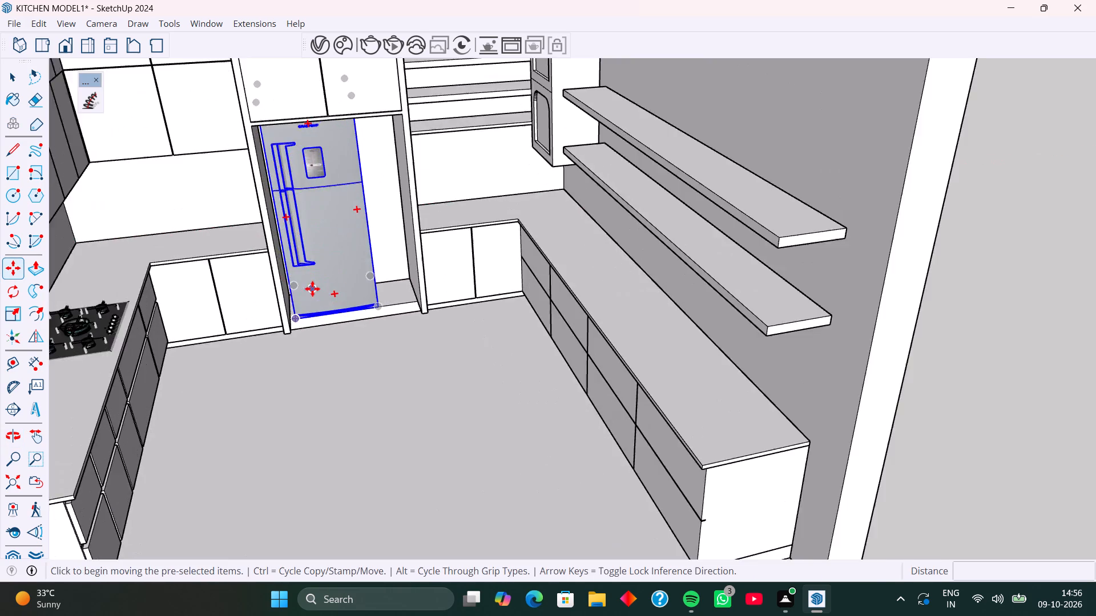
pyautogui.scroll(5, 312, 289)
pyautogui.moveTo(316, 289); pyautogui.dragTo(312, 188, button='middle')
pyautogui.scroll(1, 312, 198)
pyautogui.scroll(7, 307, 296)
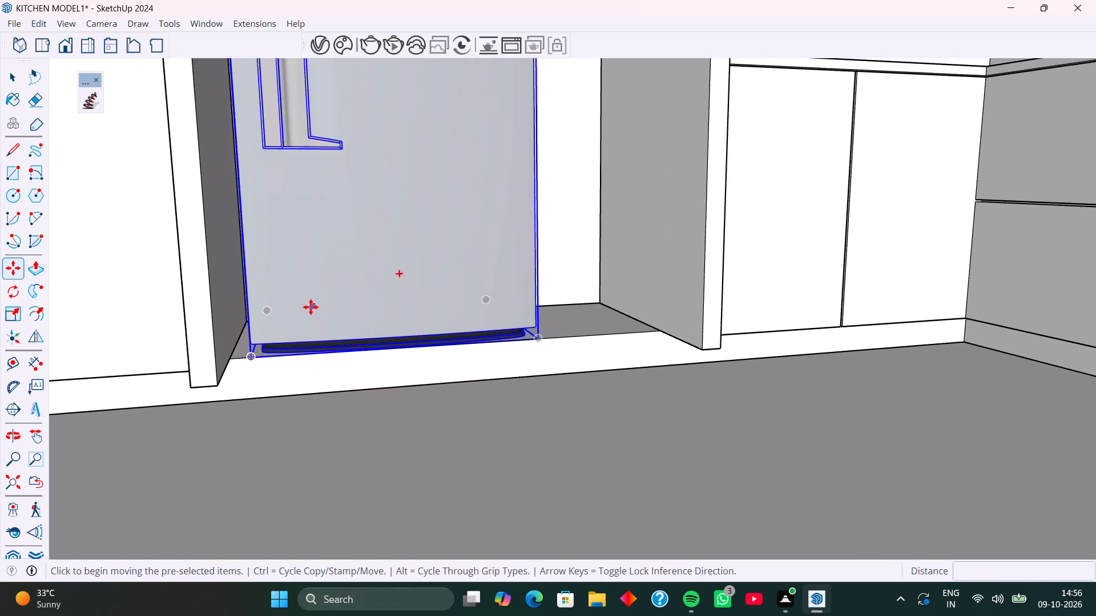
pyautogui.moveTo(311, 307); pyautogui.dragTo(345, 312, button='middle')
pyautogui.scroll(1, 345, 312)
pyautogui.scroll(-7, 362, 290)
pyautogui.moveTo(365, 230); pyautogui.dragTo(353, 242, button='middle')
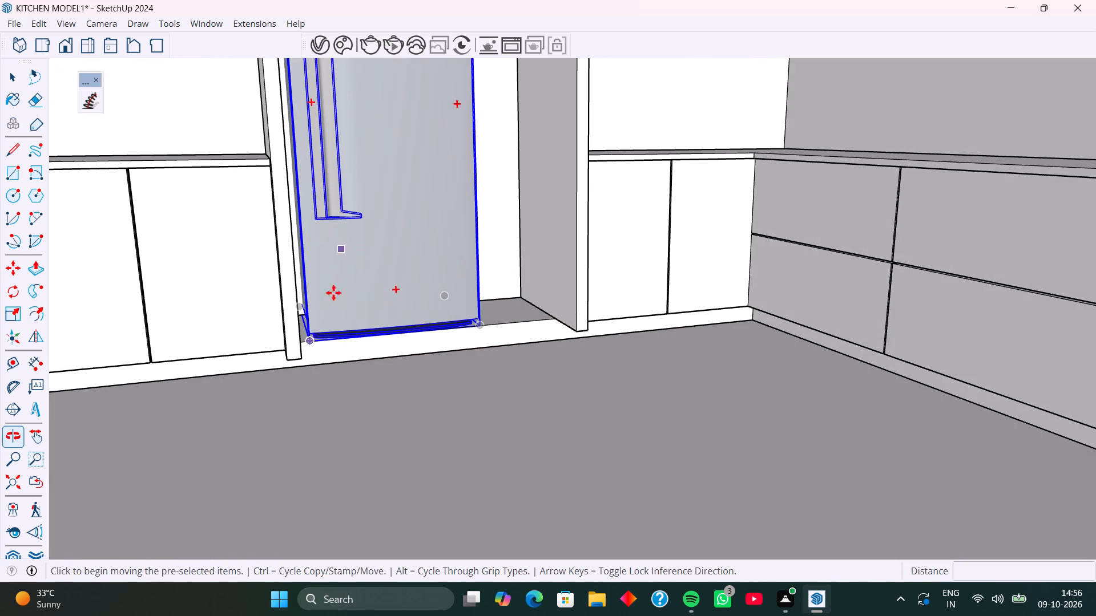
pyautogui.scroll(13, 315, 335)
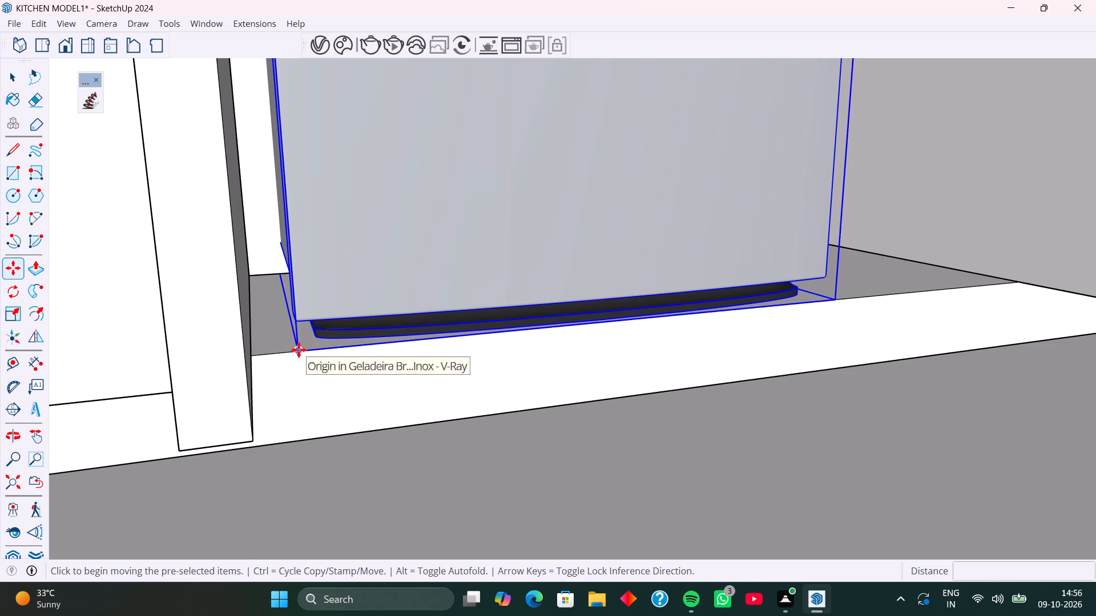
pyautogui.click(299, 350)
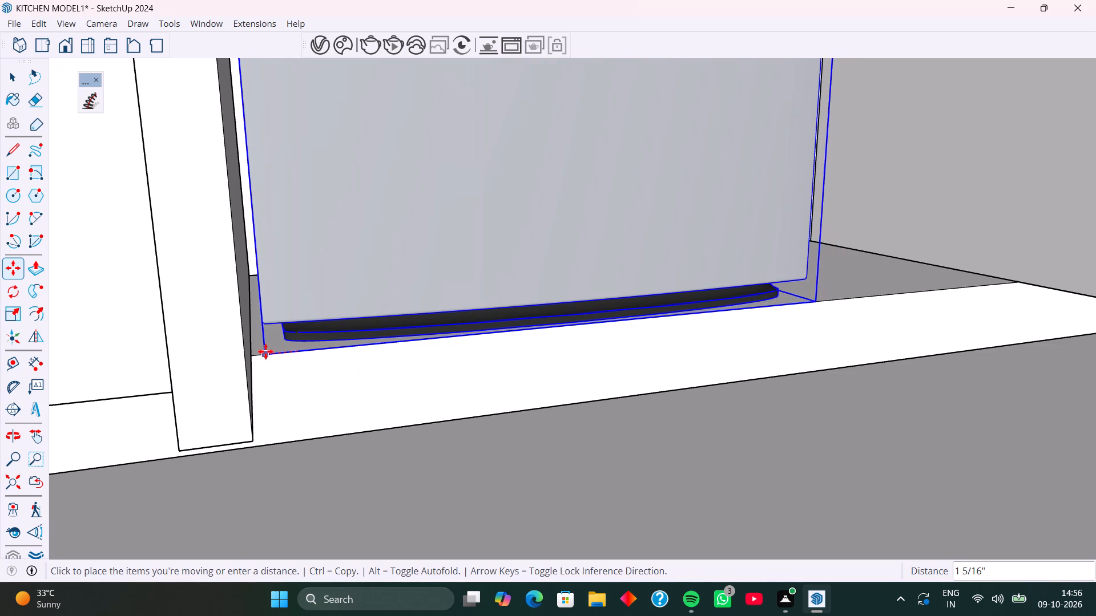
pyautogui.click(265, 351)
# With back edges displayed, scale the fridge down in height so its top sits below the niche's overhead cabinet.
pyautogui.scroll(-8, 335, 309)
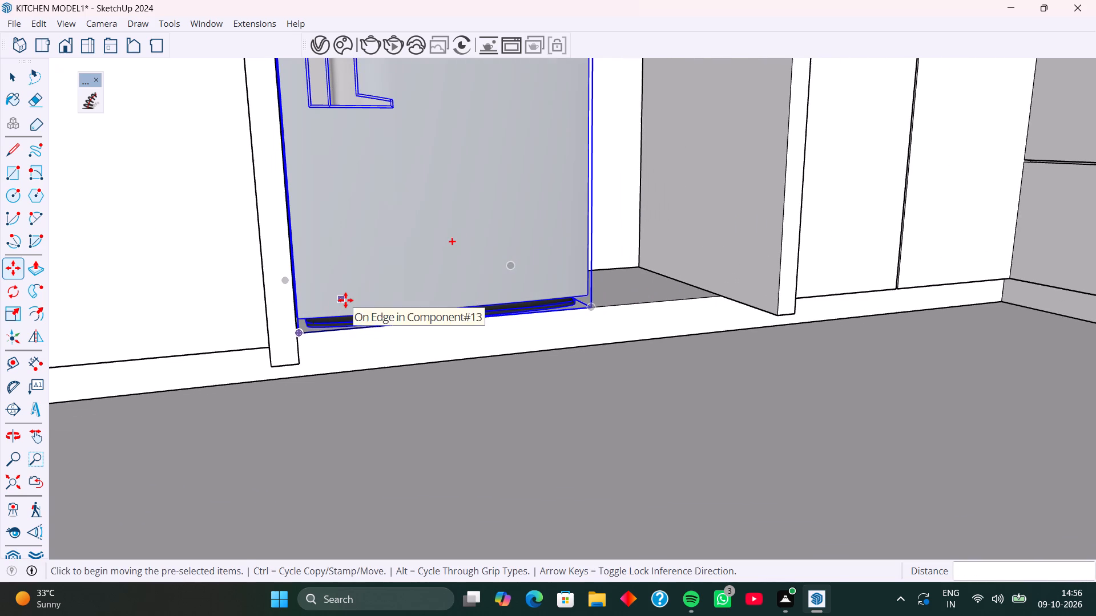
pyautogui.press('s')
pyautogui.scroll(-11, 366, 246)
pyautogui.moveTo(429, 161); pyautogui.dragTo(419, 221, button='middle')
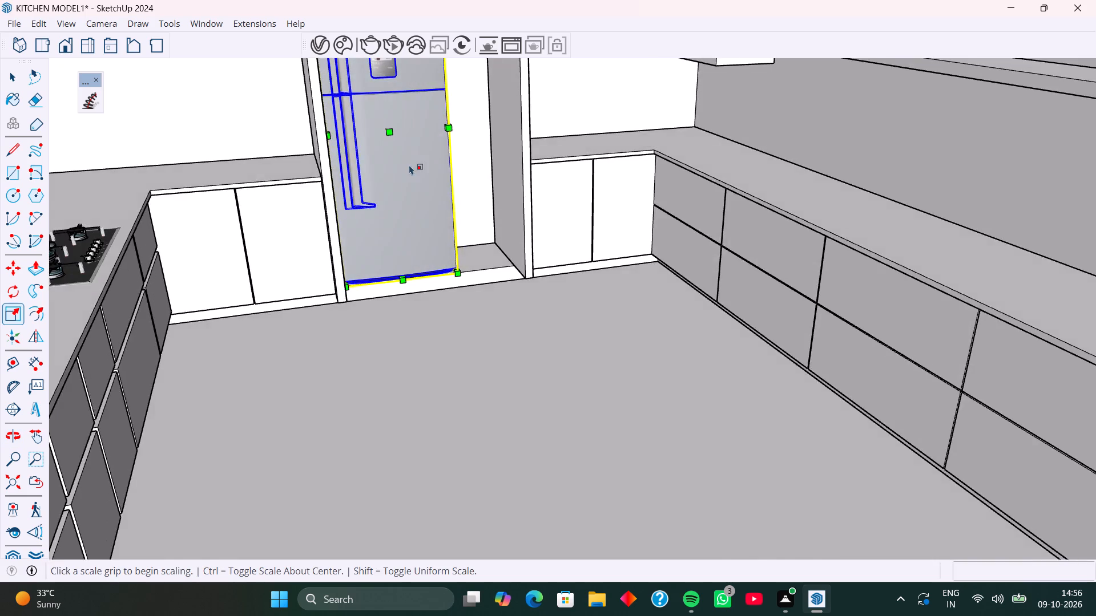
pyautogui.scroll(-5, 409, 165)
pyautogui.keyDown('shift'); pyautogui.moveTo(397, 118); pyautogui.dragTo(389, 281, button='middle'); pyautogui.keyUp('shift')
pyautogui.scroll(3, 378, 222)
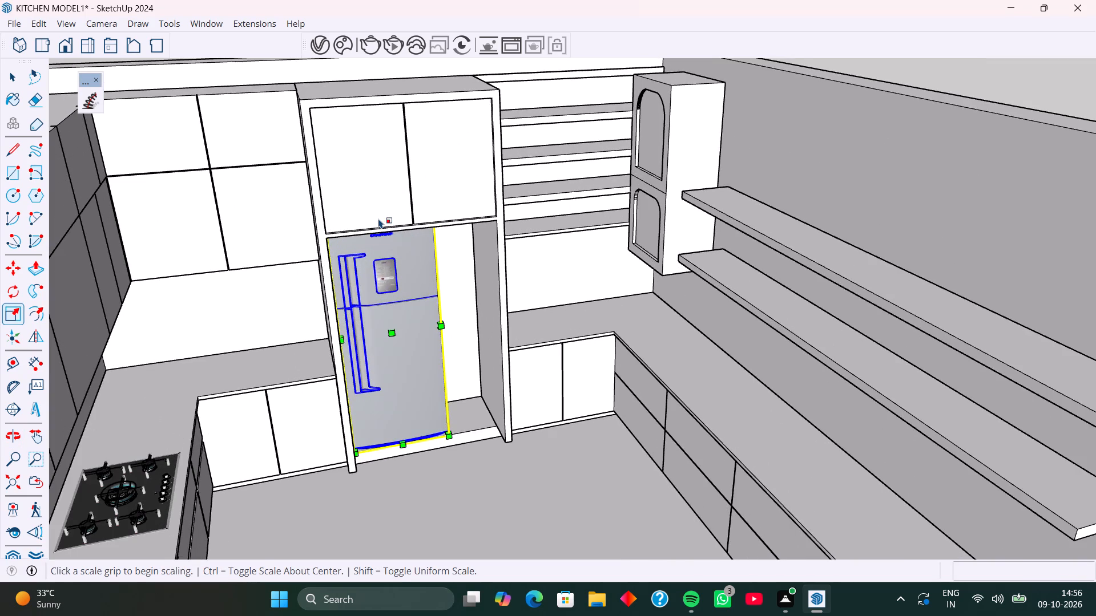
pyautogui.press('k')
pyautogui.click(372, 193)
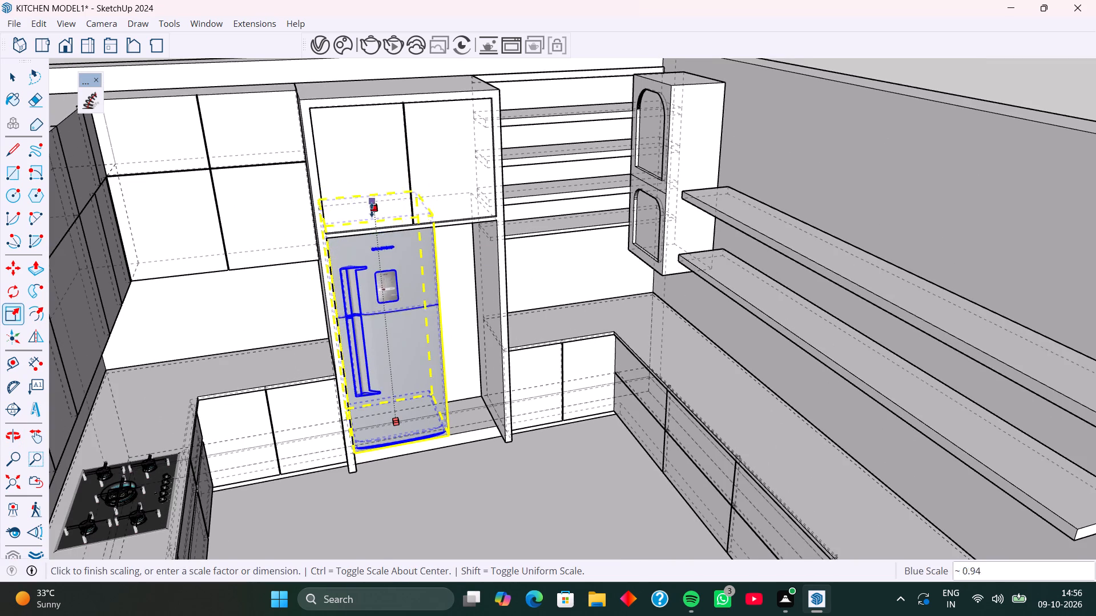
pyautogui.click(370, 245)
# Scale the fridge's depth by about 0.74 from its front face.
pyautogui.moveTo(393, 271); pyautogui.dragTo(361, 246, button='middle')
pyautogui.click(392, 324)
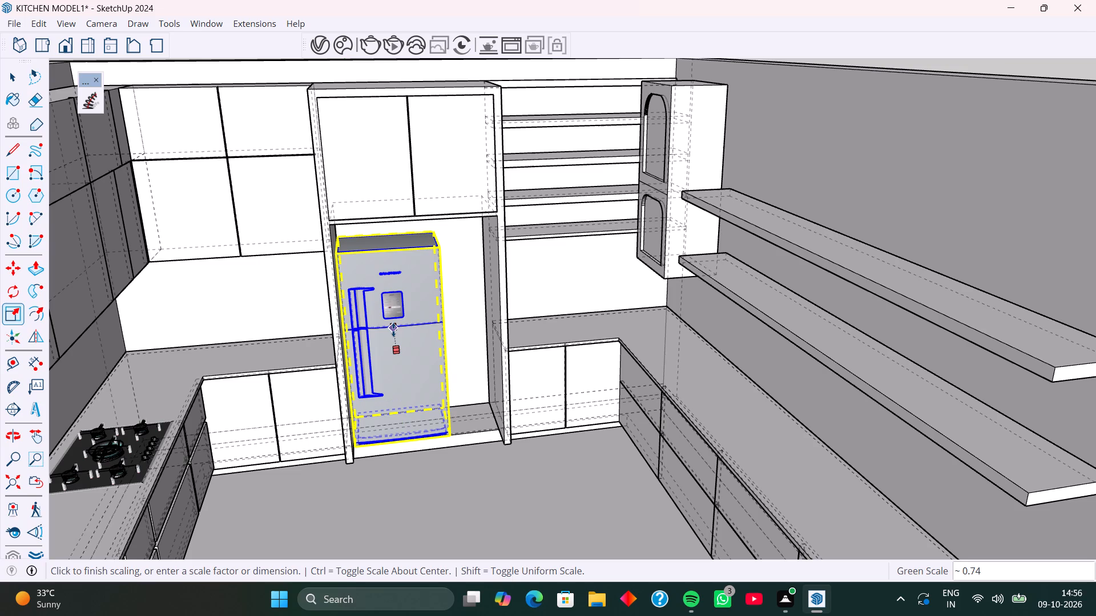
pyautogui.click(394, 330)
pyautogui.moveTo(426, 314); pyautogui.dragTo(372, 310, button='middle')
pyautogui.press('space')
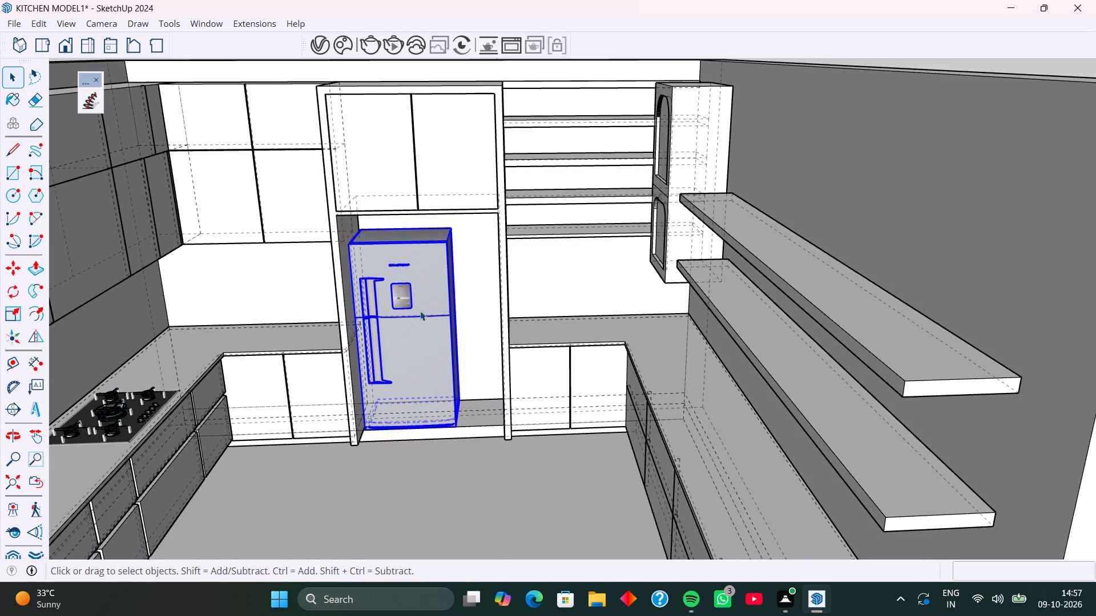
# Scale the fridge's height by 1.07 to bring its top up near the overhead cabinet.
pyautogui.press('s')
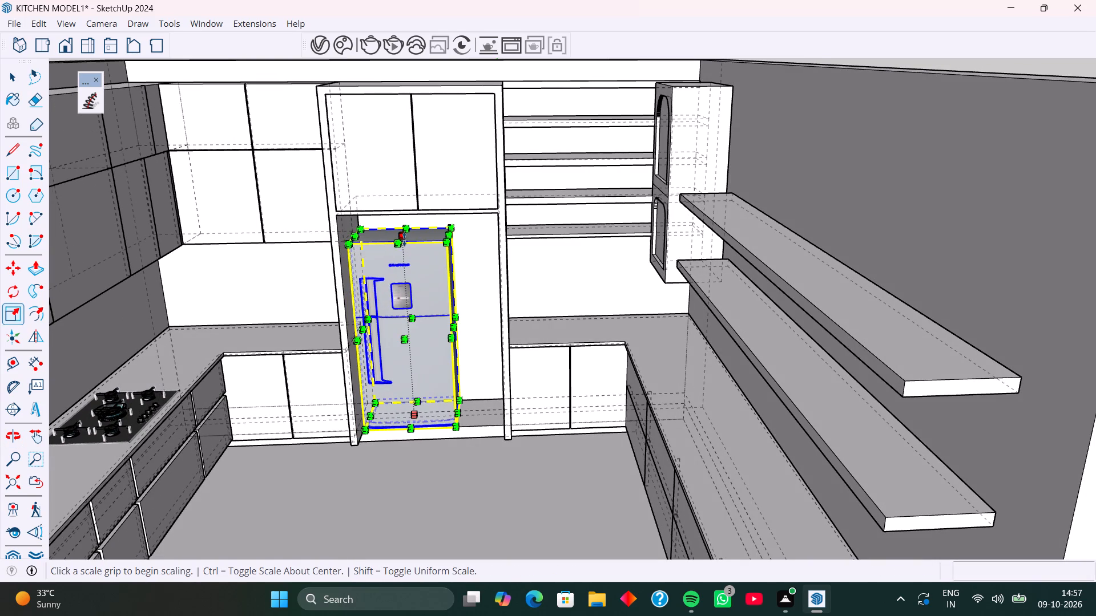
pyautogui.click(404, 238)
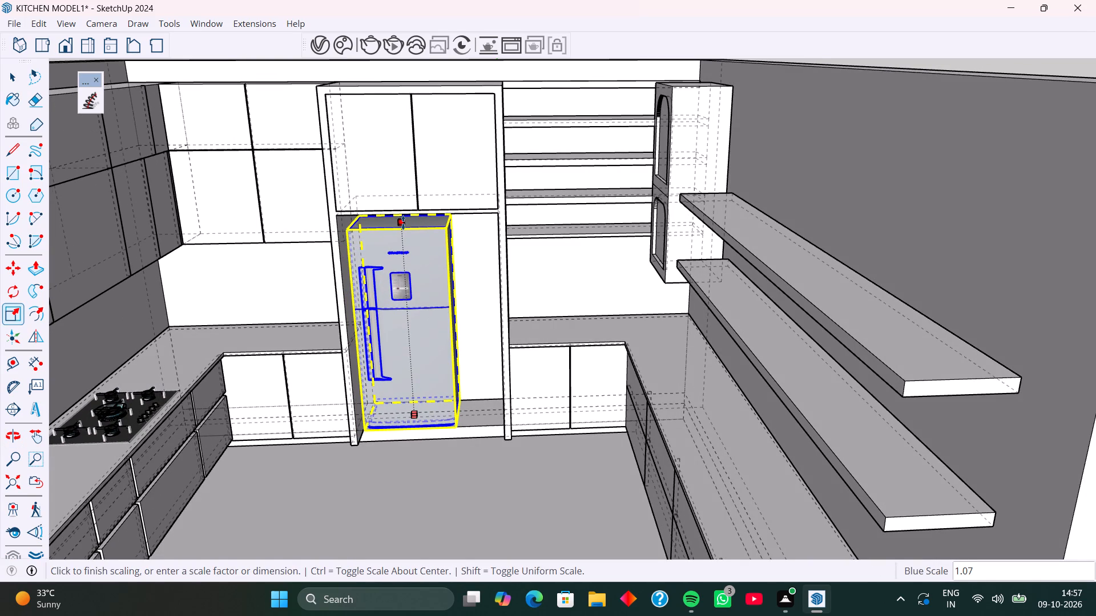
pyautogui.click(403, 222)
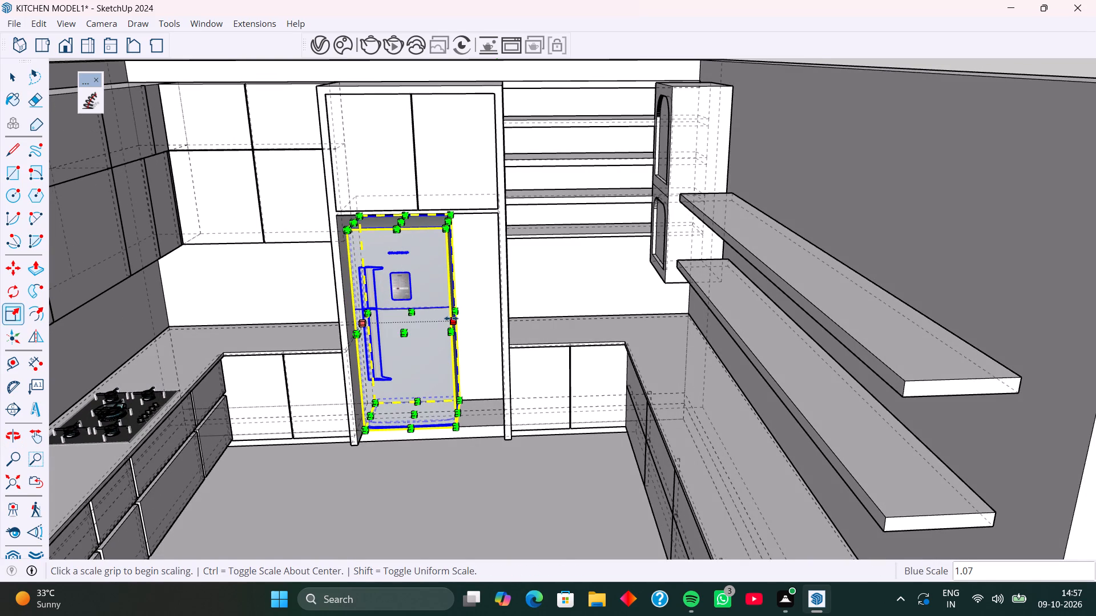
# Narrow the fridge's width from its open side by 0.78 and again by 0.88, and widen it slightly to finish.
pyautogui.moveTo(452, 318); pyautogui.dragTo(434, 314)
pyautogui.click(432, 321)
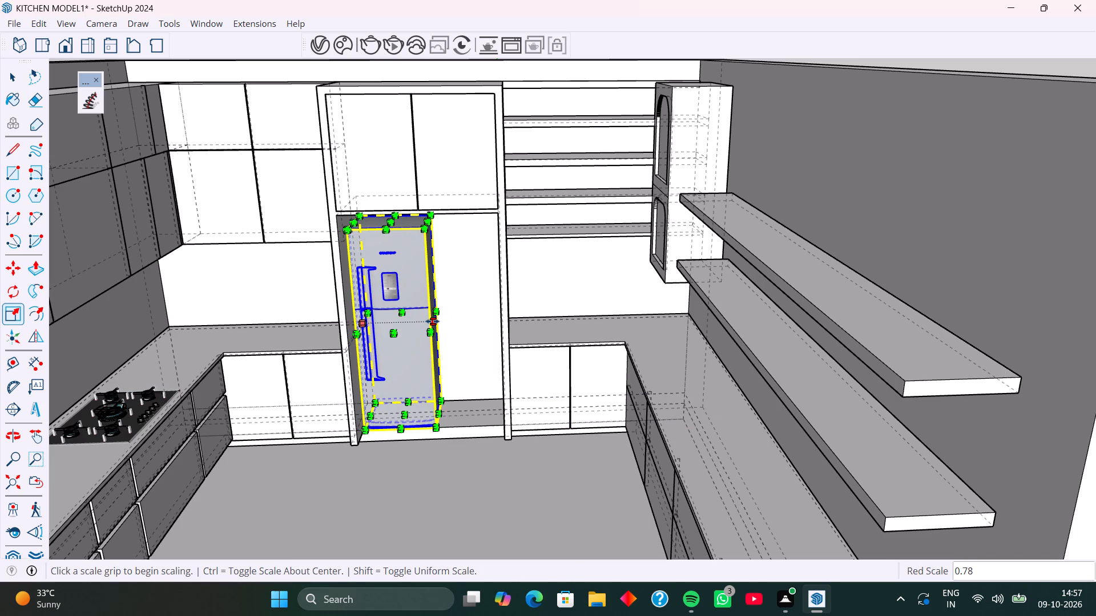
pyautogui.click(425, 322)
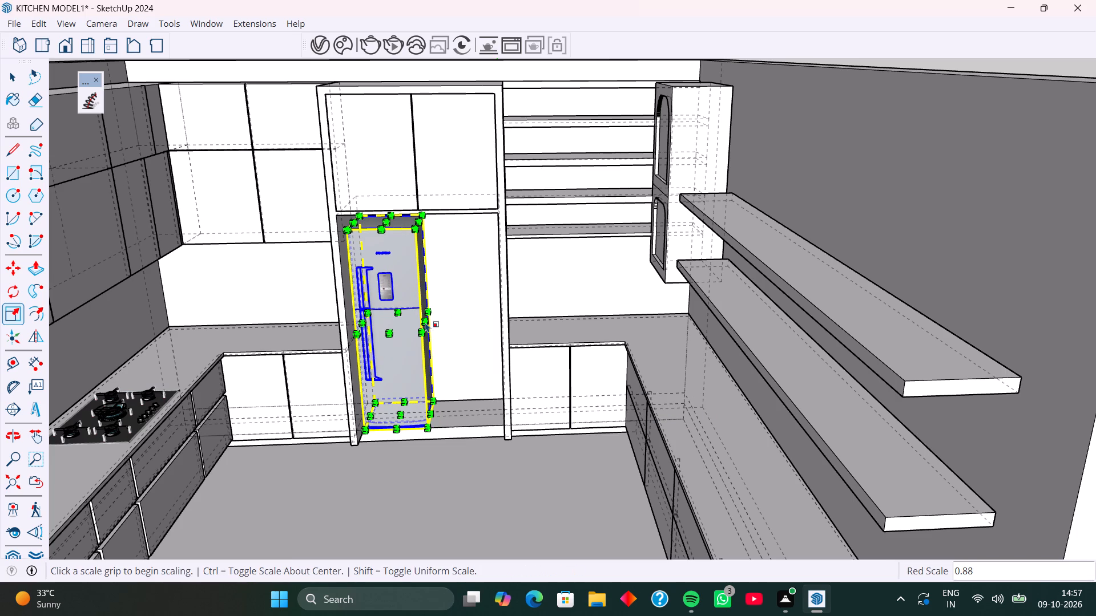
pyautogui.click(425, 322)
pyautogui.click(430, 321)
pyautogui.press('space')
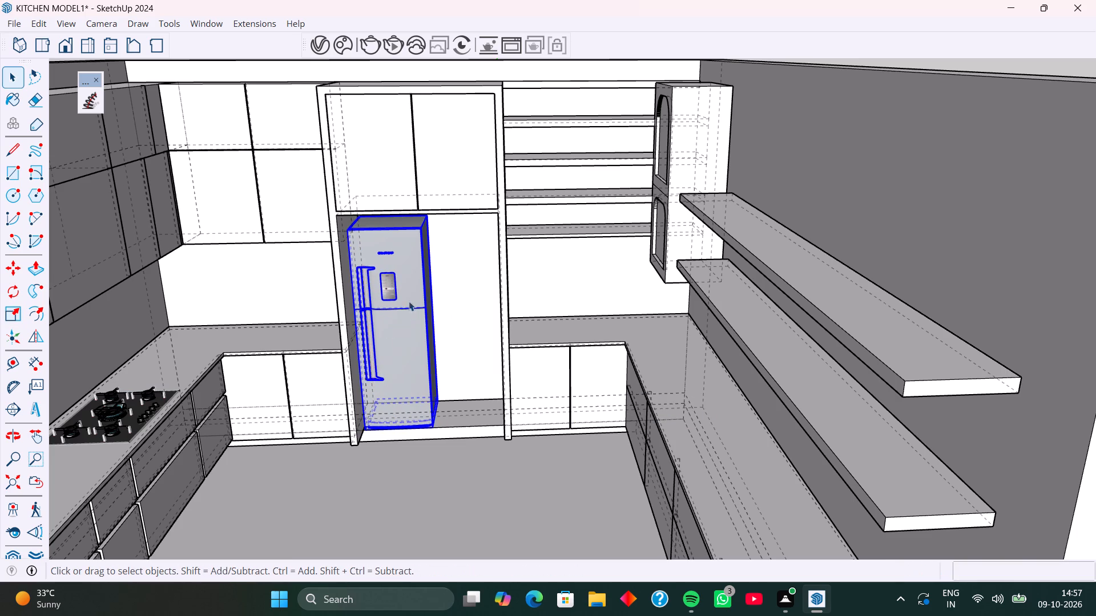
# Deselect the fridge and turn off the dashed back-edge display with the whole kitchen in view.
pyautogui.scroll(-20, 396, 289)
pyautogui.scroll(-16, 396, 289)
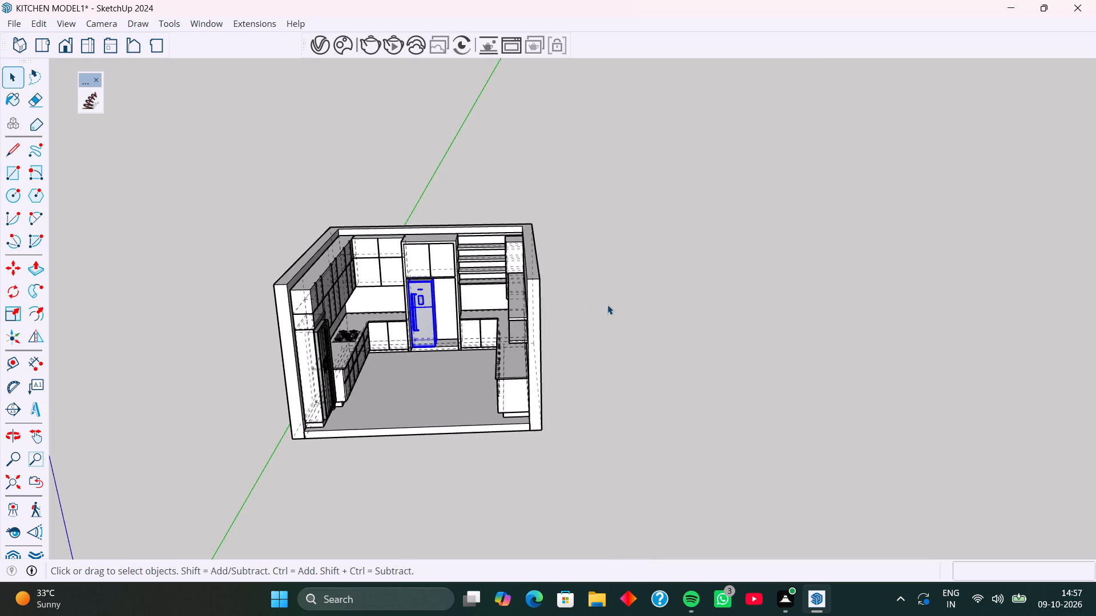
pyautogui.click(609, 307)
pyautogui.moveTo(432, 318); pyautogui.dragTo(462, 314, button='middle')
pyautogui.scroll(5, 433, 314)
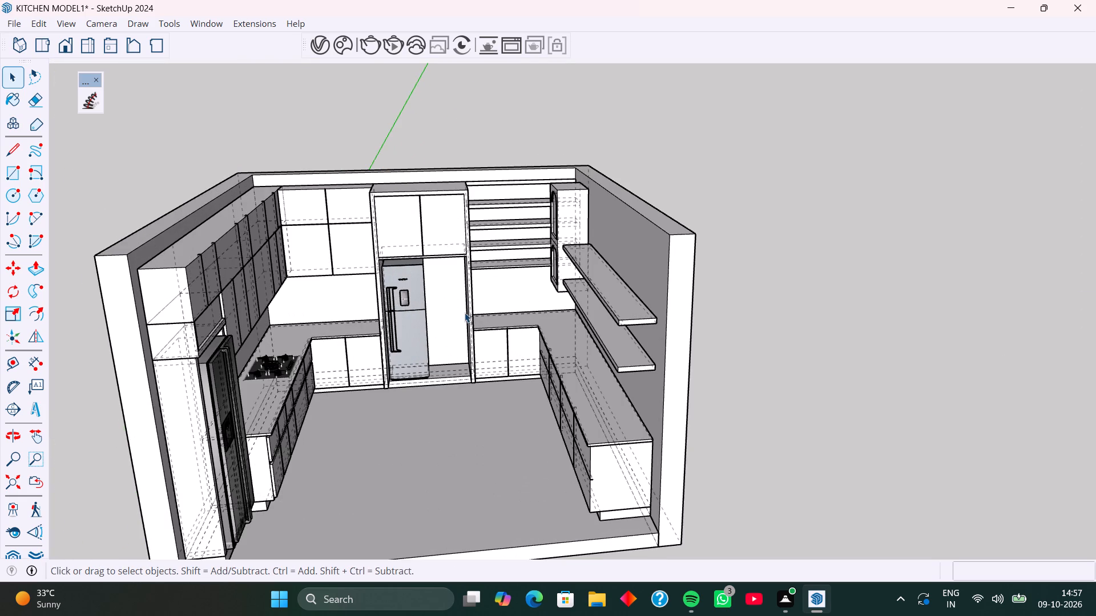
pyautogui.press('k')
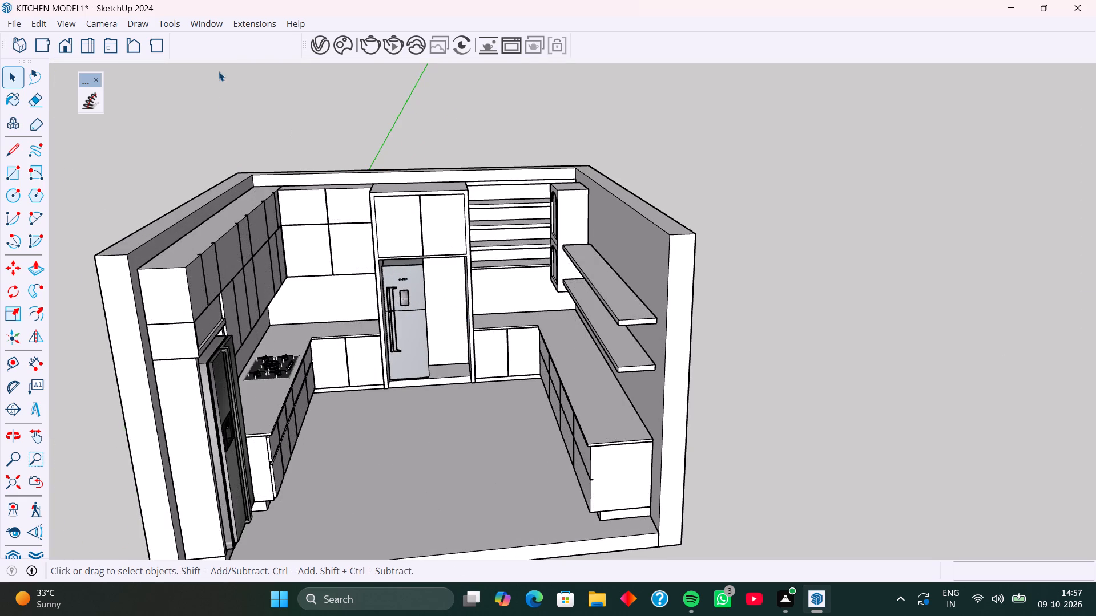
# Search 3D Warehouse for "oven".
pyautogui.click(211, 25)
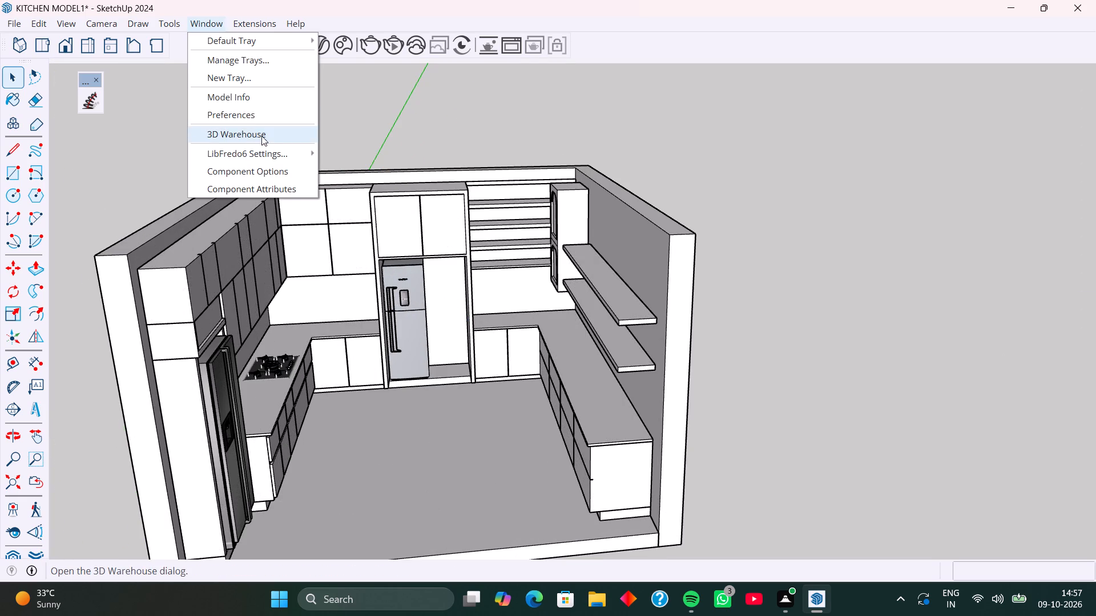
pyautogui.click(261, 136)
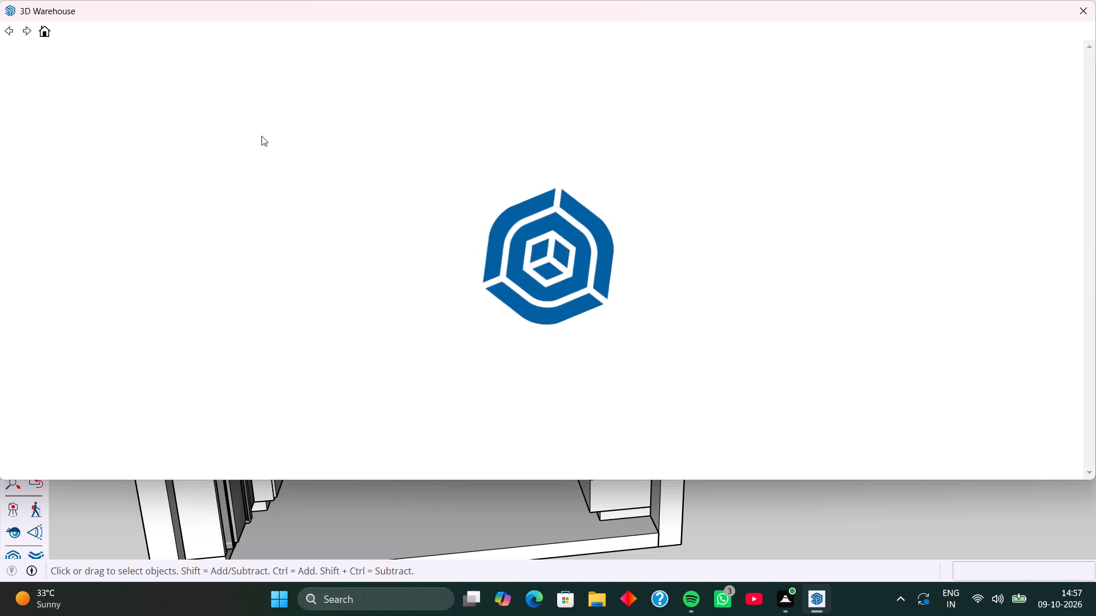
pyautogui.click(402, 62)
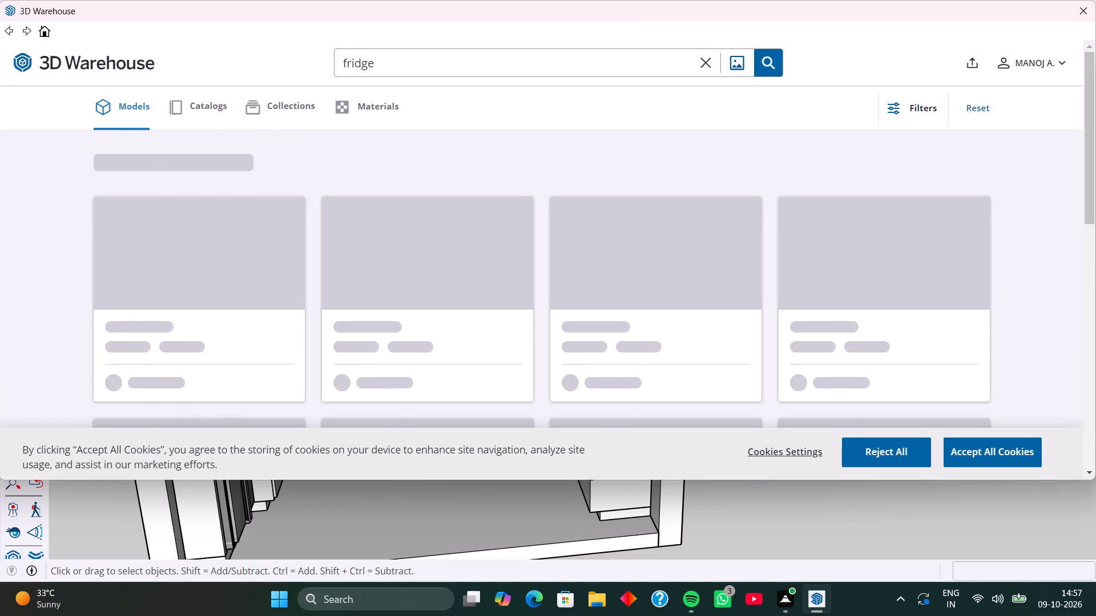
pyautogui.press('BackSpace')
pyautogui.press('BackSpace')
pyautogui.press('BackSpace')
pyautogui.press('BackSpace')
pyautogui.press('BackSpace')
pyautogui.press('BackSpace')
pyautogui.press('BackSpace')
pyautogui.press('BackSpace')
pyautogui.press('BackSpace')
pyautogui.press('BackSpace')
pyautogui.press('BackSpace')
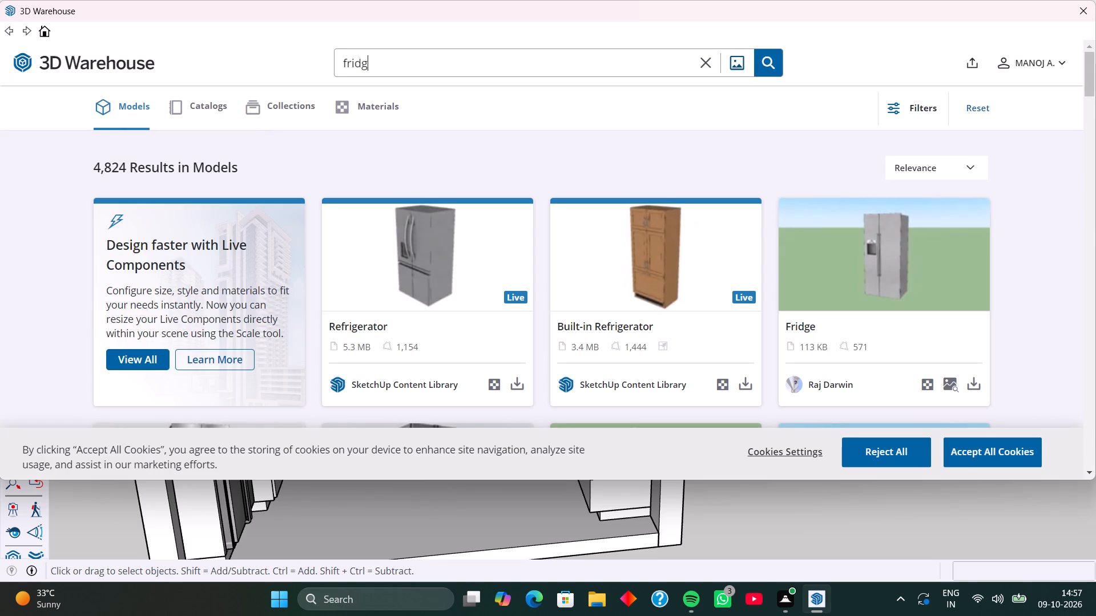
pyautogui.write('oven')
pyautogui.press('Return')
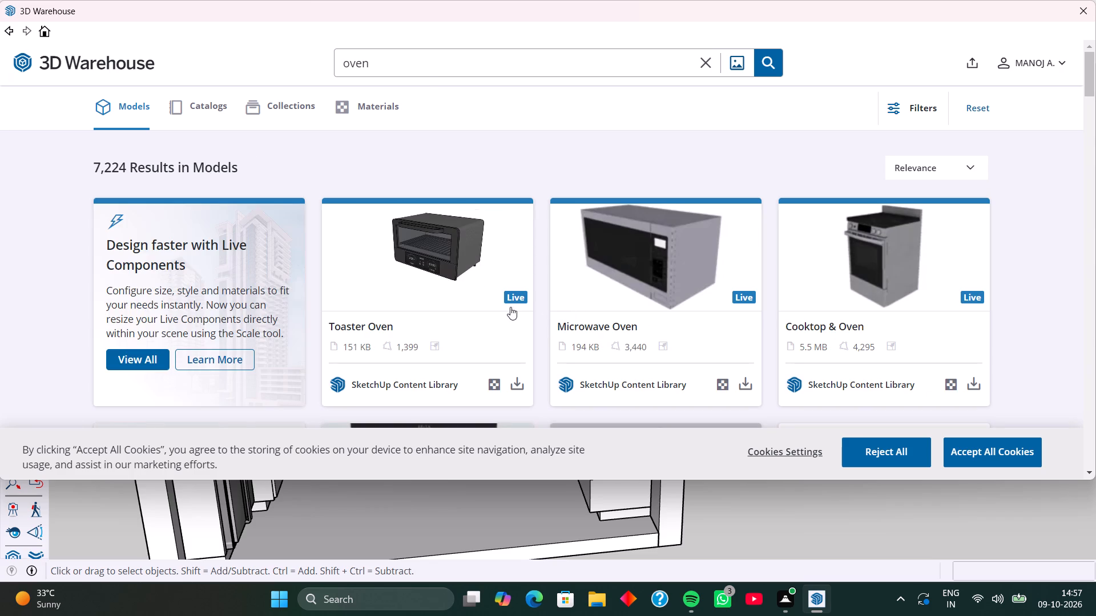
# Browse the oven search results for a model that suits the open space beside the fridge.
pyautogui.scroll(-6, 548, 312)
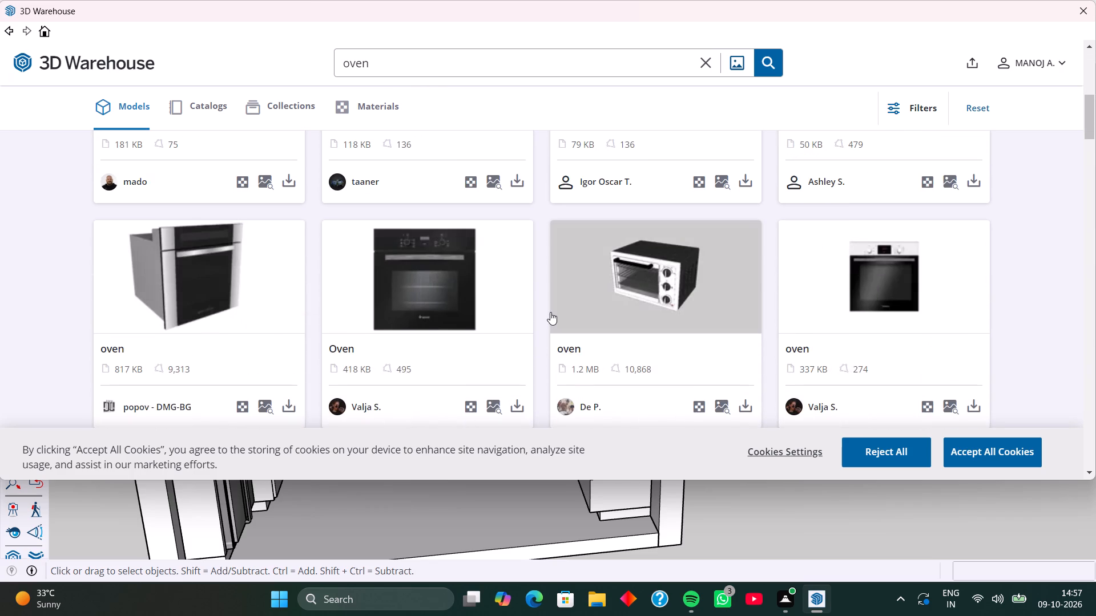
pyautogui.scroll(-7, 550, 312)
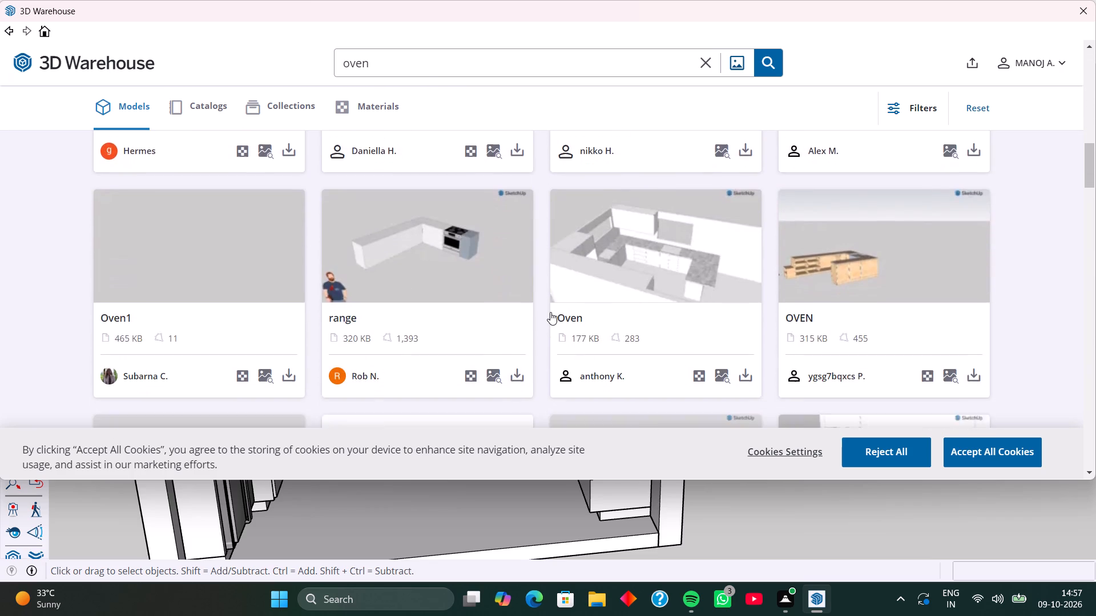
pyautogui.scroll(-5, 550, 312)
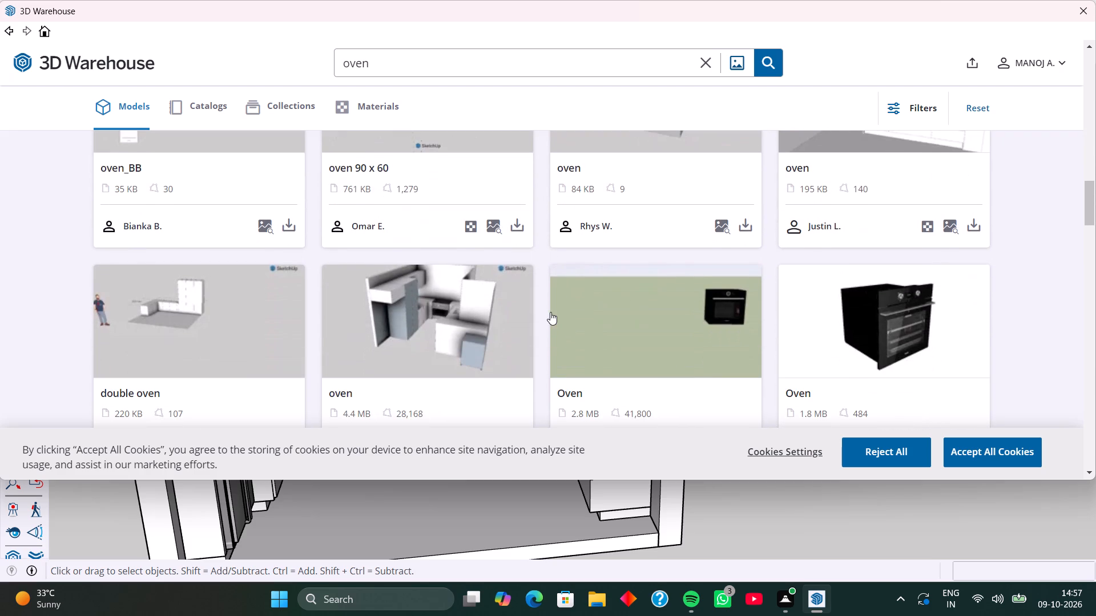
pyautogui.scroll(-5, 550, 312)
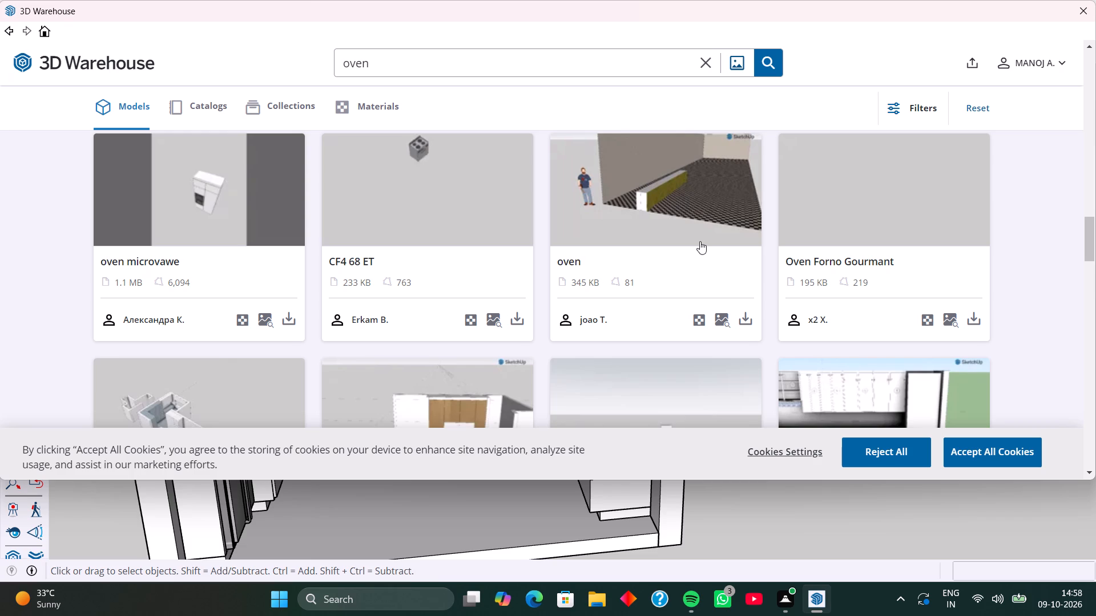
pyautogui.scroll(-11, 593, 348)
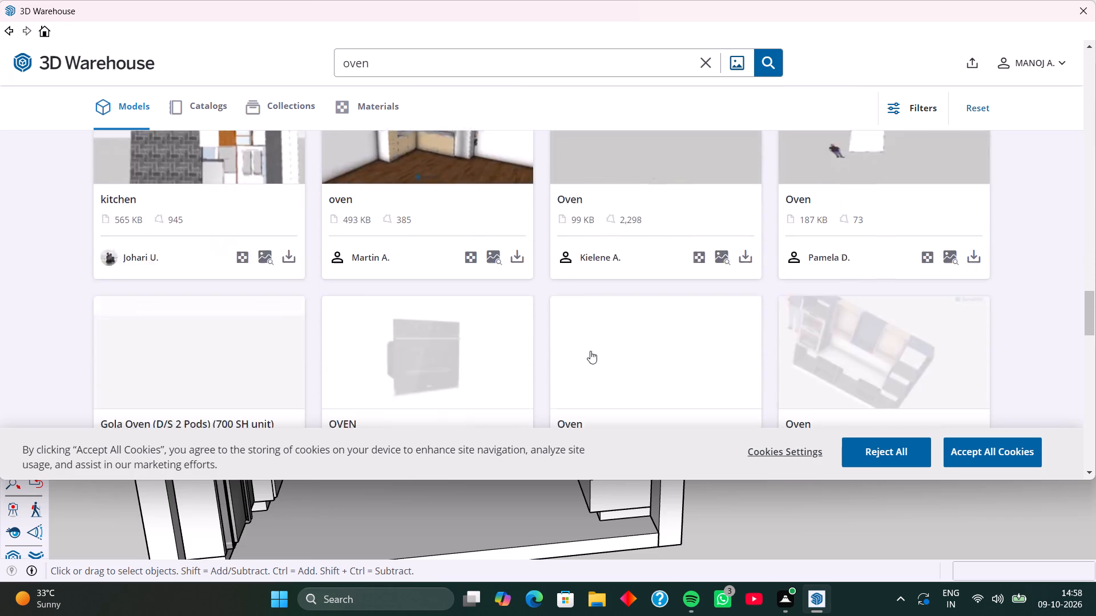
pyautogui.scroll(-3, 590, 351)
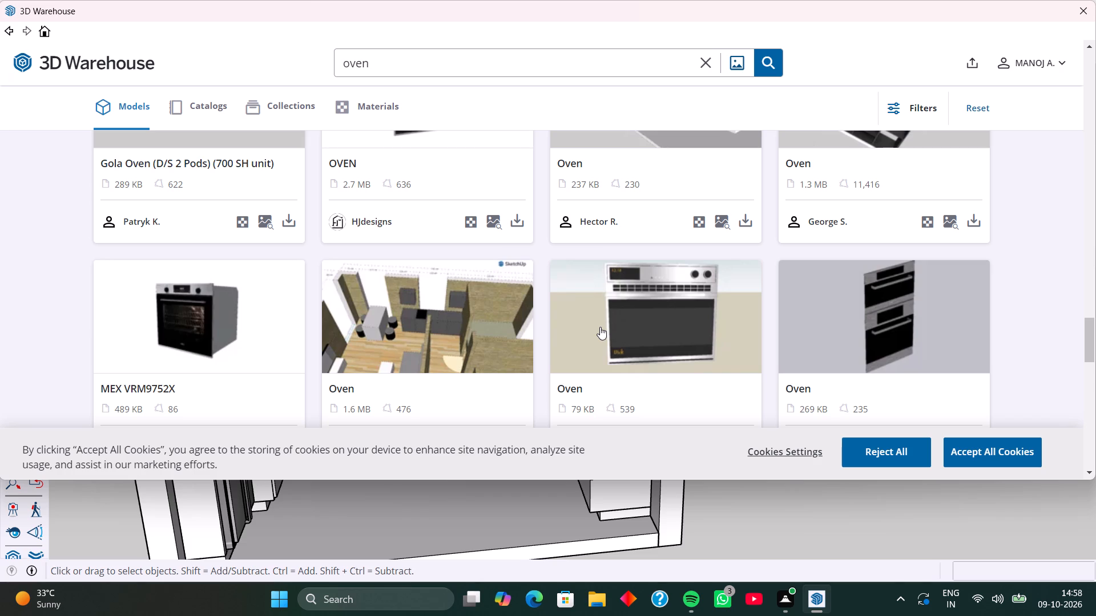
pyautogui.scroll(-4, 499, 301)
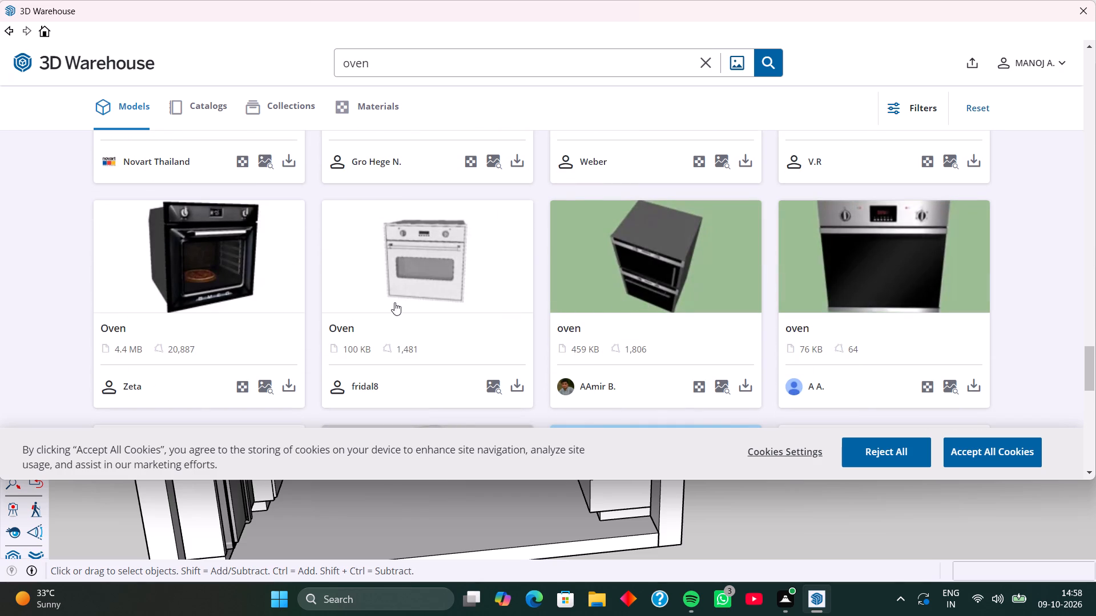
pyautogui.scroll(-2, 670, 274)
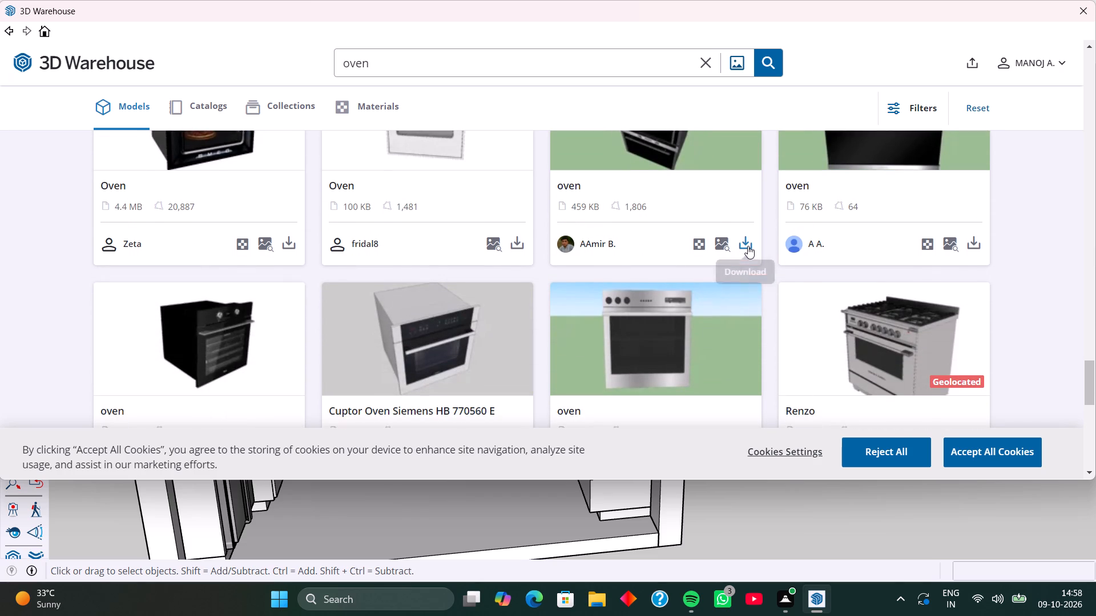
# Load the black stacked double oven (459 KB) into the model and place it outside the kitchen's side wall.
pyautogui.click(748, 245)
pyautogui.click(505, 259)
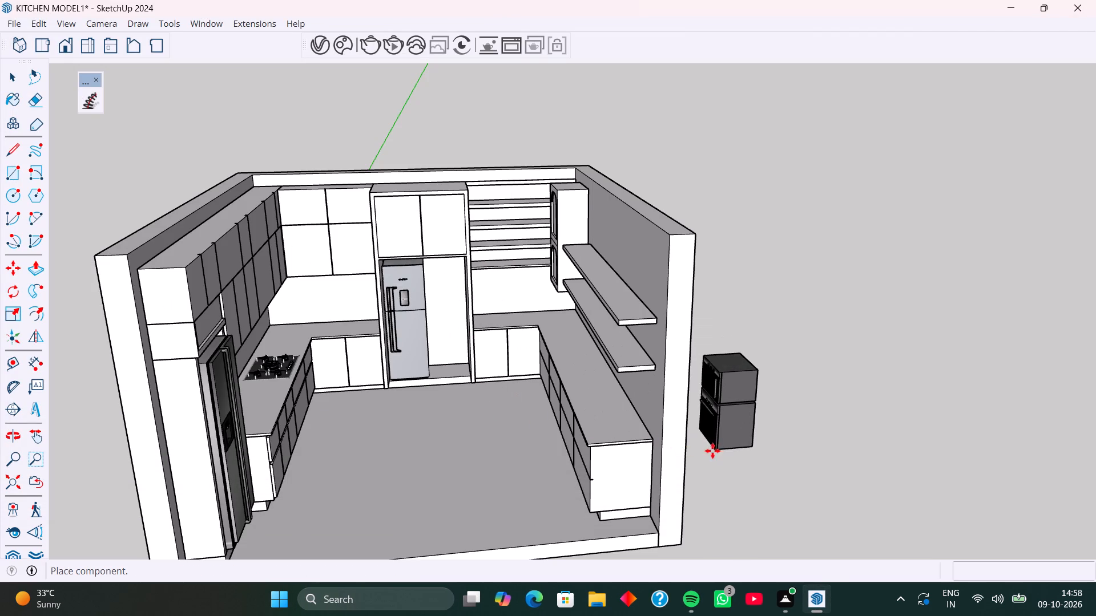
pyautogui.click(726, 449)
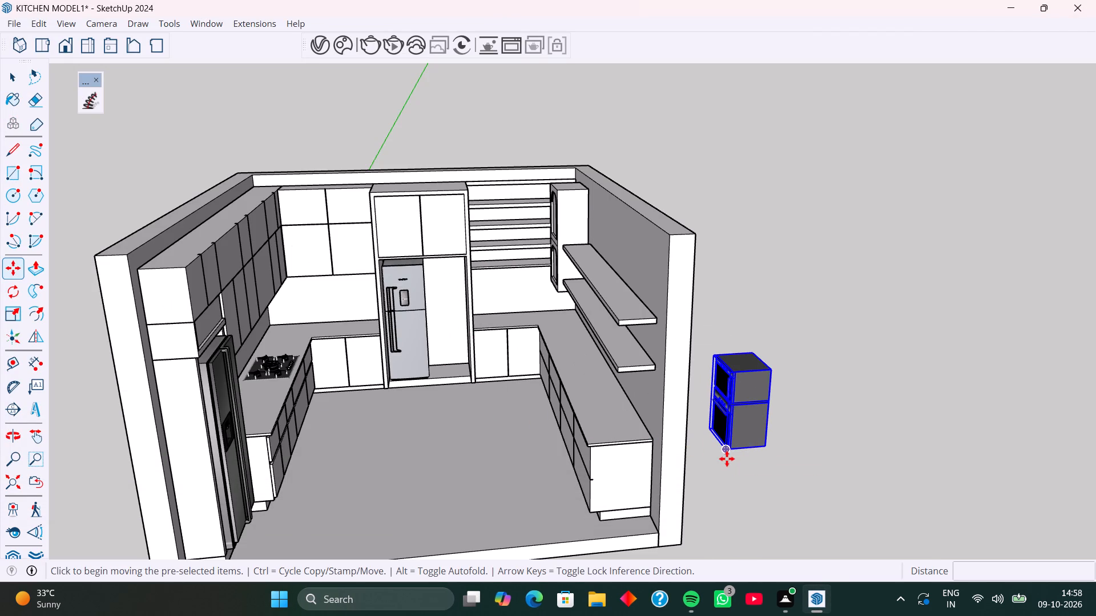
# Rotate the double oven 90° about its bottom front corner so its doors face the same way as the fridge.
pyautogui.scroll(4, 734, 451)
pyautogui.moveTo(728, 461); pyautogui.dragTo(764, 453, button='middle')
pyautogui.moveTo(490, 448); pyautogui.dragTo(604, 468, button='middle')
pyautogui.moveTo(473, 418); pyautogui.dragTo(445, 427, button='middle')
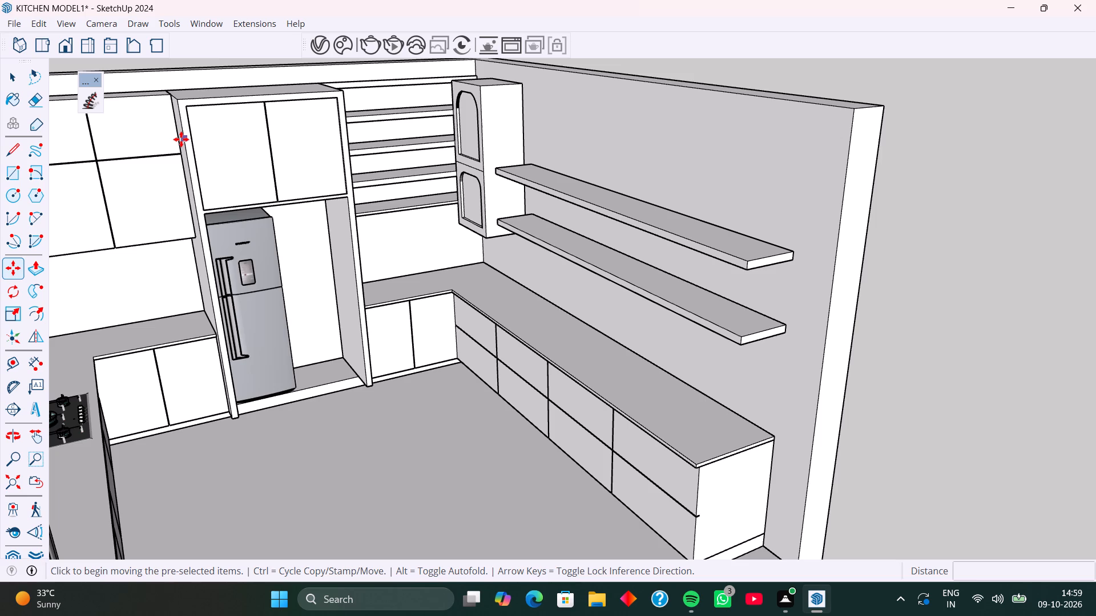
pyautogui.moveTo(196, 143); pyautogui.dragTo(90, 144, button='middle')
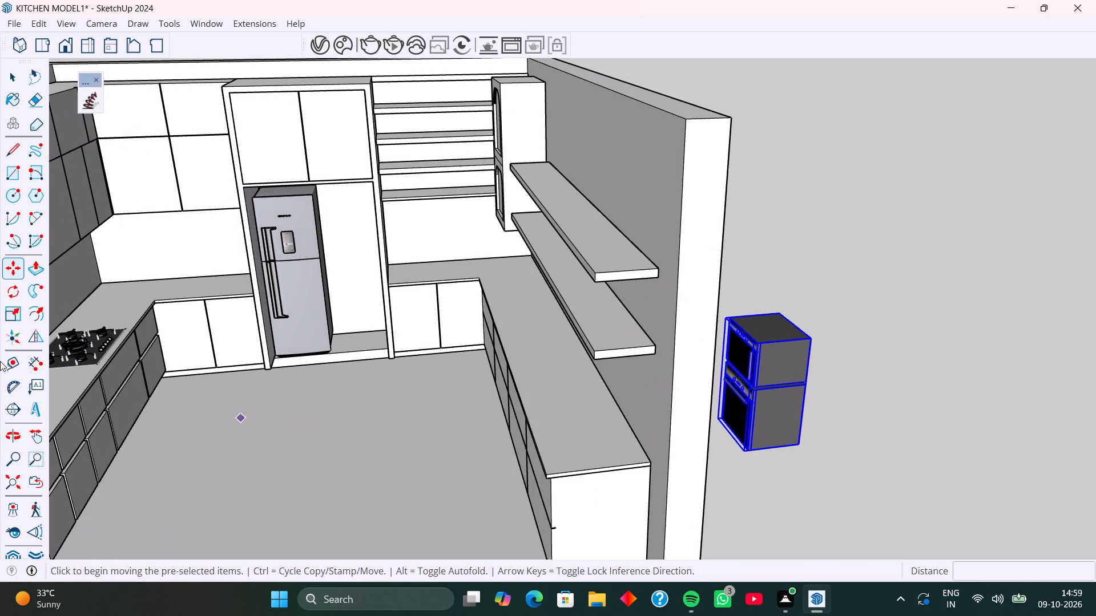
pyautogui.click(15, 289)
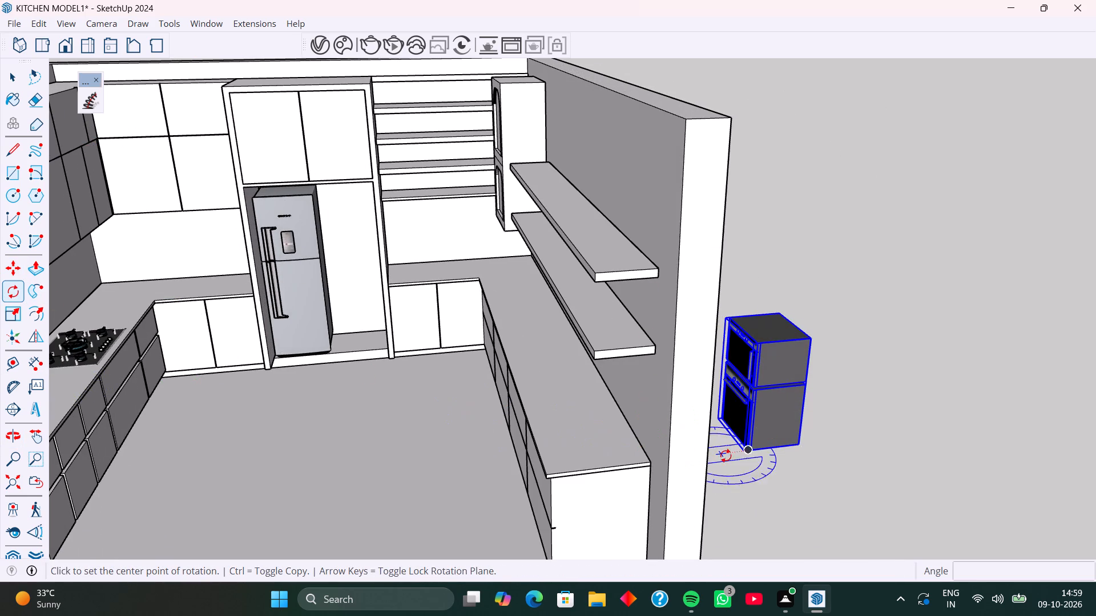
pyautogui.click(744, 453)
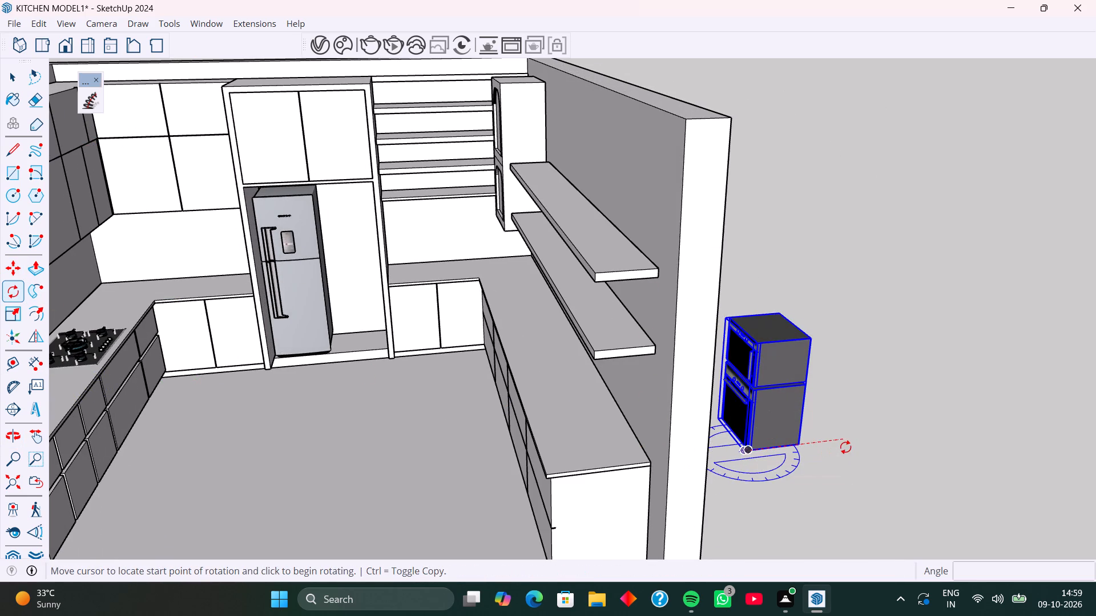
pyautogui.click(845, 447)
pyautogui.moveTo(707, 296); pyautogui.dragTo(601, 324, button='middle')
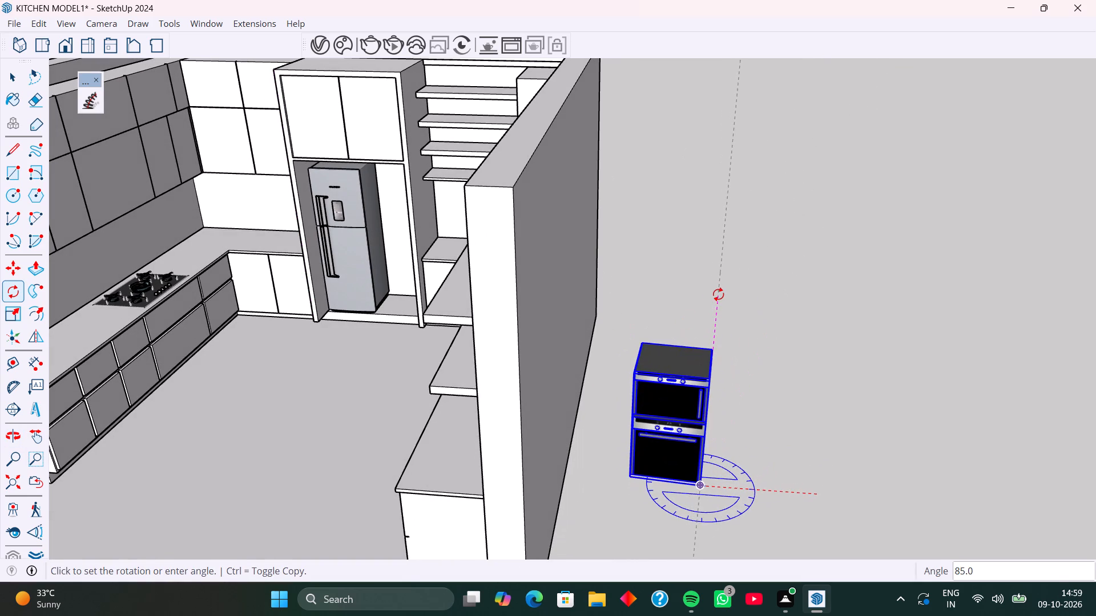
pyautogui.click(691, 295)
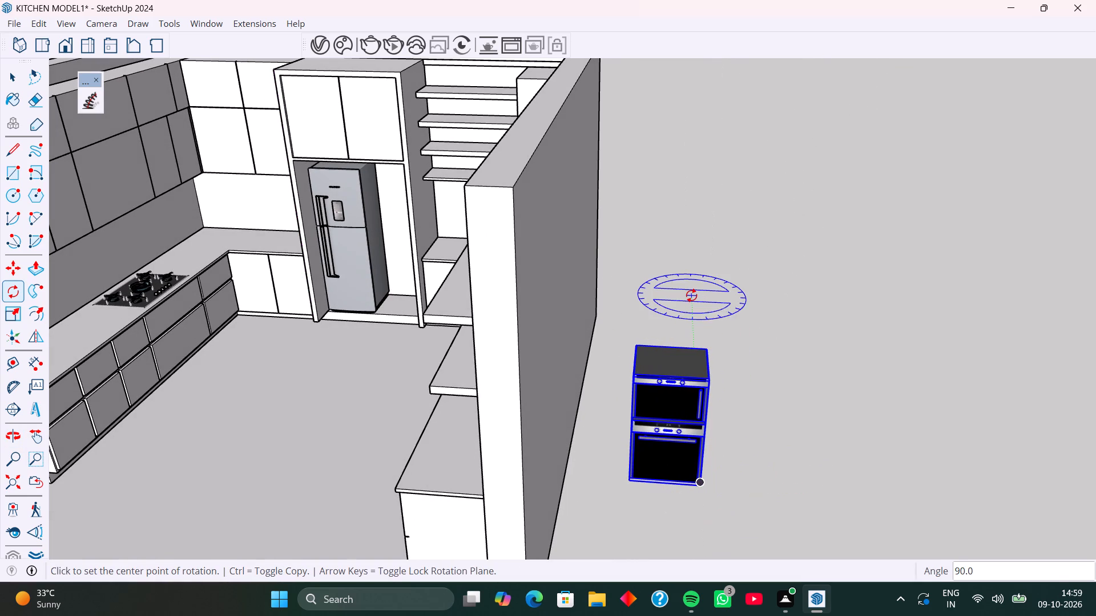
# Move the double oven by its bottom front corner to the tall unit's side panel, next to the fridge.
pyautogui.press('m')
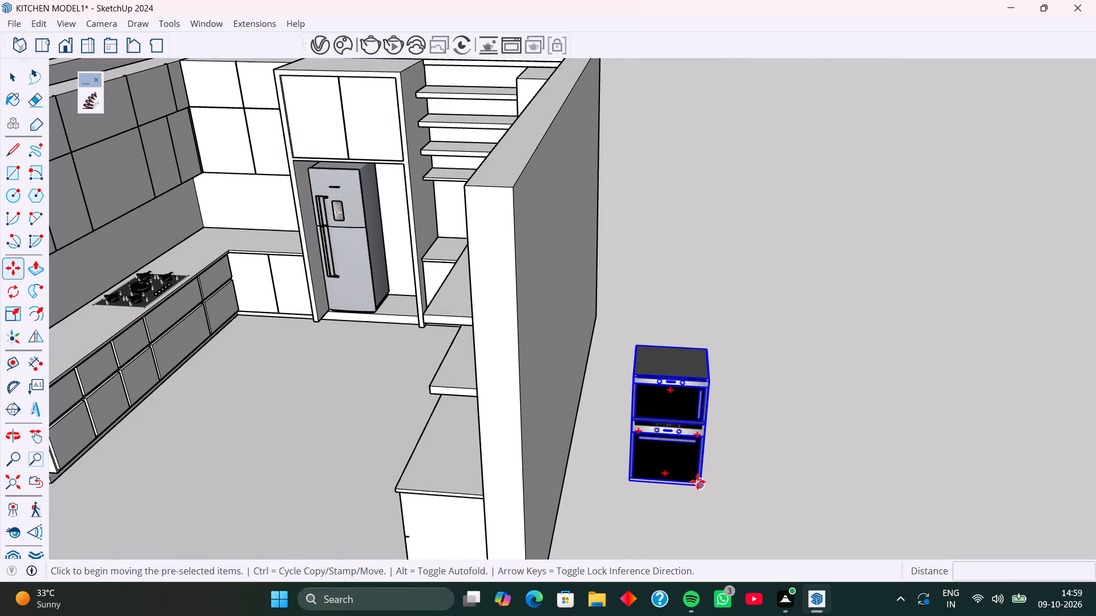
pyautogui.click(700, 485)
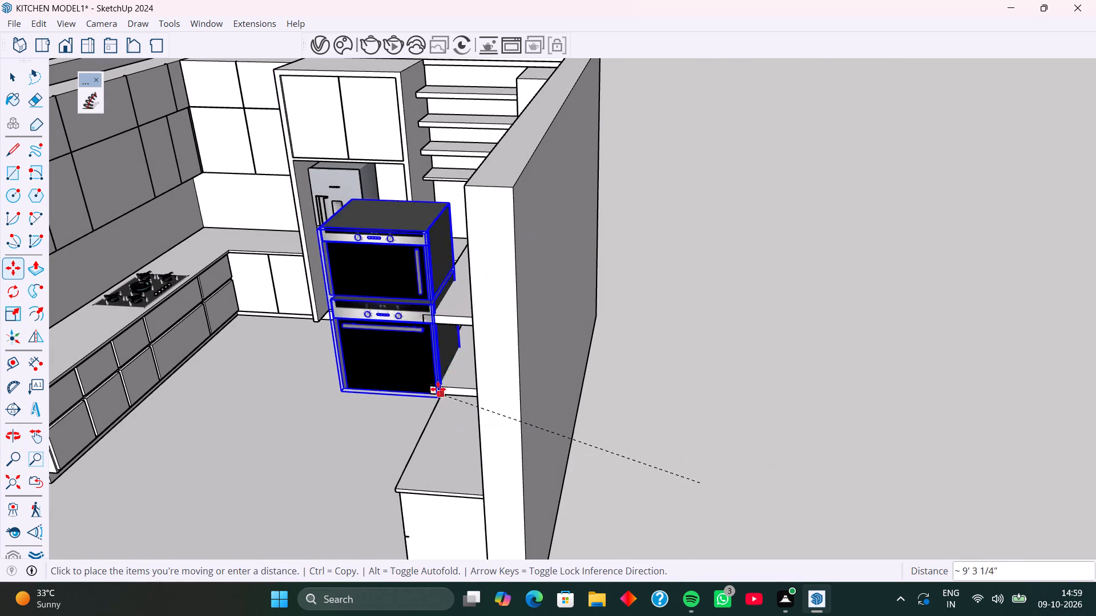
pyautogui.scroll(4, 429, 334)
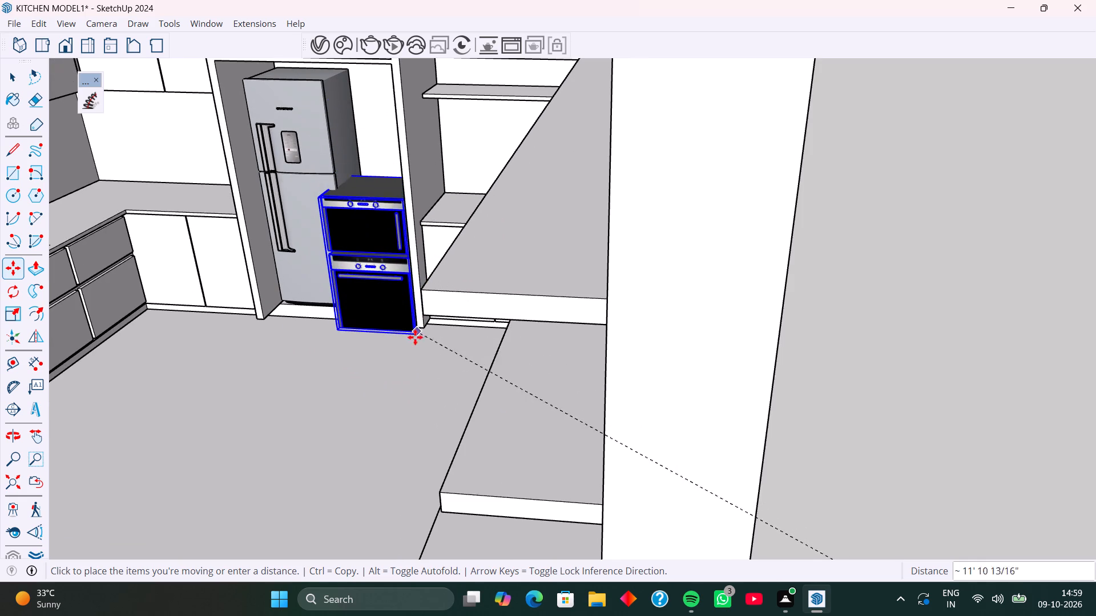
pyautogui.click(409, 346)
# Raise the double oven vertically by its top front corner within the tall unit's opening beside the fridge.
pyautogui.moveTo(414, 310); pyautogui.dragTo(499, 307, button='middle')
pyautogui.moveTo(379, 297); pyautogui.dragTo(429, 294, button='middle')
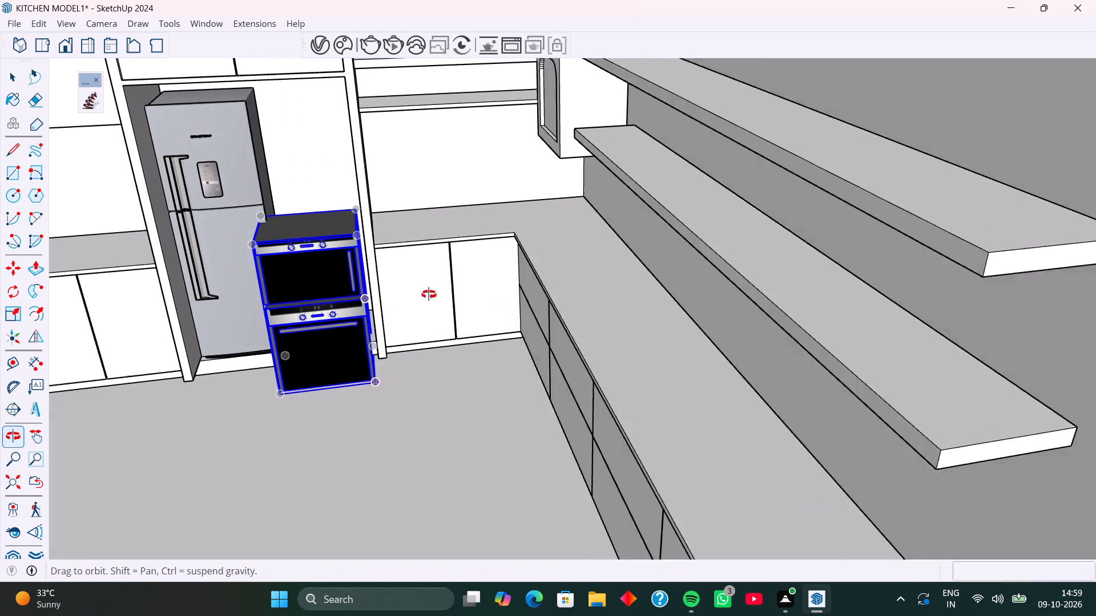
pyautogui.moveTo(429, 294); pyautogui.dragTo(453, 291, button='middle')
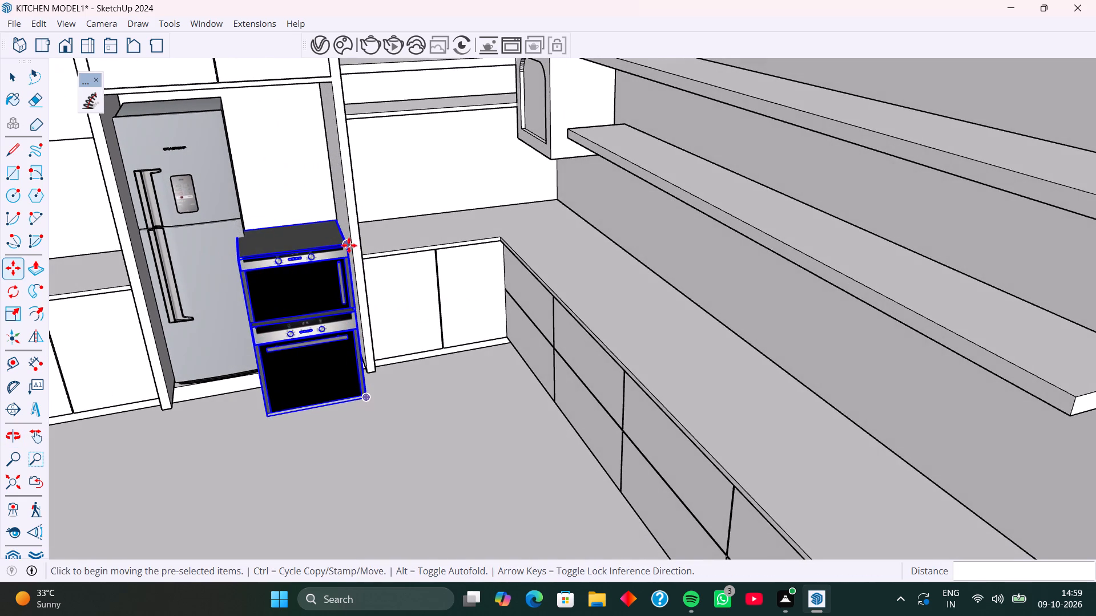
pyautogui.click(348, 245)
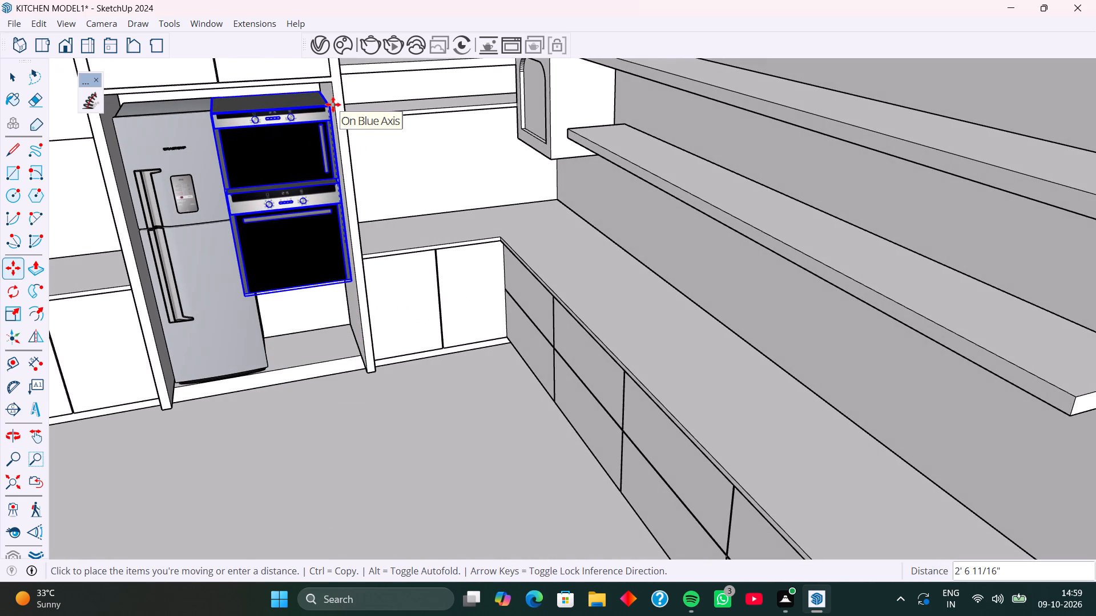
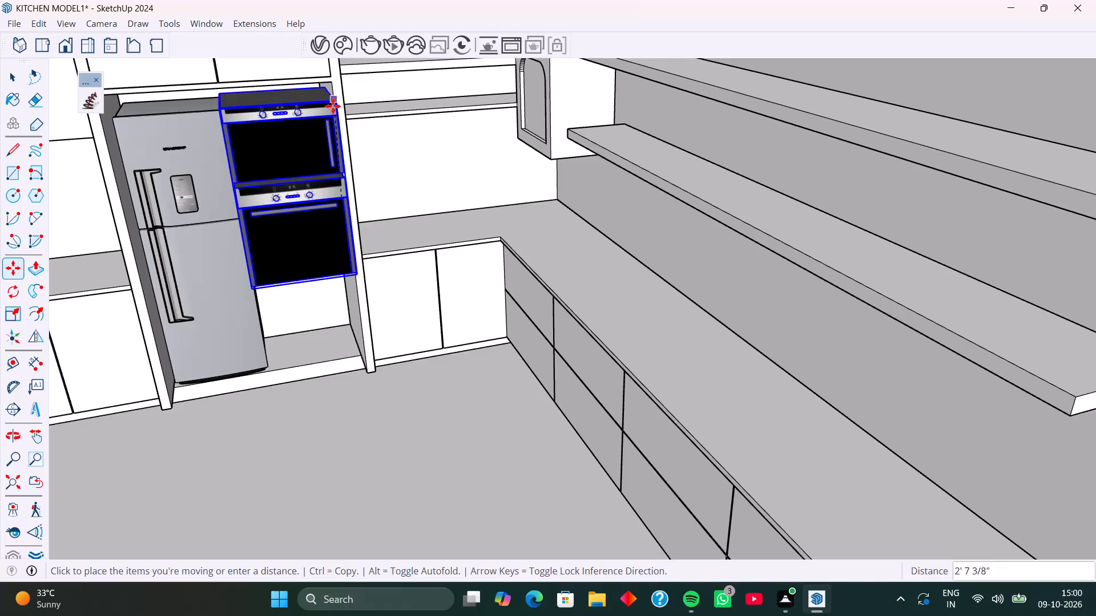
# Place the double oven being moved beside the refrigerator in the tall cabinet opening, about 2' 6" from its start.
pyautogui.click(337, 104)
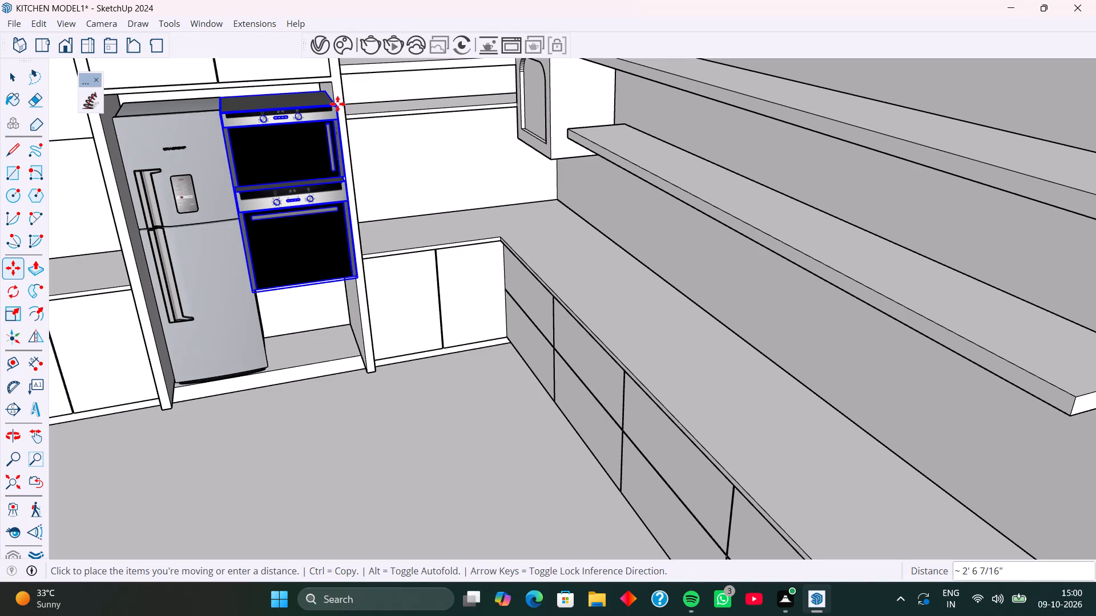
# Scale the double oven's height along the blue axis to a factor of about 0.99.
pyautogui.moveTo(299, 121); pyautogui.dragTo(340, 124, button='middle')
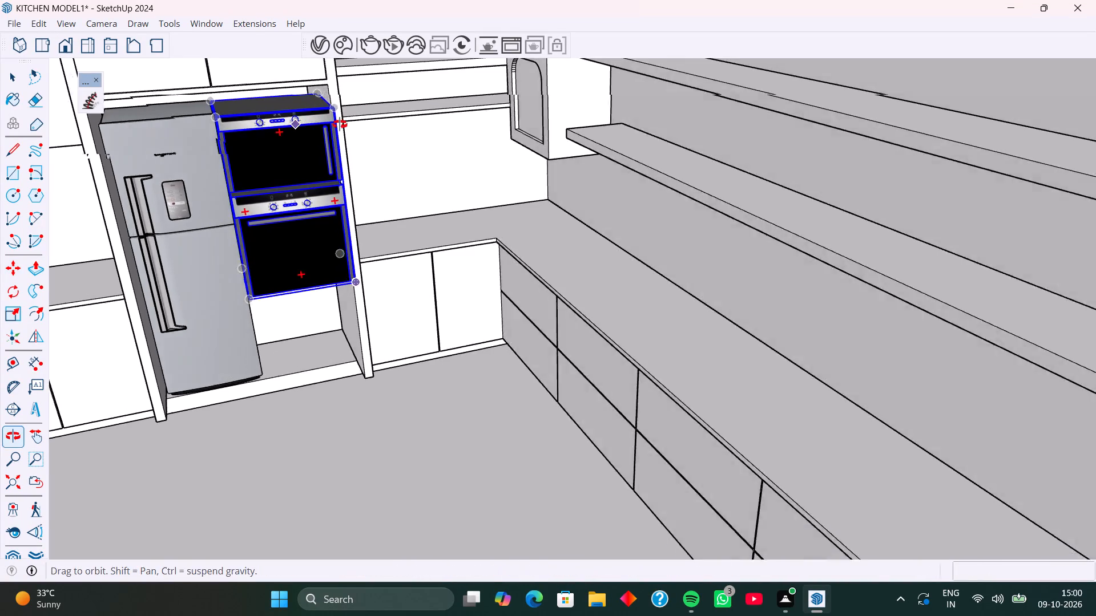
pyautogui.moveTo(340, 124); pyautogui.dragTo(413, 130, button='middle')
pyautogui.moveTo(209, 204); pyautogui.dragTo(275, 295, button='middle')
pyautogui.moveTo(264, 260); pyautogui.dragTo(183, 244, button='middle')
pyautogui.moveTo(299, 261); pyautogui.dragTo(251, 191, button='middle')
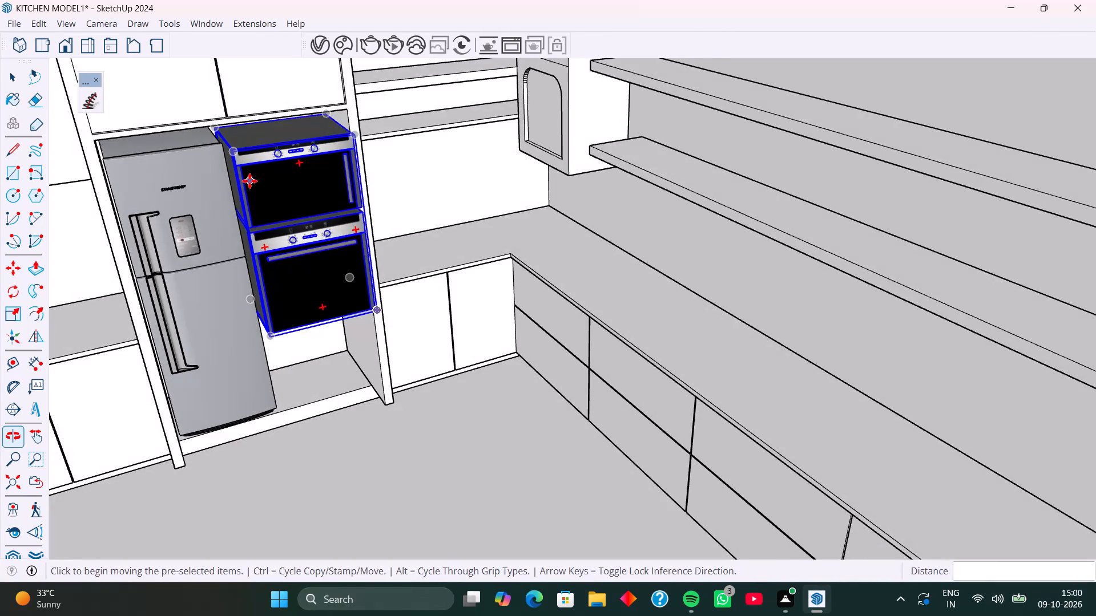
pyautogui.moveTo(249, 181); pyautogui.dragTo(221, 147, button='middle')
pyautogui.scroll(5, 239, 146)
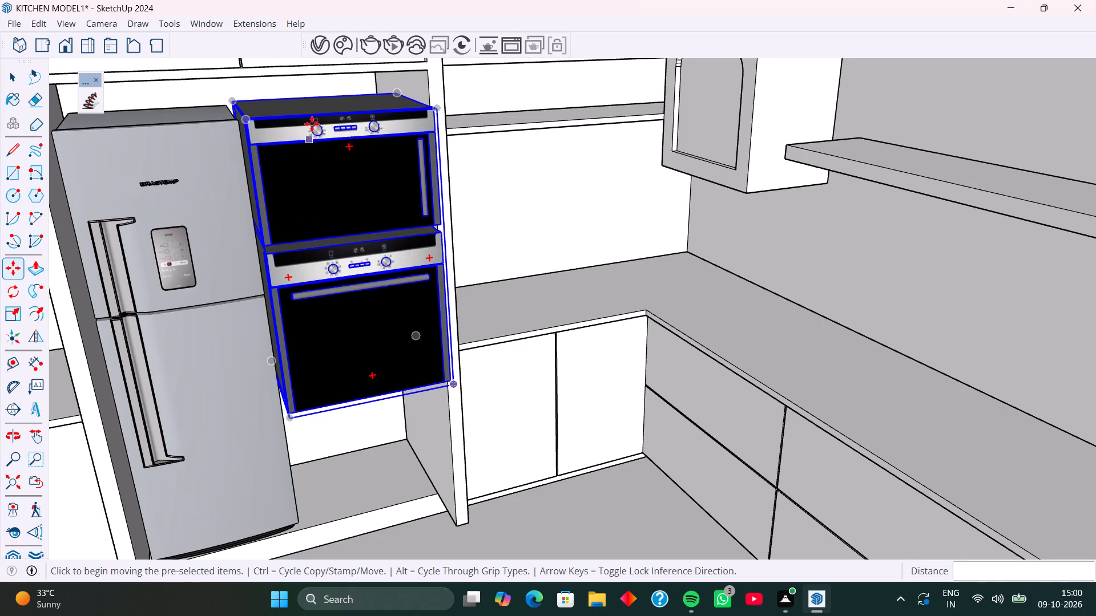
pyautogui.moveTo(384, 142); pyautogui.dragTo(320, 132, button='middle')
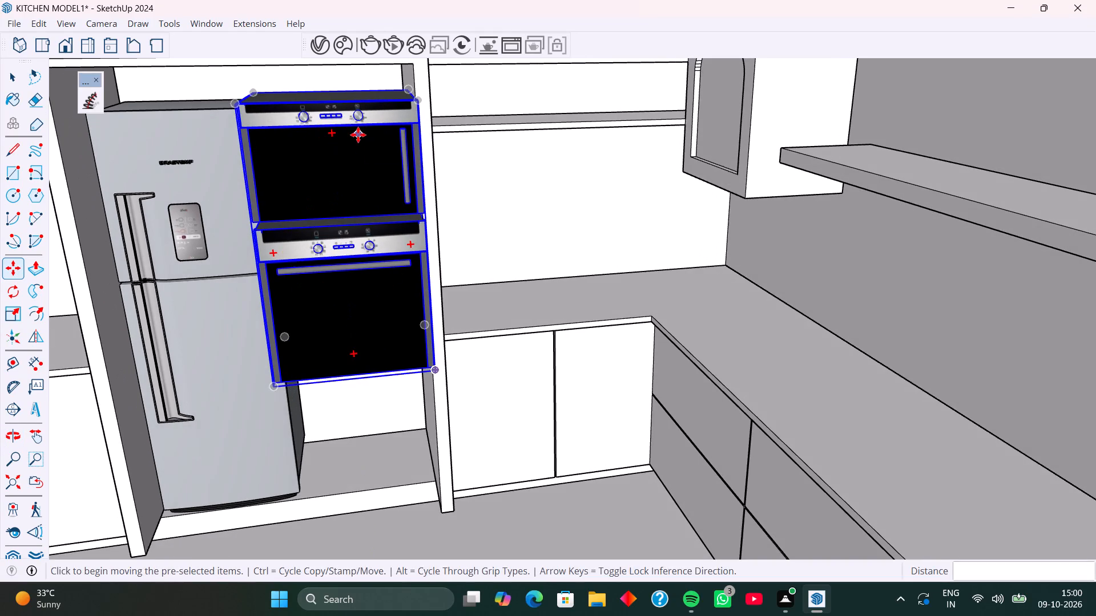
pyautogui.moveTo(358, 135); pyautogui.dragTo(318, 128, button='middle')
pyautogui.moveTo(348, 147); pyautogui.dragTo(390, 145, button='middle')
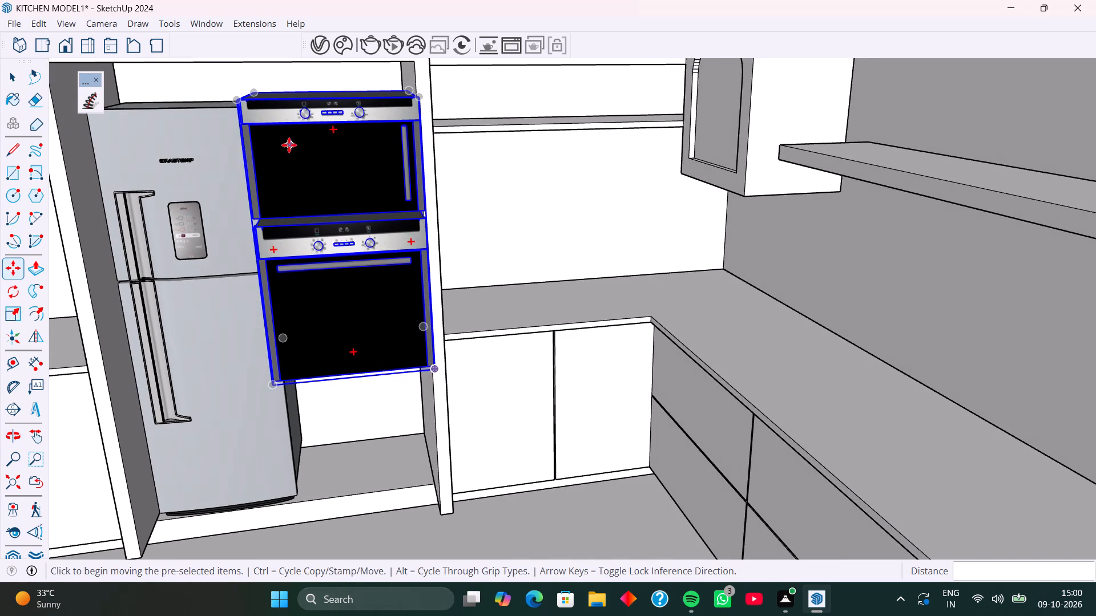
pyautogui.scroll(-3, 285, 147)
pyautogui.moveTo(305, 187); pyautogui.dragTo(309, 218, button='middle')
pyautogui.moveTo(304, 183); pyautogui.dragTo(354, 147, button='middle')
pyautogui.middleClick(254, 161)
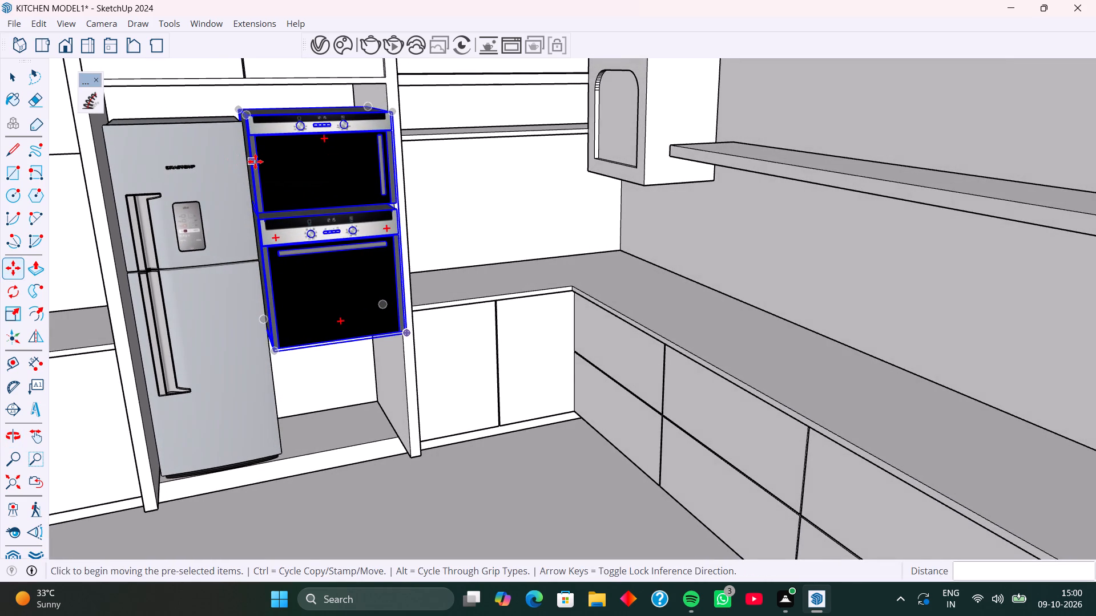
pyautogui.press('s')
pyautogui.moveTo(266, 150); pyautogui.dragTo(309, 160, button='middle')
pyautogui.moveTo(312, 167); pyautogui.dragTo(301, 180, button='middle')
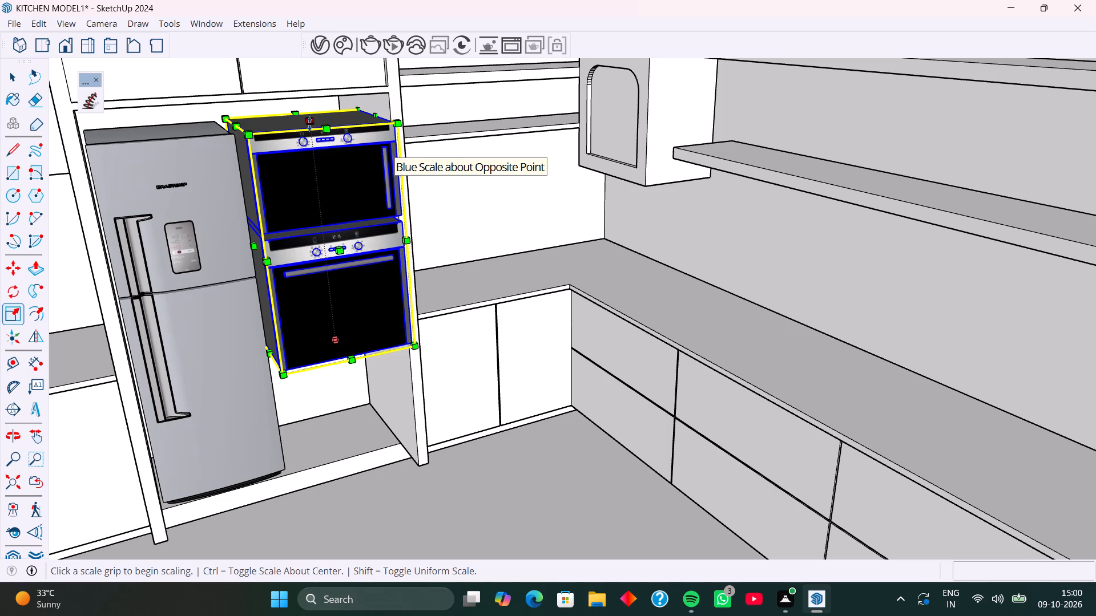
pyautogui.moveTo(319, 161); pyautogui.dragTo(368, 165, button='middle')
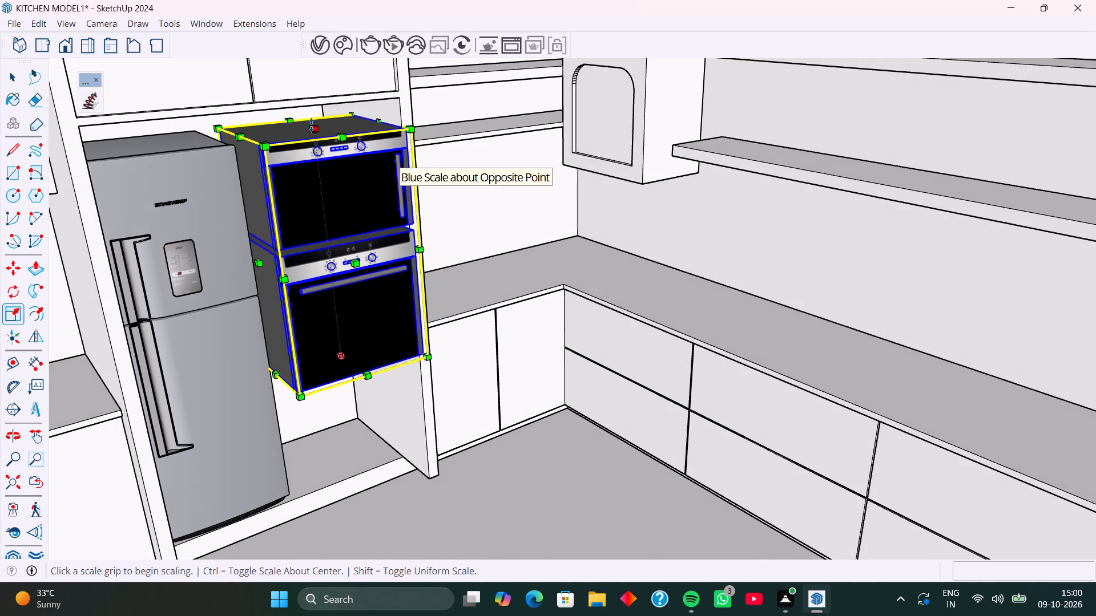
pyautogui.click(311, 125)
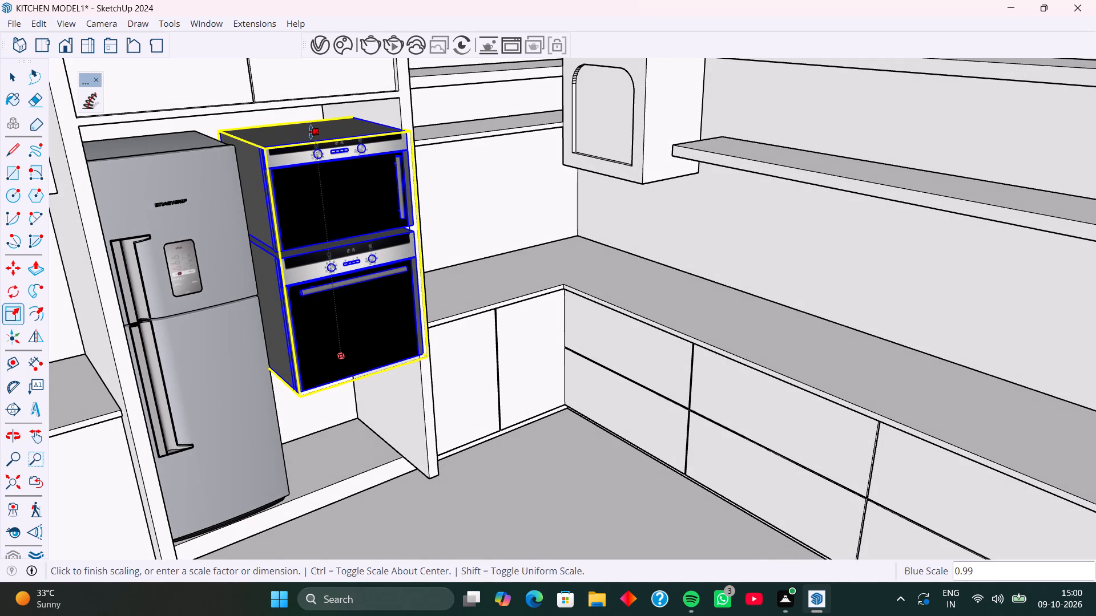
pyautogui.click(311, 131)
# Narrow the double oven along its green axis to a factor of about 0.89, with hidden back edges displayed.
pyautogui.moveTo(341, 241); pyautogui.dragTo(267, 227, button='middle')
pyautogui.click(263, 241)
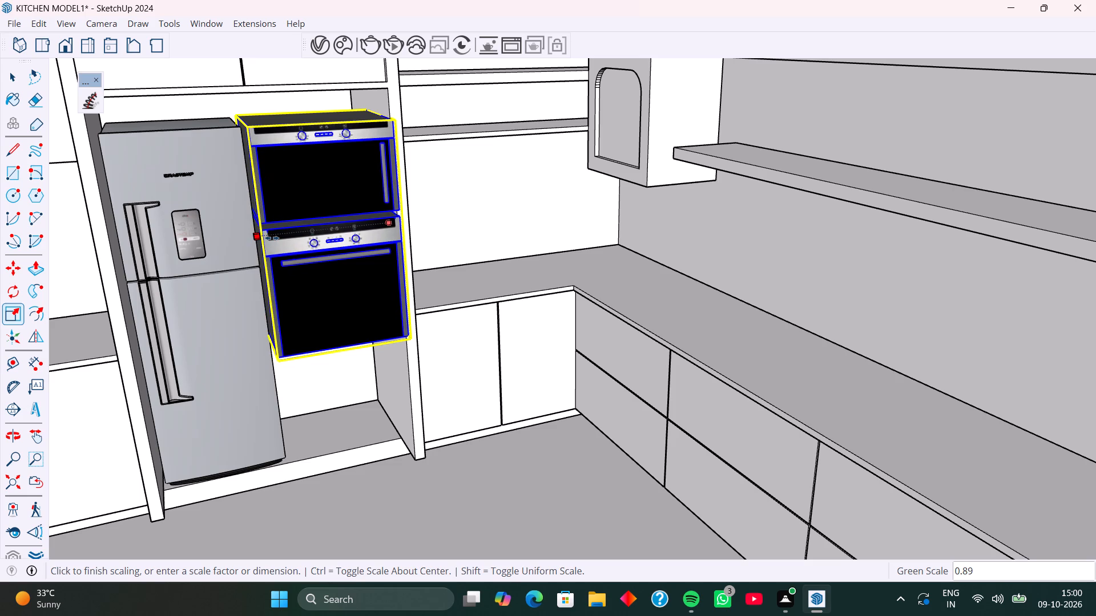
pyautogui.moveTo(272, 238); pyautogui.dragTo(228, 234, button='middle')
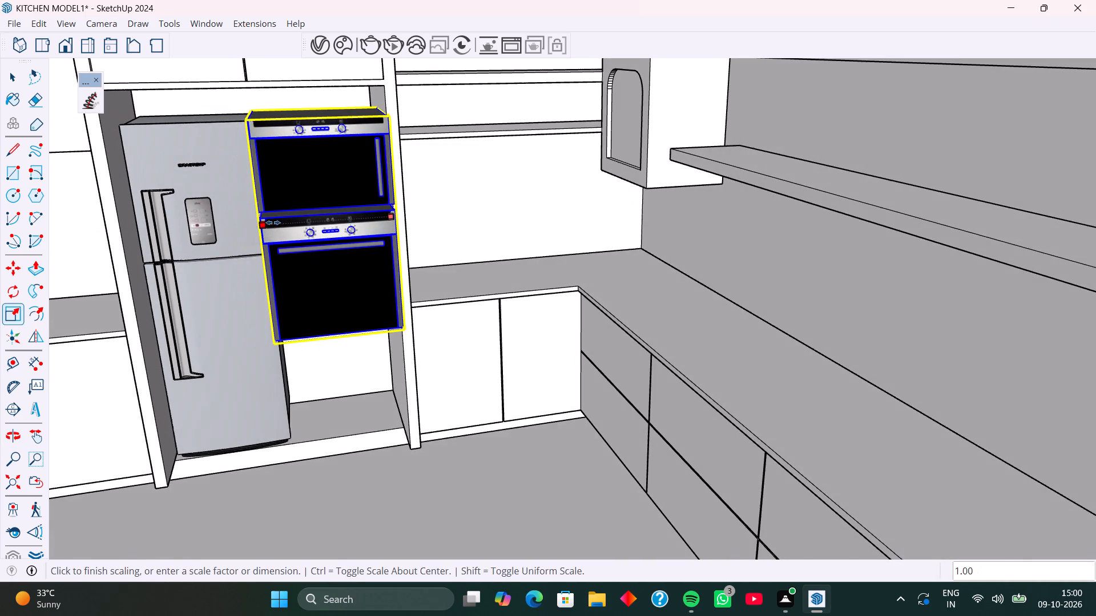
pyautogui.scroll(3, 273, 222)
pyautogui.press('k')
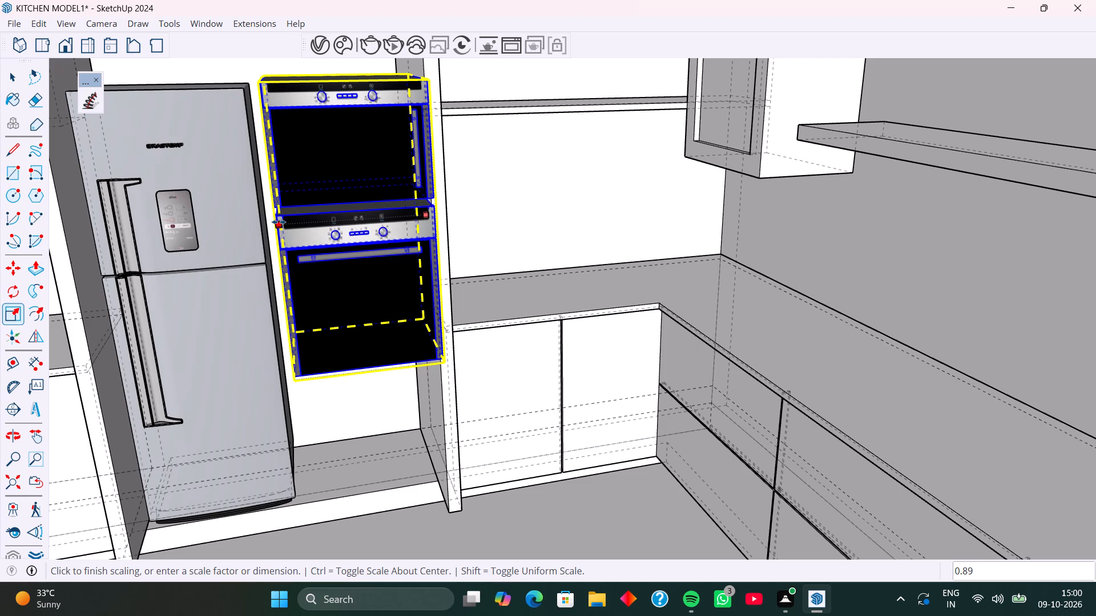
pyautogui.click(279, 222)
# Move the double oven about 3/16" along the red axis, toward the cabinet's side panel.
pyautogui.moveTo(332, 230); pyautogui.dragTo(319, 230, button='middle')
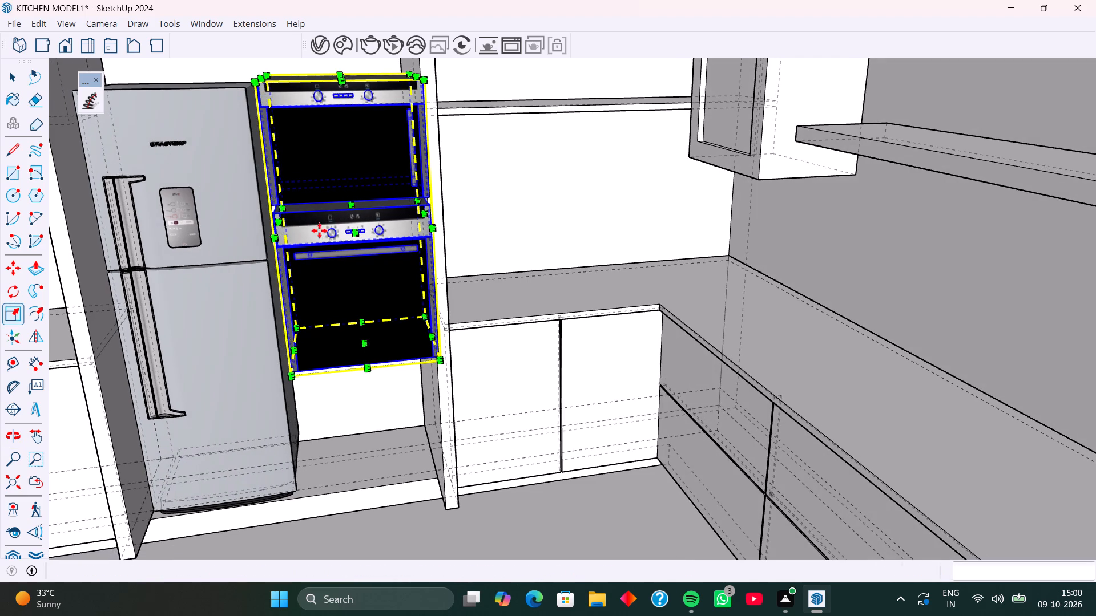
pyautogui.press('m')
pyautogui.moveTo(366, 237); pyautogui.dragTo(350, 230, button='middle')
pyautogui.click(434, 357)
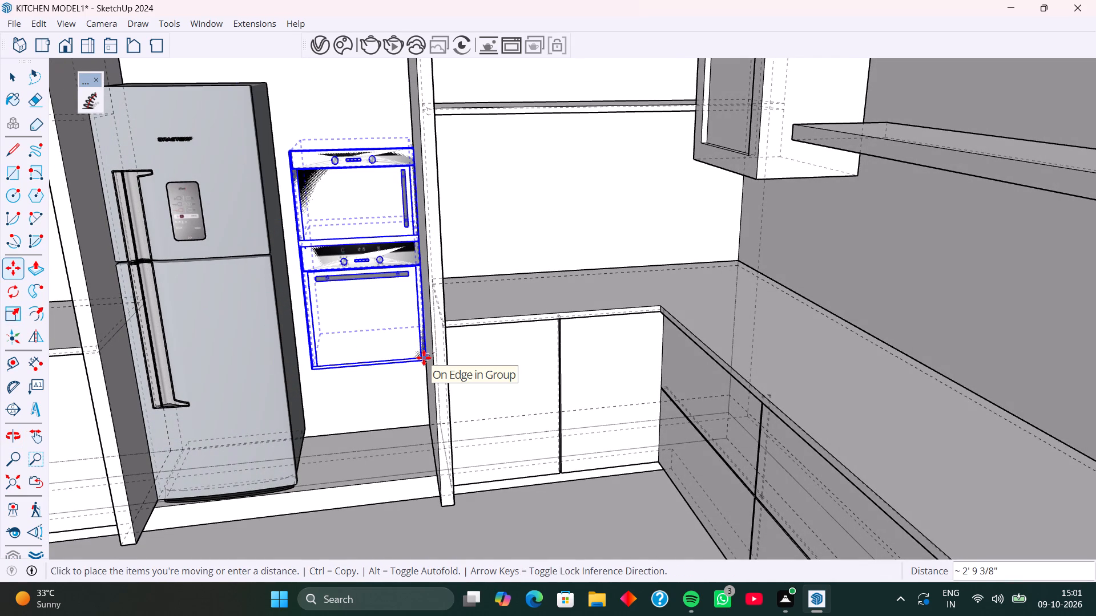
pyautogui.press('Left')
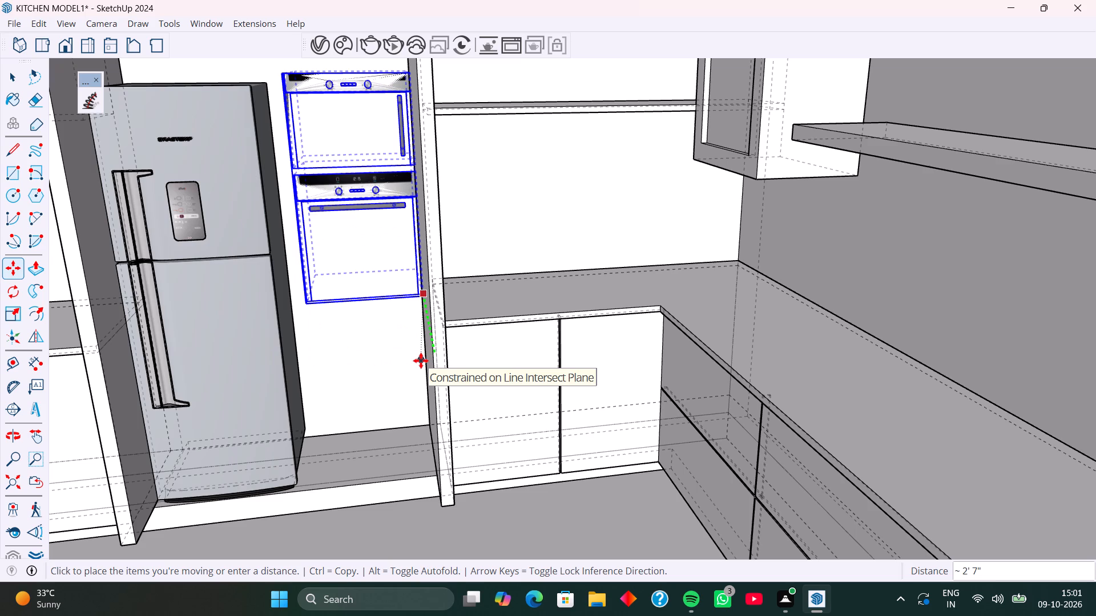
pyautogui.press('Right')
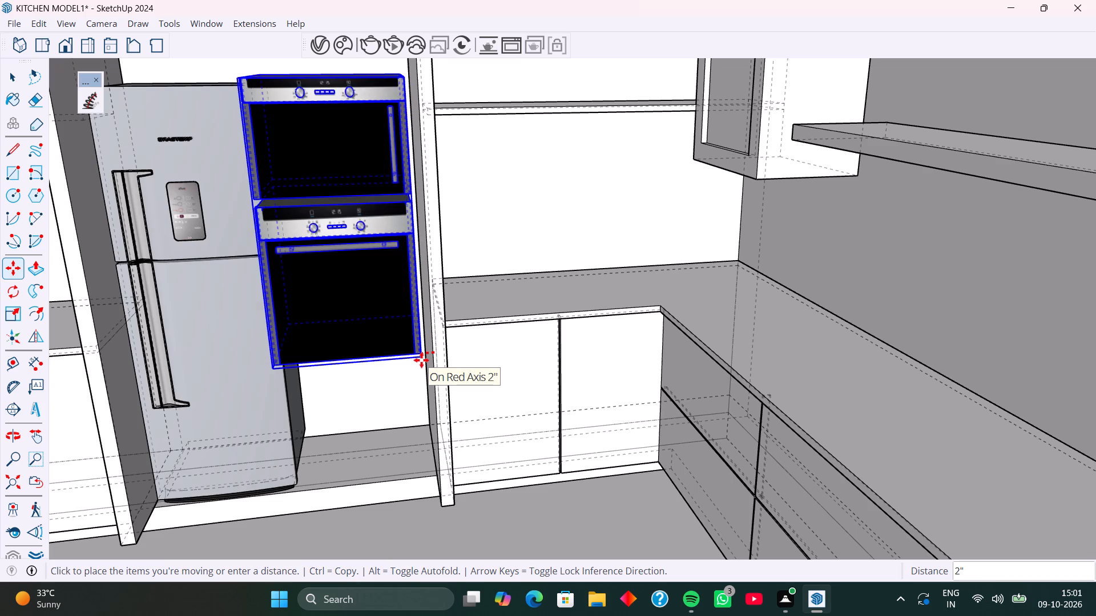
pyautogui.moveTo(421, 360); pyautogui.dragTo(398, 361, button='middle')
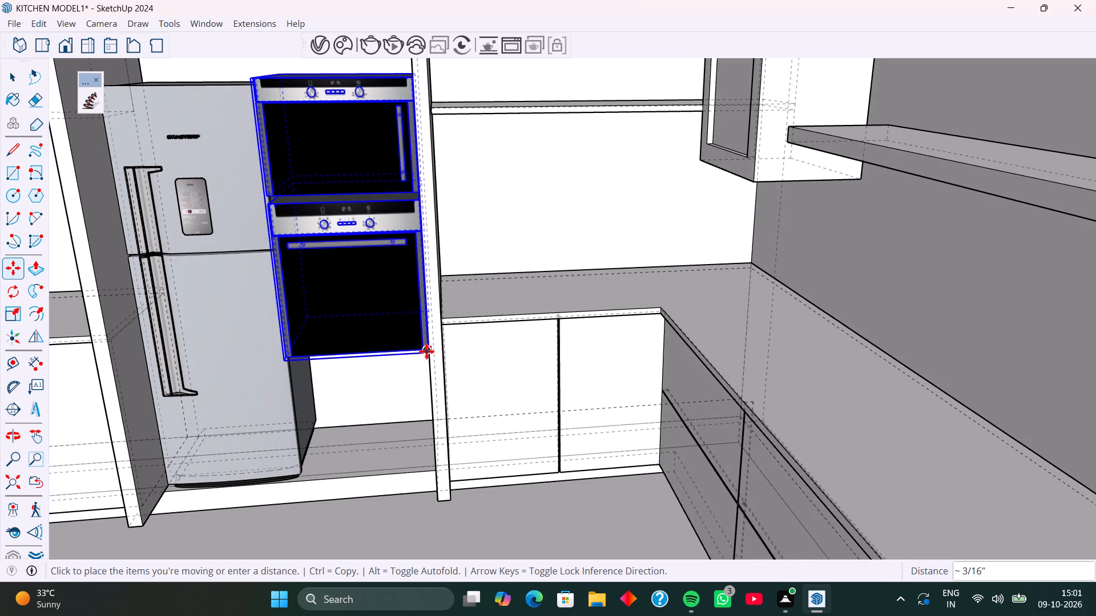
pyautogui.click(425, 351)
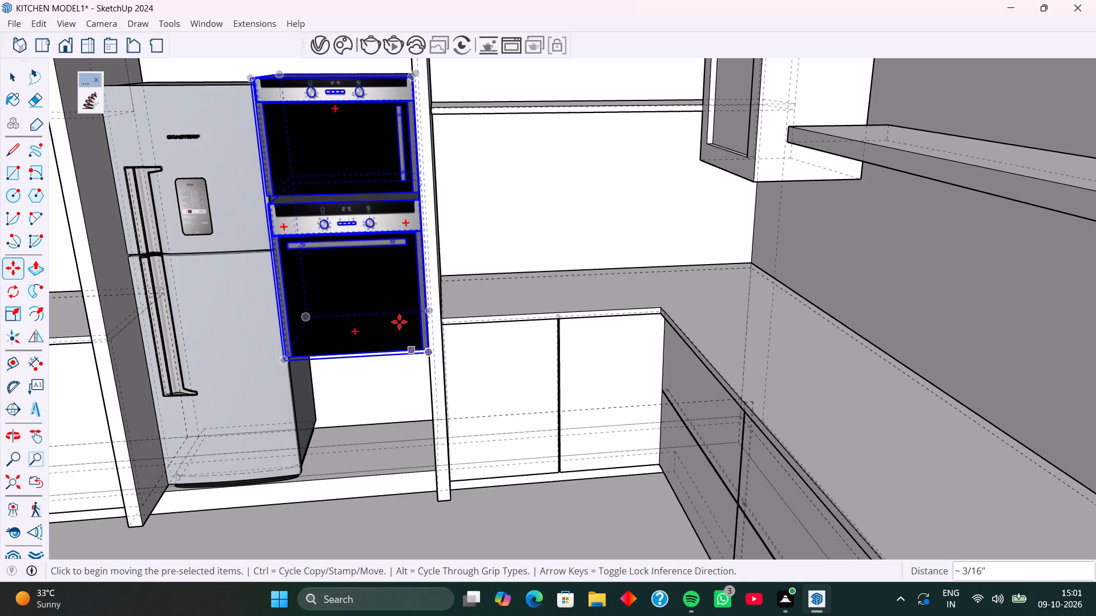
# Move the double oven by its upper front corner farther back into the tall cabinet opening.
pyautogui.moveTo(390, 301); pyautogui.dragTo(469, 342, button='middle')
pyautogui.moveTo(340, 262); pyautogui.dragTo(454, 257, button='middle')
pyautogui.moveTo(371, 245); pyautogui.dragTo(281, 250, button='middle')
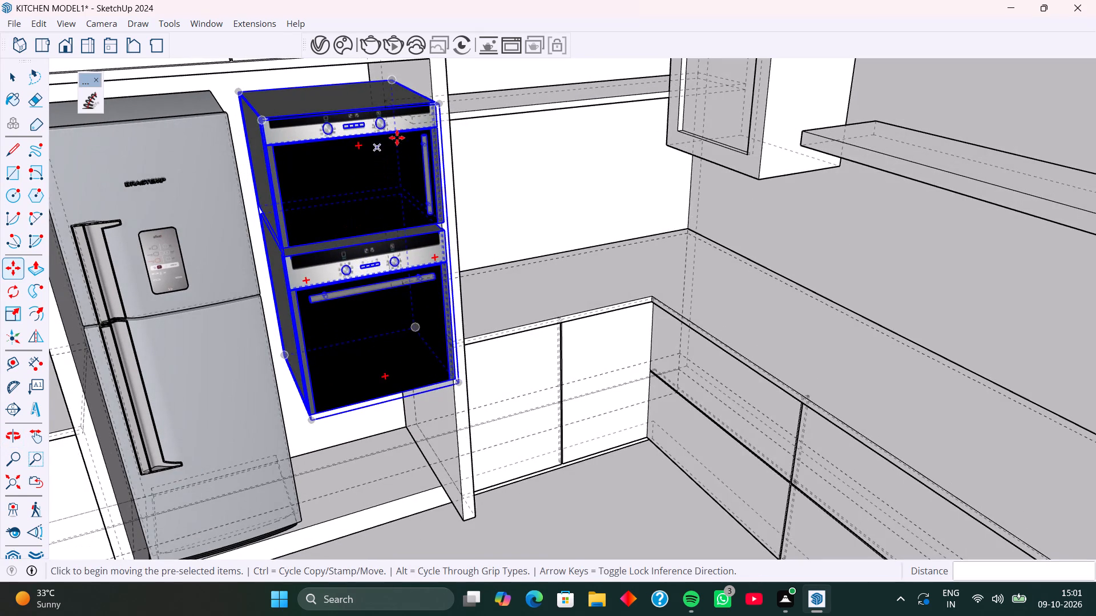
pyautogui.click(441, 104)
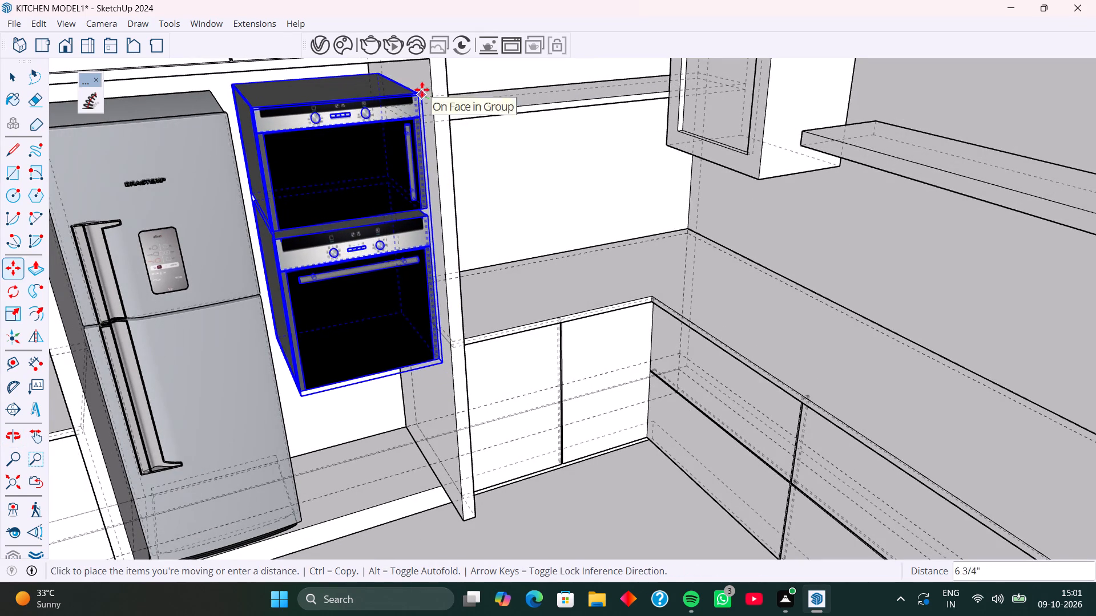
pyautogui.click(413, 87)
# Shift the double oven about 1 1/2" by its upper back corner inside the tall cabinet.
pyautogui.scroll(9, 367, 70)
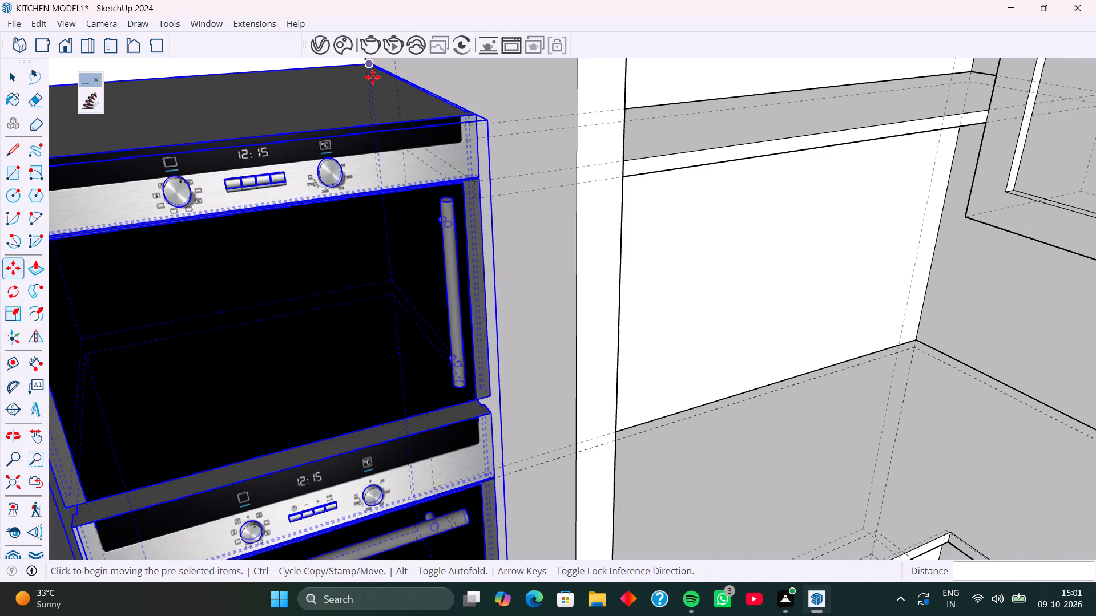
pyautogui.keyDown('shift'); pyautogui.moveTo(373, 77); pyautogui.dragTo(400, 210, button='middle'); pyautogui.keyUp('shift')
pyautogui.moveTo(410, 232); pyautogui.dragTo(404, 205, button='middle')
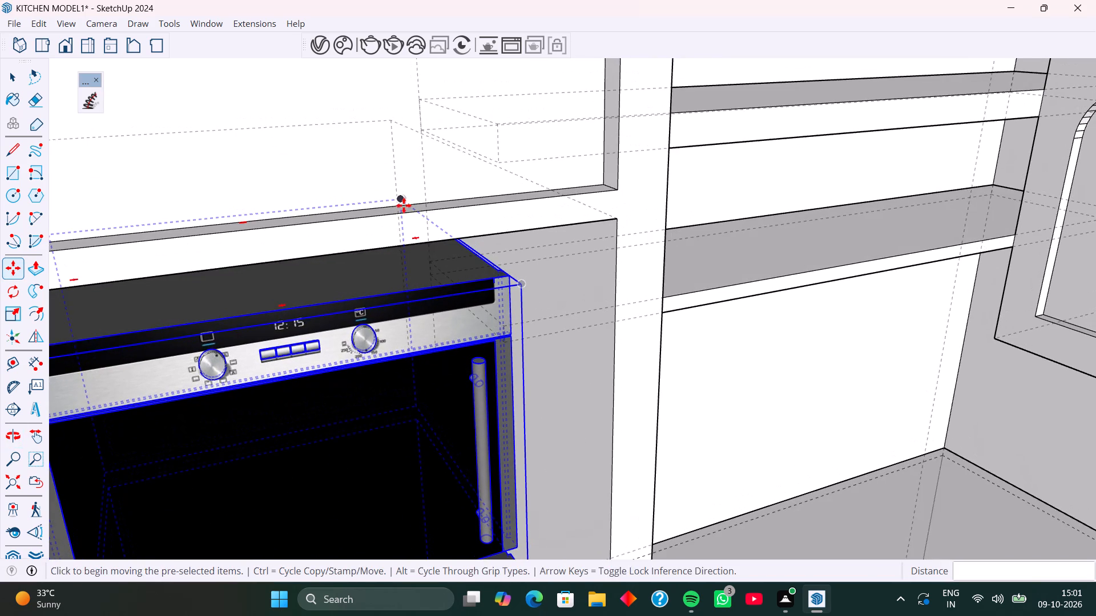
pyautogui.click(401, 200)
pyautogui.click(396, 196)
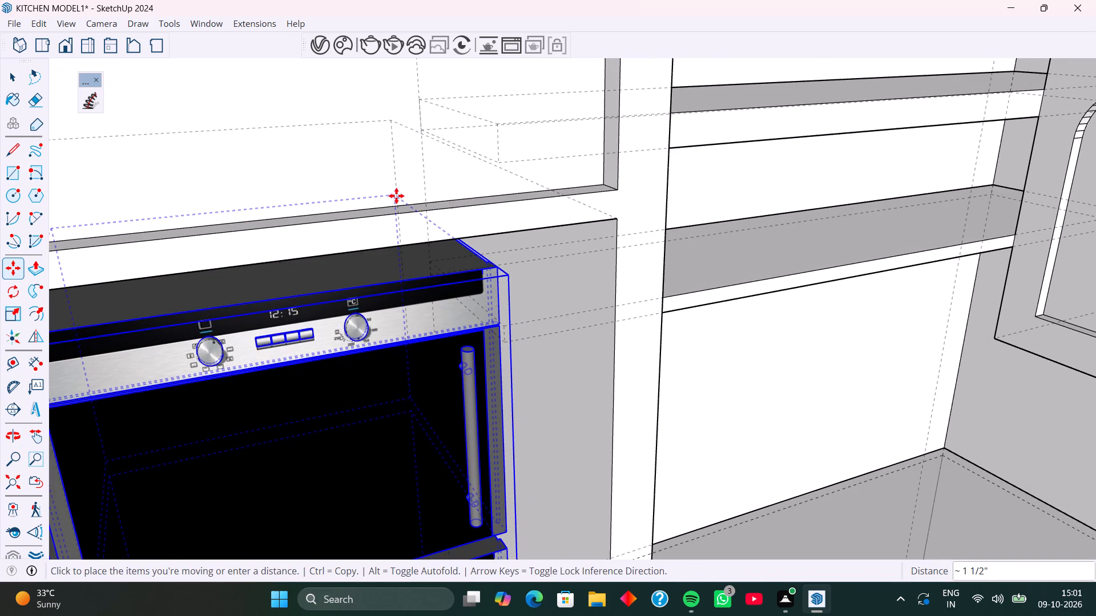
# Move the double oven 2" toward the refrigerator, away from the cabinet's side panel.
pyautogui.scroll(-14, 468, 230)
pyautogui.moveTo(329, 302); pyautogui.dragTo(283, 294, button='middle')
pyautogui.moveTo(388, 282); pyautogui.dragTo(376, 284, button='middle')
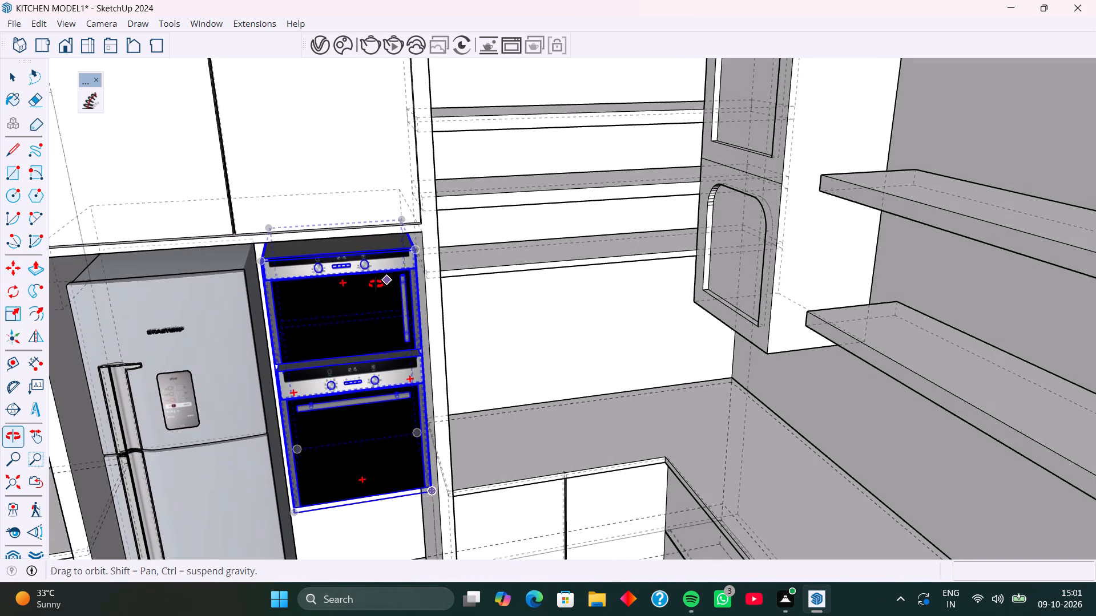
pyautogui.moveTo(376, 284); pyautogui.dragTo(375, 284, button='middle')
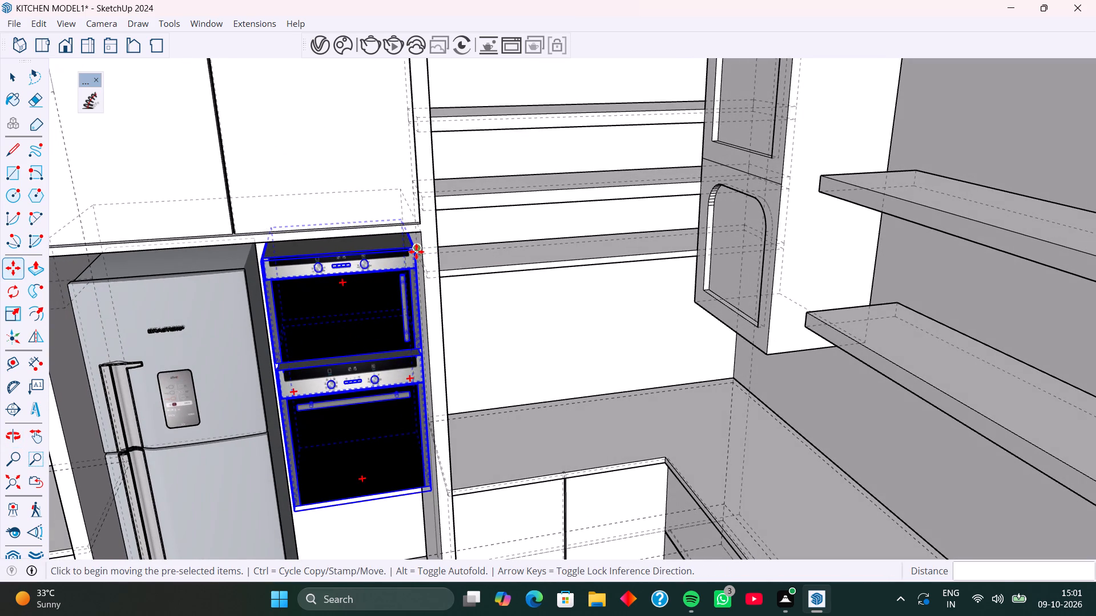
pyautogui.click(416, 252)
pyautogui.click(411, 253)
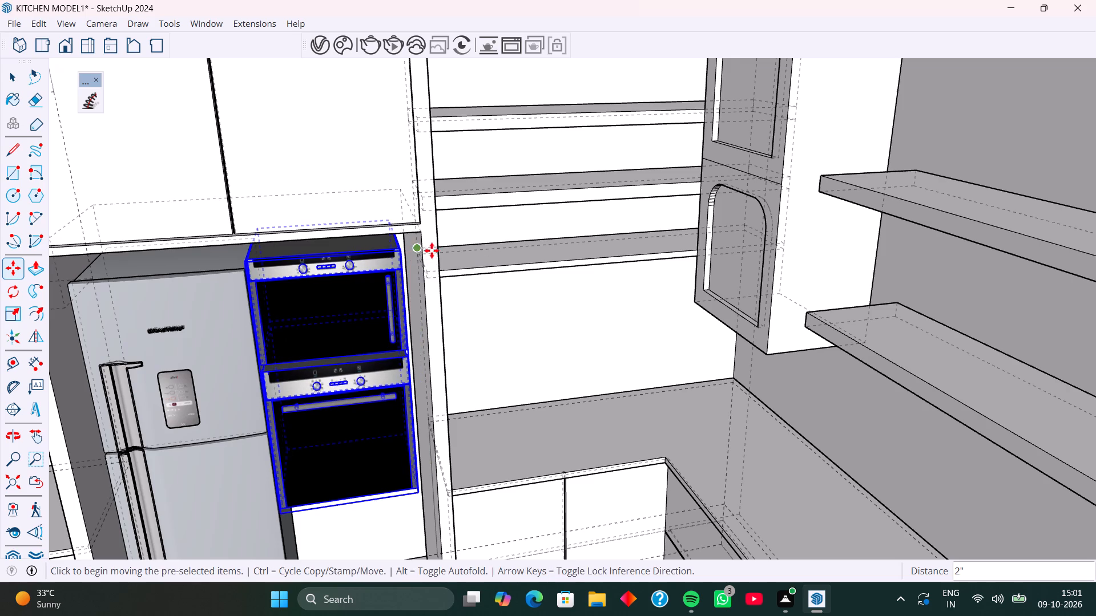
# Nudge the double oven about 1/16" along the red axis by its upper front corner beside the refrigerator.
pyautogui.scroll(-5, 401, 260)
pyautogui.moveTo(393, 274); pyautogui.dragTo(424, 277, button='middle')
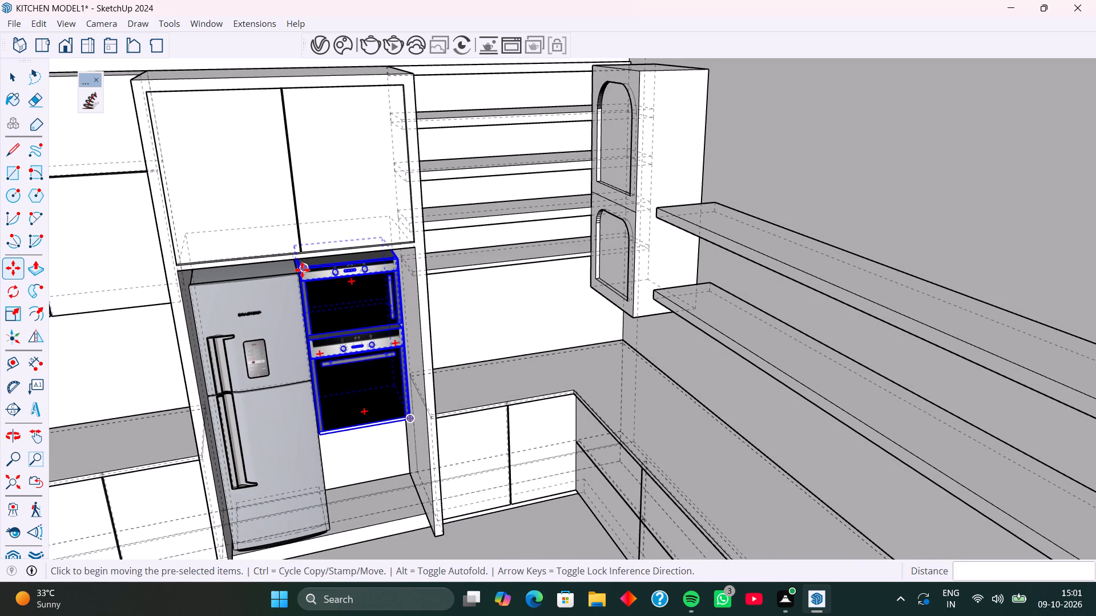
pyautogui.click(302, 270)
pyautogui.scroll(4, 305, 270)
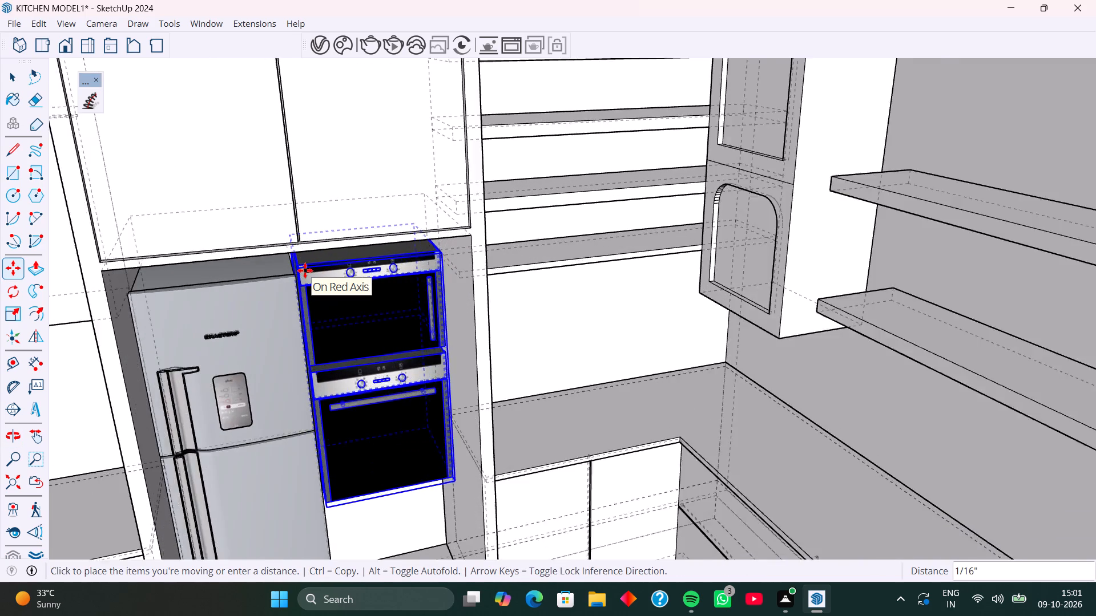
pyautogui.scroll(6, 305, 270)
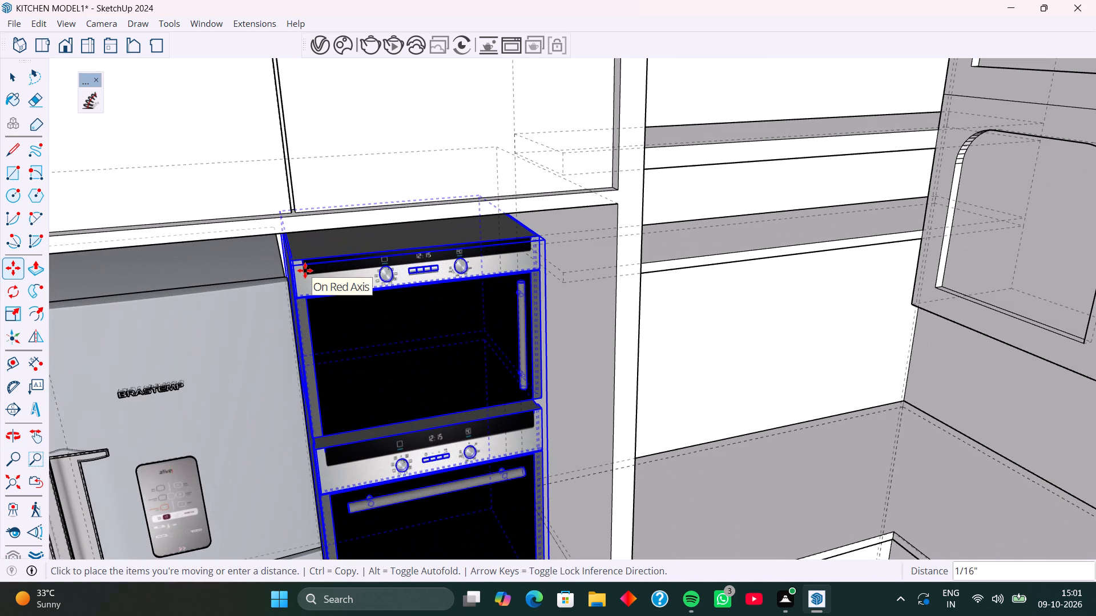
pyautogui.click(306, 270)
pyautogui.scroll(-11, 330, 265)
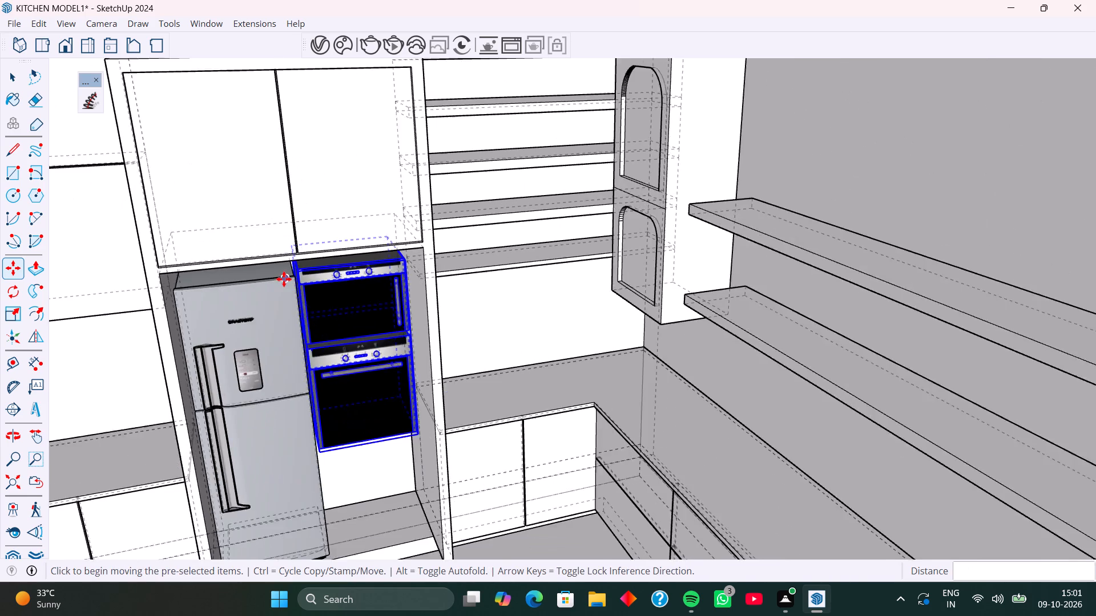
# Turn off the hidden back-edge display and deselect the double oven.
pyautogui.scroll(-3, 284, 279)
pyautogui.press('k')
pyautogui.scroll(-11, 284, 279)
pyautogui.press('space')
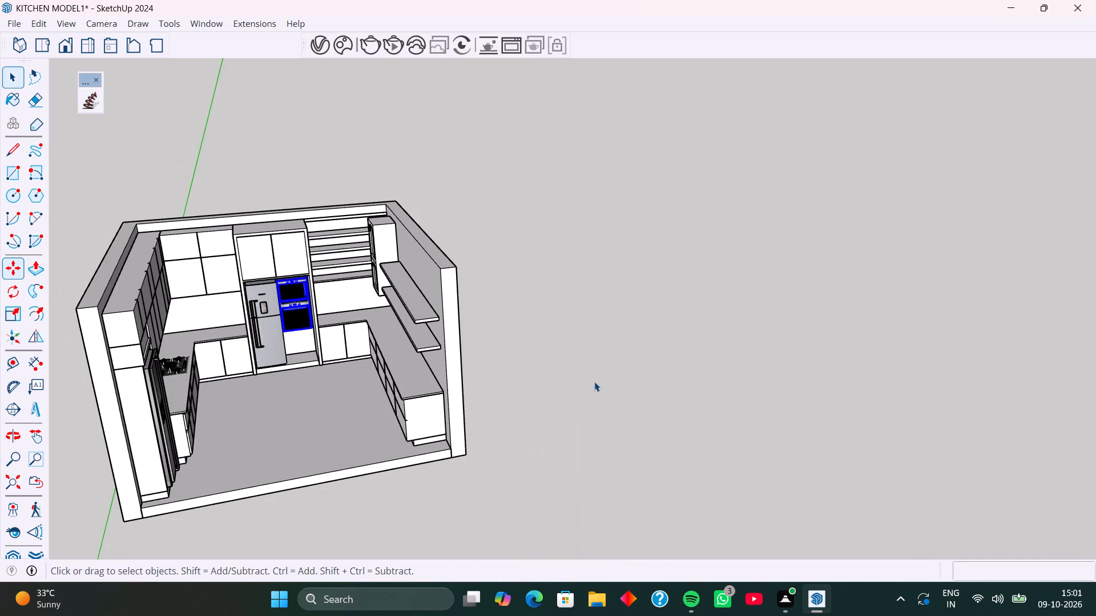
pyautogui.click(594, 382)
# Examine the double oven's fit beside the refrigerator and the overall kitchen layout.
pyautogui.moveTo(370, 378); pyautogui.dragTo(348, 356, button='middle')
pyautogui.scroll(3, 286, 319)
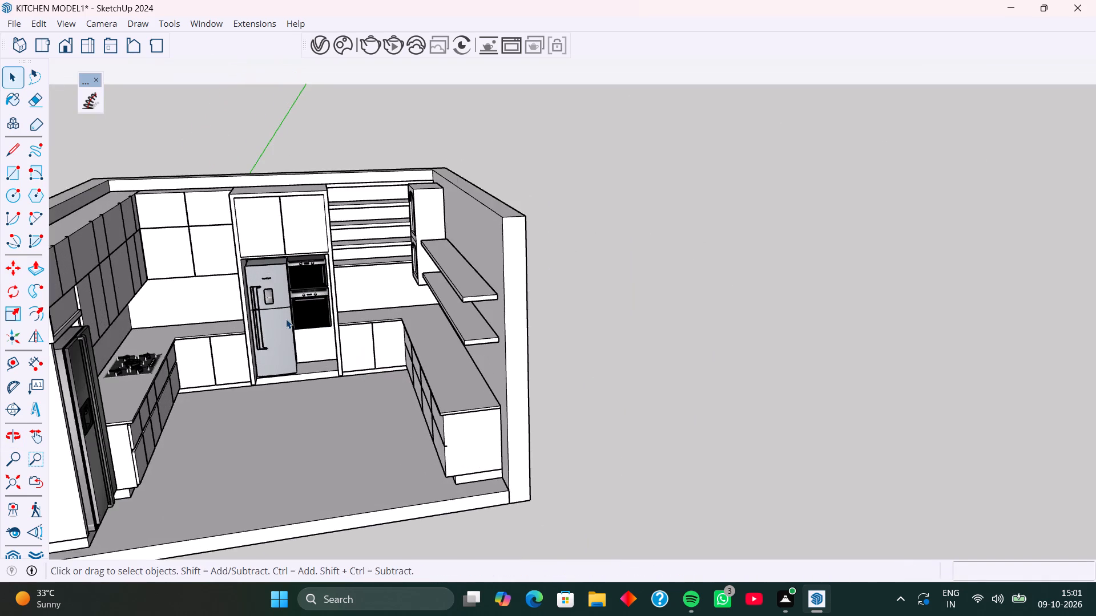
pyautogui.moveTo(286, 319); pyautogui.dragTo(288, 281, button='middle')
pyautogui.scroll(1, 286, 319)
pyautogui.moveTo(295, 303); pyautogui.dragTo(308, 306, button='middle')
pyautogui.scroll(4, 299, 310)
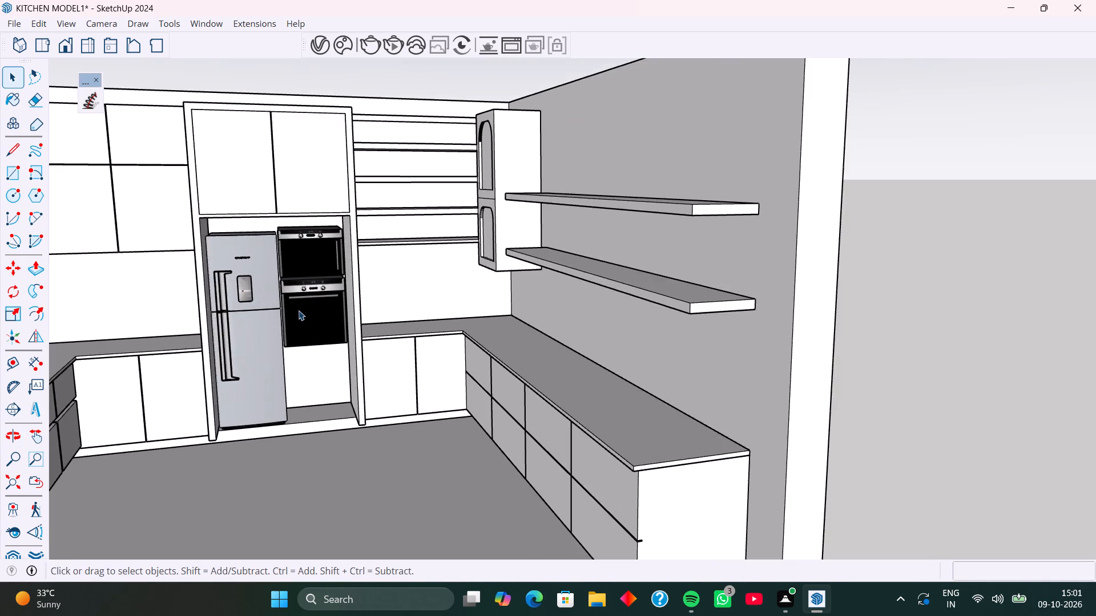
pyautogui.scroll(-4, 297, 315)
pyautogui.moveTo(316, 360); pyautogui.dragTo(294, 334, button='middle')
pyautogui.scroll(-9, 283, 341)
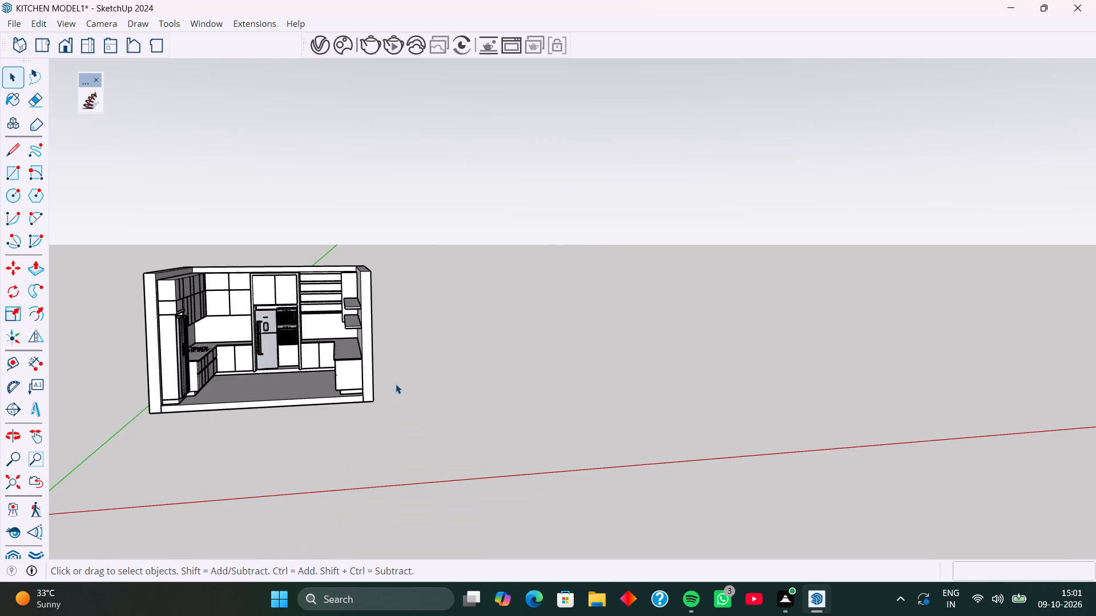
# Close SketchUp and save the changes to KITCHEN MODEL1.
pyautogui.click(1078, 7)
pyautogui.click(485, 312)
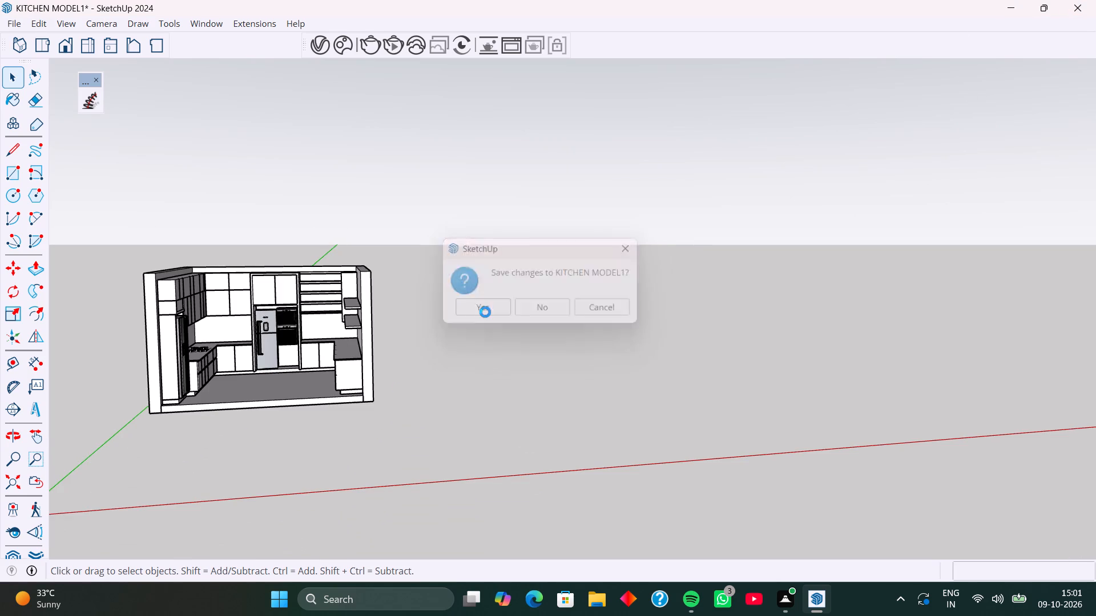
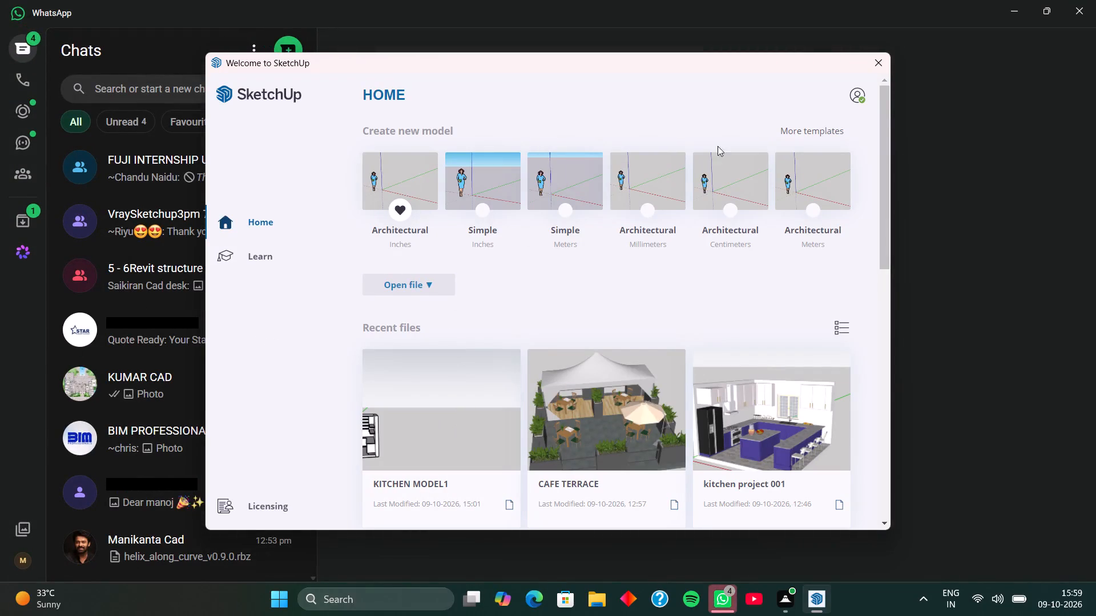
# Close the WhatsApp window open behind the SketchUp welcome window.
pyautogui.click(1078, 10)
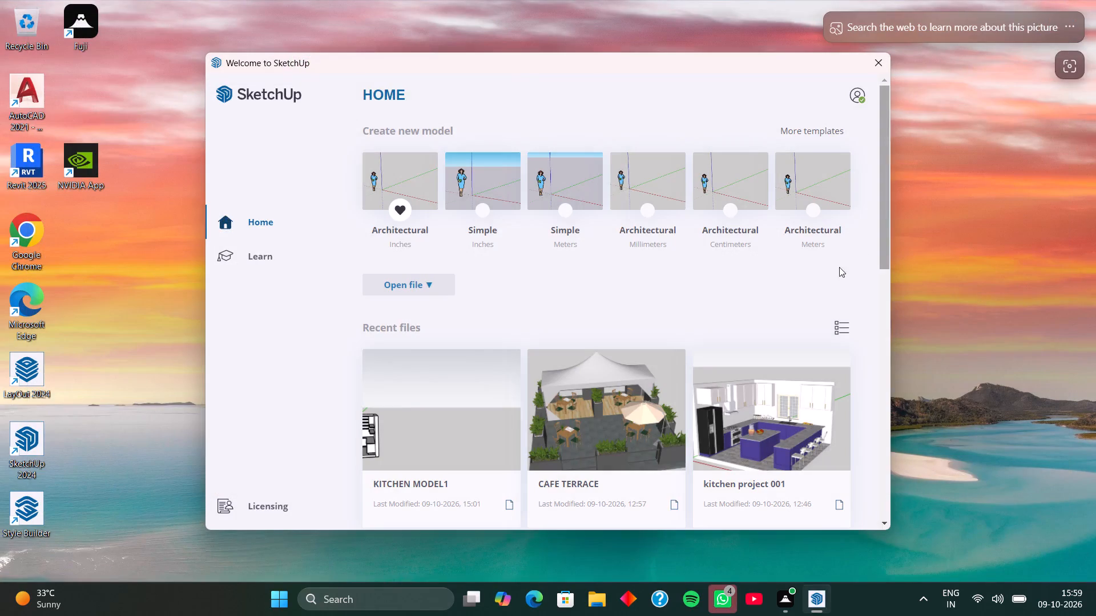
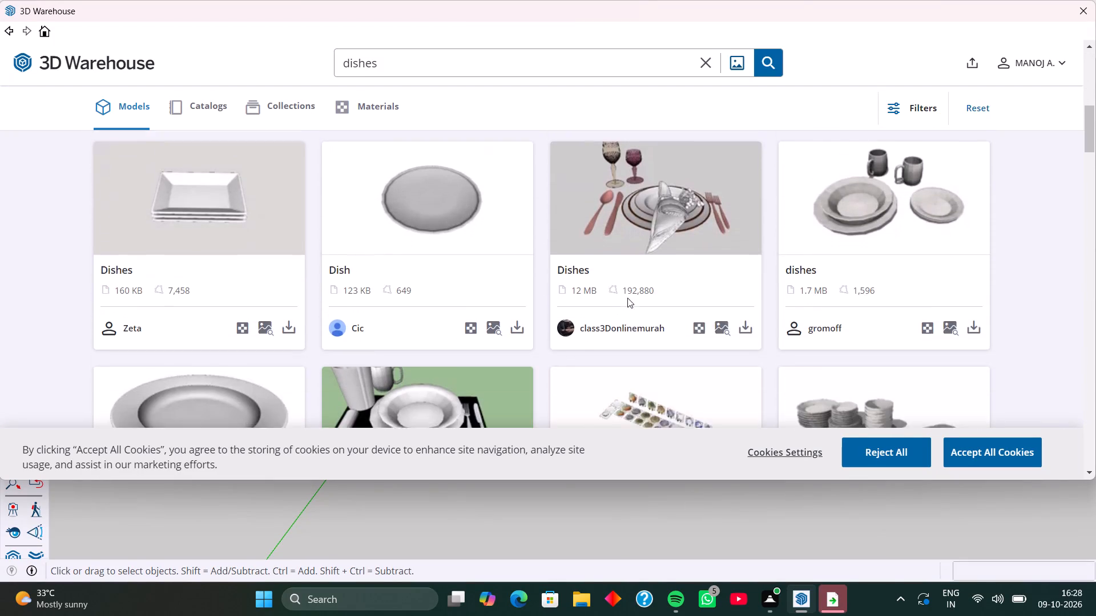
# Browse the 3D Warehouse search results for dishes, looking for a suitable tableware model.
pyautogui.scroll(-3, 627, 298)
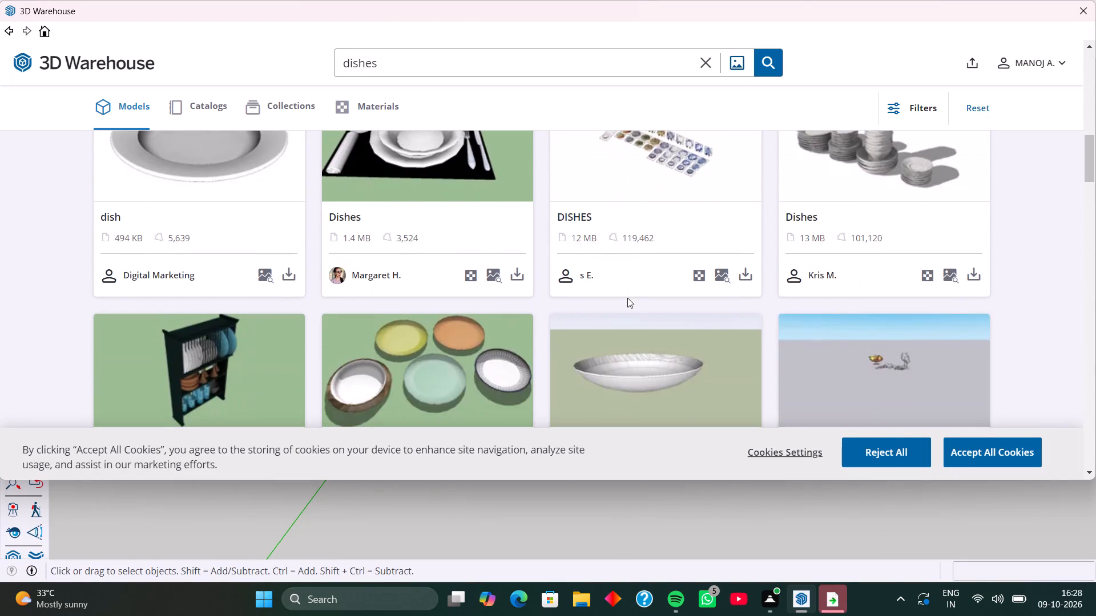
pyautogui.scroll(-9, 627, 298)
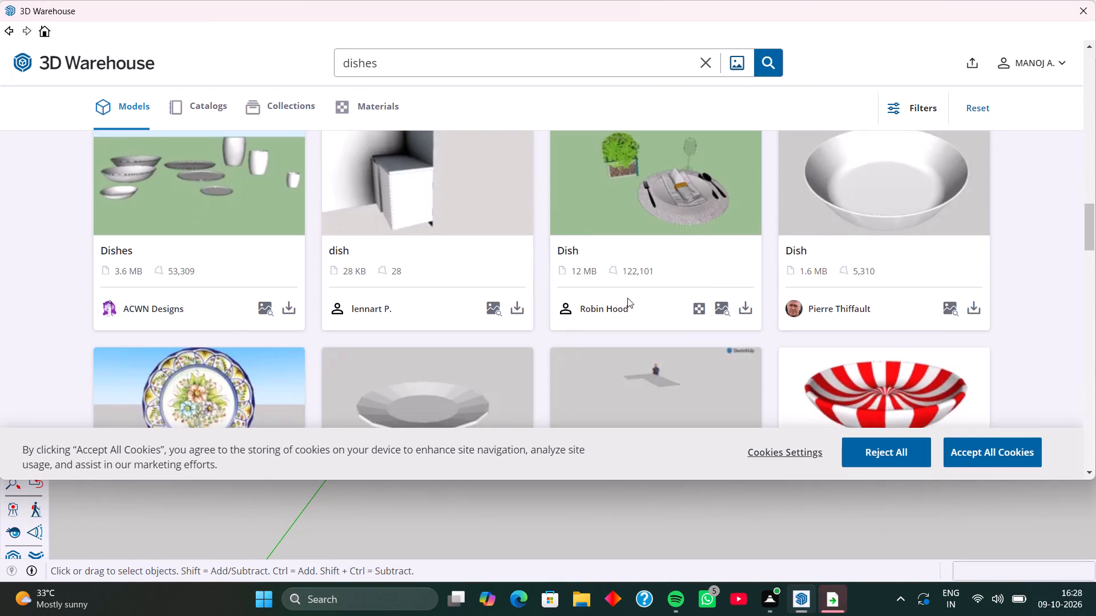
pyautogui.scroll(-13, 627, 298)
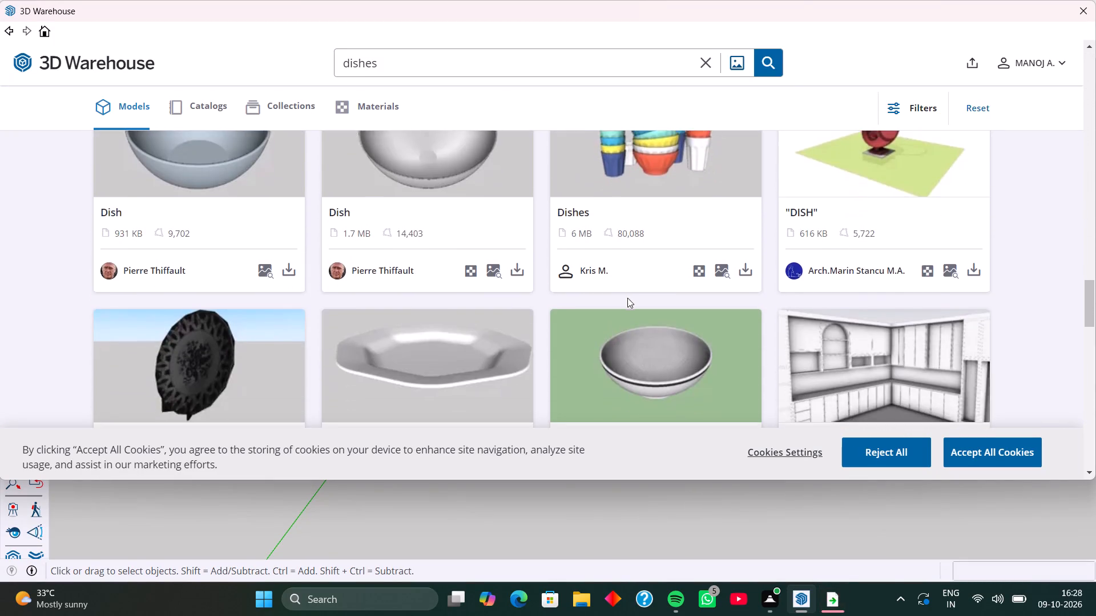
pyautogui.scroll(-8, 627, 298)
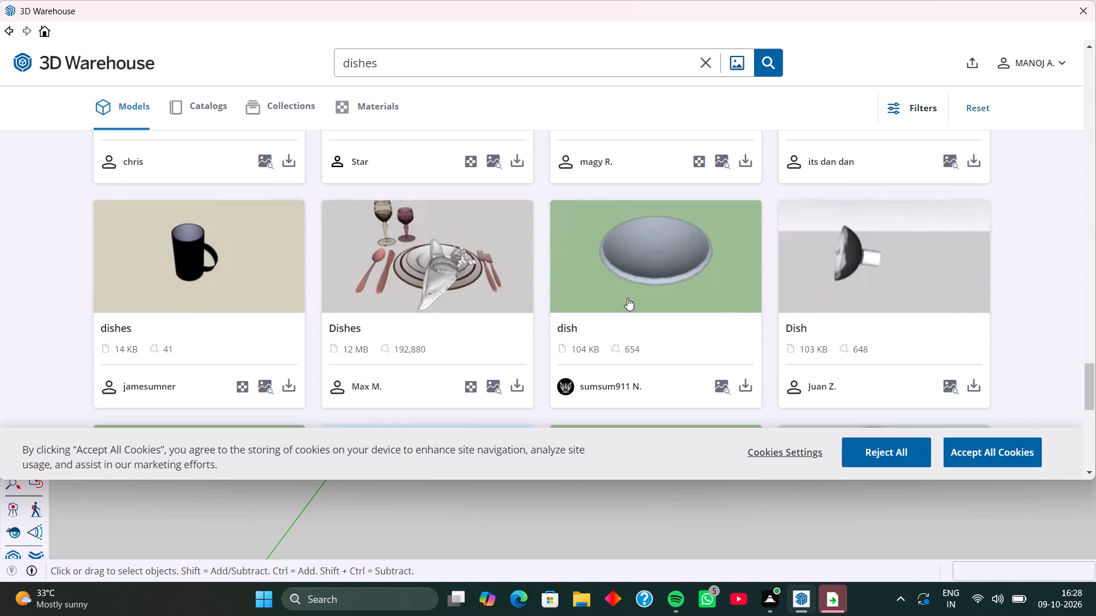
pyautogui.scroll(-11, 627, 298)
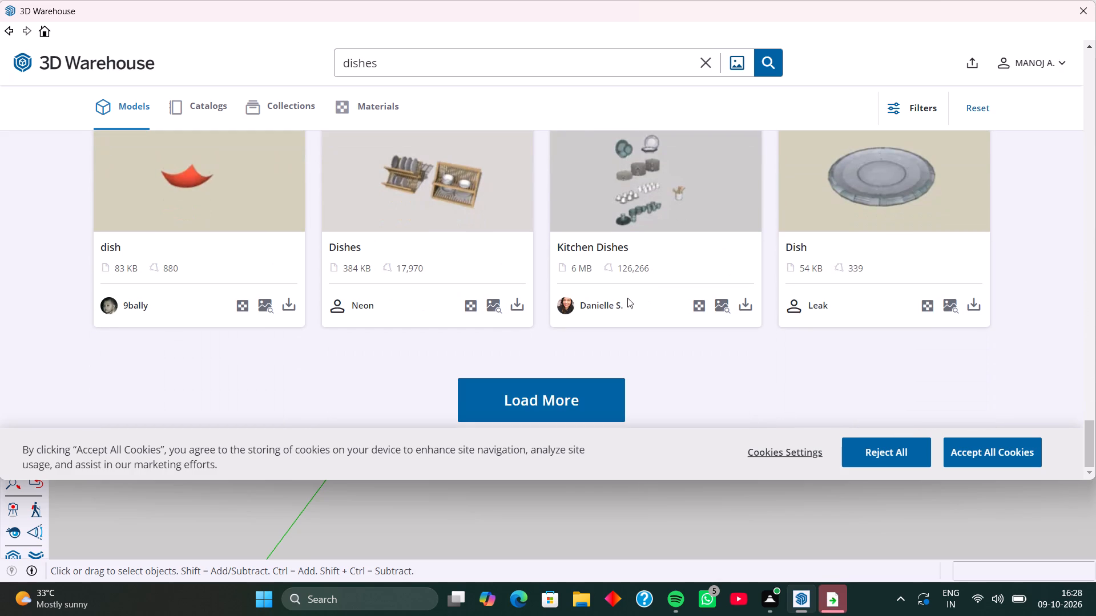
# Load more dishes results and examine the additional plates, dish racks and serving dishes.
pyautogui.click(563, 395)
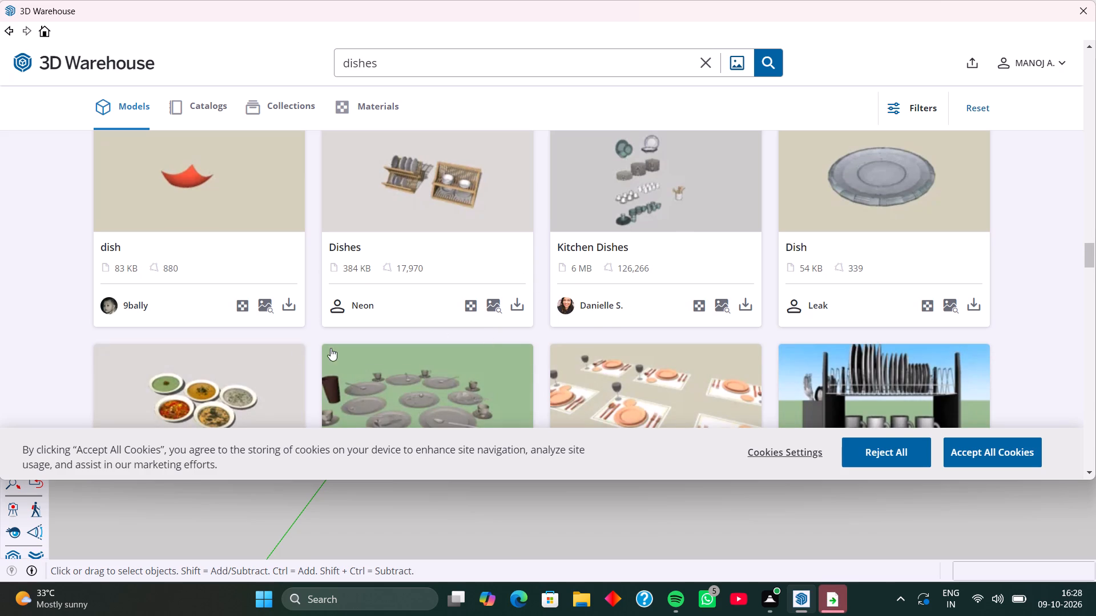
pyautogui.scroll(-6, 308, 351)
pyautogui.scroll(-3, 353, 336)
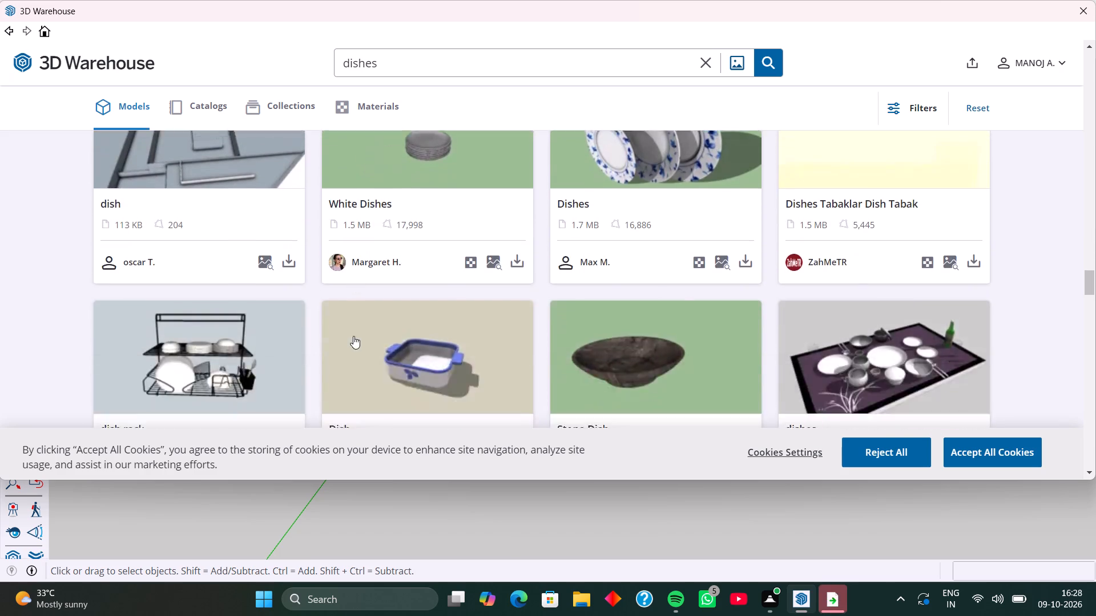
pyautogui.scroll(-2, 410, 330)
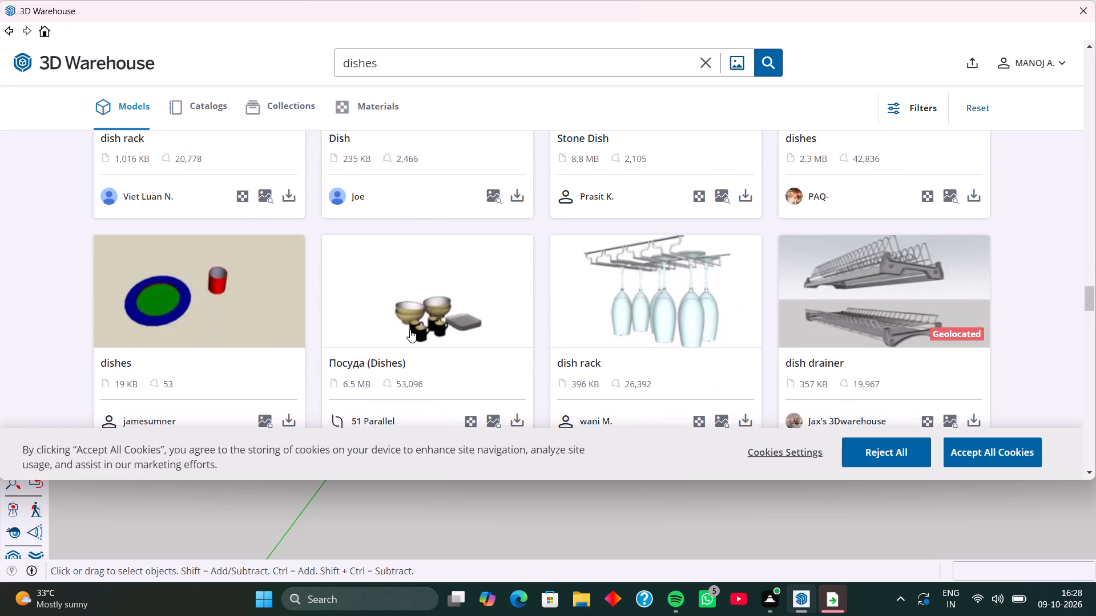
pyautogui.scroll(-7, 410, 330)
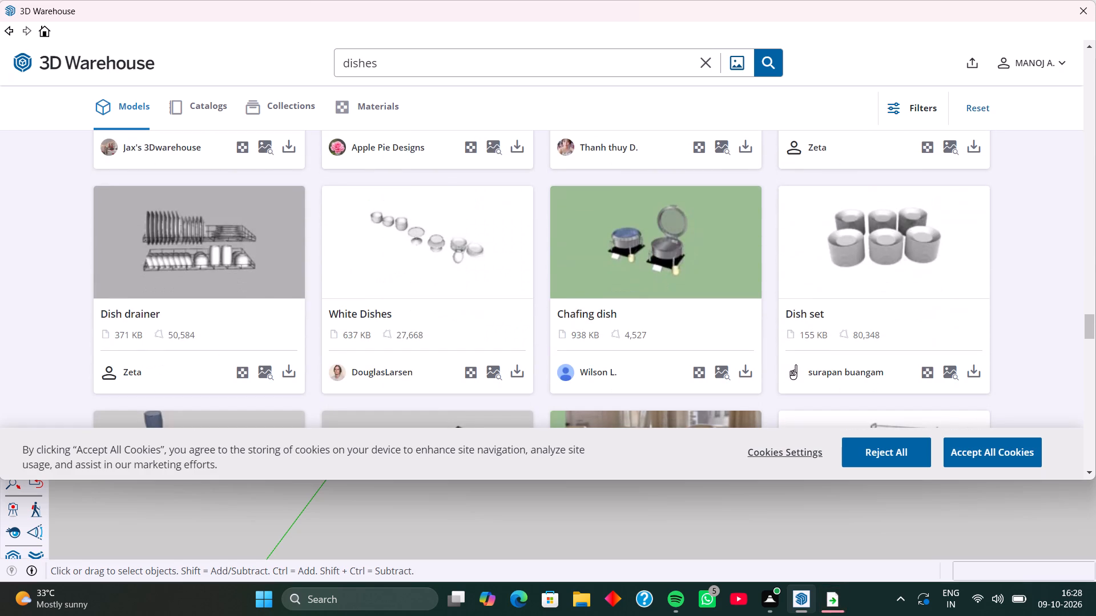
pyautogui.scroll(-4, 410, 330)
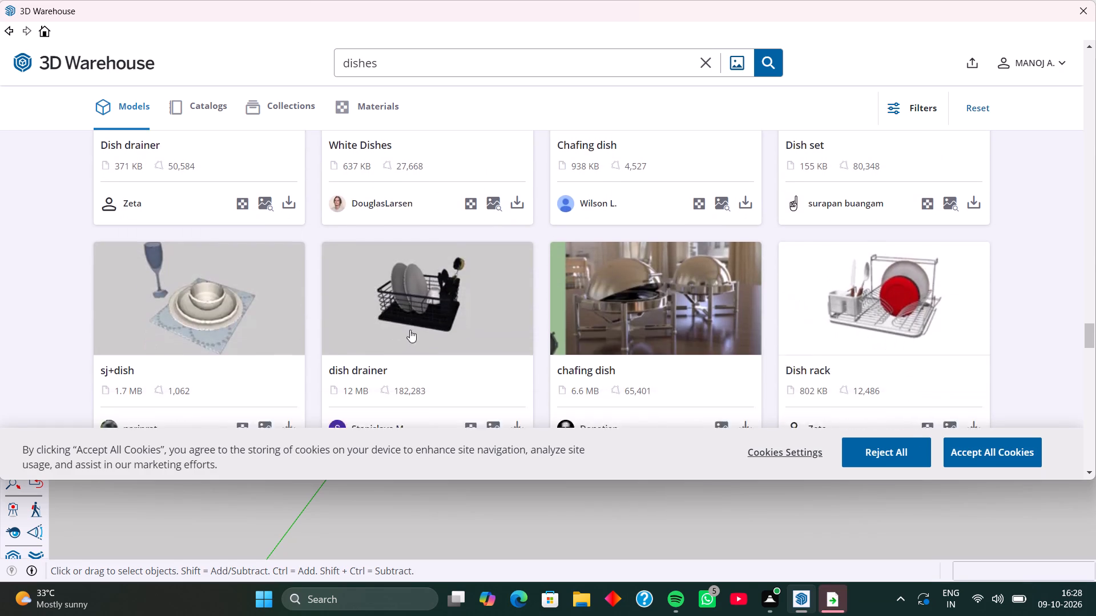
pyautogui.scroll(-3, 410, 330)
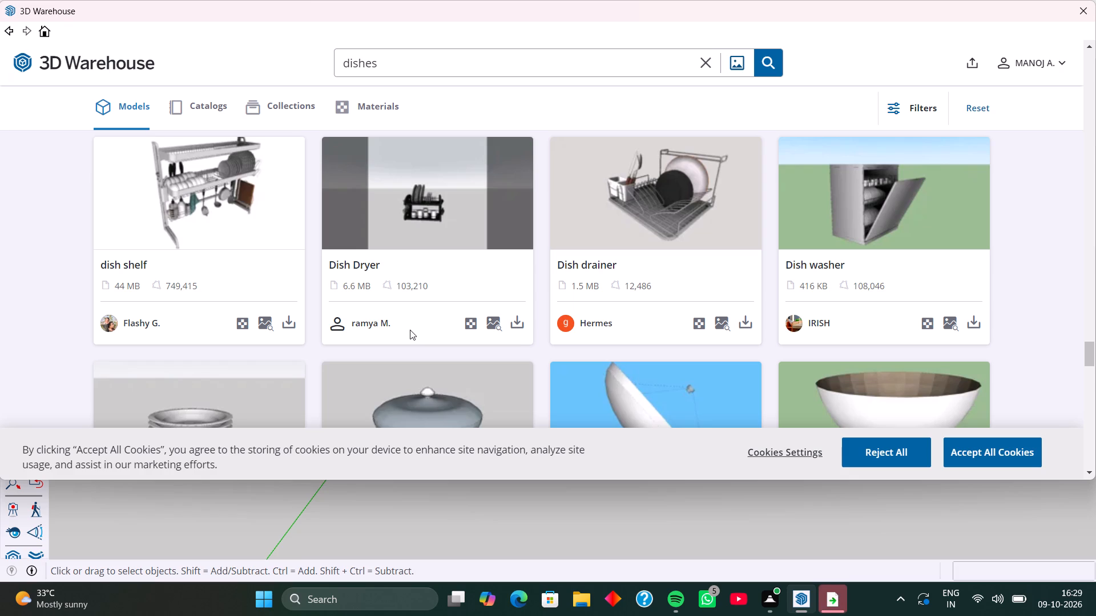
pyautogui.scroll(-7, 406, 272)
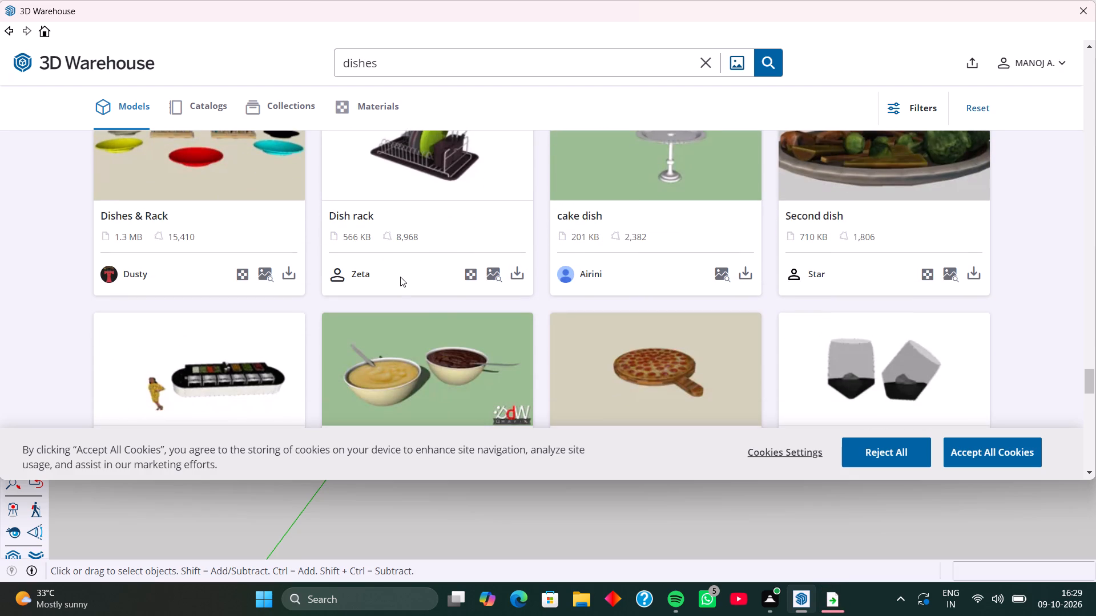
pyautogui.scroll(-5, 408, 246)
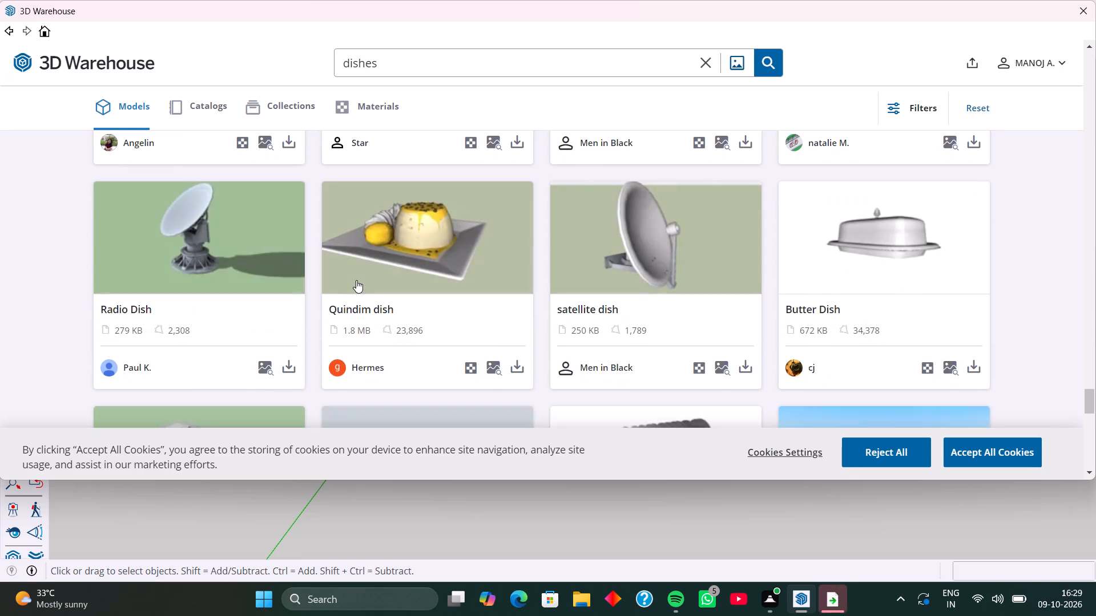
pyautogui.scroll(-11, 357, 280)
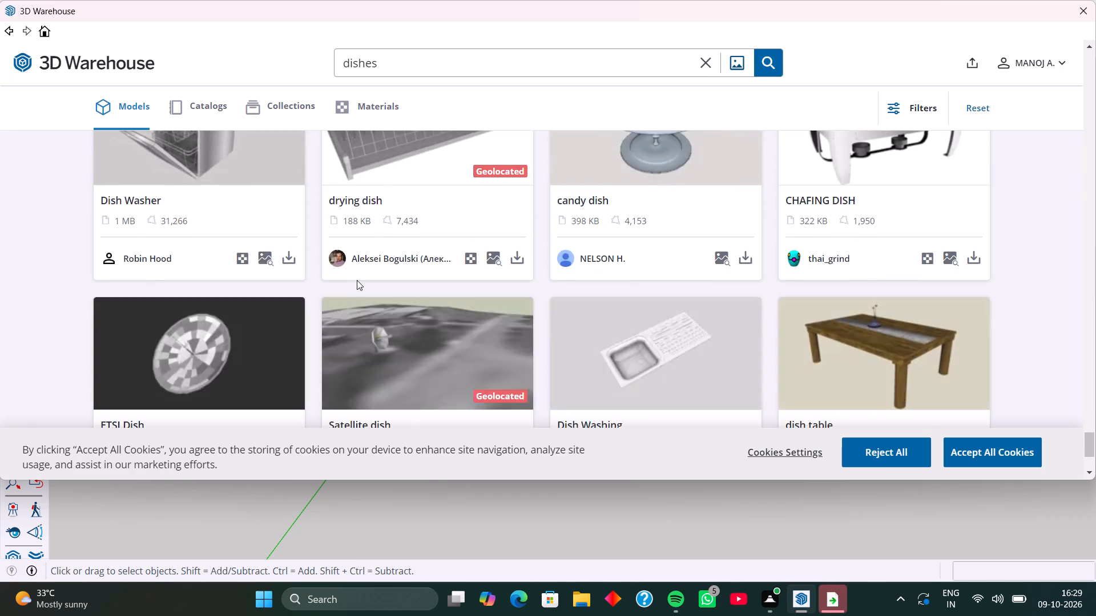
pyautogui.scroll(-4, 357, 280)
# Review the dishes results again, working back to the beginning of the list.
pyautogui.scroll(16, 357, 280)
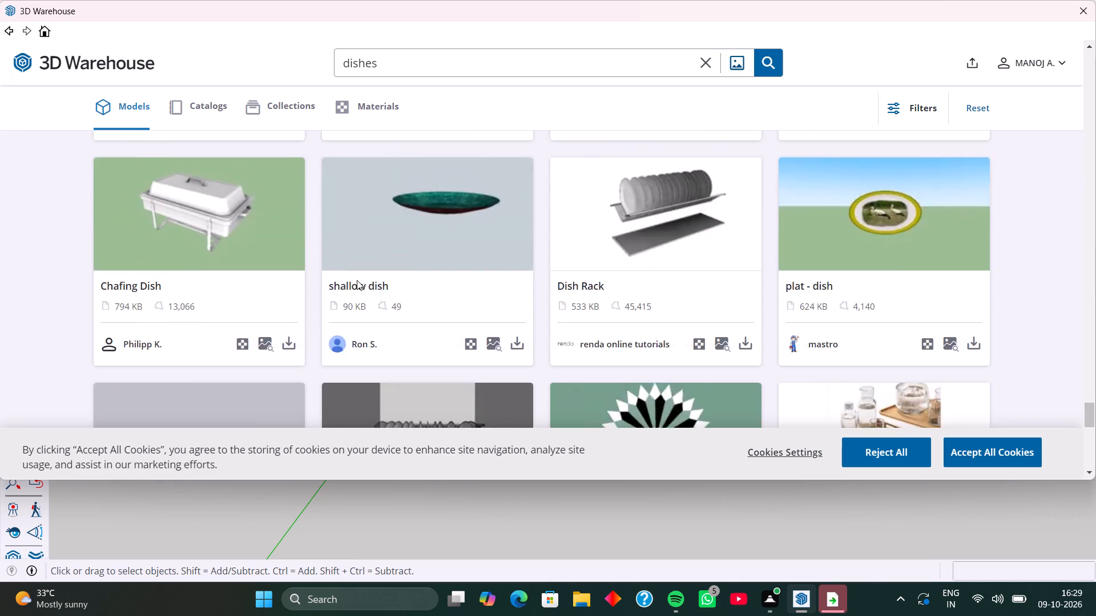
pyautogui.scroll(20, 357, 280)
pyautogui.scroll(9, 357, 280)
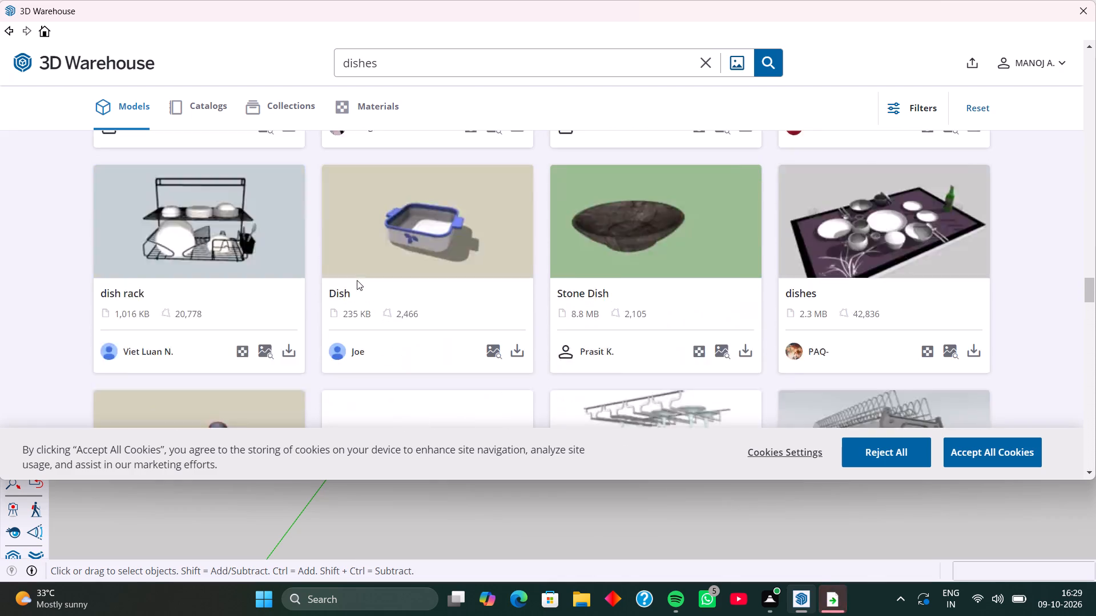
pyautogui.scroll(9, 357, 280)
pyautogui.scroll(-5, 357, 280)
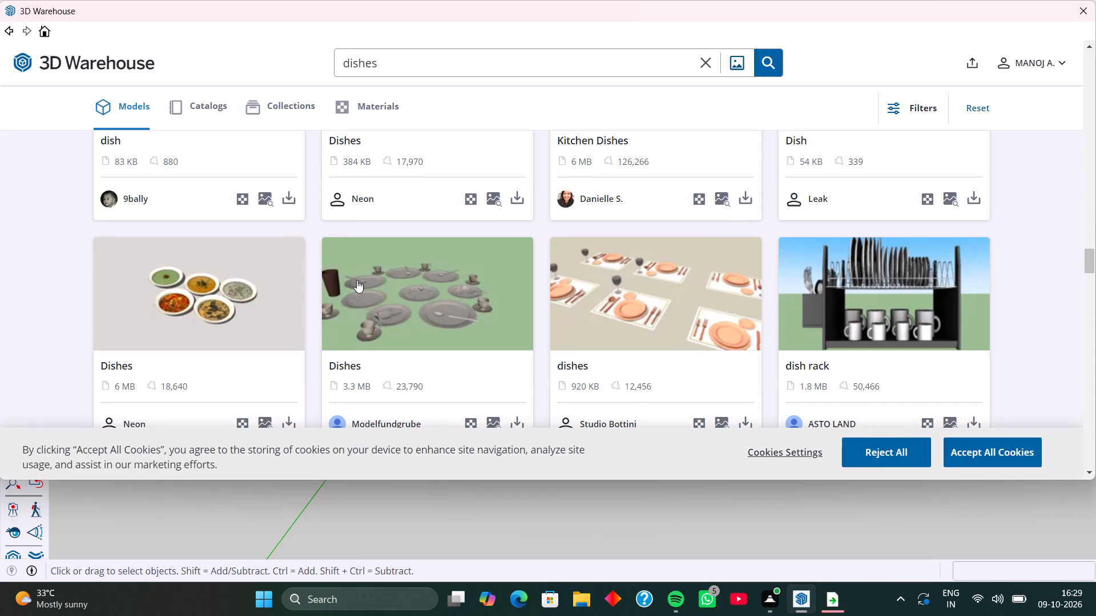
pyautogui.scroll(7, 357, 280)
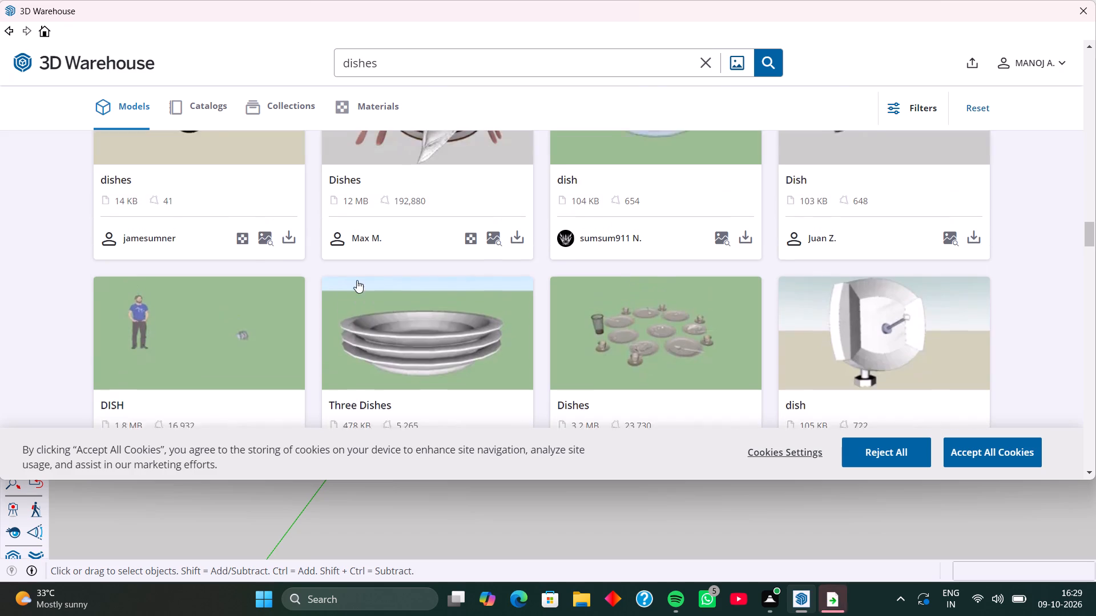
pyautogui.scroll(9, 357, 280)
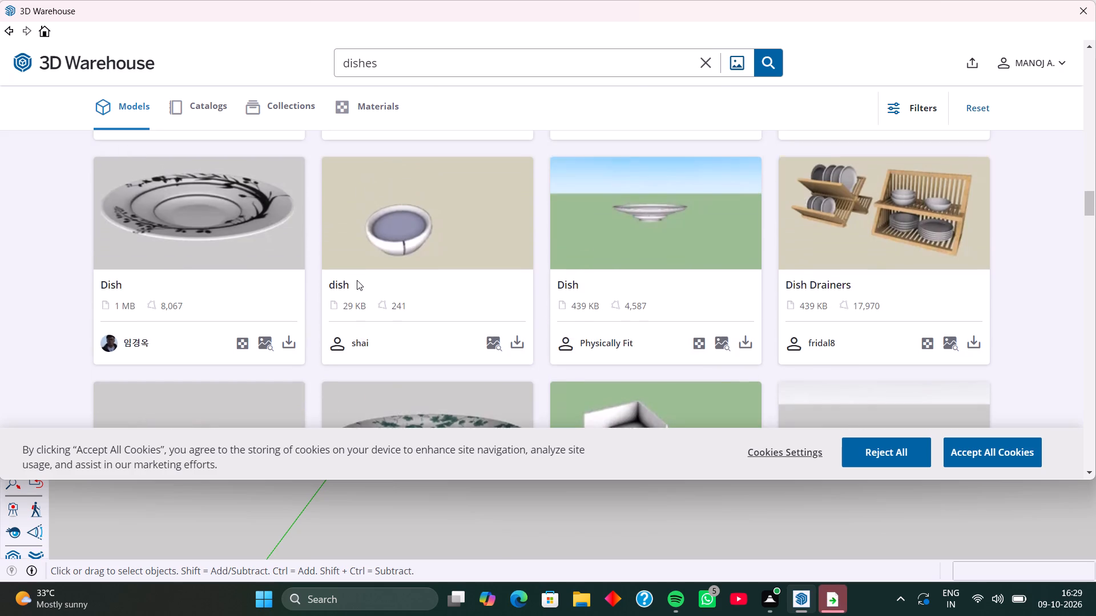
pyautogui.scroll(4, 357, 280)
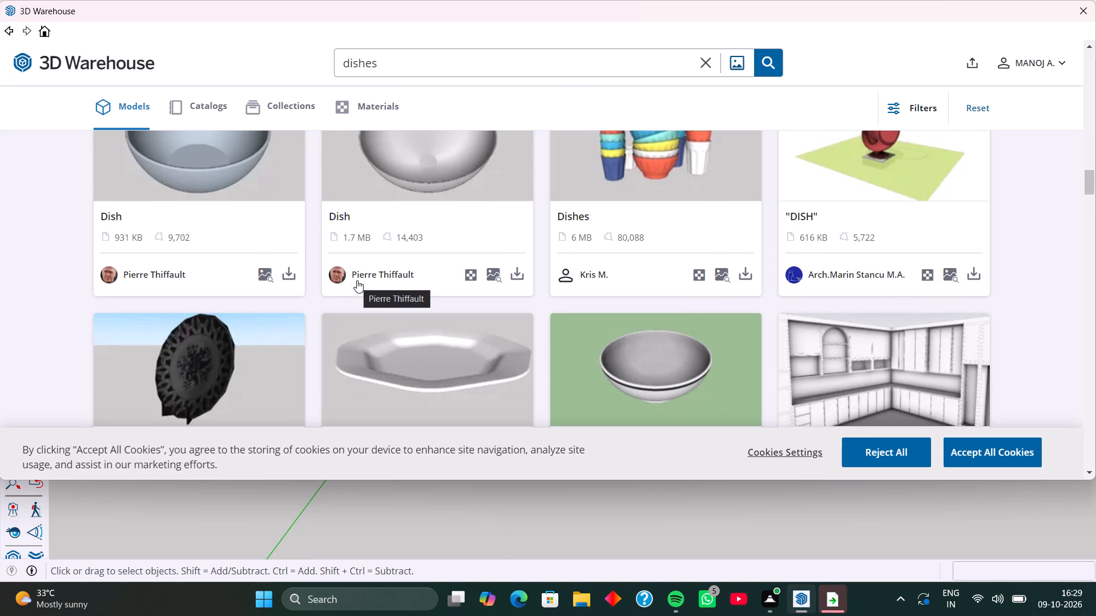
pyautogui.scroll(2, 357, 280)
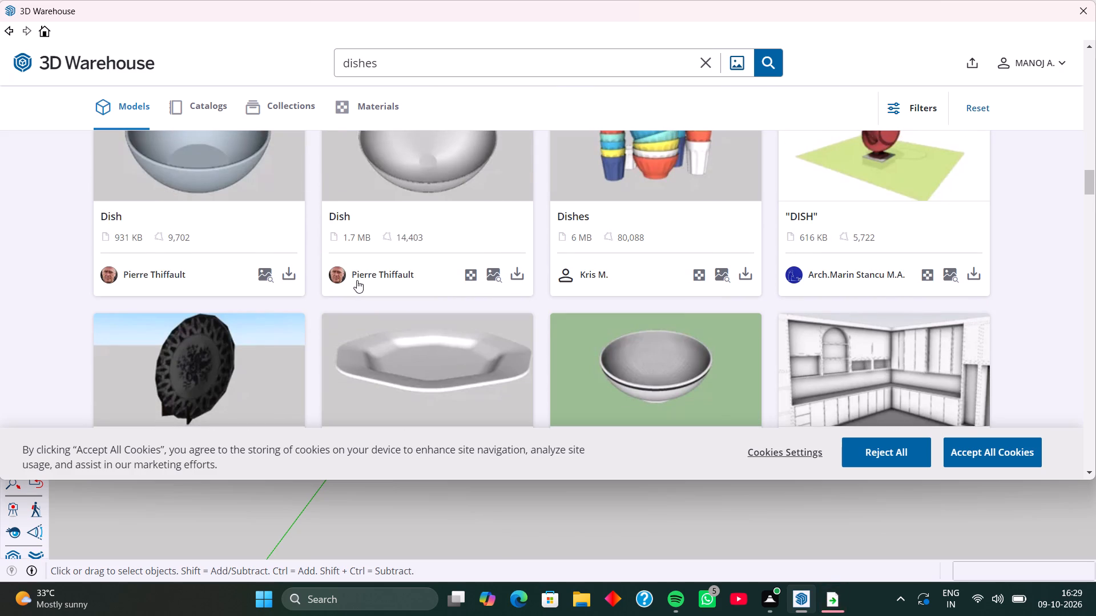
pyautogui.scroll(10, 357, 280)
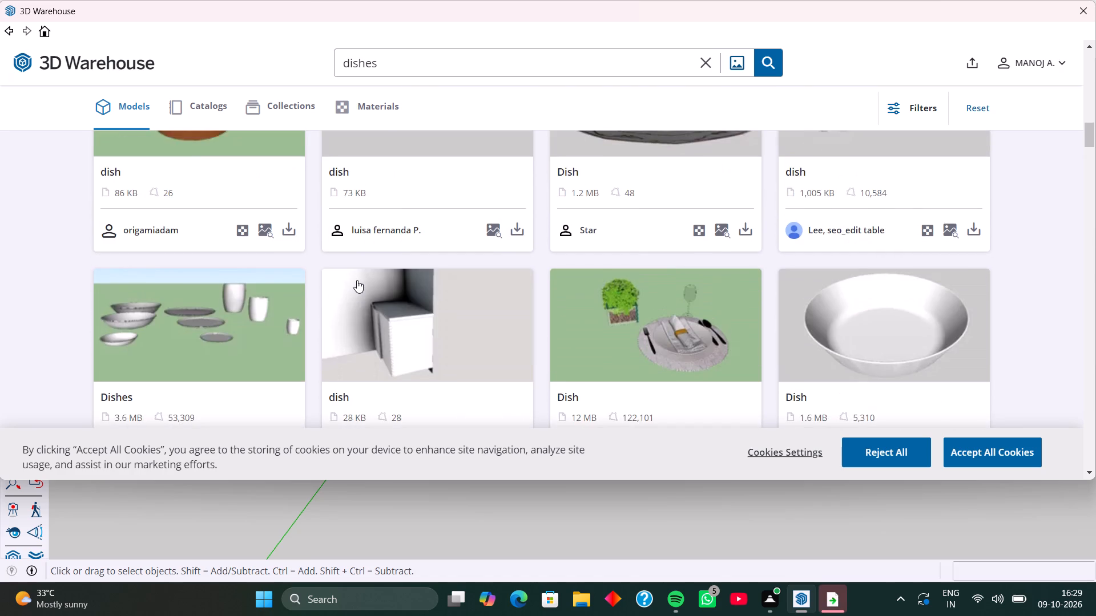
pyautogui.scroll(9, 357, 280)
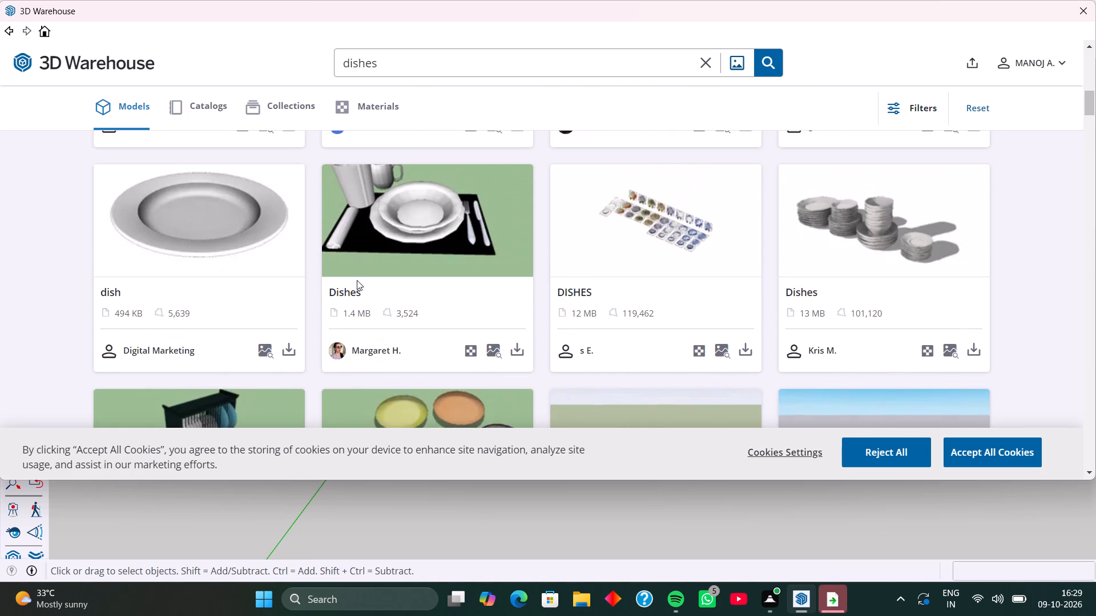
pyautogui.scroll(5, 357, 280)
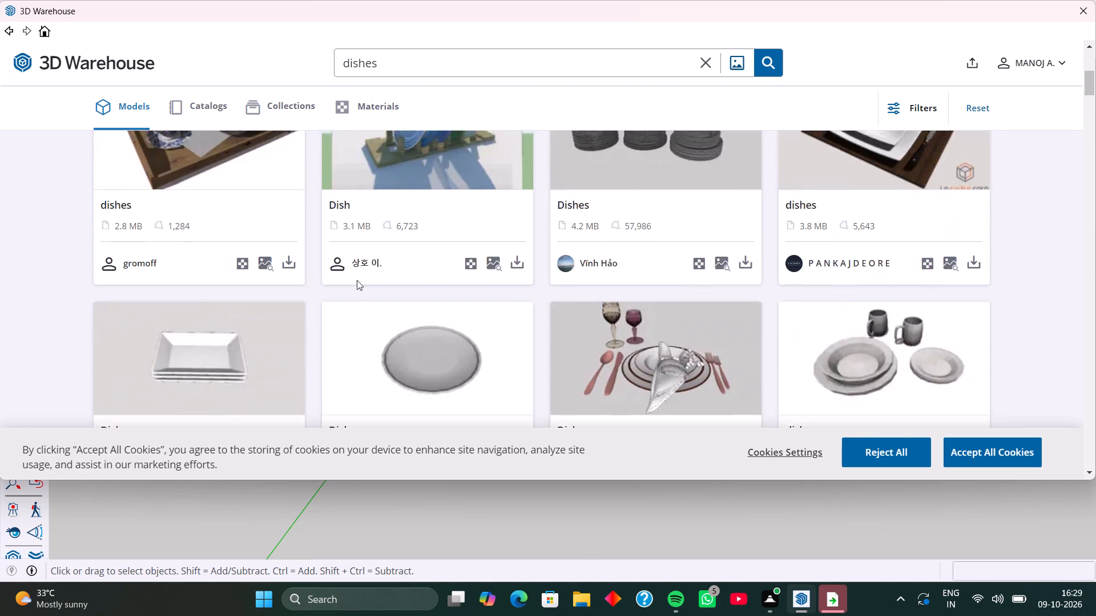
pyautogui.scroll(5, 357, 280)
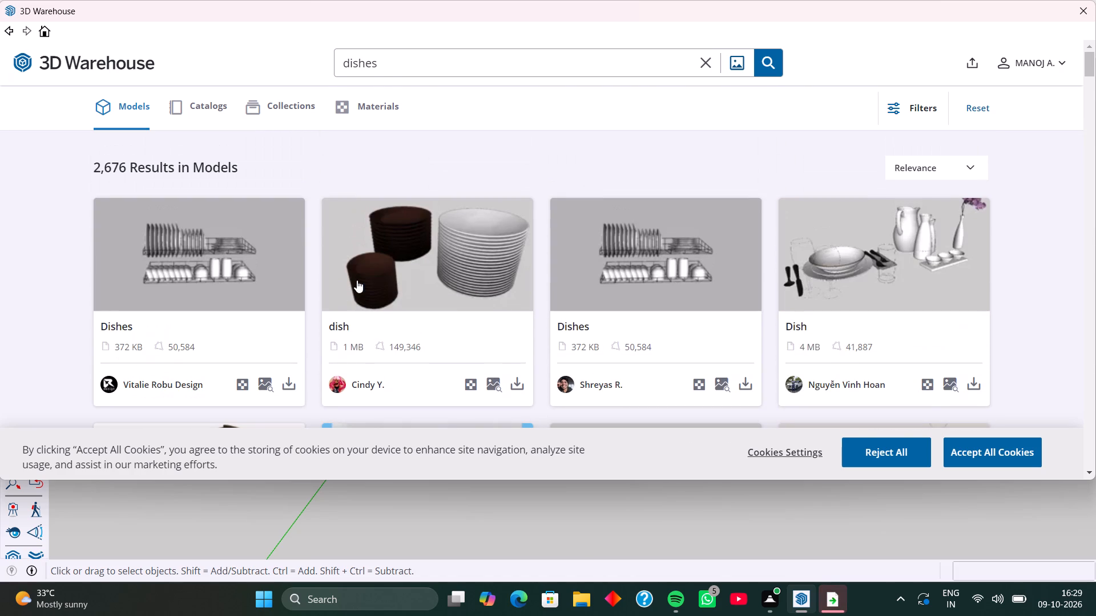
pyautogui.scroll(2, 357, 280)
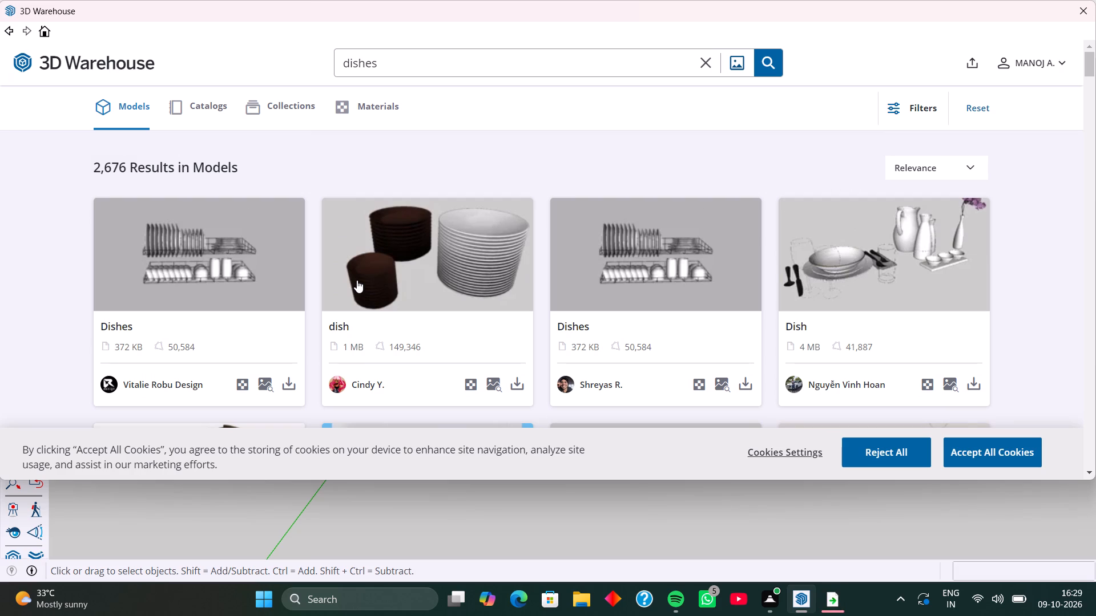
# Browse further through the 3D Warehouse dishes results, comparing plates, bowls and table settings for a suitable model.
pyautogui.scroll(-5, 252, 323)
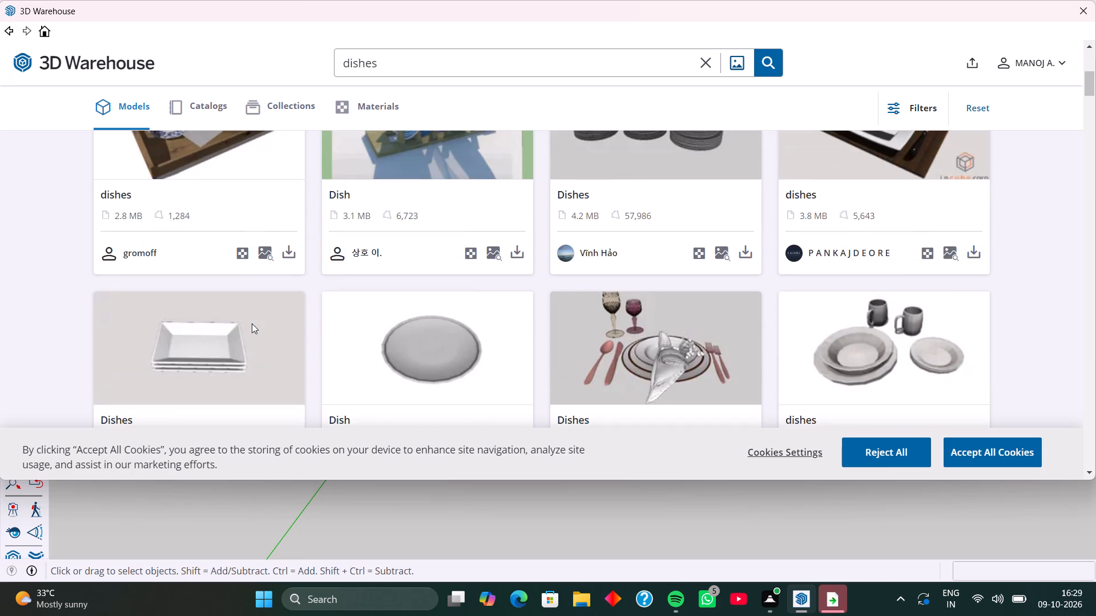
pyautogui.scroll(1, 252, 323)
pyautogui.scroll(-3, 252, 323)
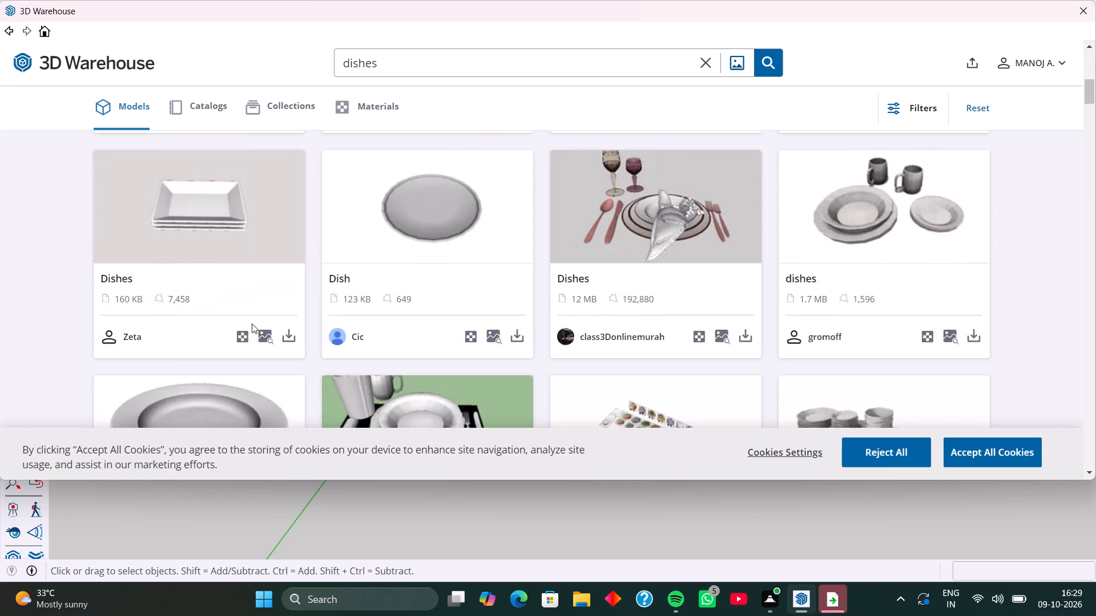
pyautogui.scroll(-6, 252, 323)
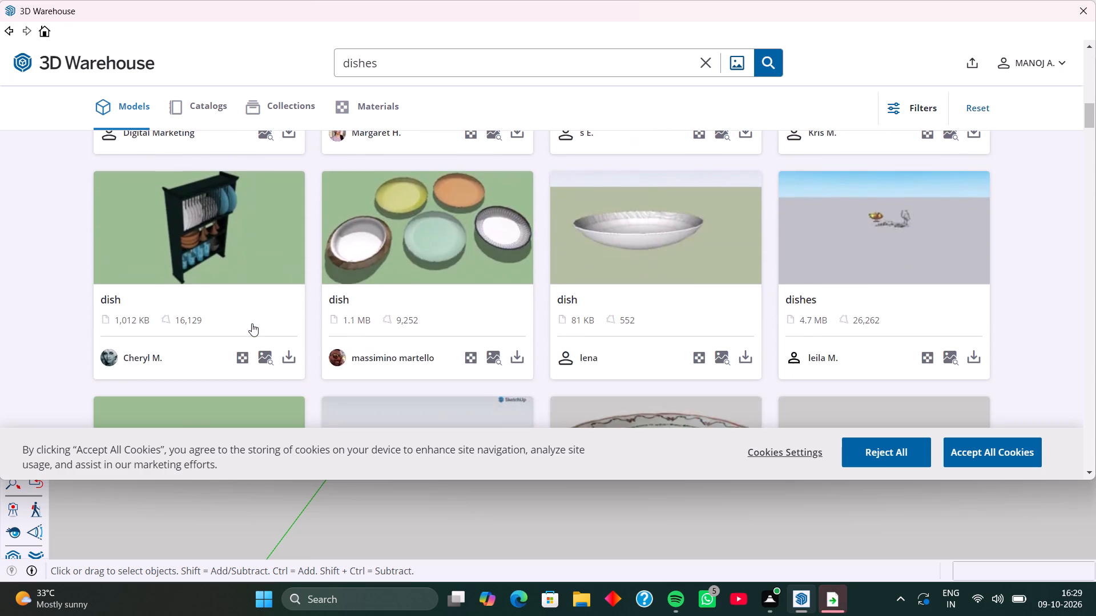
pyautogui.scroll(-7, 252, 323)
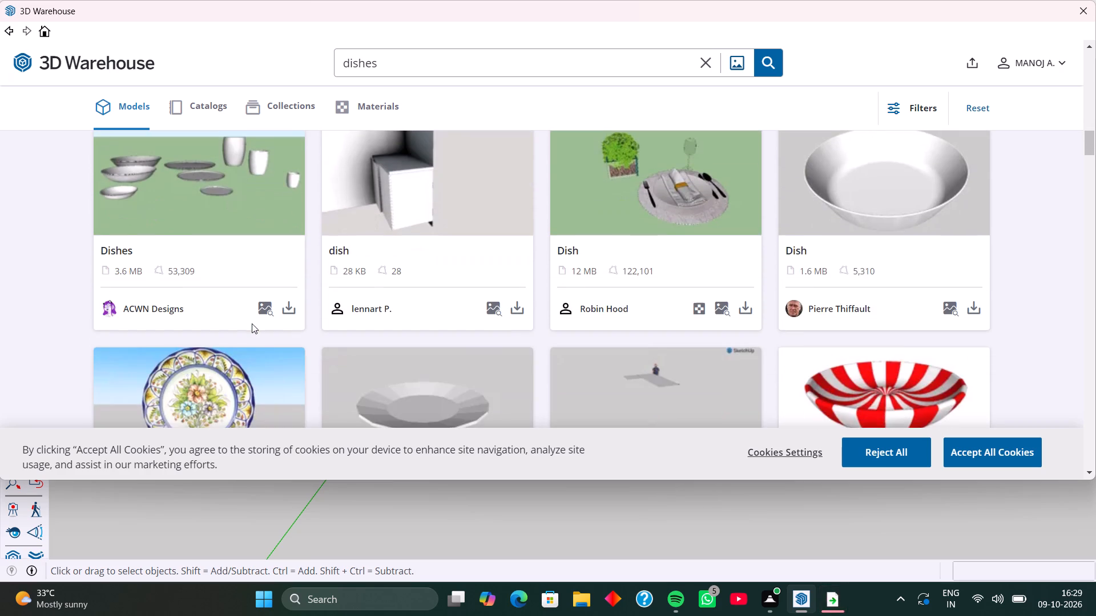
pyautogui.scroll(-4, 252, 323)
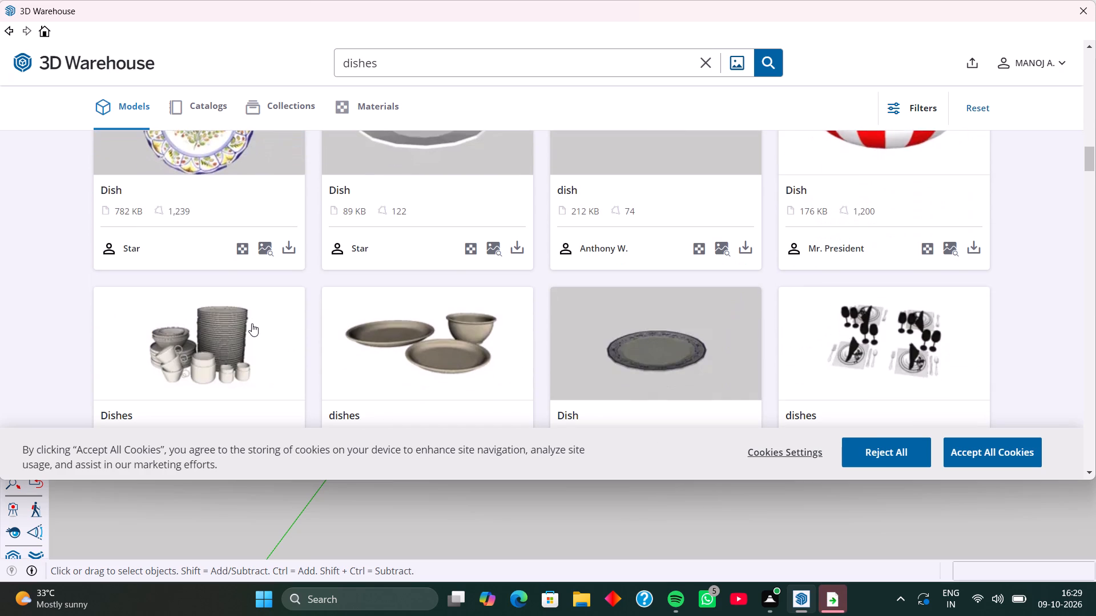
pyautogui.scroll(-1, 223, 303)
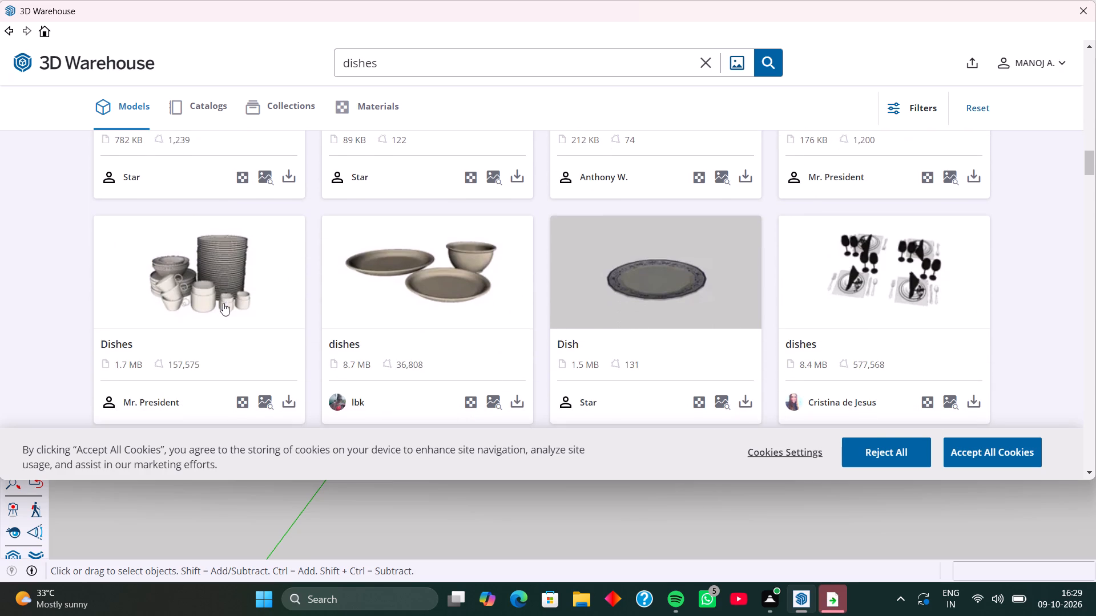
pyautogui.scroll(-2, 223, 303)
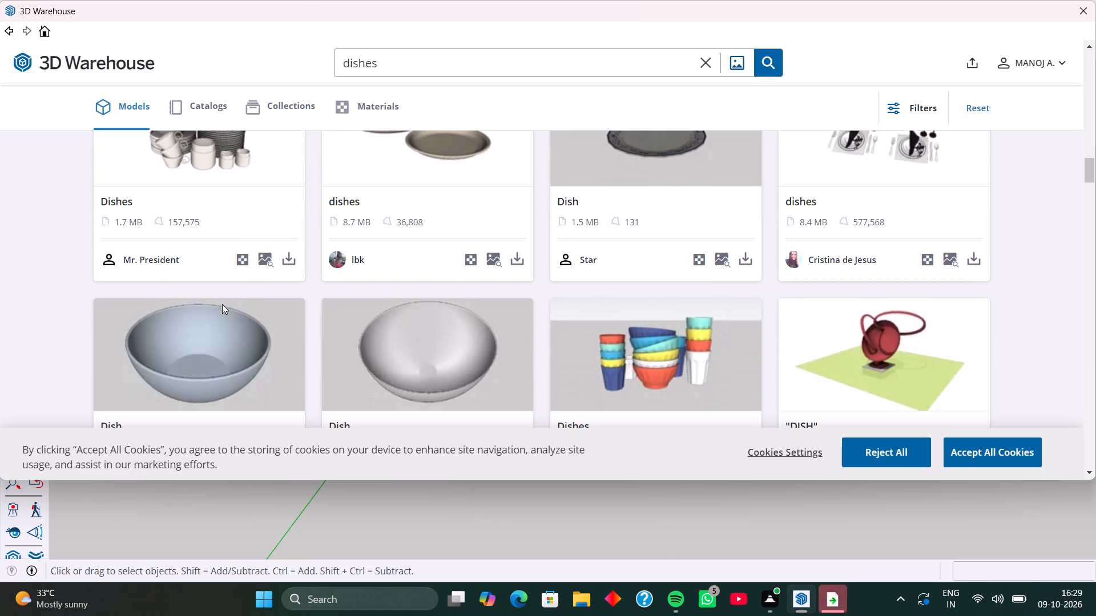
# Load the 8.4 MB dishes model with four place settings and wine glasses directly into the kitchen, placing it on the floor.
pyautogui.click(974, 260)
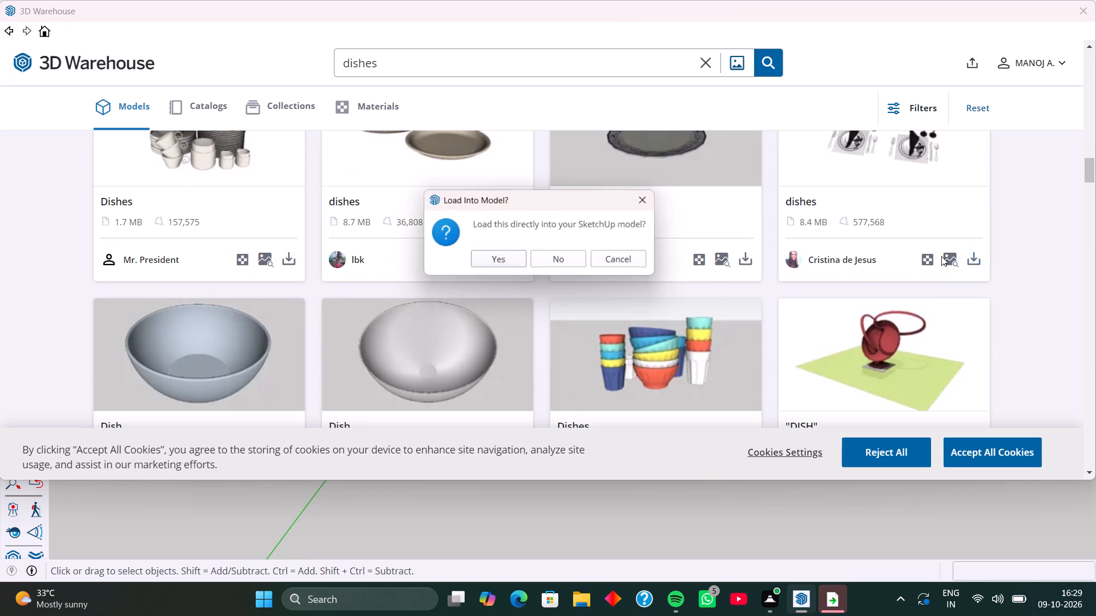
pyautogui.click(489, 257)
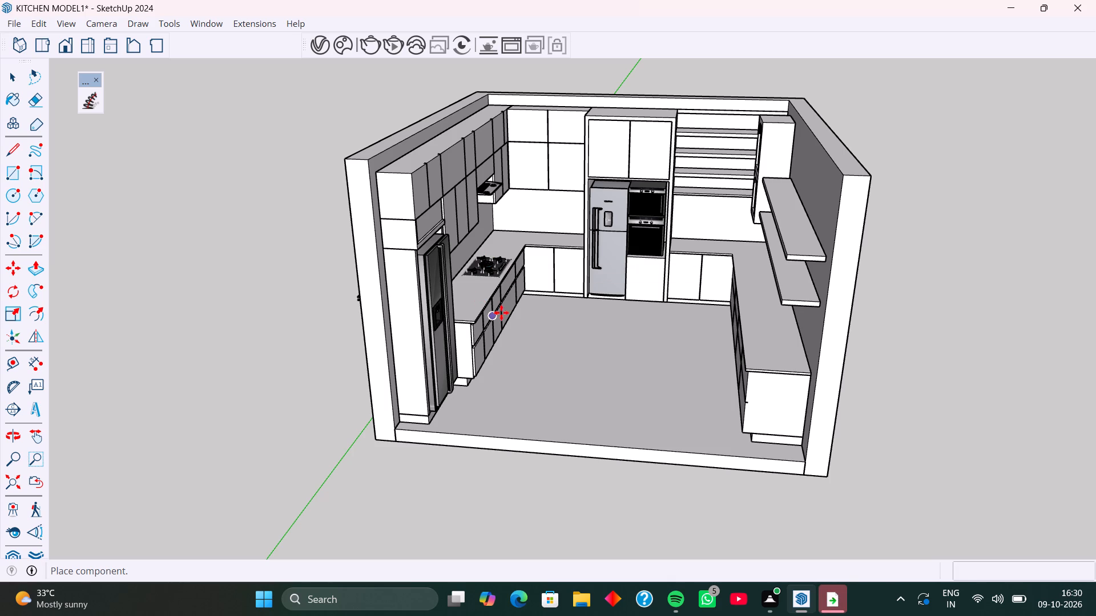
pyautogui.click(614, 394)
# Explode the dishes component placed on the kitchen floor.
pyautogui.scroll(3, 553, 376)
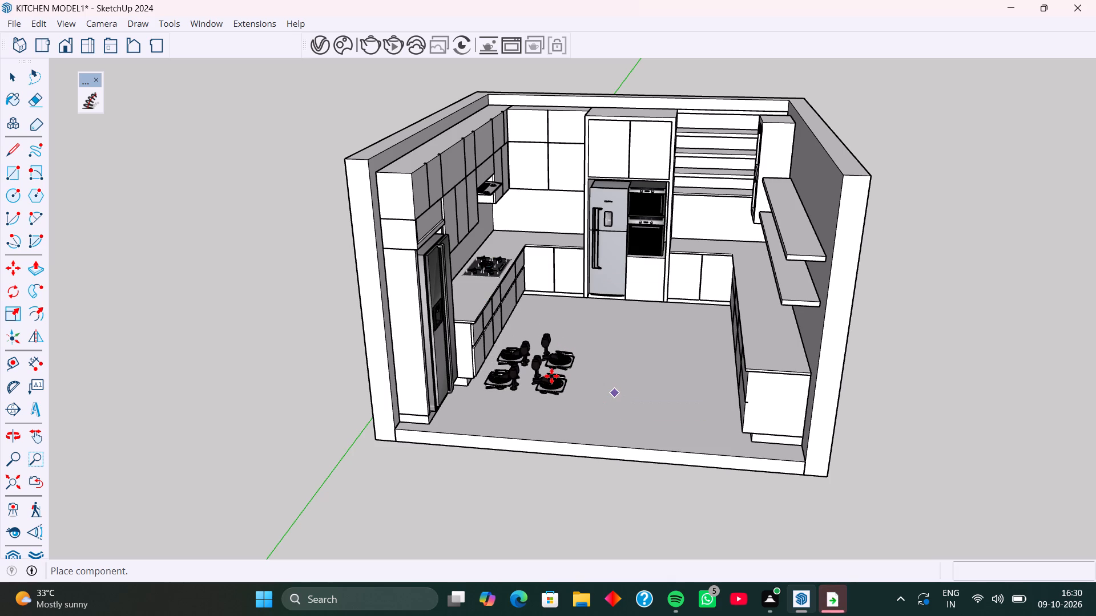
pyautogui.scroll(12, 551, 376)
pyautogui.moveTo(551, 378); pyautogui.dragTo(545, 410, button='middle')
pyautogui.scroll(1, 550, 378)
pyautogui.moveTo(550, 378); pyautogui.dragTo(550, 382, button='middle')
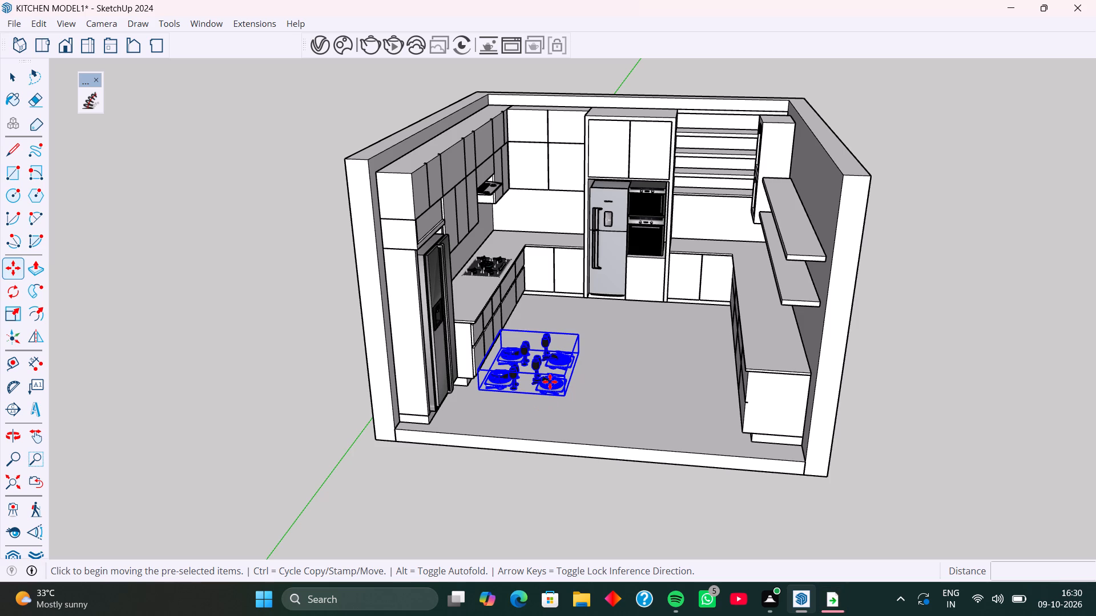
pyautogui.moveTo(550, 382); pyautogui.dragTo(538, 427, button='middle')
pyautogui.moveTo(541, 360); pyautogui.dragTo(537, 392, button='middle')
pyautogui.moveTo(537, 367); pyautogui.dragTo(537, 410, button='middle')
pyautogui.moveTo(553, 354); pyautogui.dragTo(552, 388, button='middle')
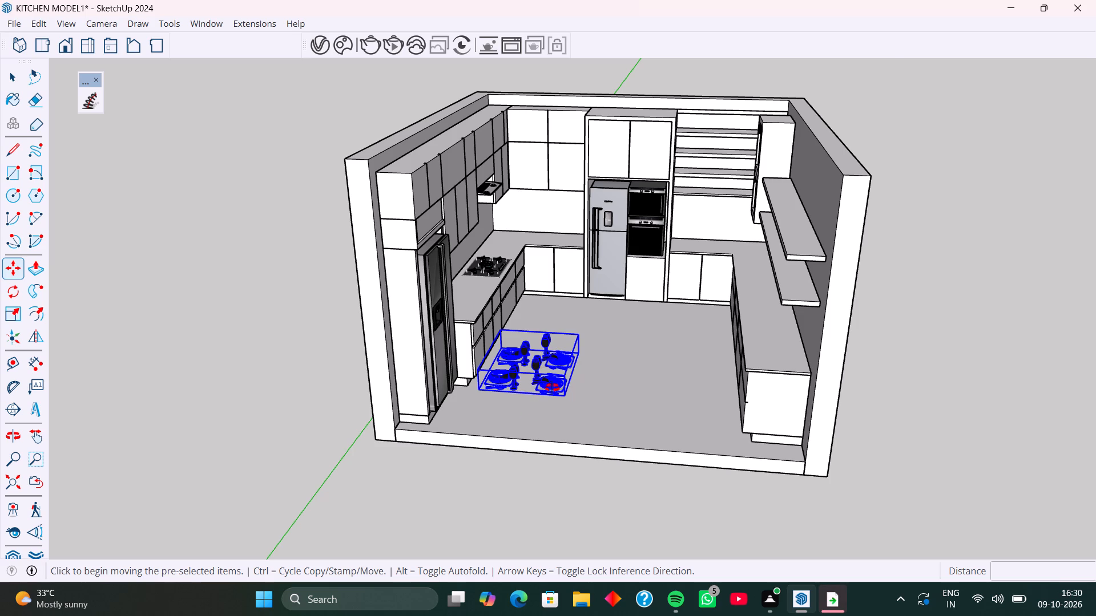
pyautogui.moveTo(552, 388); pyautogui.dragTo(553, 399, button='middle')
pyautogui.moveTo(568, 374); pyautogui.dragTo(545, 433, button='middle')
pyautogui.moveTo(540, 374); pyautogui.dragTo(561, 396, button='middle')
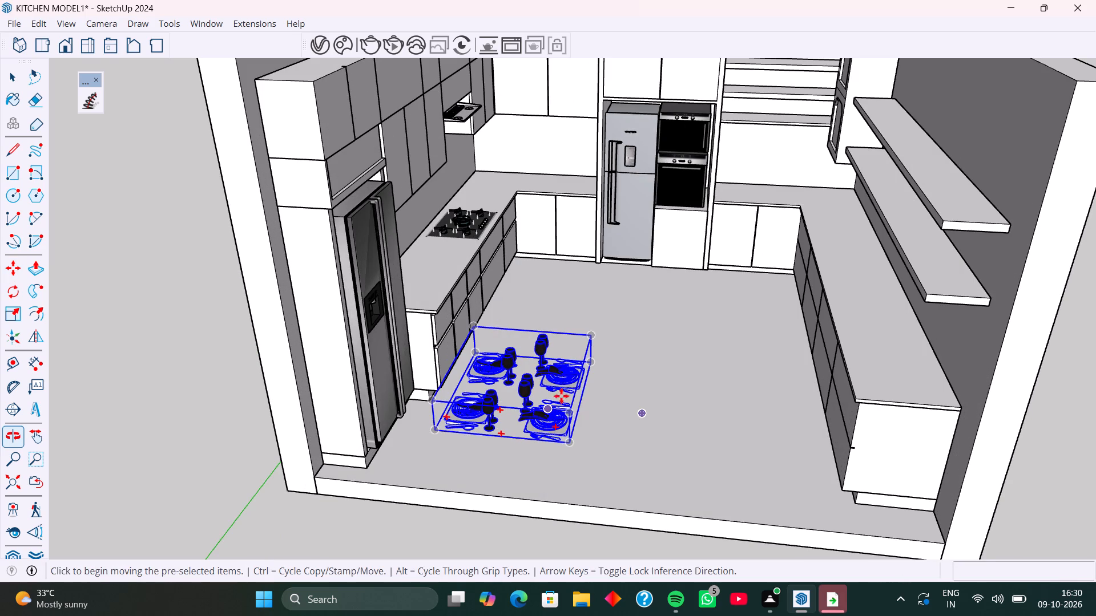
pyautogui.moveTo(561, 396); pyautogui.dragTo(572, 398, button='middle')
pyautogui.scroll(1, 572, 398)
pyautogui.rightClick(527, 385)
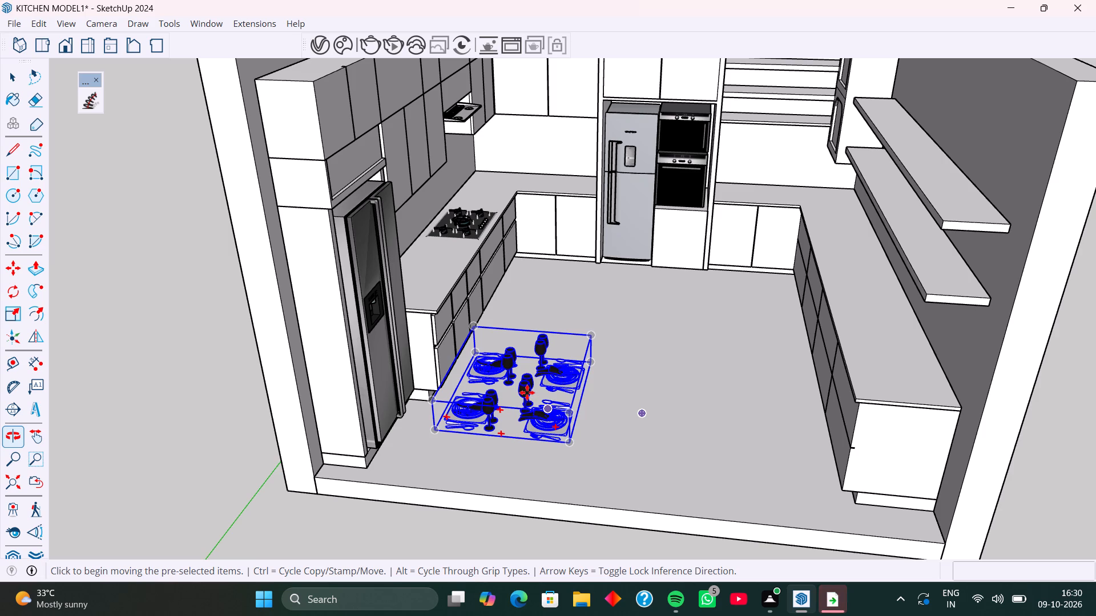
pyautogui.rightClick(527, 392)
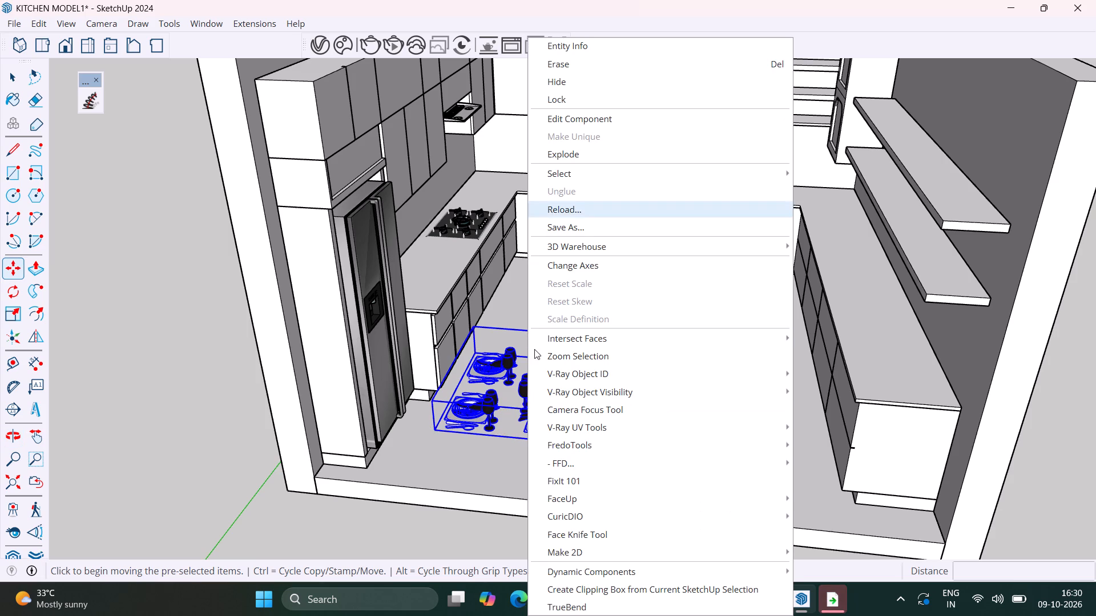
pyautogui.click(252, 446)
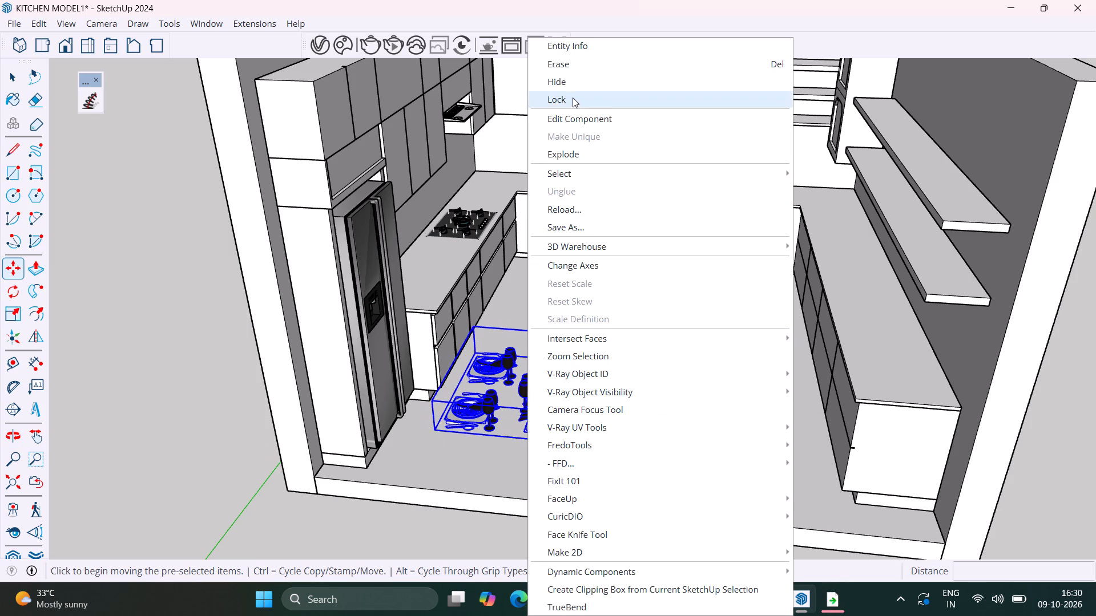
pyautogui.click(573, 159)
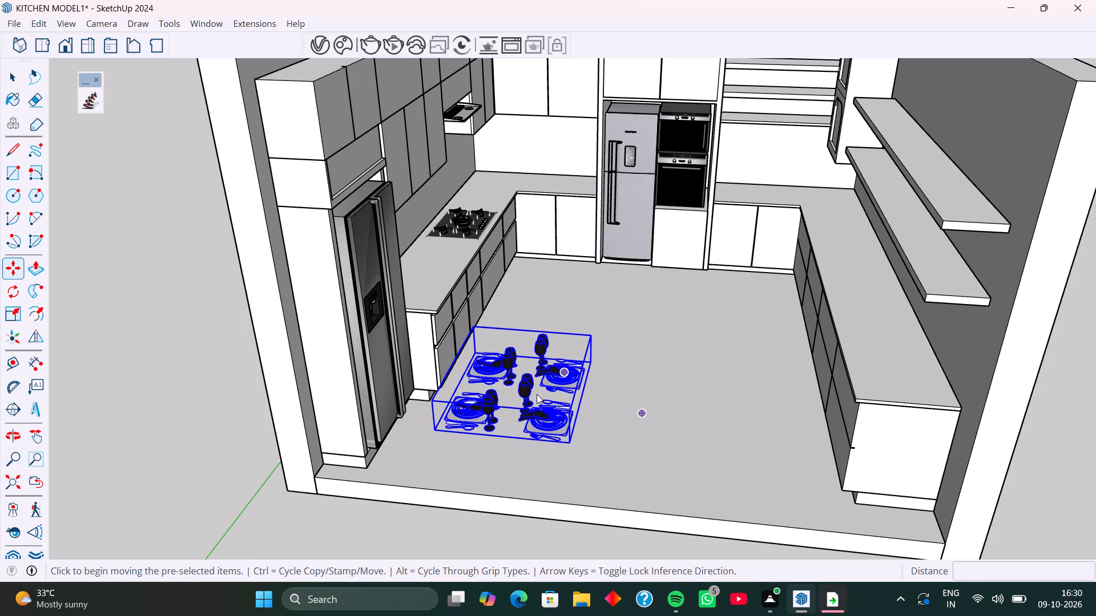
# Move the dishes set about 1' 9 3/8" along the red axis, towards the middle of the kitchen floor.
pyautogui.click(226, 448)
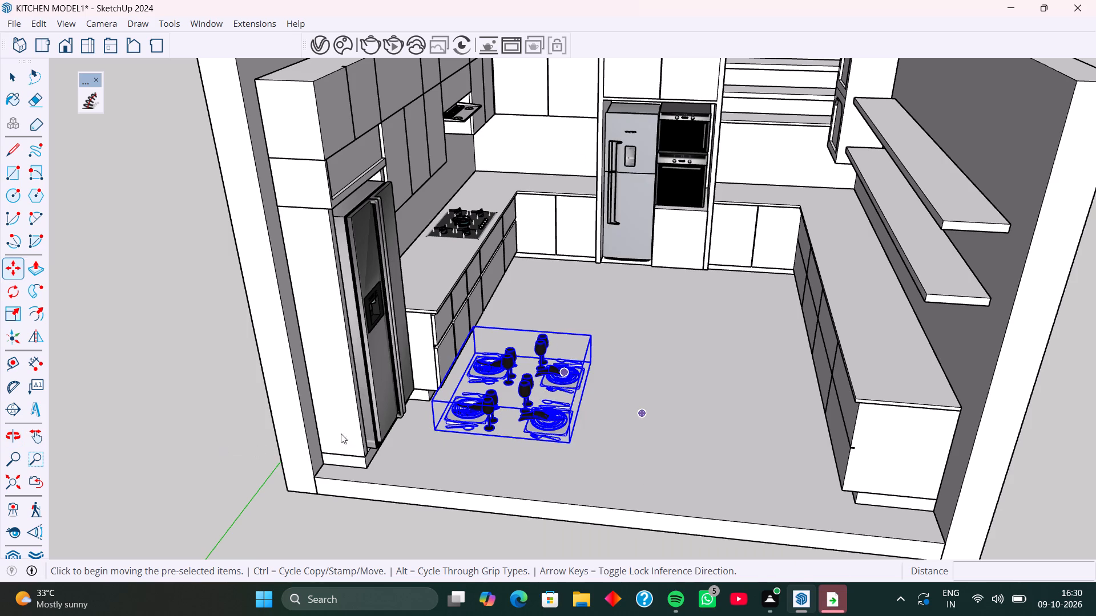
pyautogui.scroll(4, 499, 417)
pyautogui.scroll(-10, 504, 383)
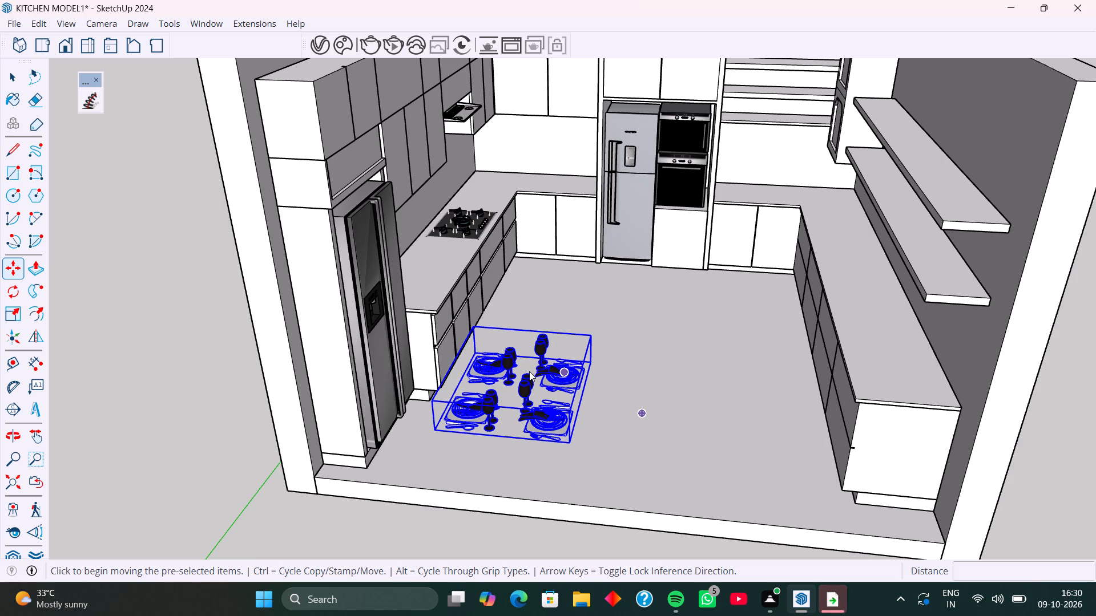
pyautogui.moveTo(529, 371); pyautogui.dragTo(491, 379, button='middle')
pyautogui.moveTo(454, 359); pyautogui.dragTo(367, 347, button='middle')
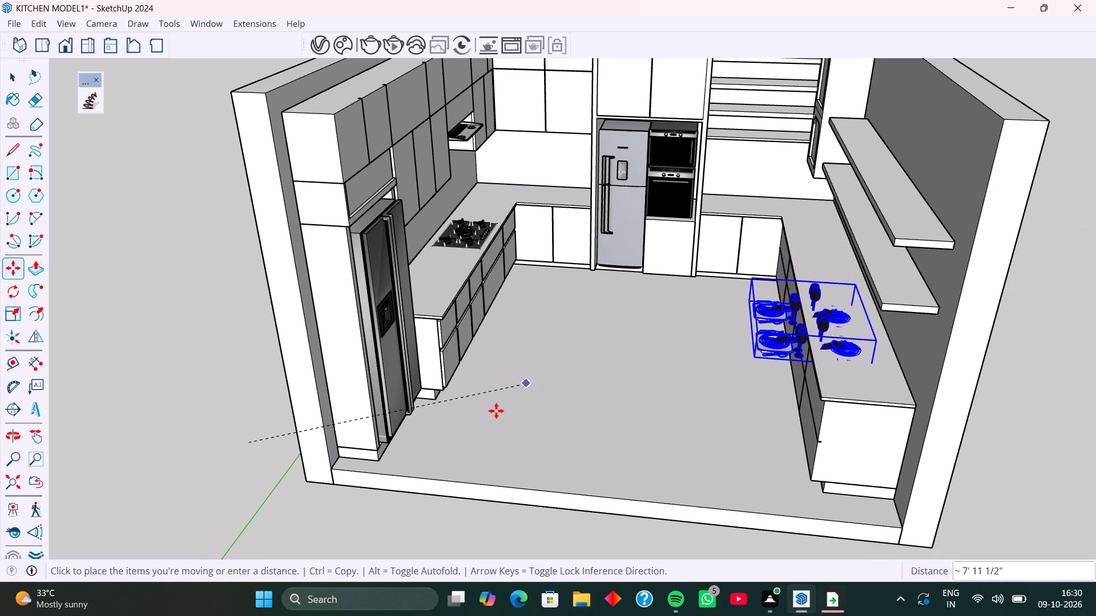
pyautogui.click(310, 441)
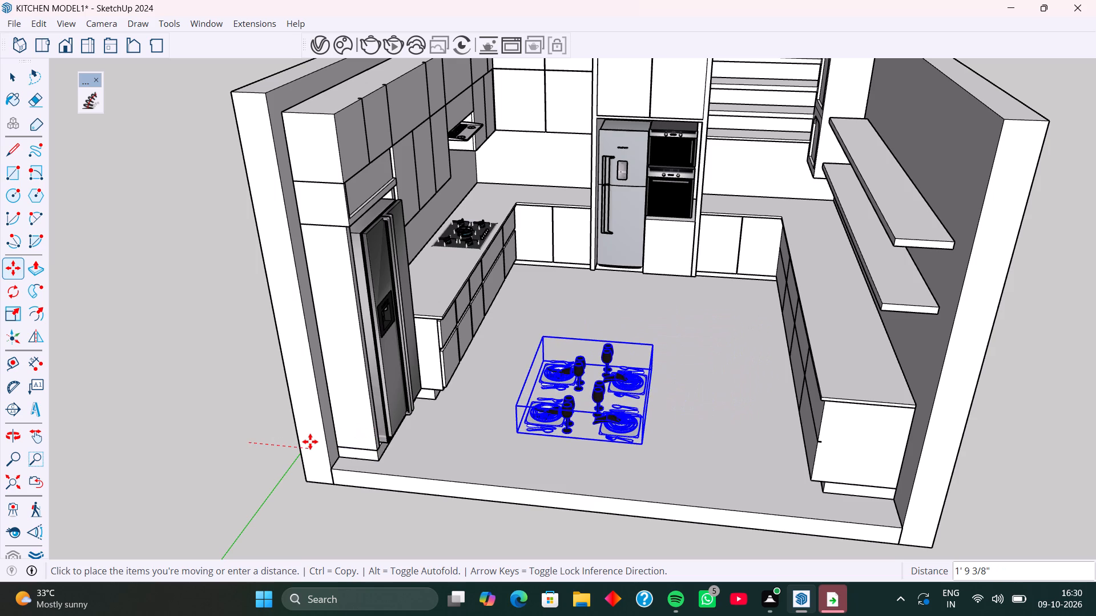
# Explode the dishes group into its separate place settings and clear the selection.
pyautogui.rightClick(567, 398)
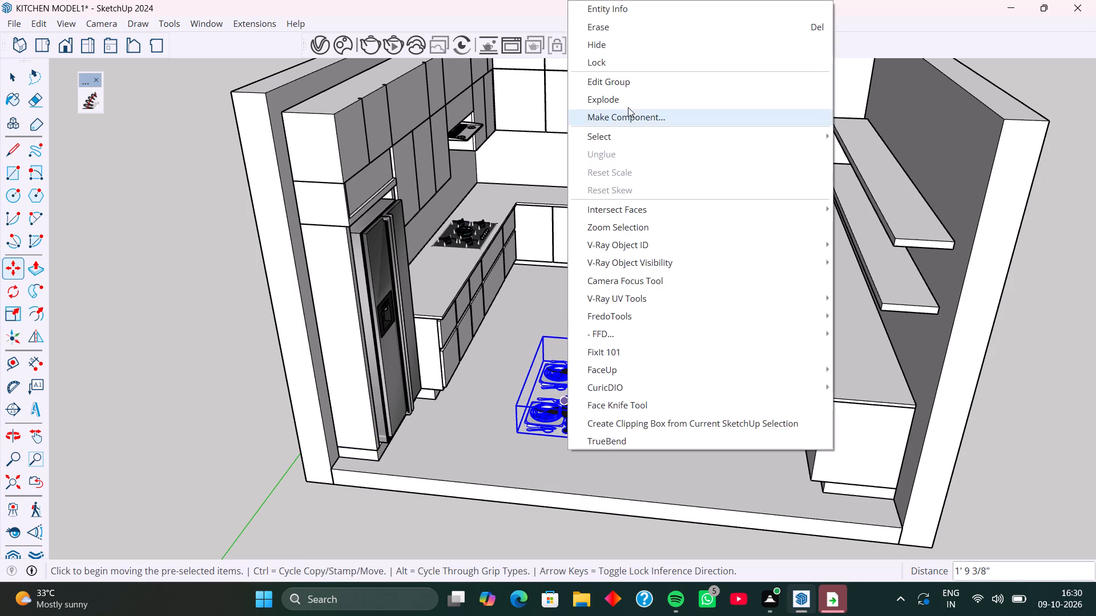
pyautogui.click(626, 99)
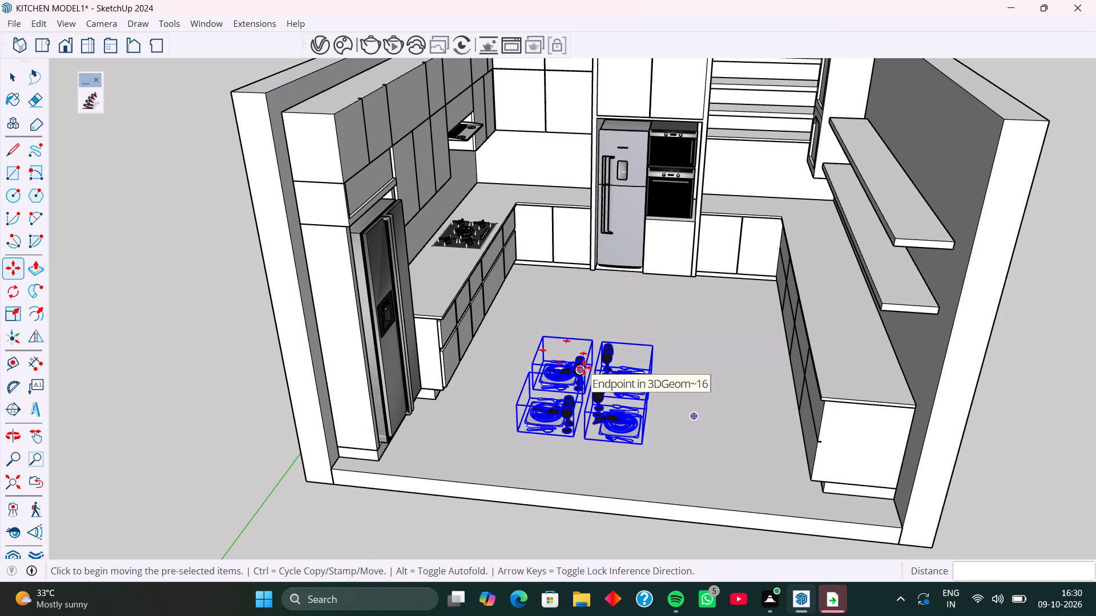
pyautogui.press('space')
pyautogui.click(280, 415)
# Examine the plates, napkins, cutlery and wine glasses of the place settings up close and from the side.
pyautogui.moveTo(635, 389); pyautogui.dragTo(611, 468, button='middle')
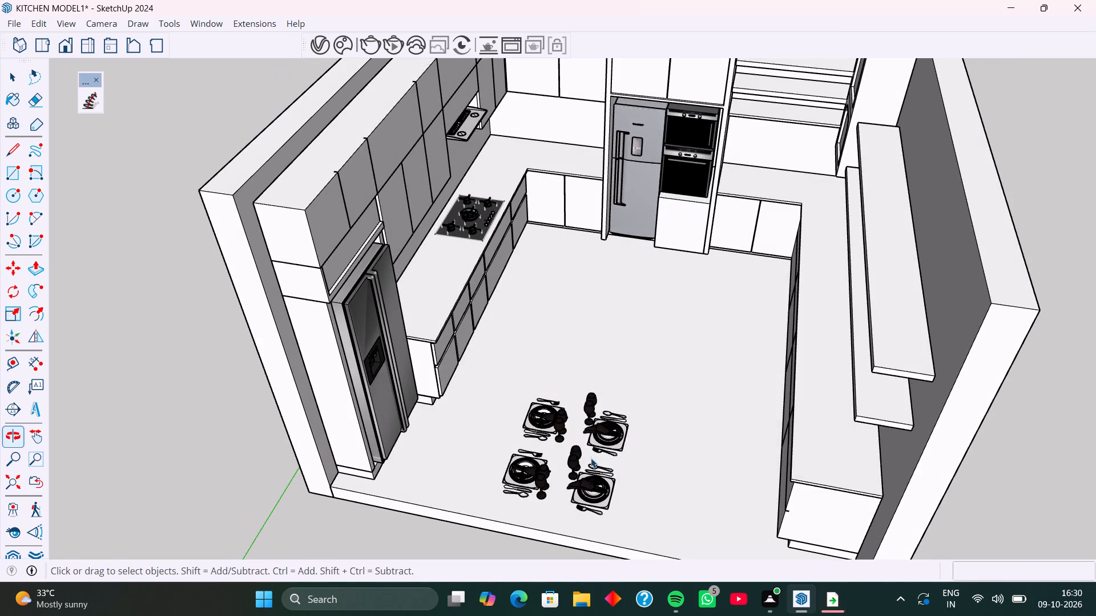
pyautogui.scroll(4, 591, 458)
pyautogui.moveTo(585, 454); pyautogui.dragTo(652, 423, button='middle')
pyautogui.scroll(8, 583, 396)
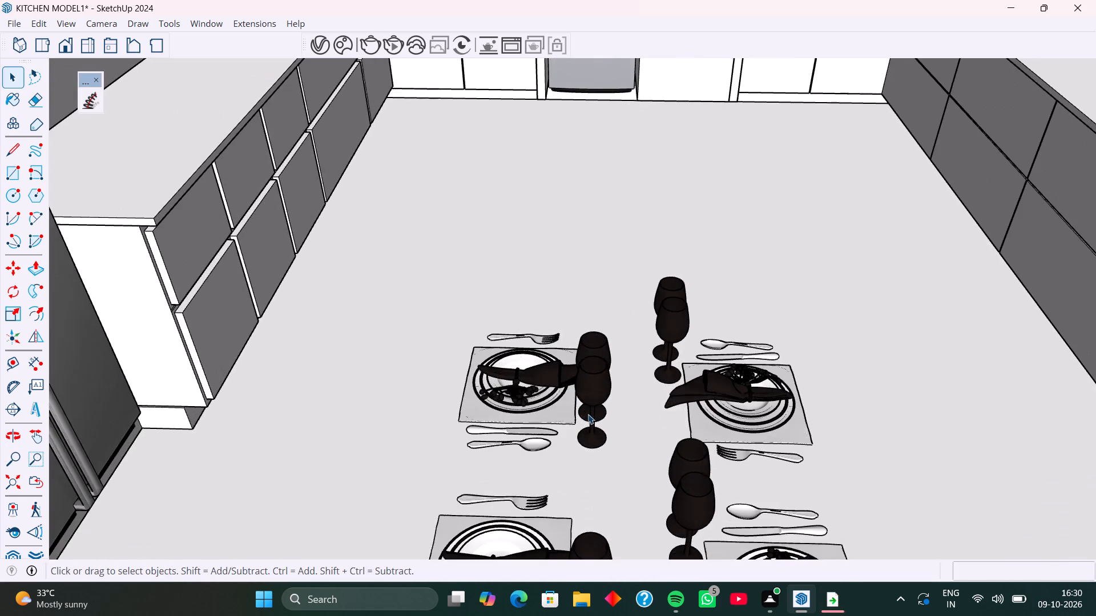
pyautogui.scroll(2, 588, 414)
pyautogui.moveTo(588, 414); pyautogui.dragTo(684, 295, button='middle')
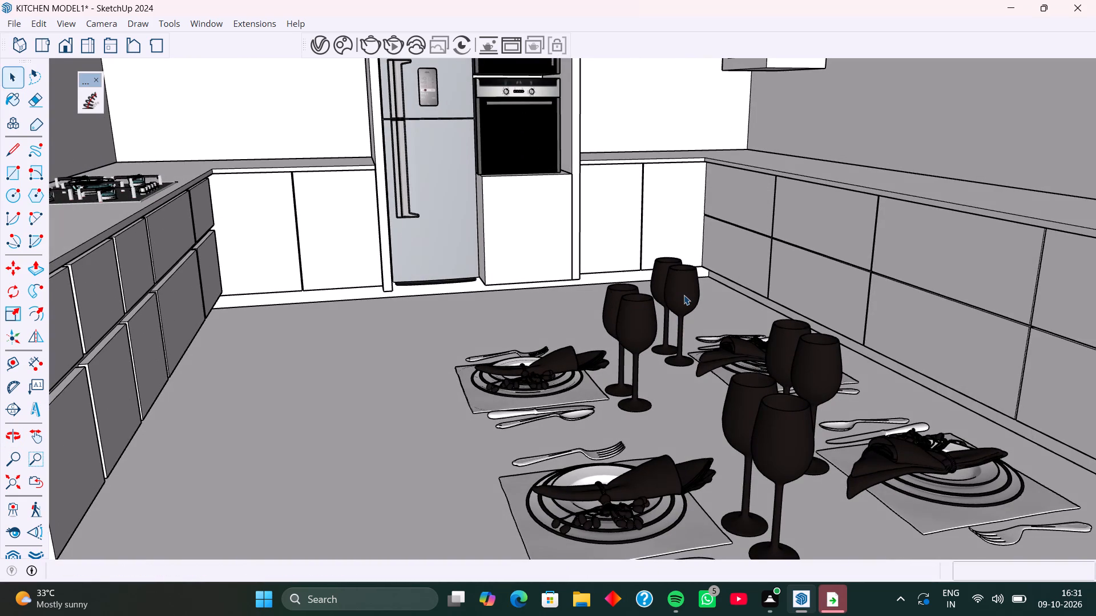
pyautogui.moveTo(557, 386); pyautogui.dragTo(523, 471, button='middle')
pyautogui.moveTo(590, 388); pyautogui.dragTo(533, 473, button='middle')
pyautogui.scroll(3, 547, 383)
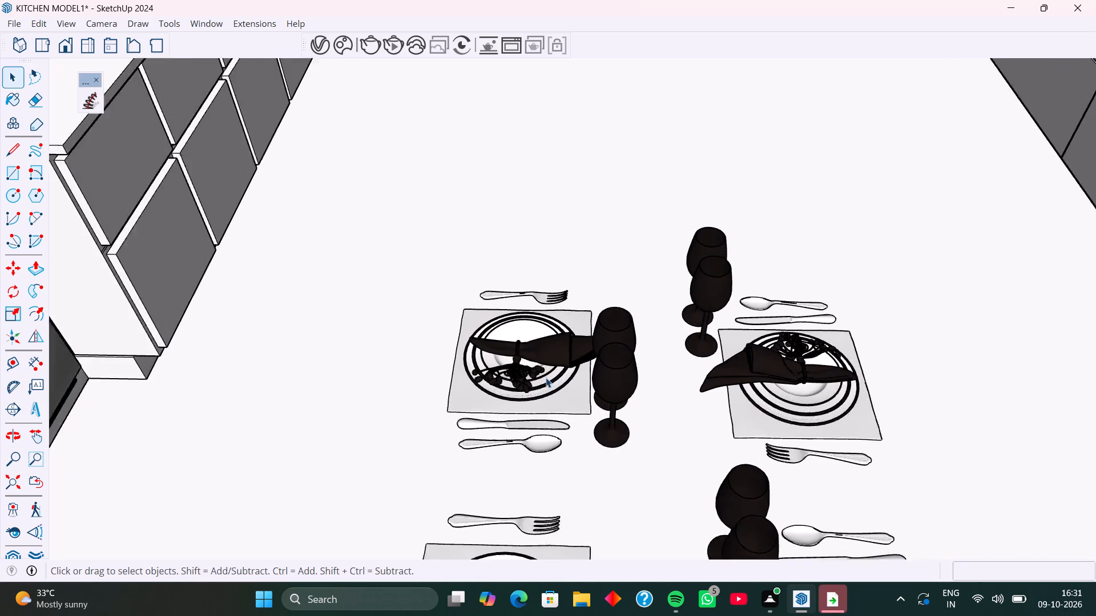
pyautogui.scroll(5, 546, 378)
pyautogui.moveTo(548, 384); pyautogui.dragTo(504, 446, button='middle')
pyautogui.scroll(1, 504, 446)
pyautogui.moveTo(581, 458); pyautogui.dragTo(686, 213, button='middle')
pyautogui.moveTo(694, 195); pyautogui.dragTo(702, 177, button='middle')
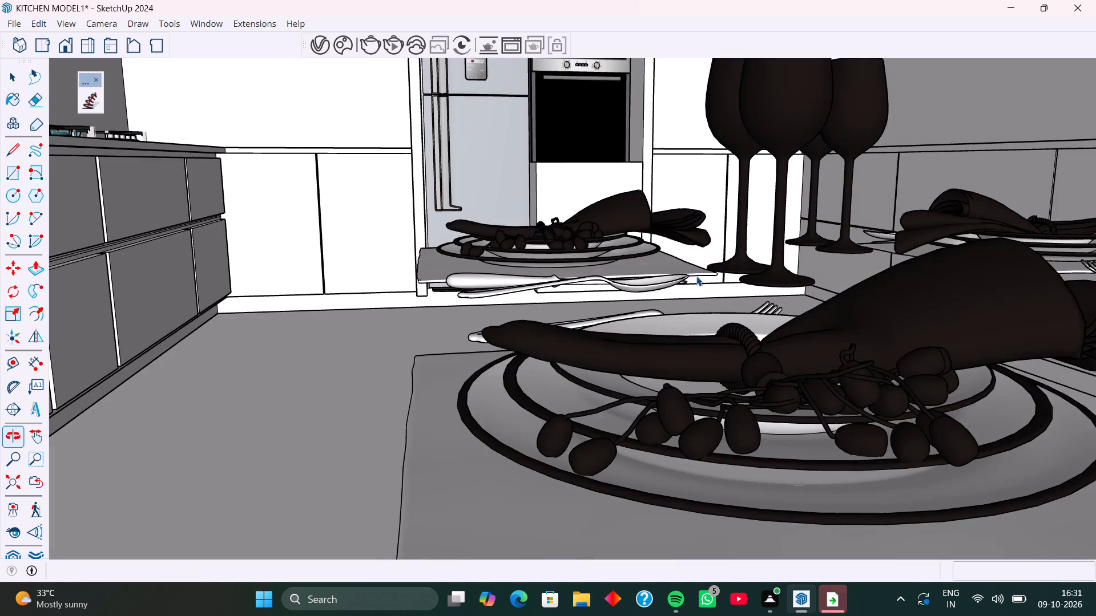
pyautogui.moveTo(672, 327); pyautogui.dragTo(789, 324, button='middle')
pyautogui.scroll(-8, 670, 323)
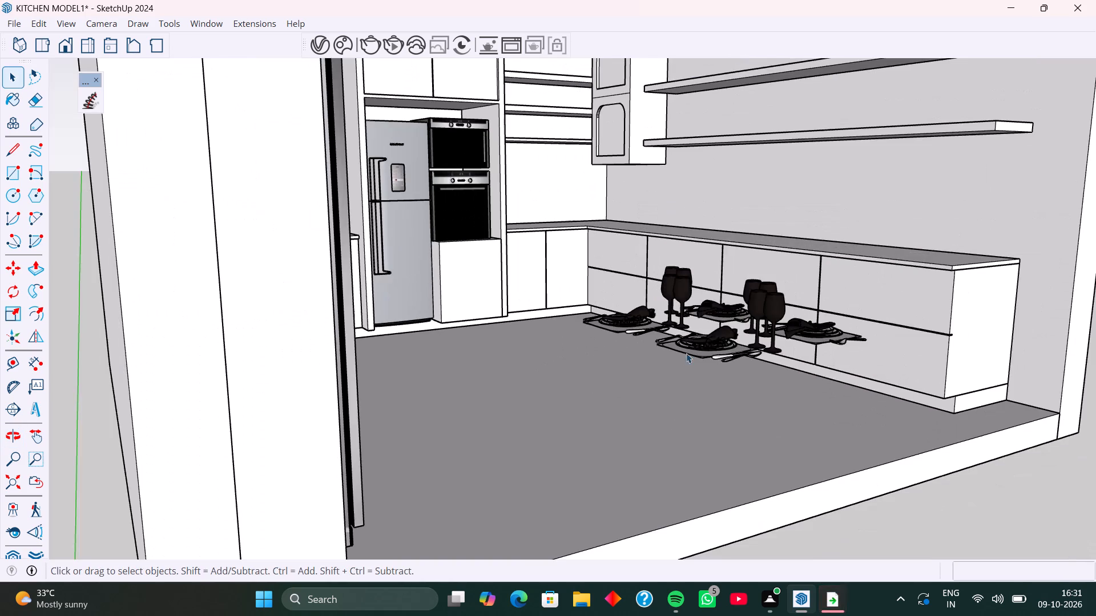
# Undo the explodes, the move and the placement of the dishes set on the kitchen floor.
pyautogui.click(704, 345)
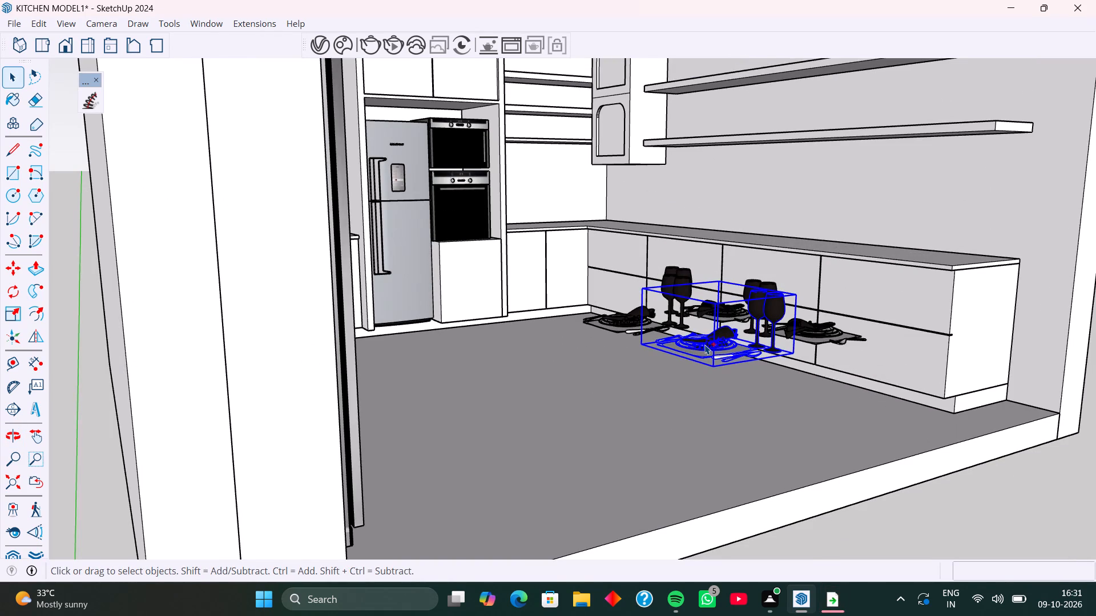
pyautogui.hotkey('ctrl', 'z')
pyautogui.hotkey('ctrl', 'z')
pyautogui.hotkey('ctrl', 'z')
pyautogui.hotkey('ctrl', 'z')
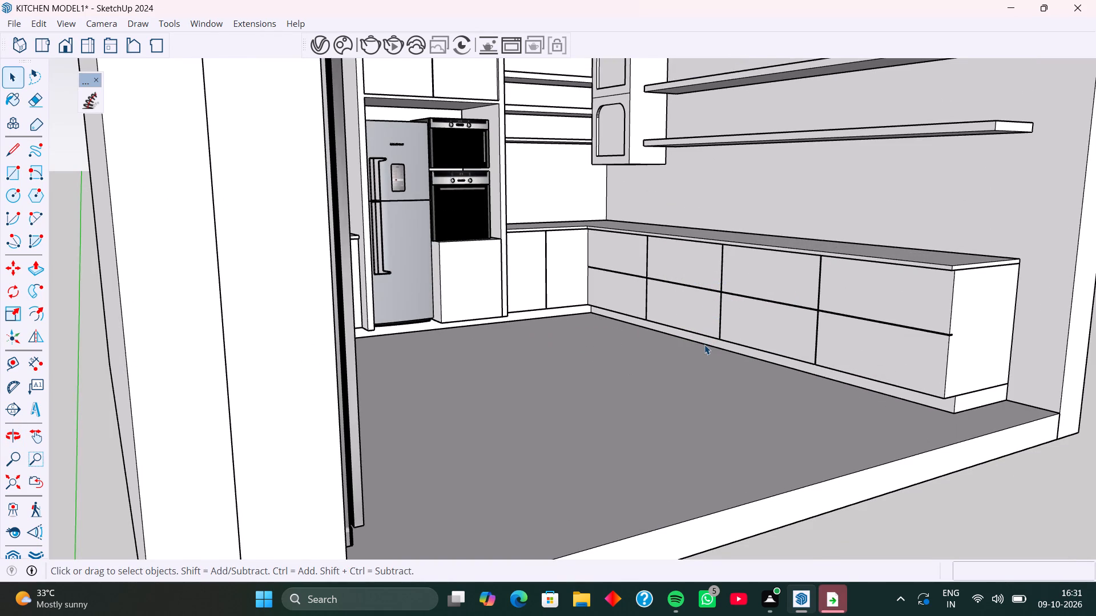
# Open 3D Warehouse again to look for another dishes model.
pyautogui.scroll(-18, 658, 359)
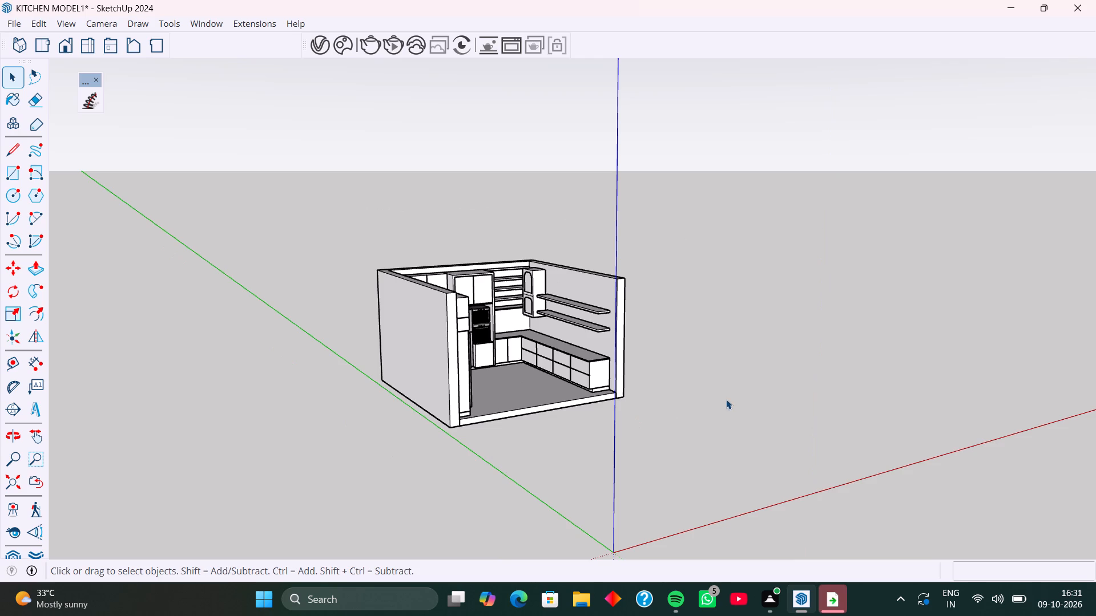
pyautogui.click(731, 396)
pyautogui.moveTo(767, 414); pyautogui.dragTo(577, 473, button='middle')
pyautogui.moveTo(625, 450); pyautogui.dragTo(599, 452, button='middle')
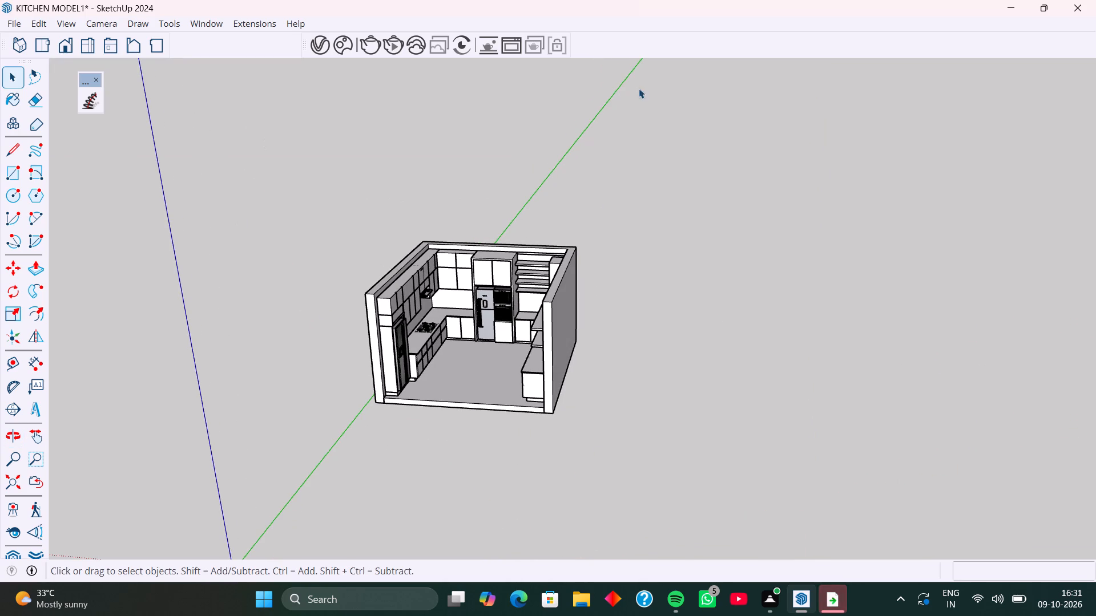
pyautogui.click(208, 23)
pyautogui.click(247, 136)
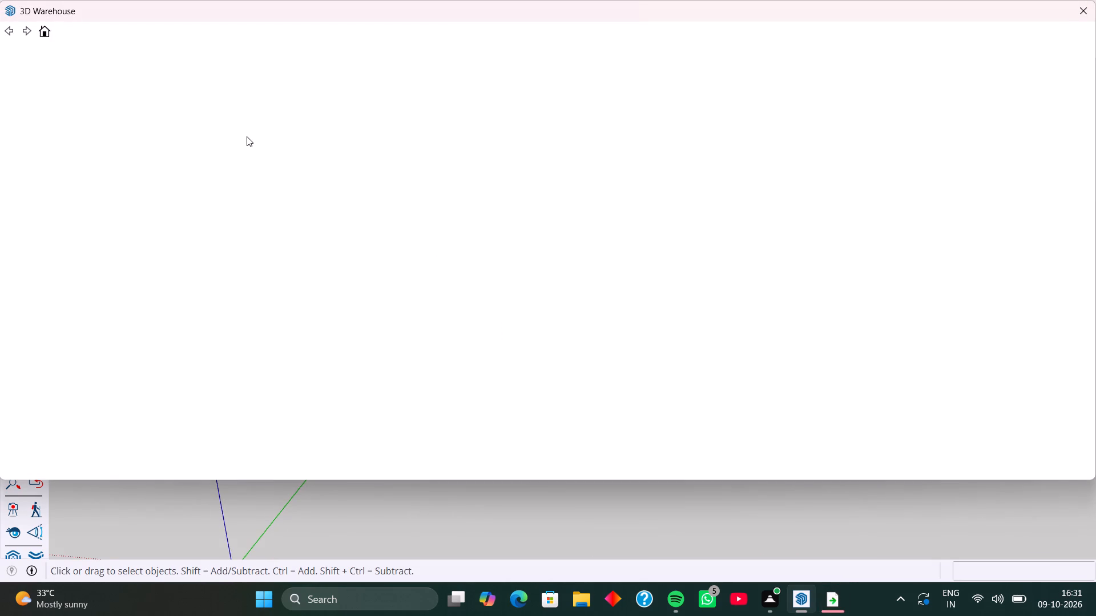
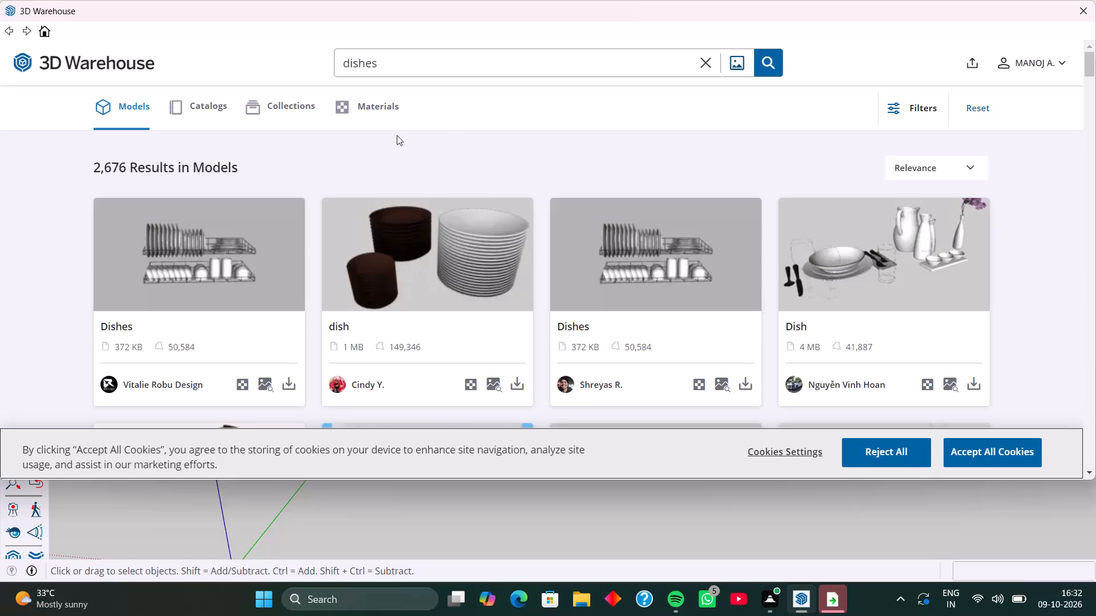
# Browse the 3D Warehouse results for dishes to find a suitable replacement model.
pyautogui.scroll(-3, 284, 262)
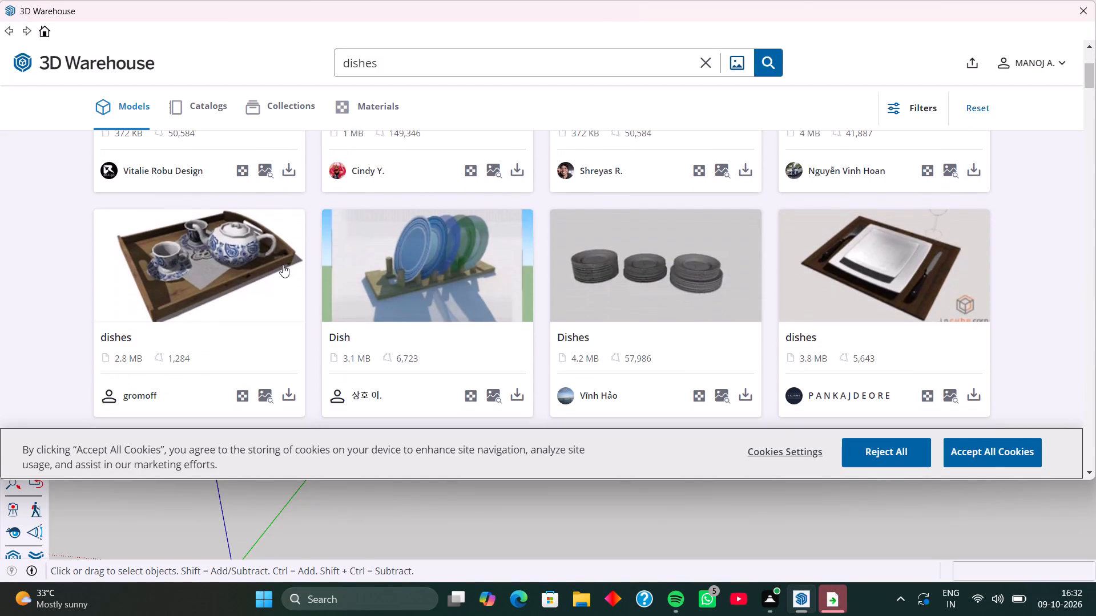
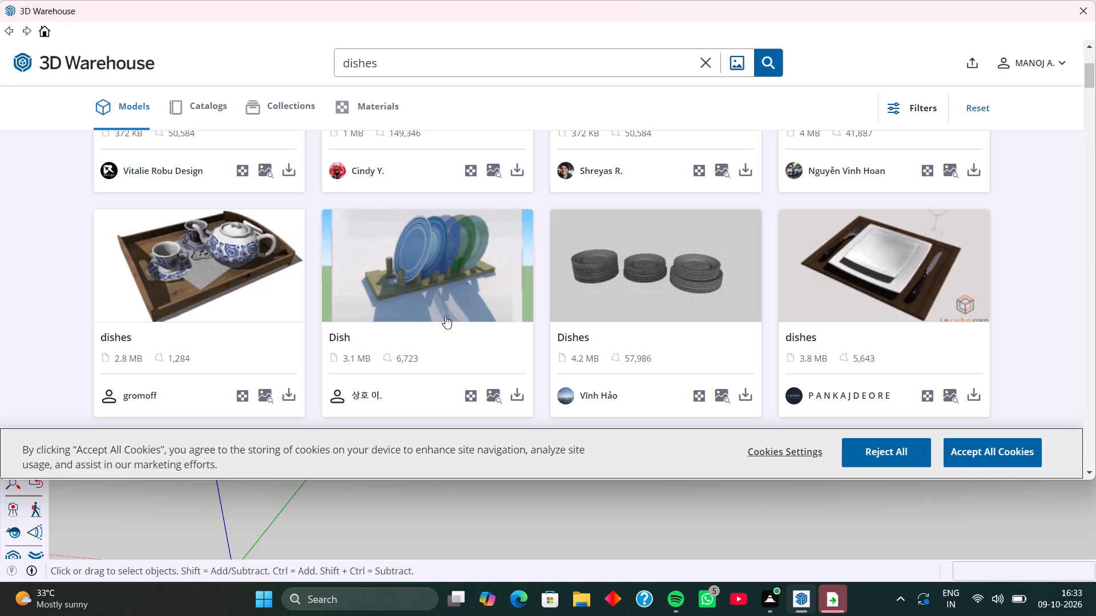
# Continue browsing the 3D Warehouse results for dishes to find a suitable tableware model.
pyautogui.scroll(-5, 390, 291)
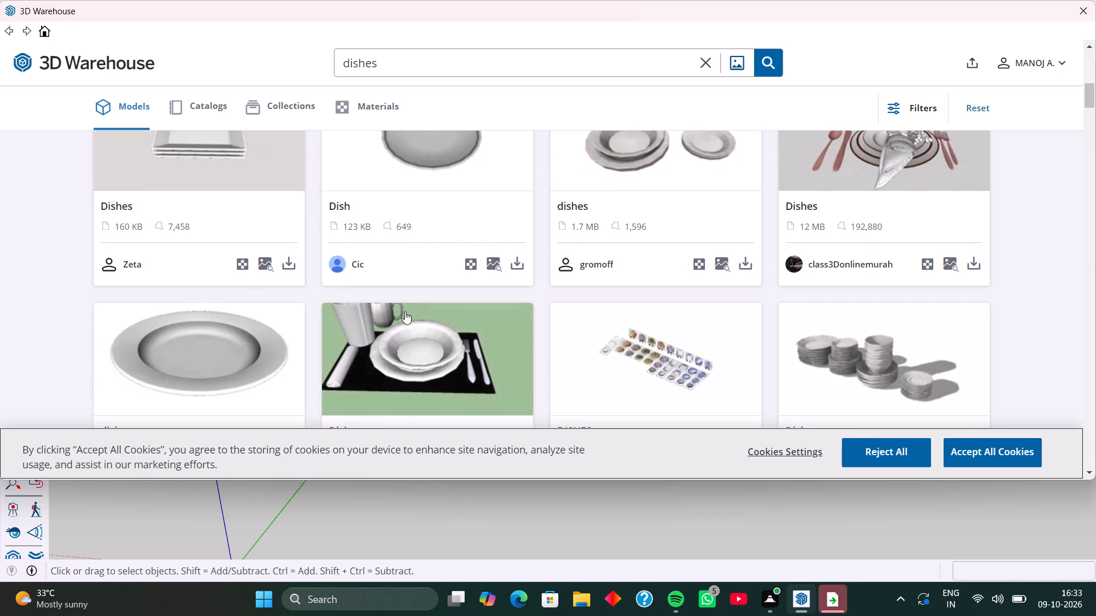
pyautogui.scroll(-4, 416, 312)
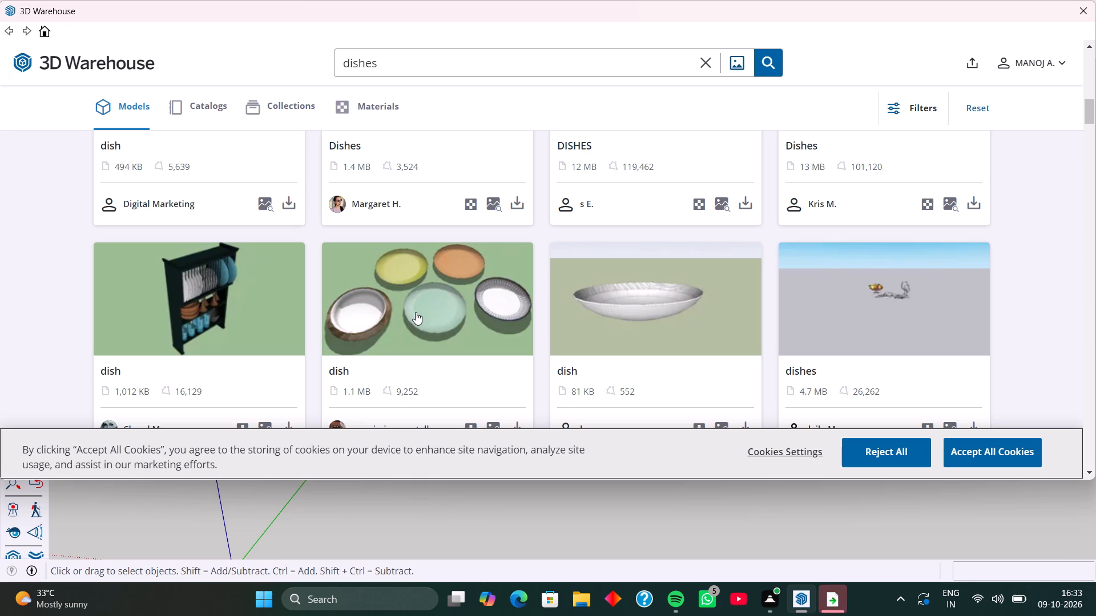
pyautogui.scroll(-4, 408, 309)
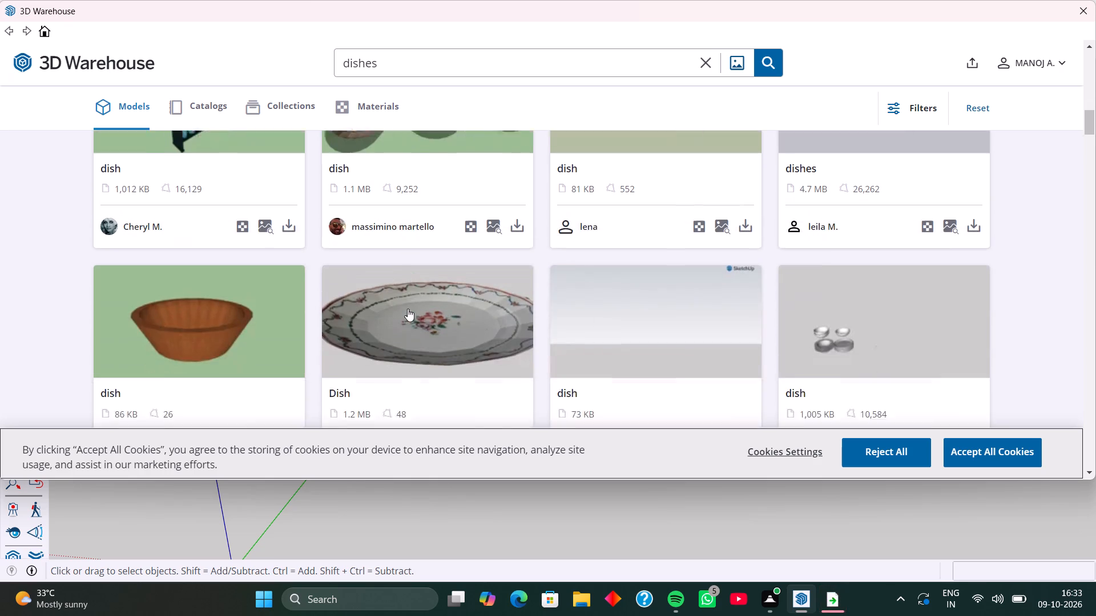
pyautogui.scroll(-4, 406, 270)
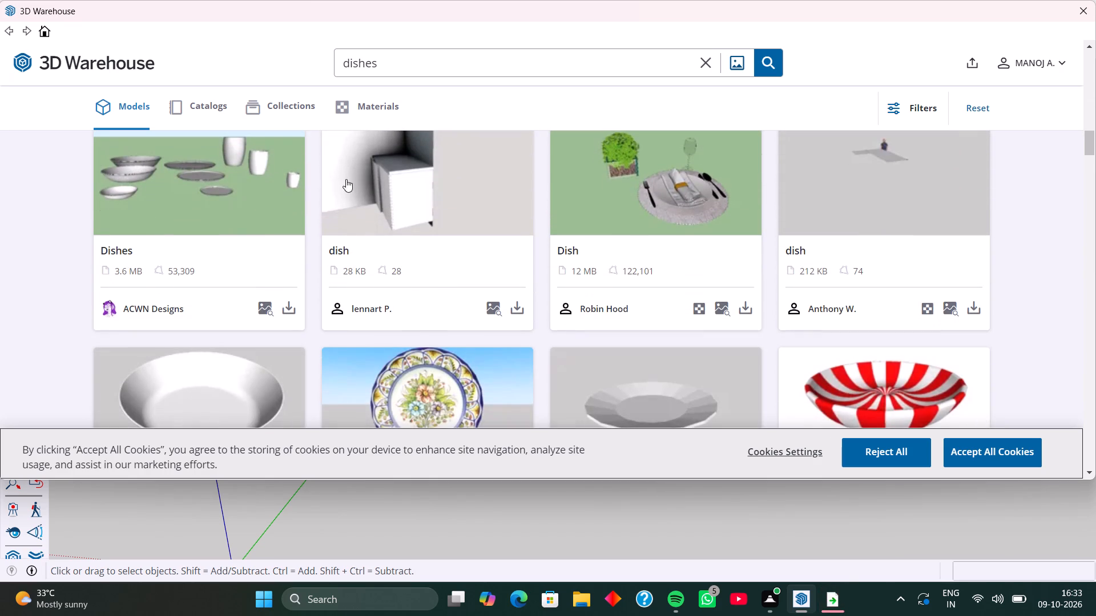
pyautogui.scroll(3, 394, 141)
# Search 3D Warehouse for "dishes and cups".
pyautogui.click(397, 66)
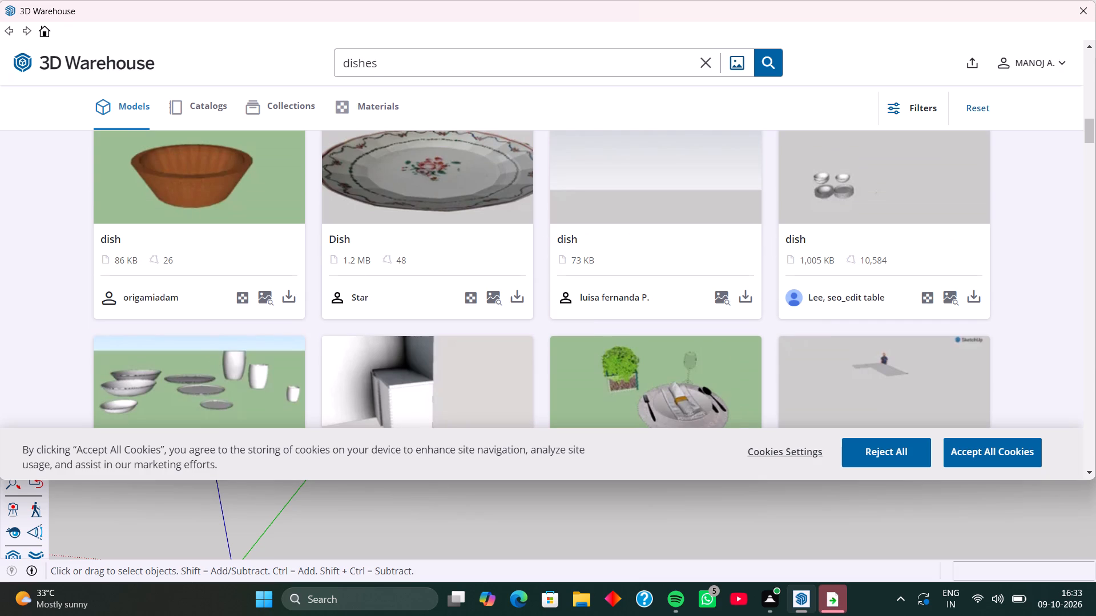
pyautogui.press('space')
pyautogui.write('and')
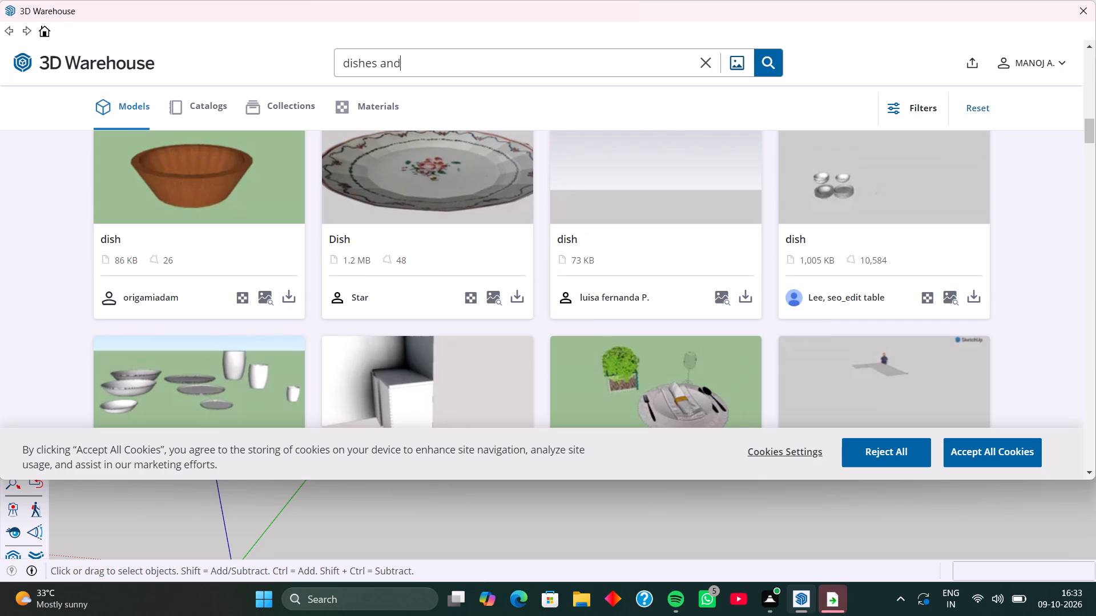
pyautogui.press('space')
pyautogui.press('c')
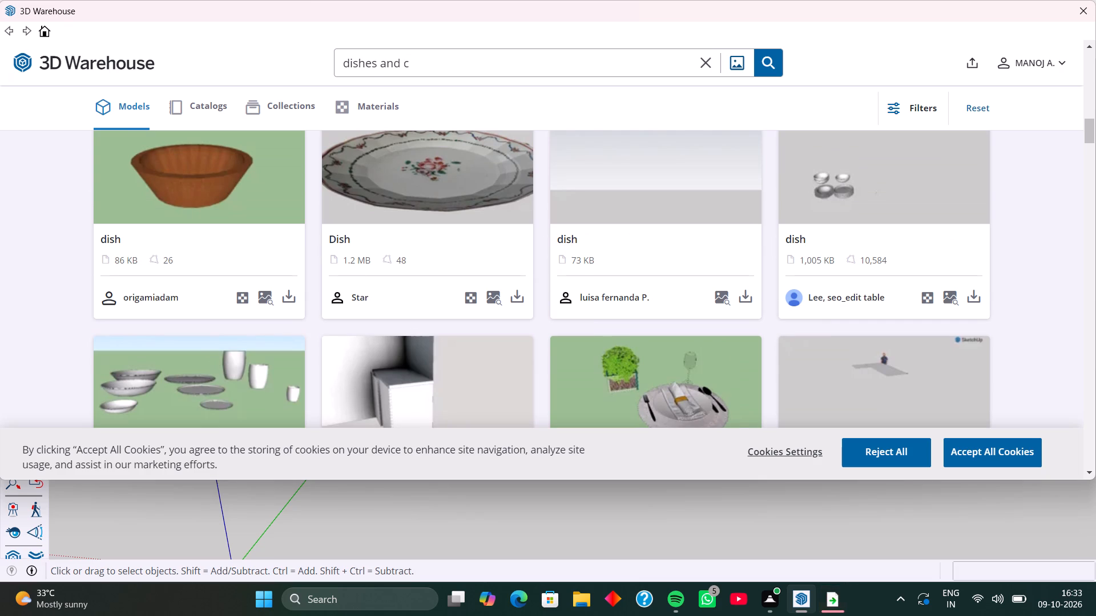
pyautogui.write('ups')
pyautogui.press('Return')
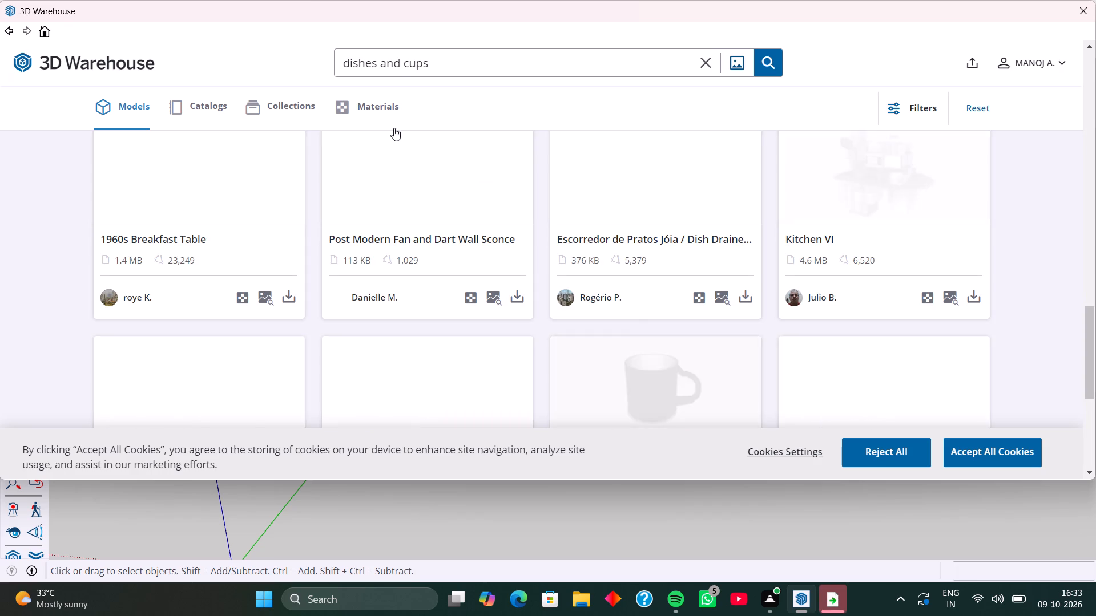
# Load the Coffee & Tea Bufet model from the search results directly into the project and place it outside the kitchen, beside its side wall.
pyautogui.scroll(-3, 442, 299)
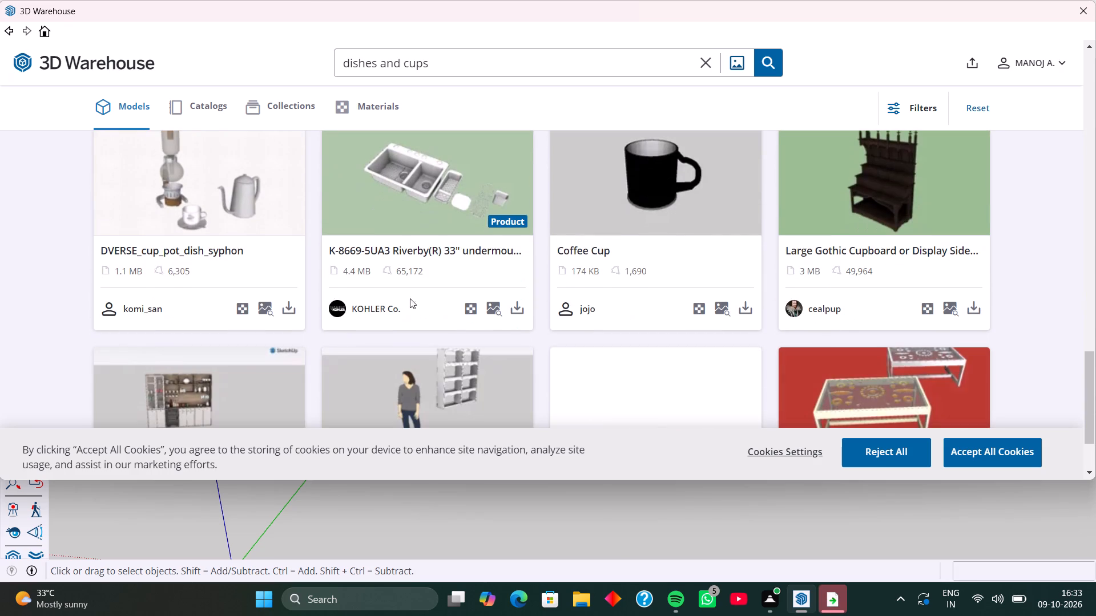
pyautogui.scroll(-2, 260, 297)
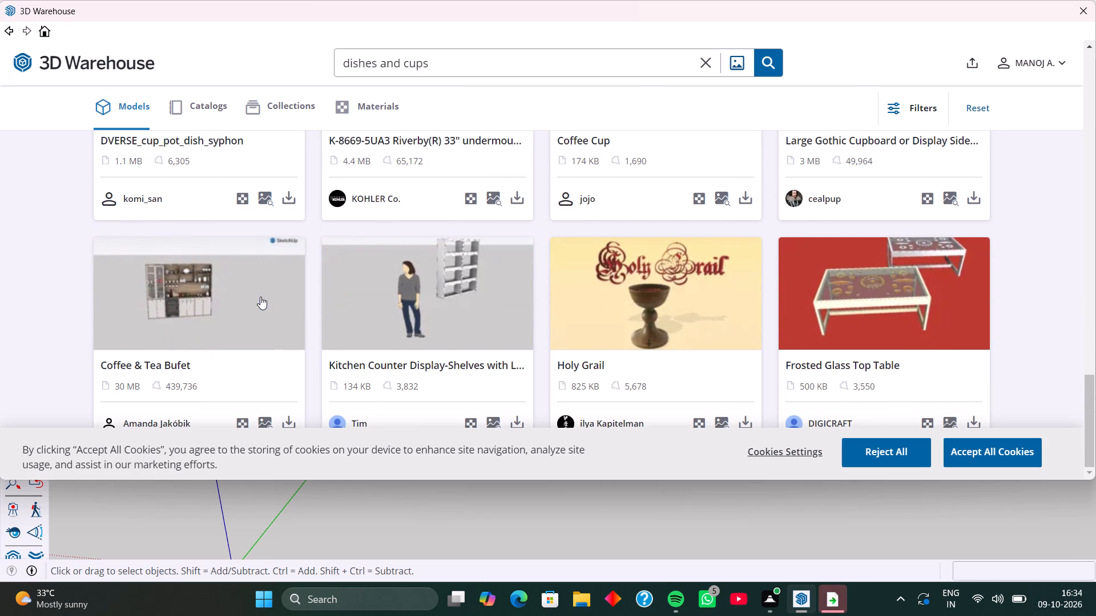
pyautogui.click(288, 421)
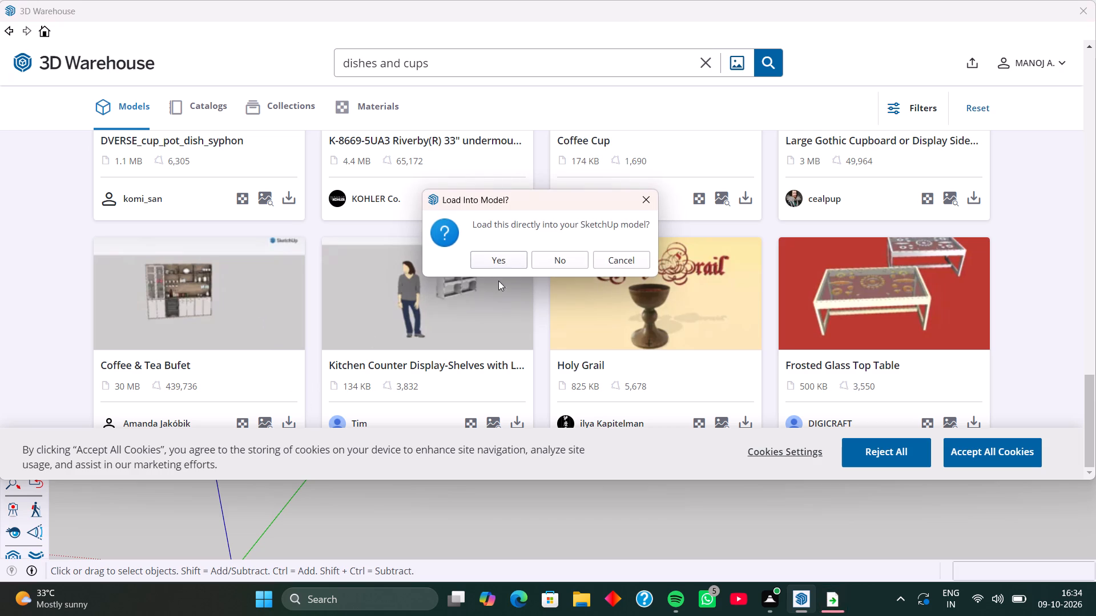
pyautogui.click(500, 257)
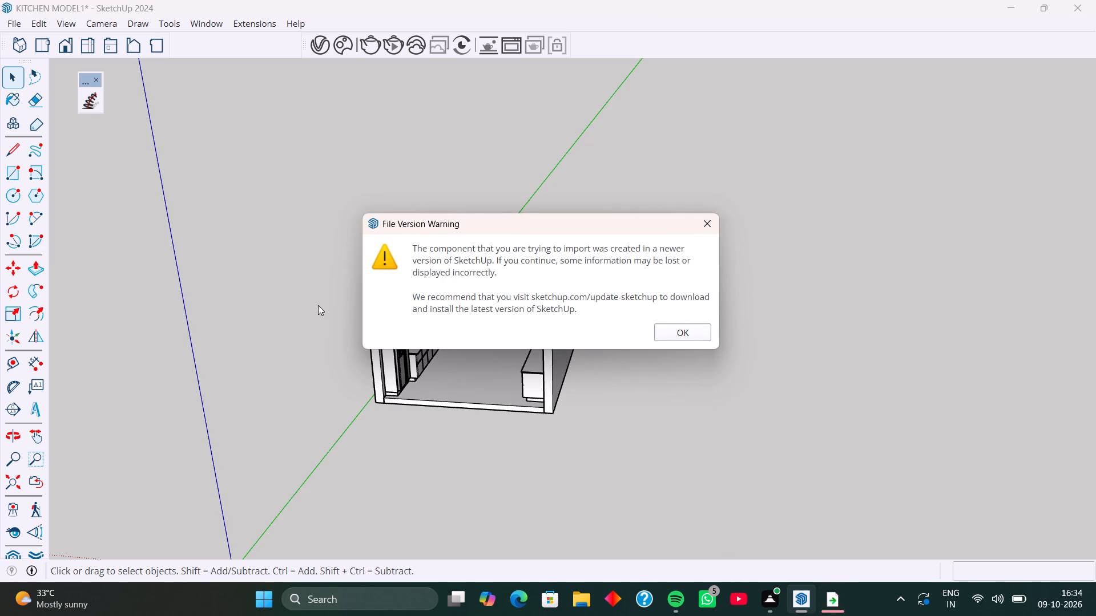
pyautogui.click(674, 328)
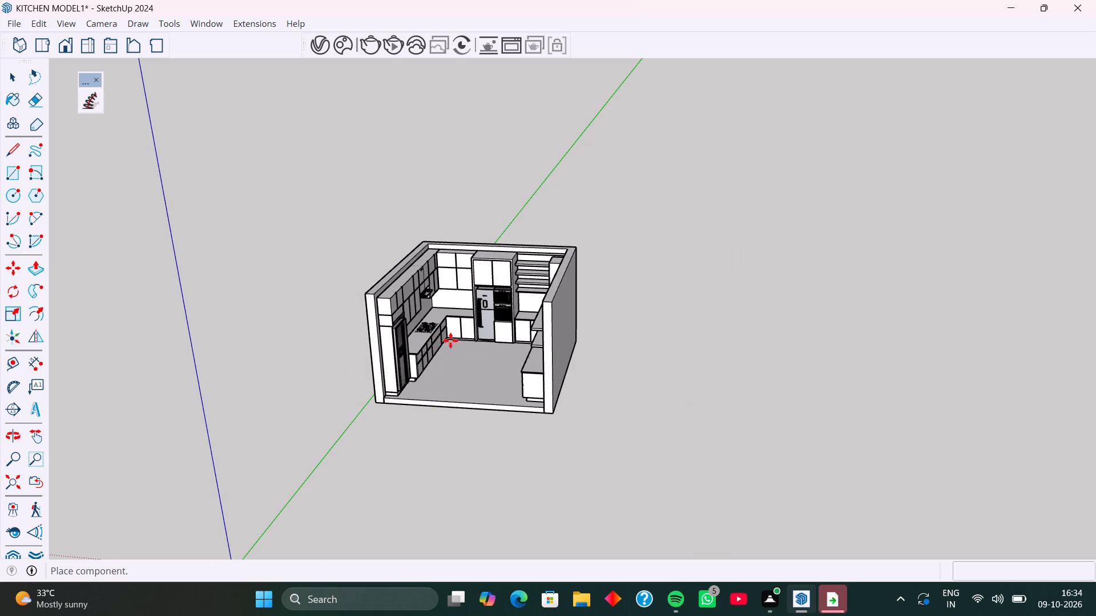
pyautogui.moveTo(551, 356); pyautogui.dragTo(582, 359, button='middle')
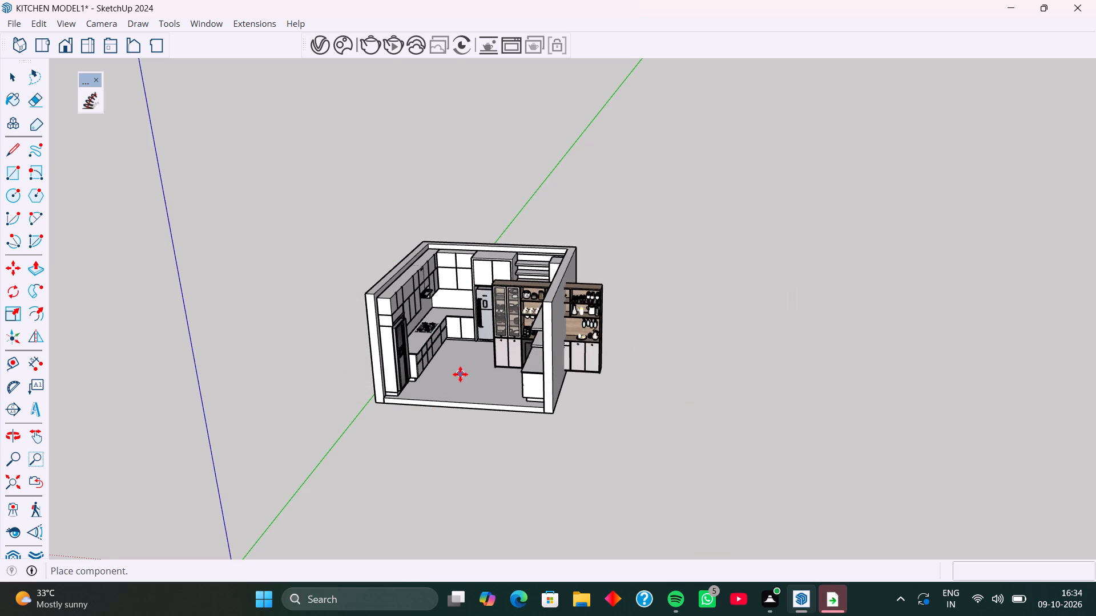
pyautogui.click(567, 389)
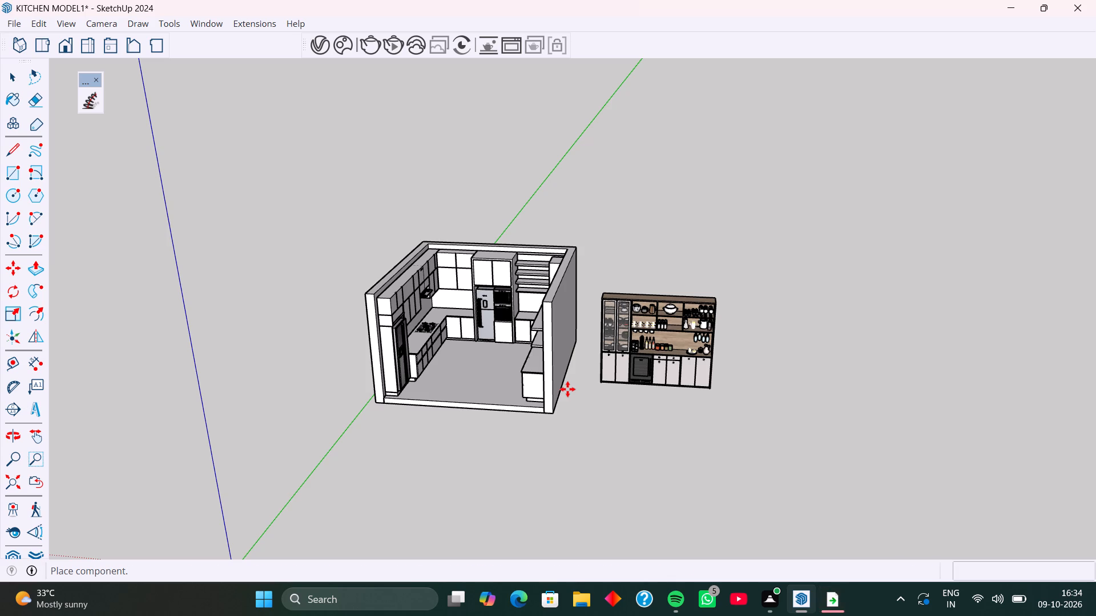
# Explode the placed Coffee & Tea Bufet component, check how its parts select up close, and clear the selection.
pyautogui.rightClick(646, 348)
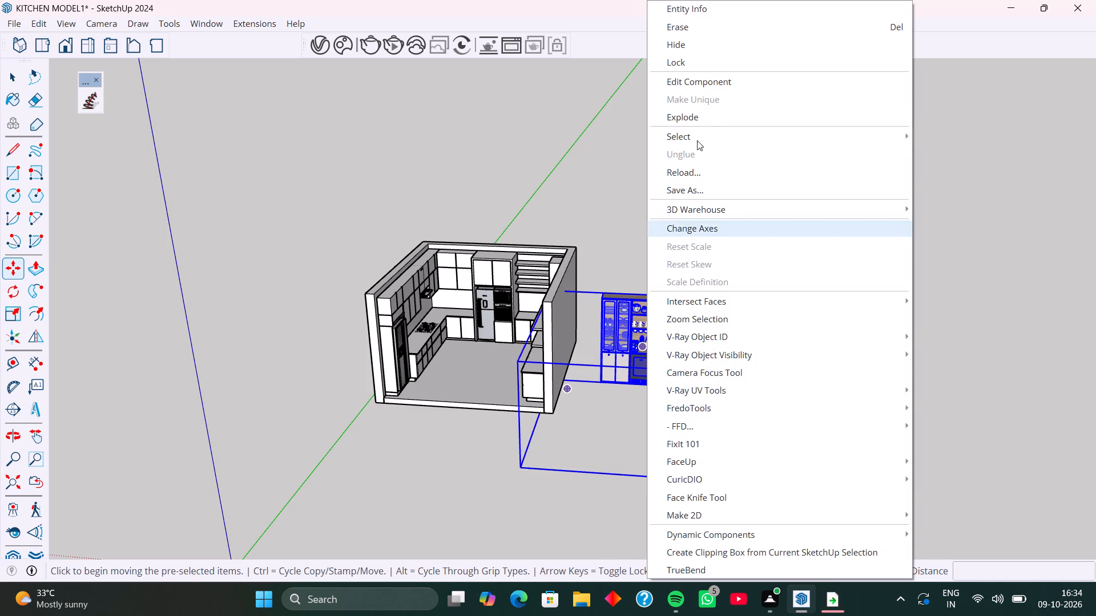
pyautogui.click(702, 117)
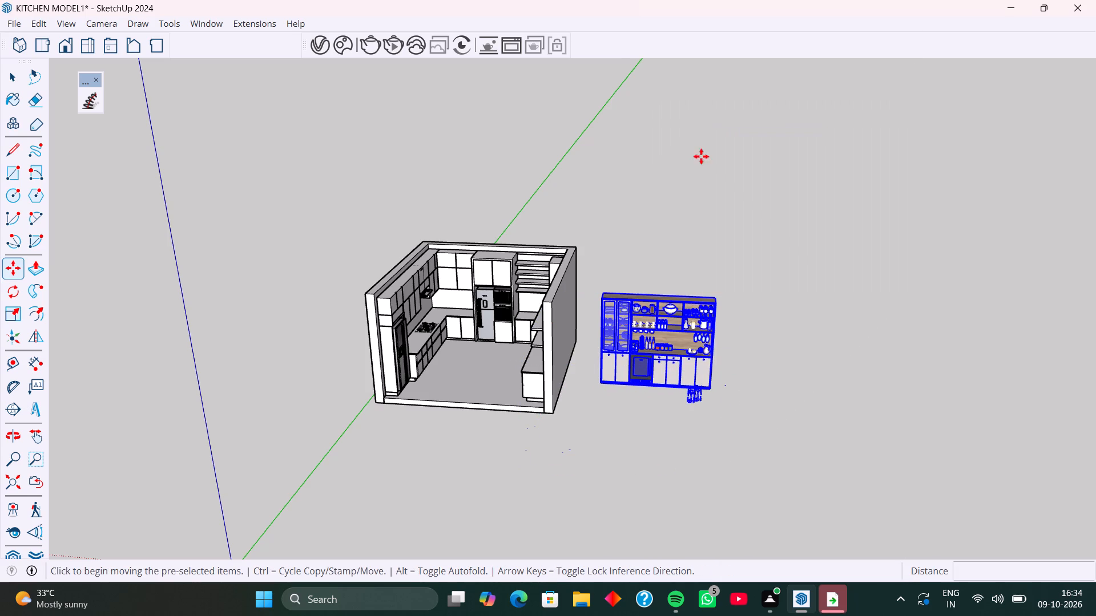
pyautogui.press('space')
pyautogui.click(750, 380)
pyautogui.scroll(5, 672, 338)
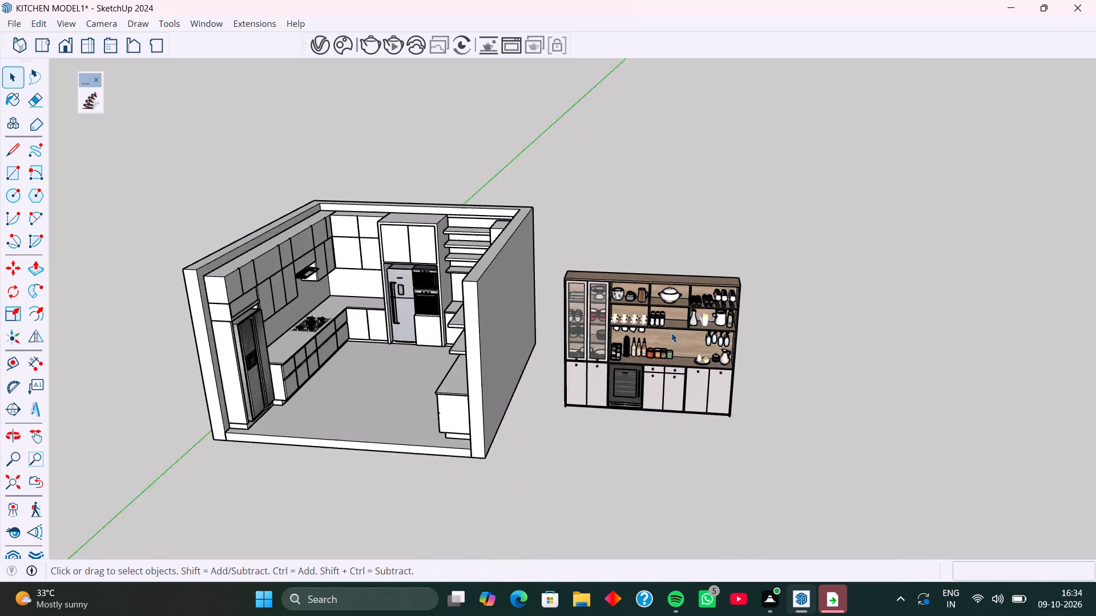
pyautogui.scroll(3, 671, 333)
pyautogui.click(654, 318)
pyautogui.scroll(4, 654, 318)
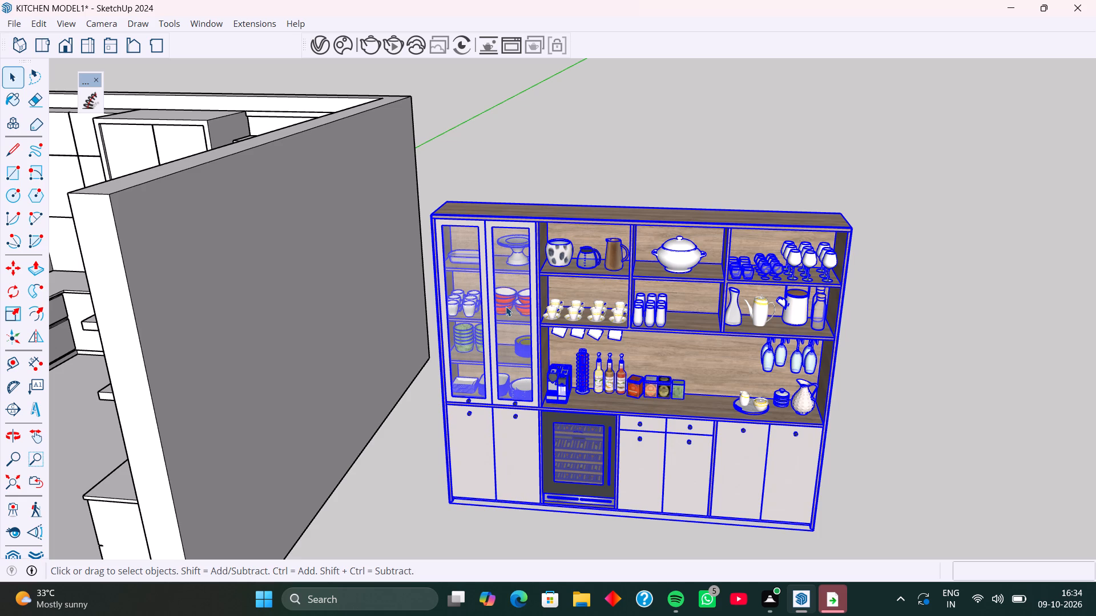
pyautogui.click(599, 186)
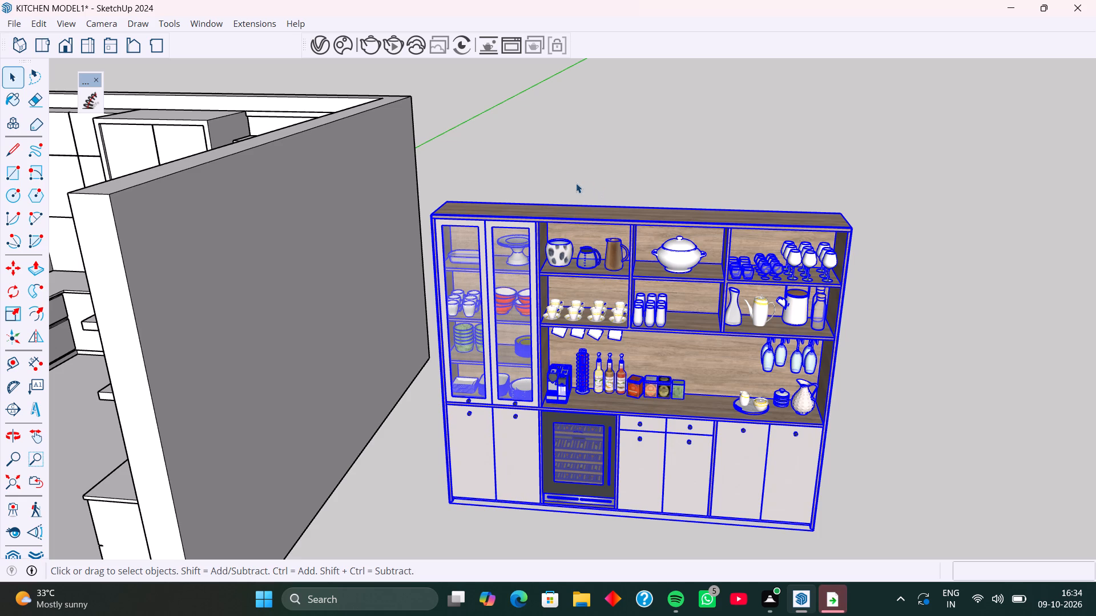
# Reopen 3D Warehouse and browse the "dishes and cups" results through to the end of the list for more tableware.
pyautogui.click(206, 22)
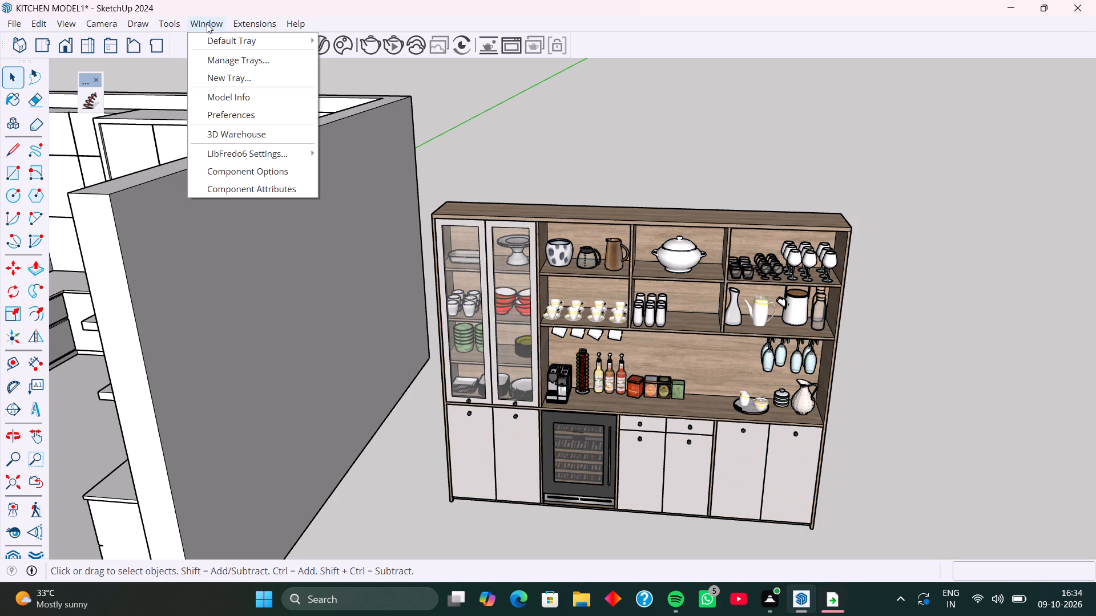
pyautogui.click(254, 133)
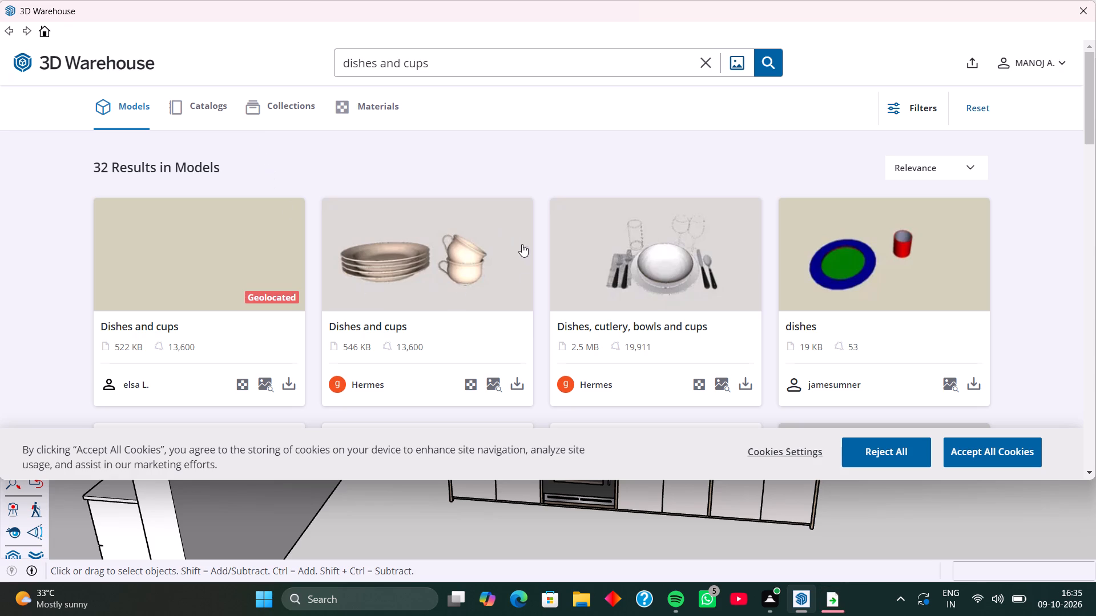
pyautogui.scroll(-3, 406, 277)
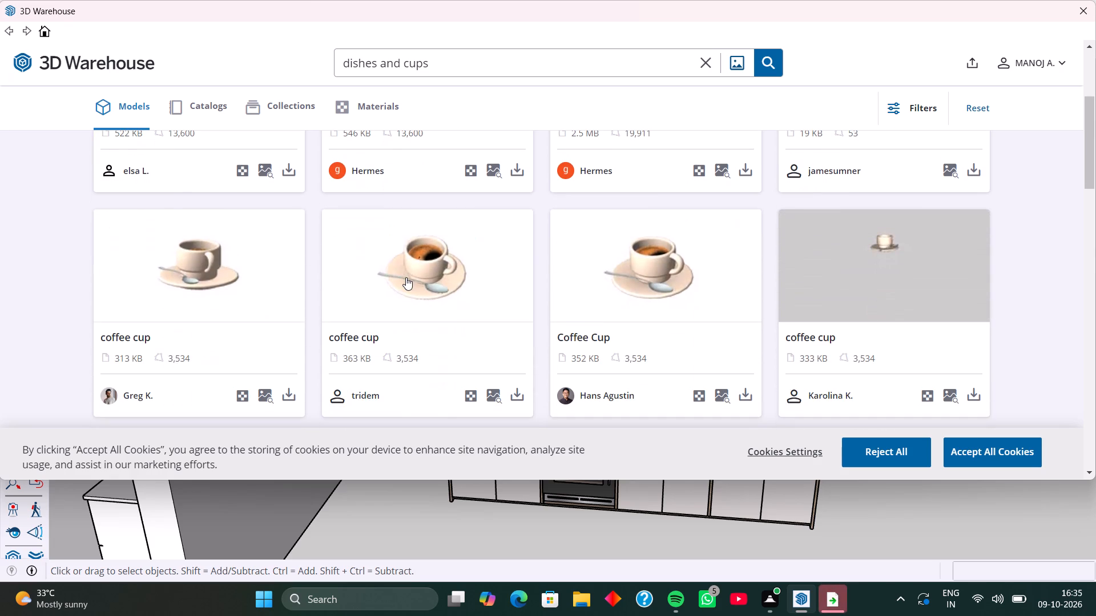
pyautogui.scroll(-7, 406, 277)
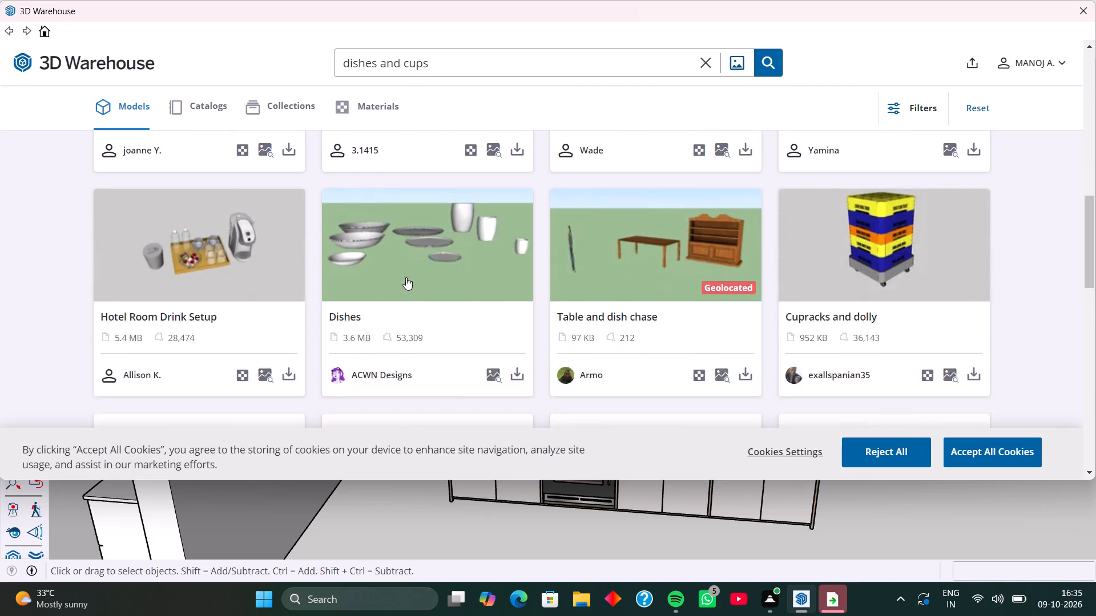
pyautogui.scroll(-2, 406, 277)
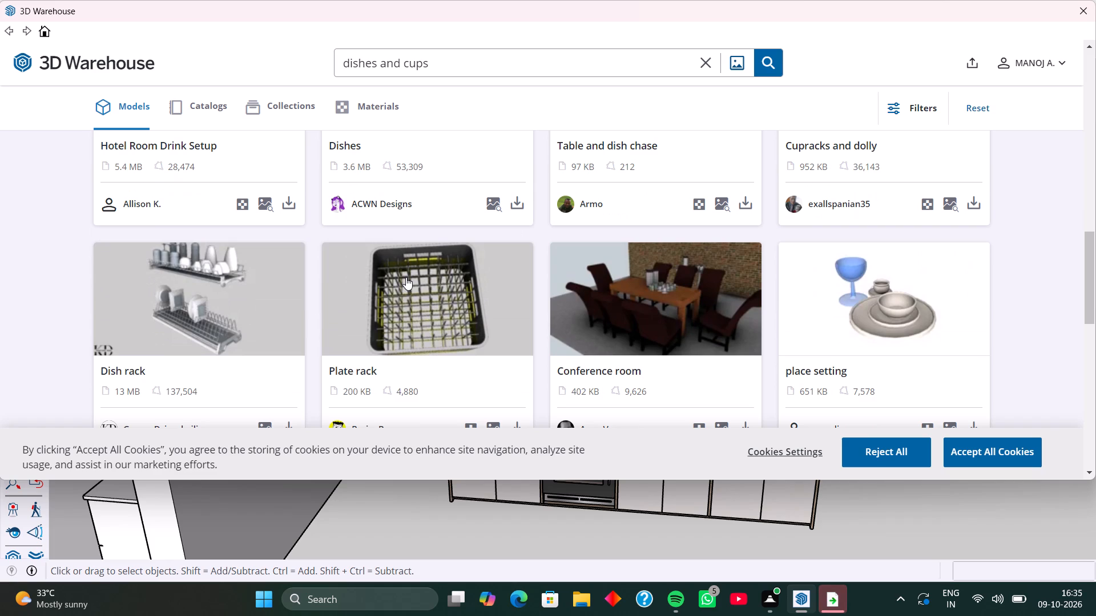
pyautogui.scroll(-4, 406, 277)
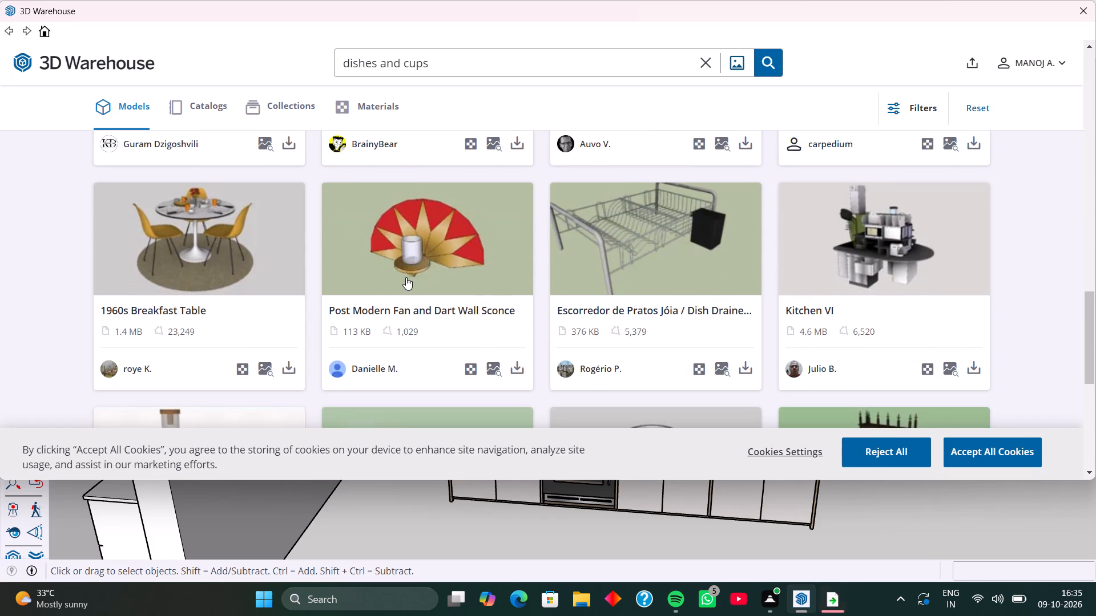
pyautogui.scroll(-3, 406, 277)
pyautogui.scroll(2, 406, 277)
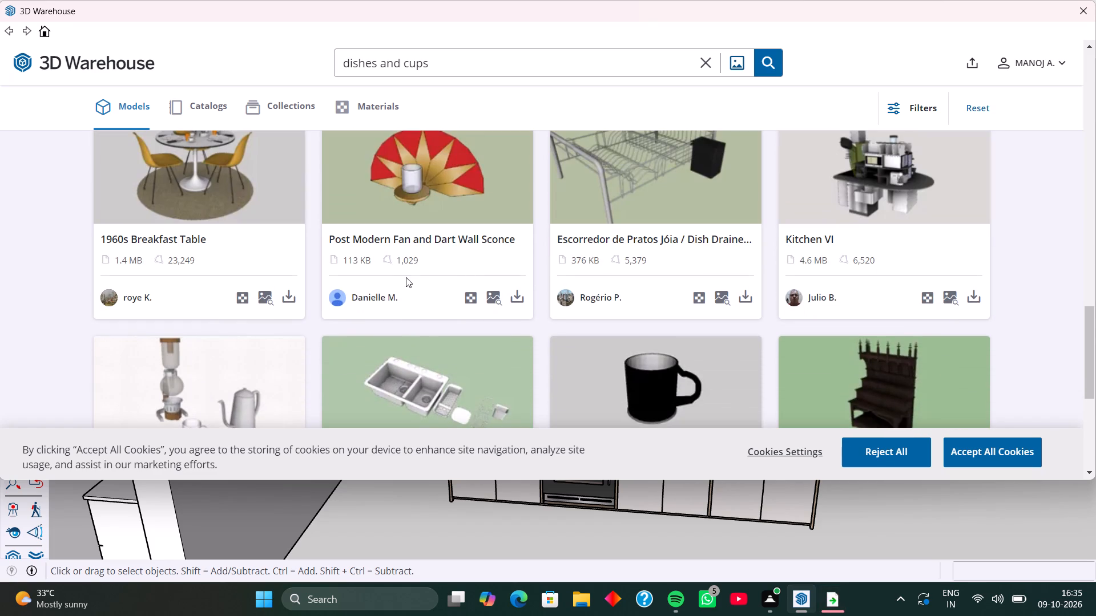
pyautogui.scroll(-5, 405, 278)
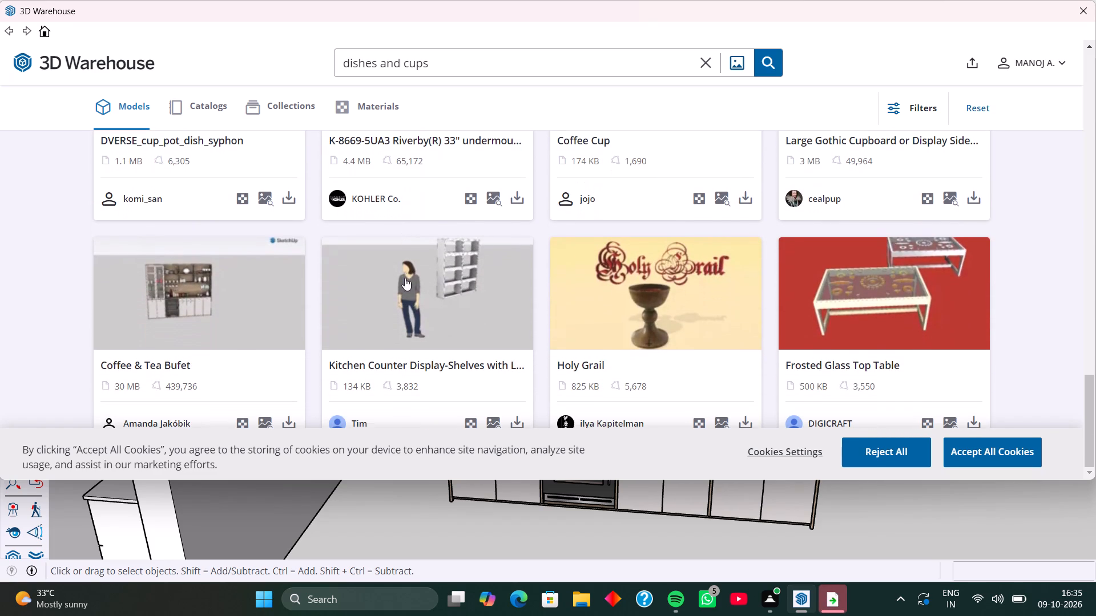
pyautogui.scroll(-4, 467, 285)
pyautogui.scroll(-20, 418, 285)
pyautogui.scroll(-3, 418, 285)
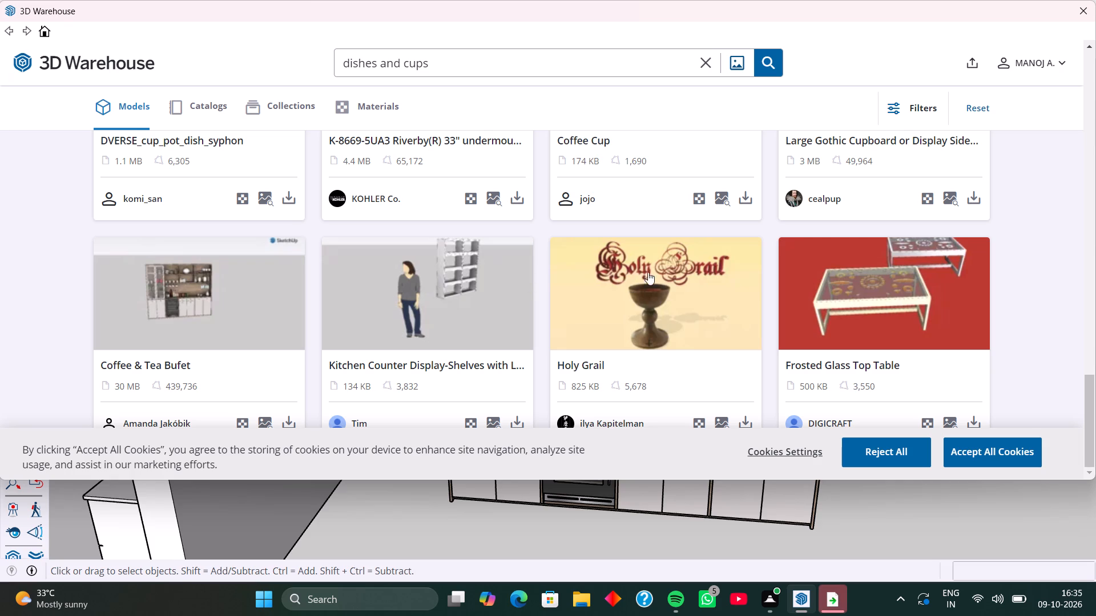
pyautogui.scroll(-6, 648, 272)
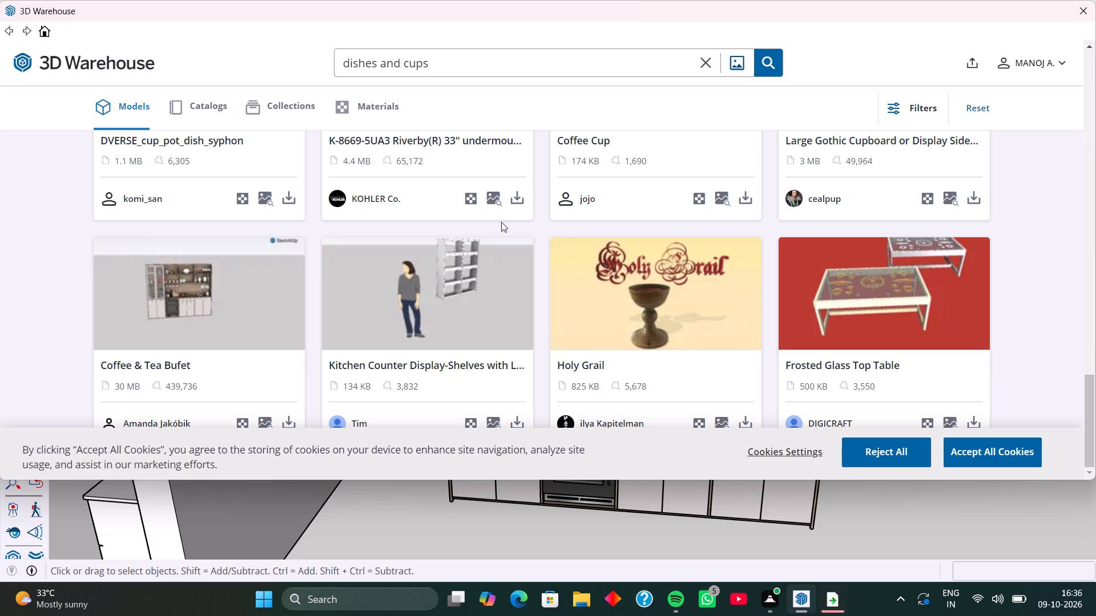
pyautogui.scroll(-5, 579, 232)
pyautogui.scroll(-9, 635, 293)
pyautogui.scroll(7, 623, 314)
pyautogui.scroll(-9, 603, 288)
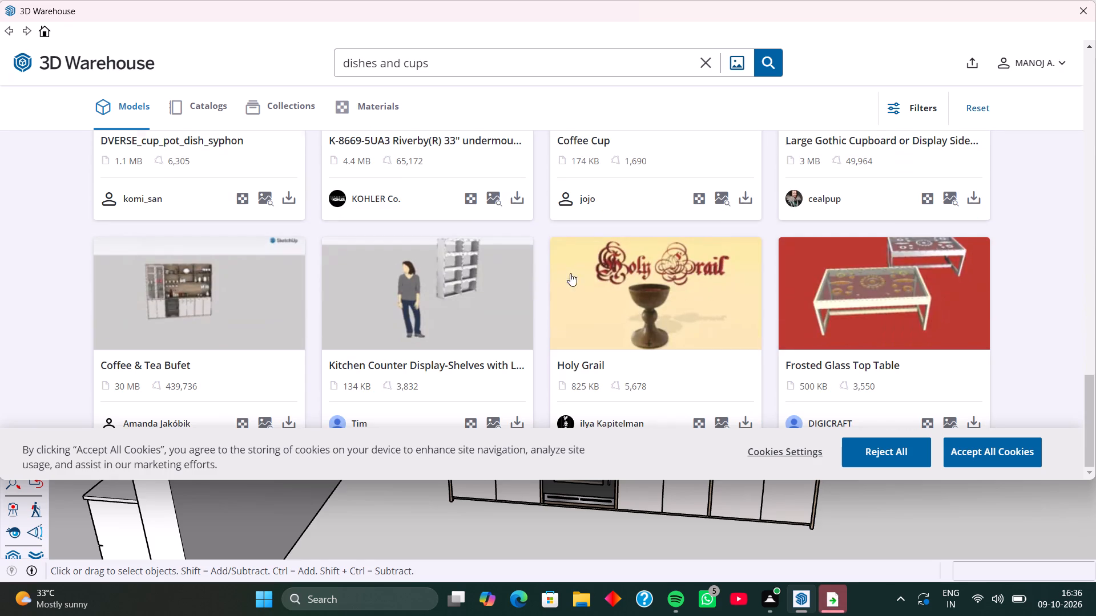
pyautogui.scroll(-20, 570, 273)
pyautogui.scroll(-20, 570, 273)
pyautogui.scroll(6, 540, 282)
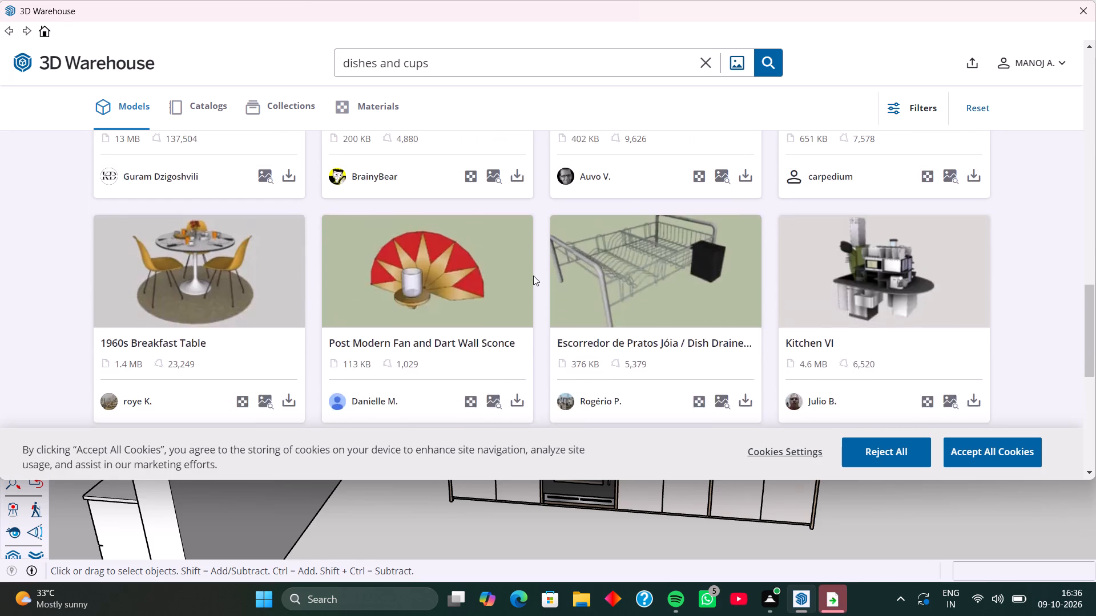
pyautogui.scroll(6, 533, 275)
pyautogui.scroll(-18, 531, 272)
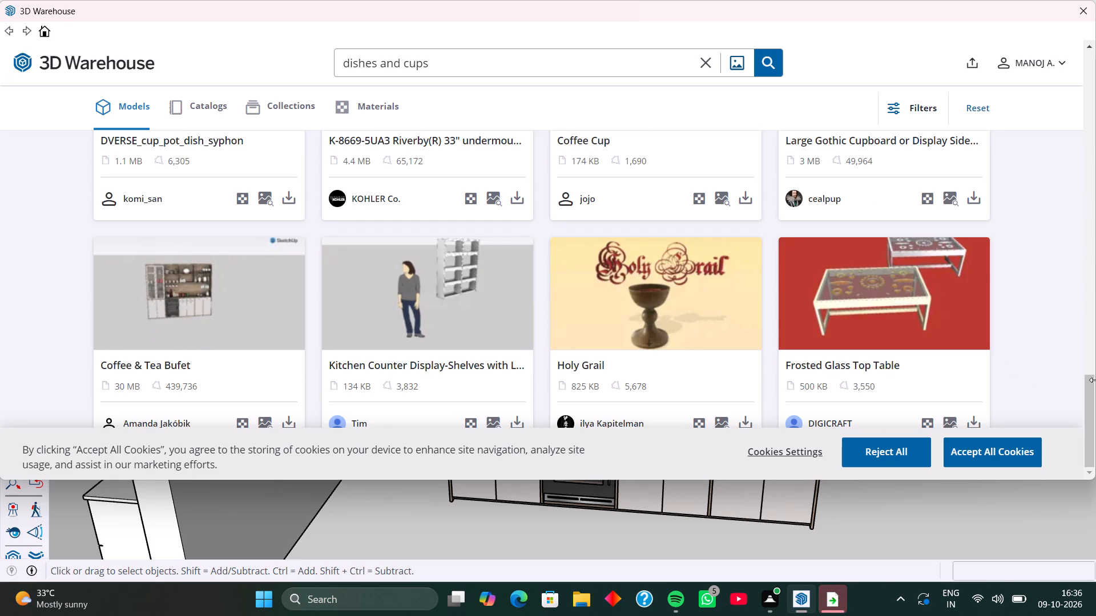
pyautogui.click(1088, 471)
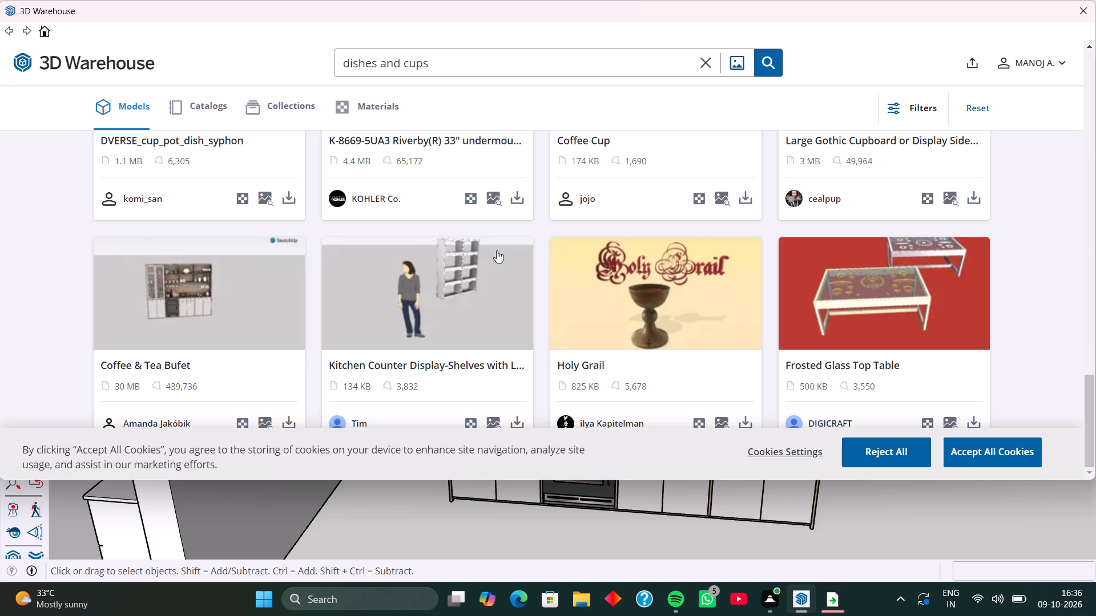
pyautogui.scroll(-6, 288, 197)
# Make the 3D Warehouse window taller and review the "dishes and cups" results back to the first row.
pyautogui.moveTo(454, 483); pyautogui.dragTo(452, 523)
pyautogui.scroll(-6, 551, 299)
pyautogui.scroll(2, 871, 308)
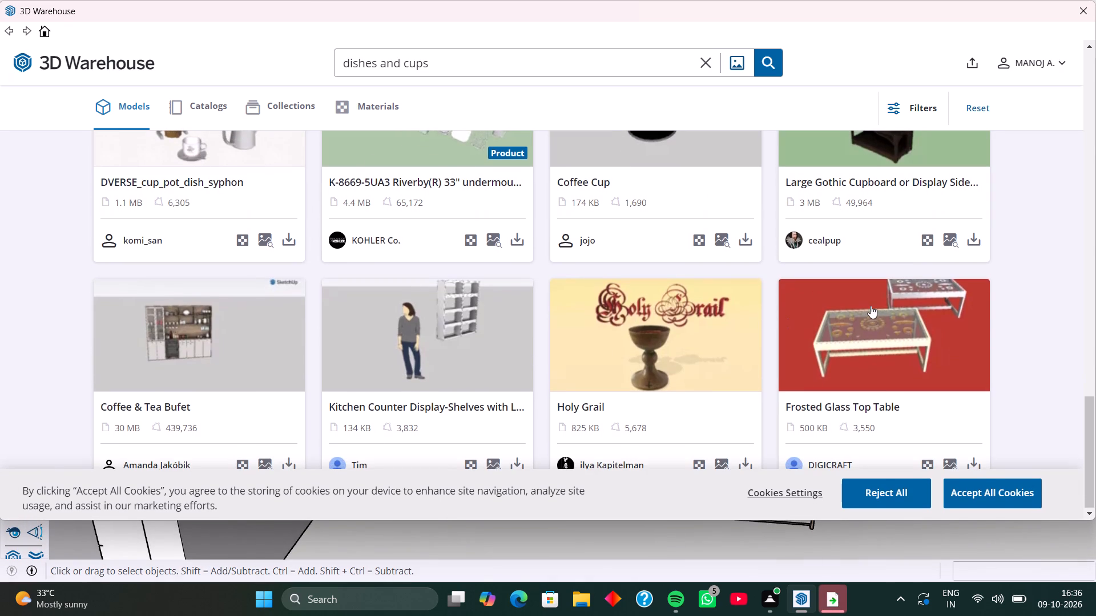
pyautogui.scroll(5, 252, 266)
pyautogui.scroll(1, 503, 224)
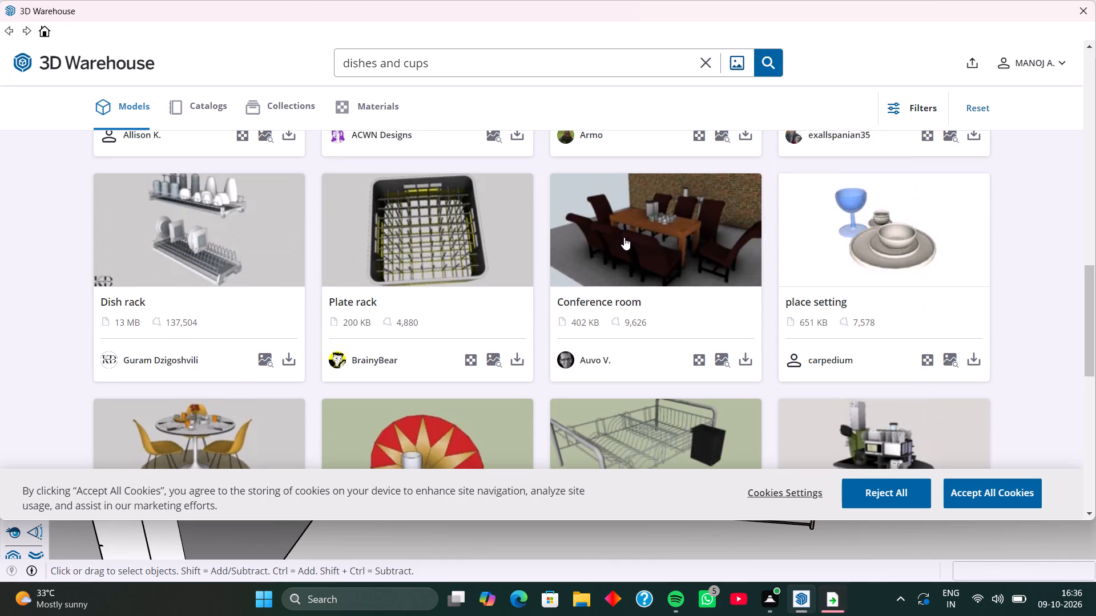
pyautogui.scroll(4, 623, 236)
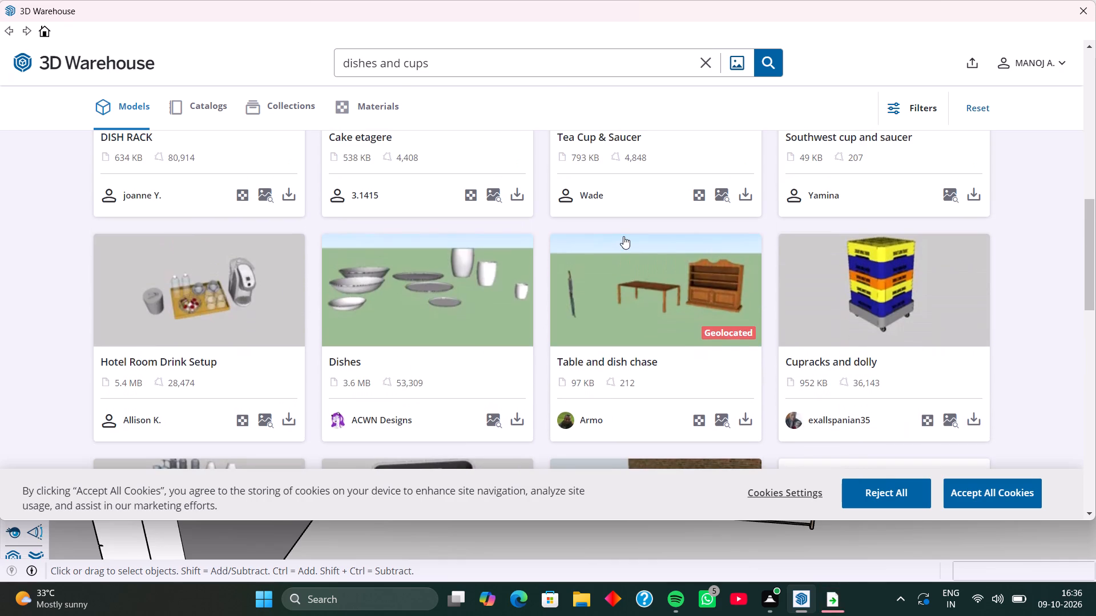
pyautogui.scroll(1, 623, 236)
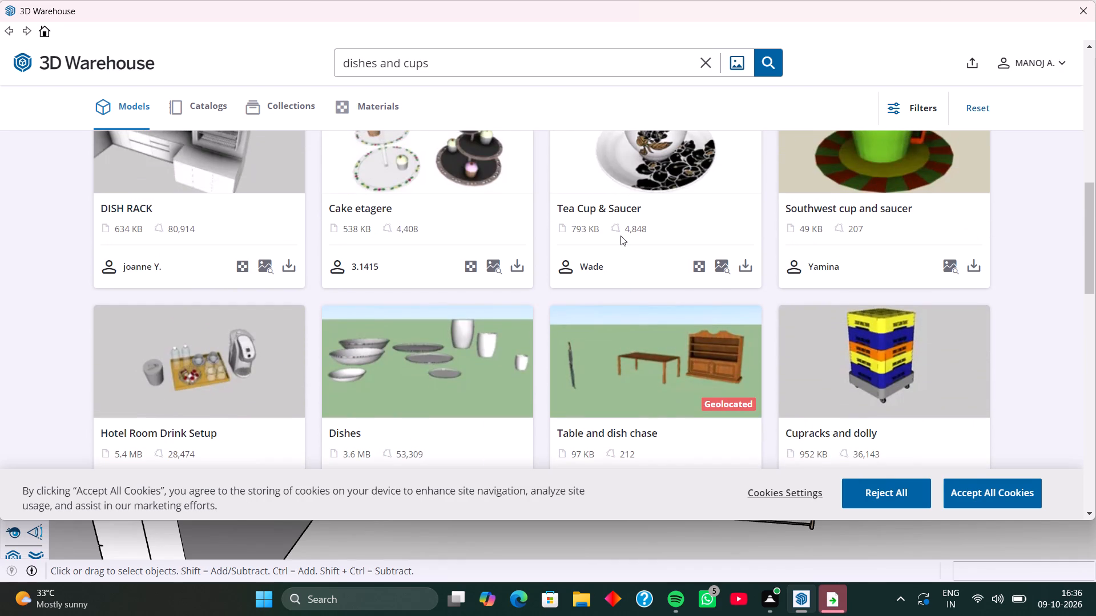
pyautogui.scroll(2, 616, 233)
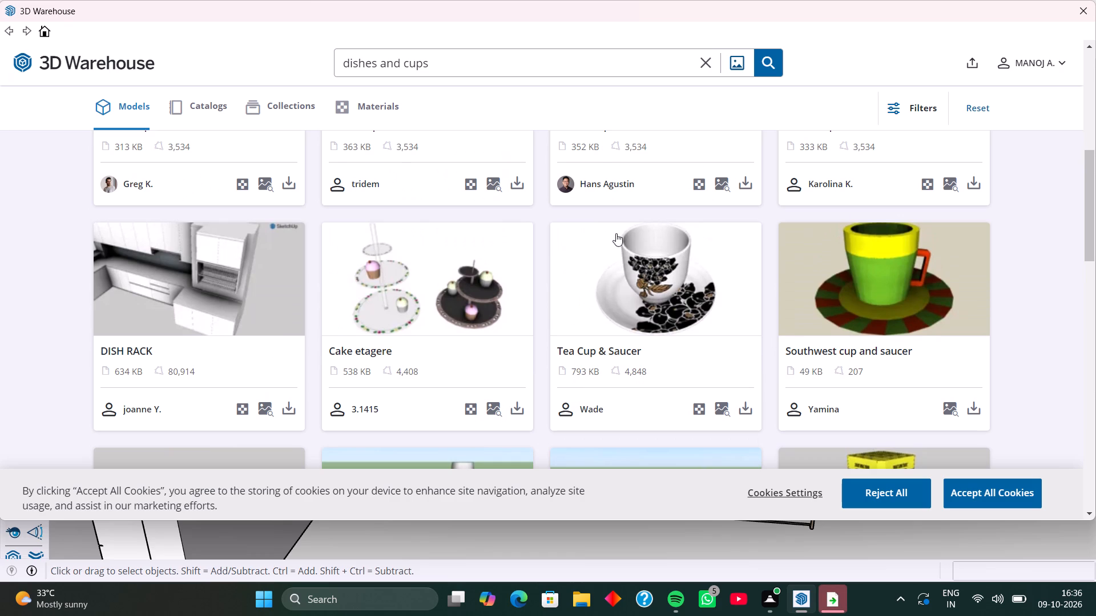
pyautogui.scroll(9, 688, 233)
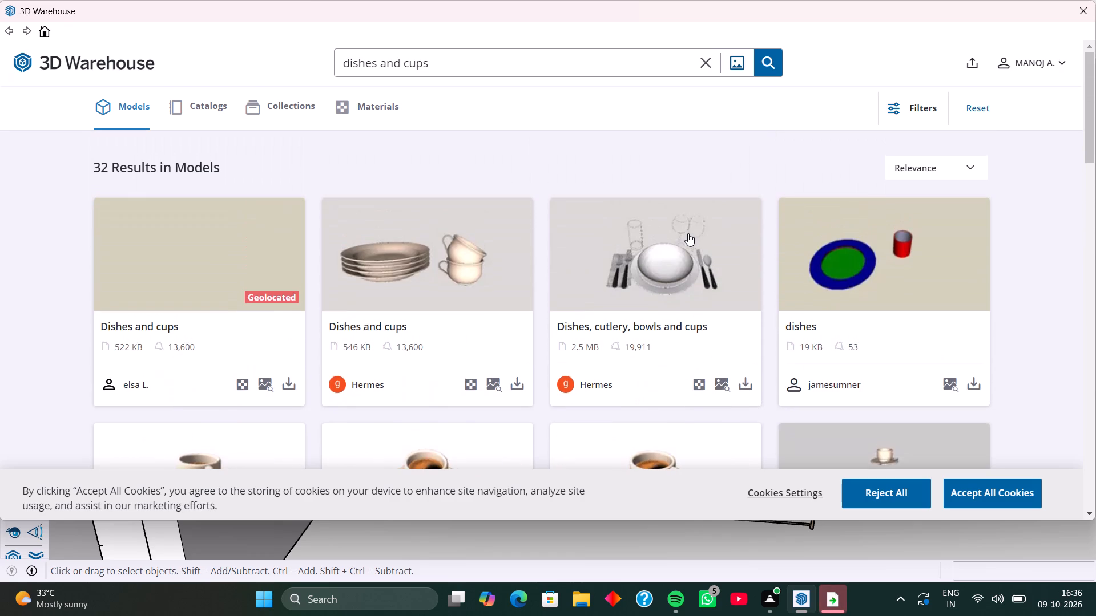
pyautogui.scroll(10, 688, 233)
# Search 3D Warehouse for "dishes" and close the stray "Pick an app" window.
pyautogui.click(446, 67)
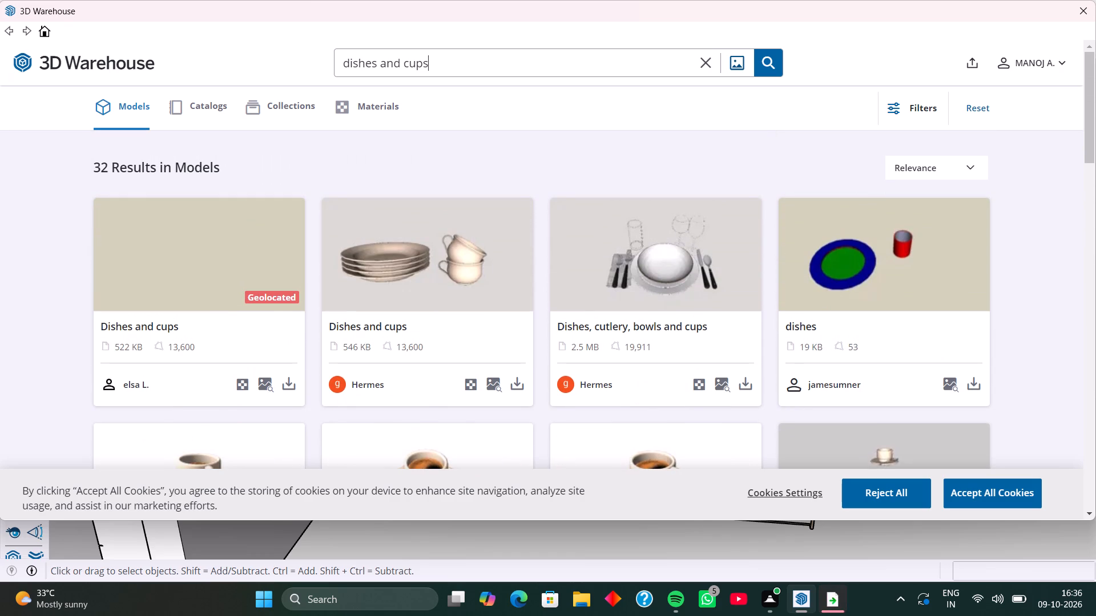
pyautogui.press('BackSpace')
pyautogui.press('BackSpace')
pyautogui.press('BackSpace')
pyautogui.press('BackSpace')
pyautogui.press('BackSpace')
pyautogui.press('BackSpace')
pyautogui.press('BackSpace')
pyautogui.press('BackSpace')
pyautogui.press('BackSpace')
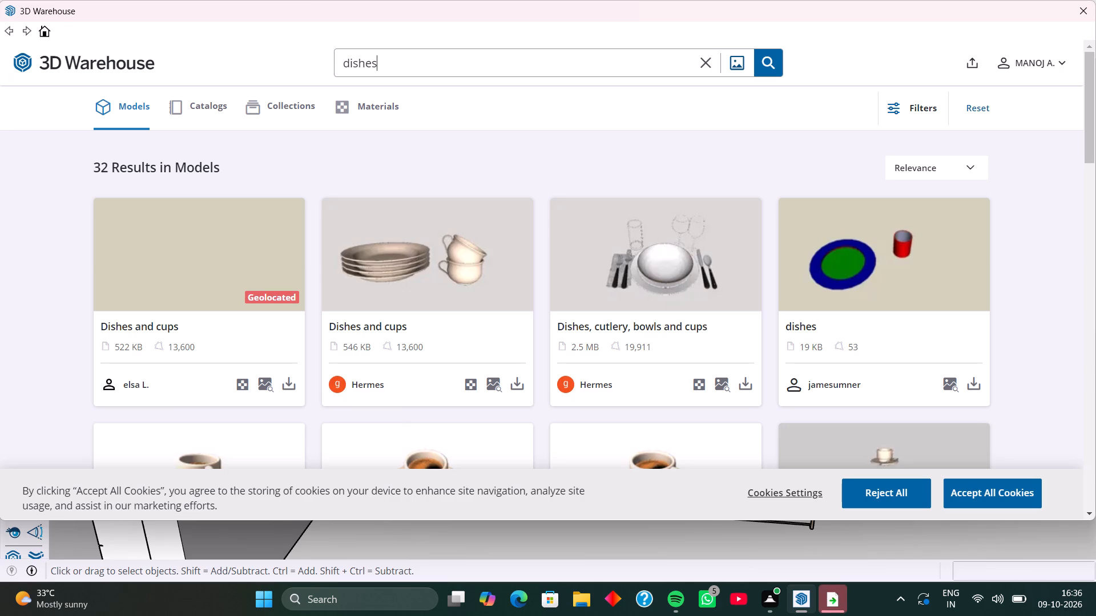
pyautogui.press('Return')
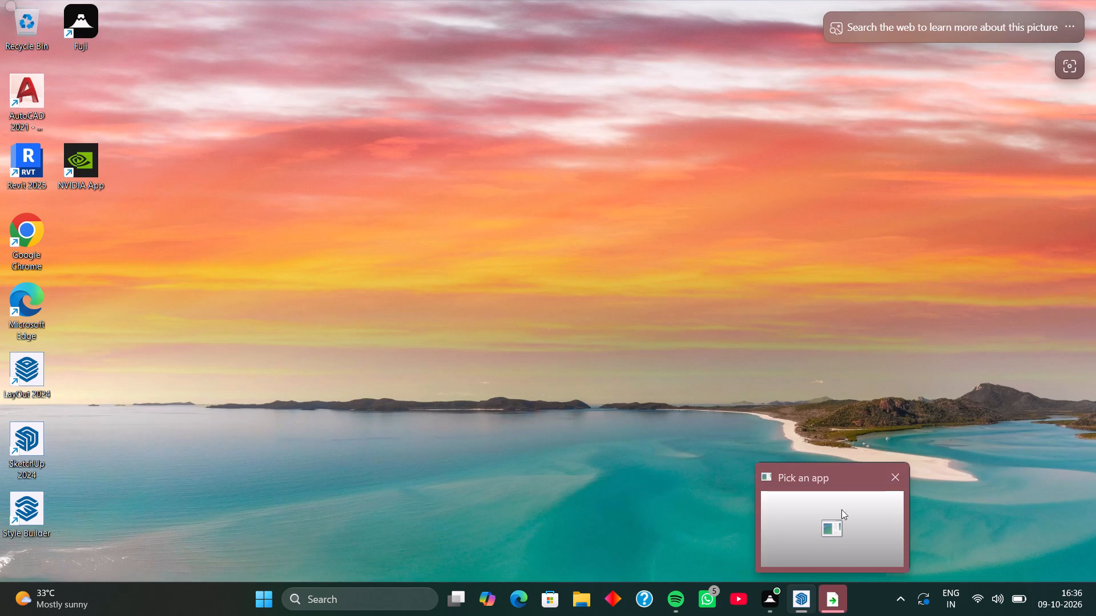
pyautogui.click(893, 476)
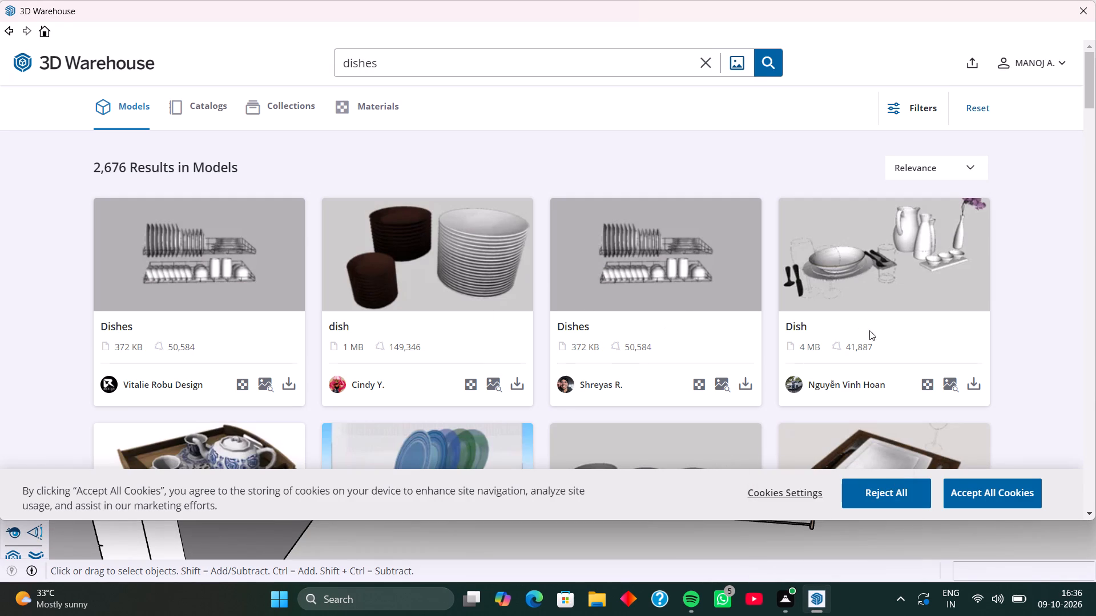
# Load the 4 MB Dish model with bowl, cutlery and pitchers into the project, place it on top of the buffet cabinet, and deselect it.
pyautogui.click(977, 383)
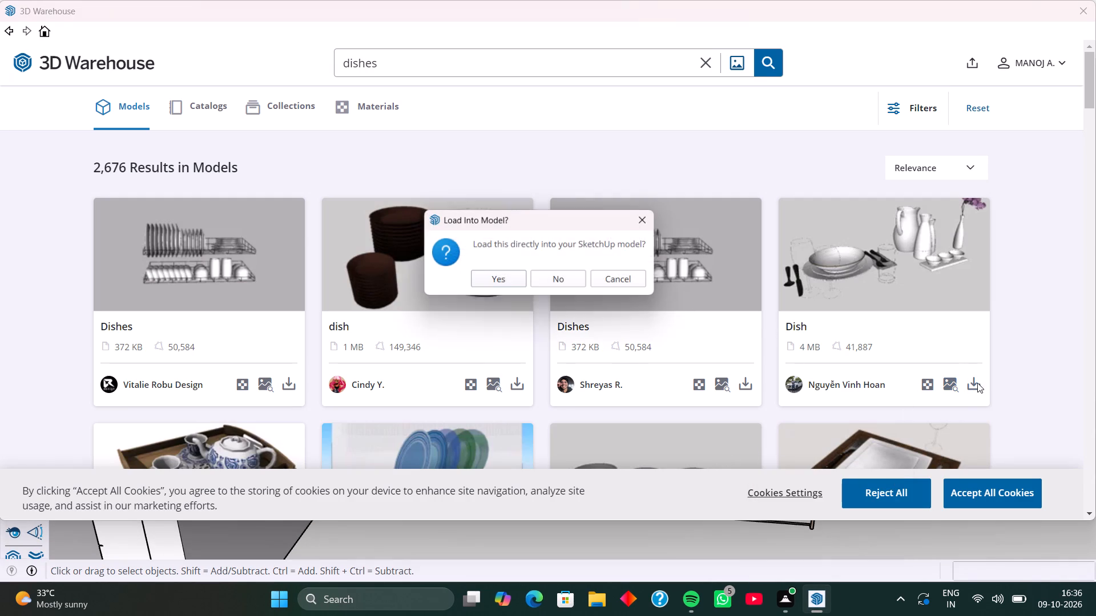
pyautogui.click(510, 281)
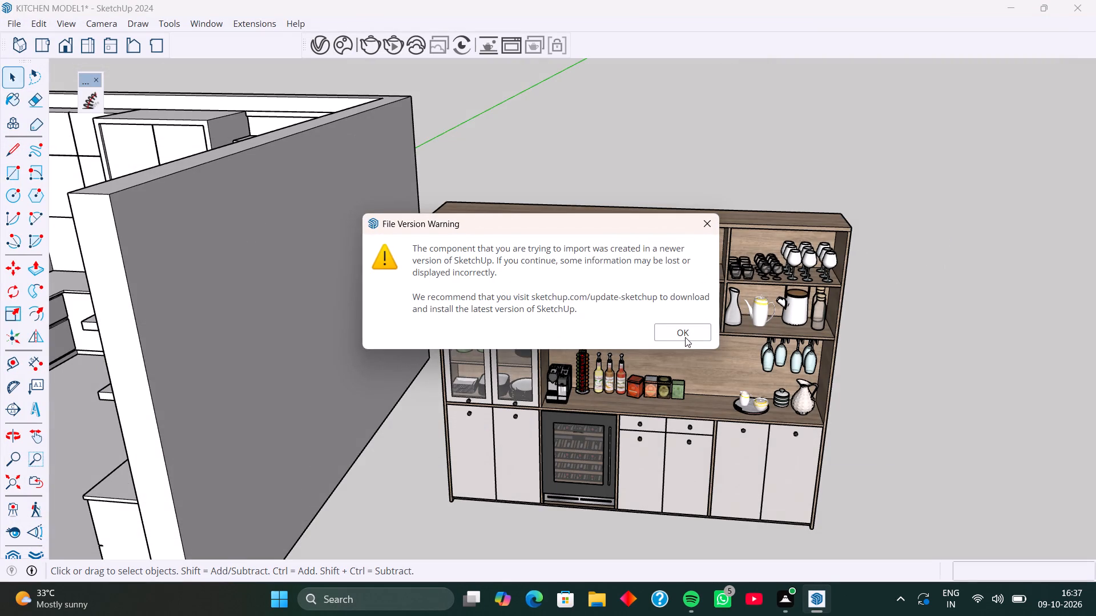
pyautogui.click(685, 337)
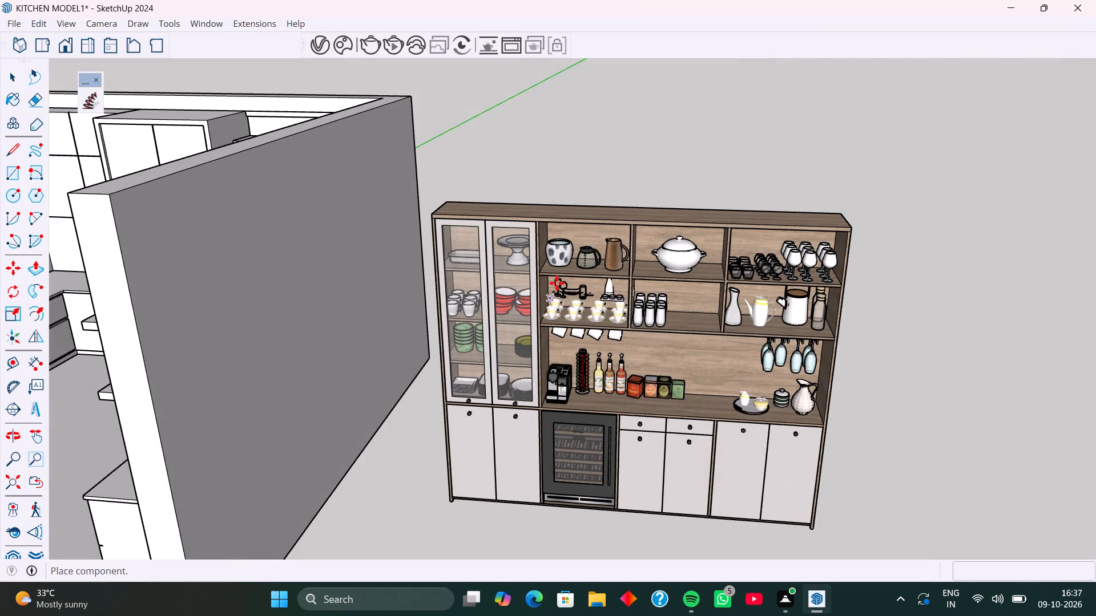
pyautogui.click(563, 212)
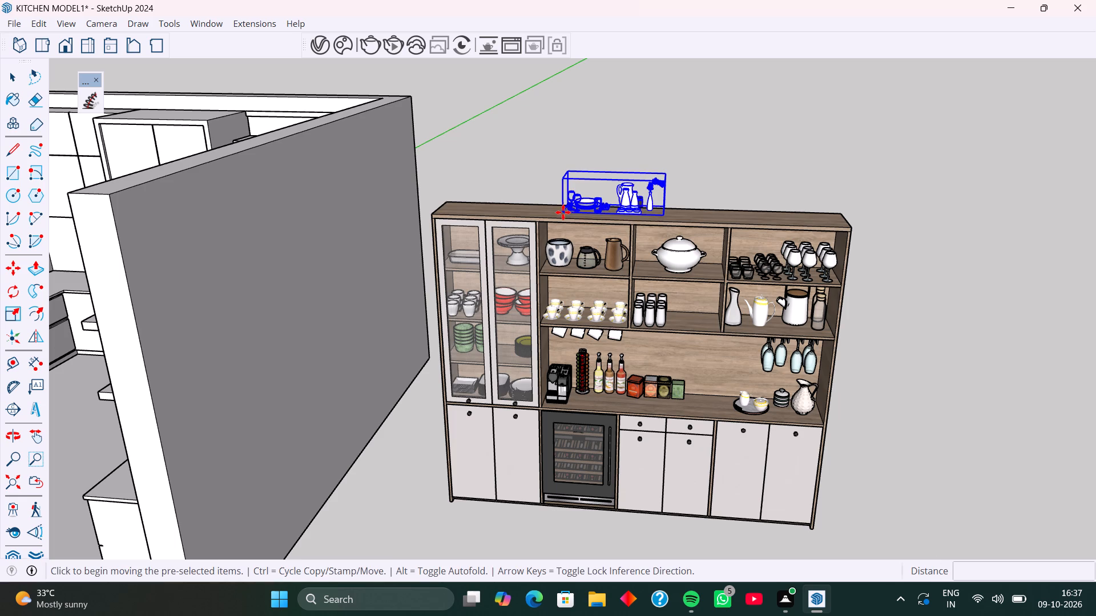
pyautogui.press('space')
pyautogui.click(512, 177)
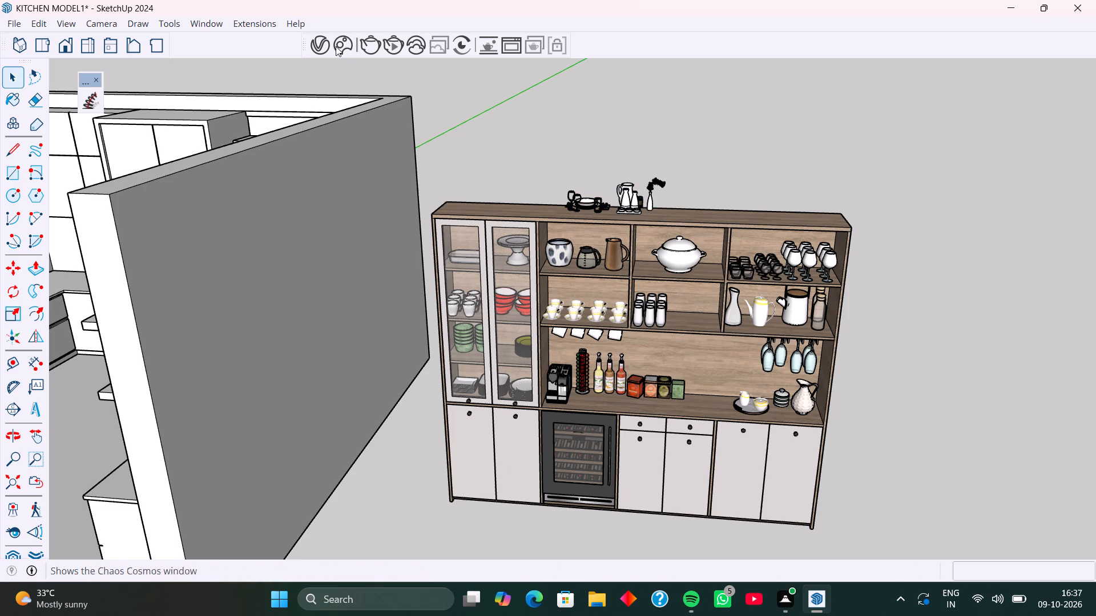
# Load the 1 MB dish model of dark and white plate stacks from 3D Warehouse, place it on top of the buffet cabinet's glass-door end, and deselect it.
pyautogui.click(214, 24)
pyautogui.click(252, 138)
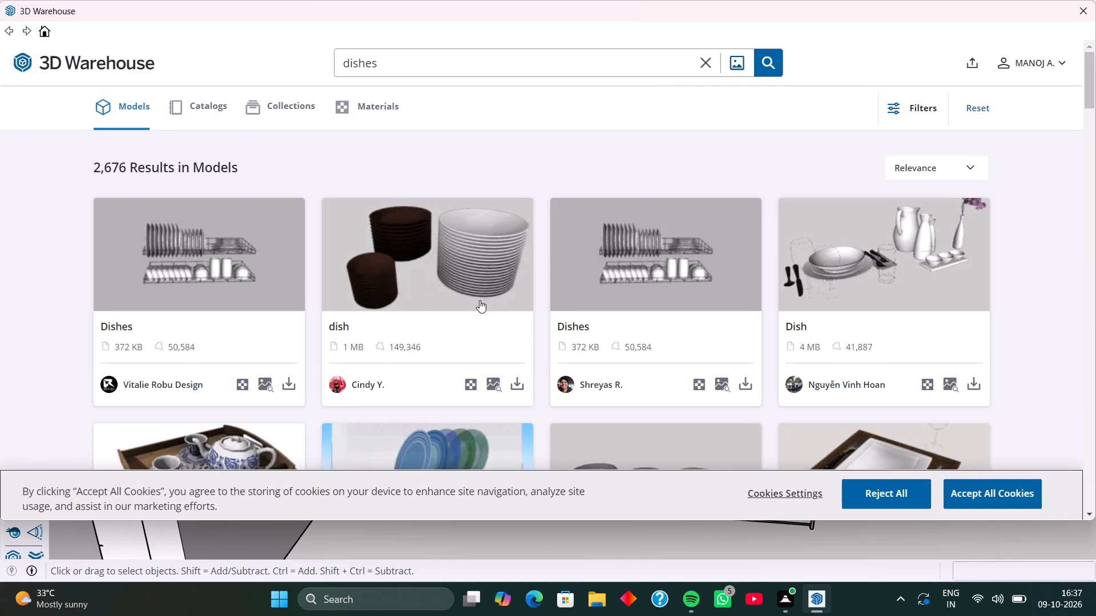
pyautogui.click(518, 382)
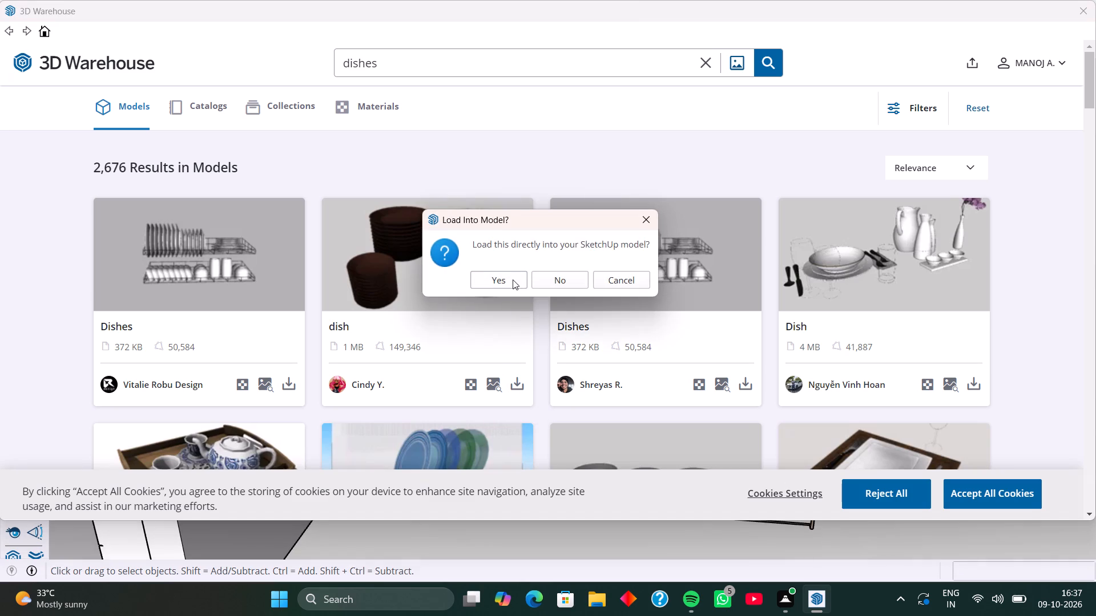
pyautogui.click(511, 278)
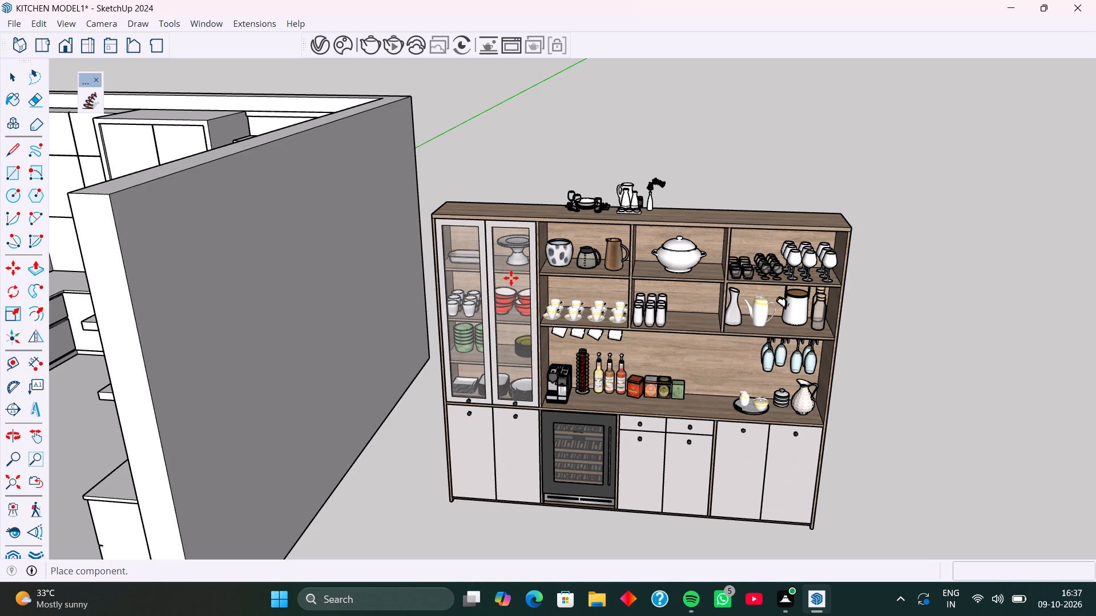
pyautogui.click(477, 205)
pyautogui.press('space')
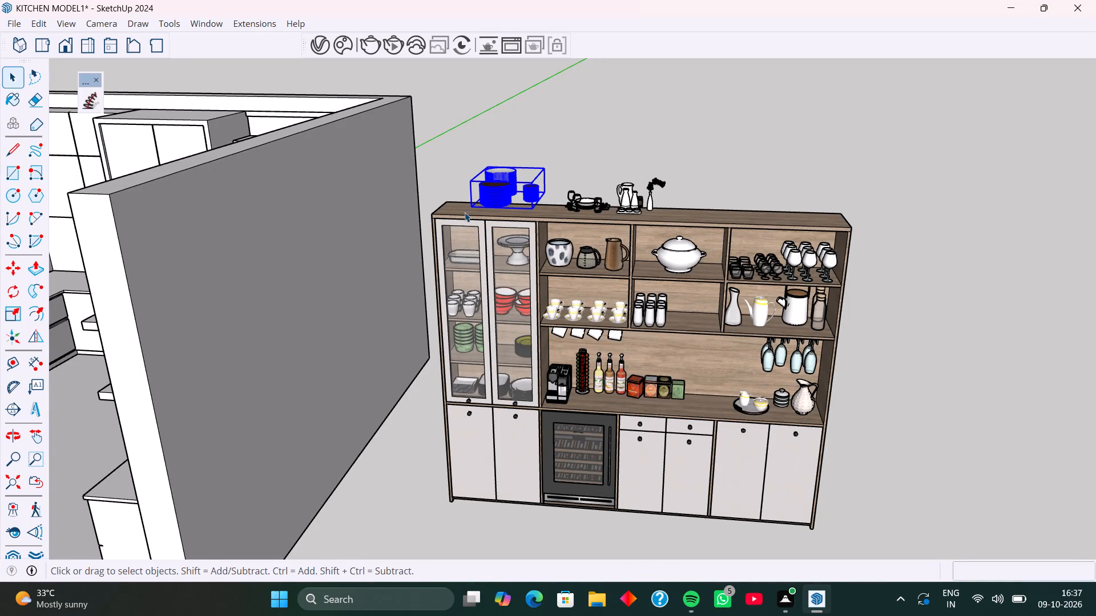
pyautogui.click(459, 151)
# Reopen 3D Warehouse and look through the "dishes" results for more plate, bowl and cup models.
pyautogui.click(216, 19)
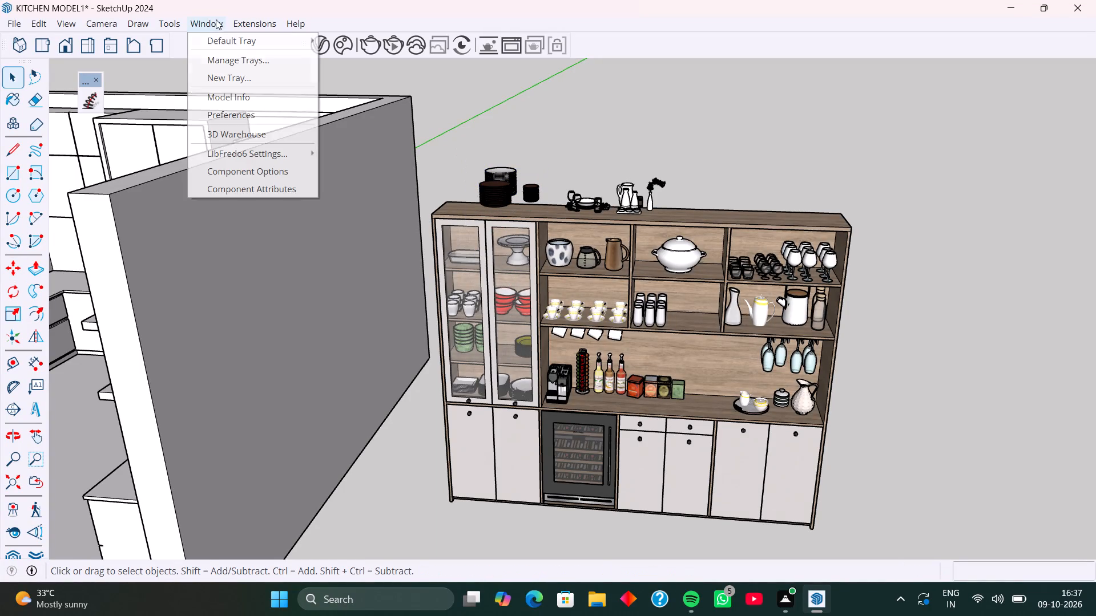
pyautogui.click(238, 132)
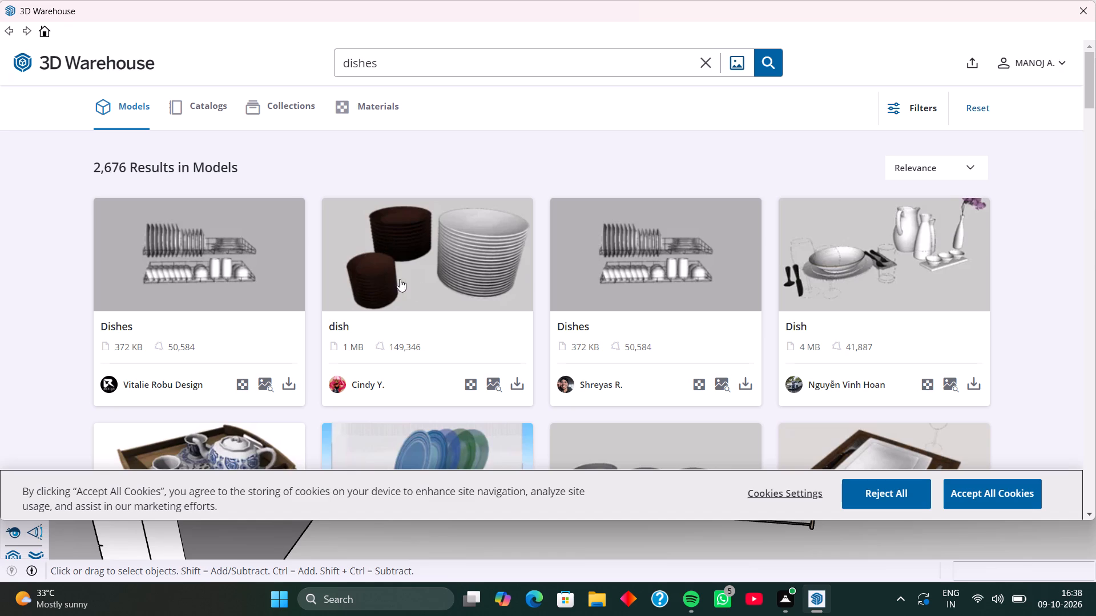
pyautogui.scroll(-4, 566, 299)
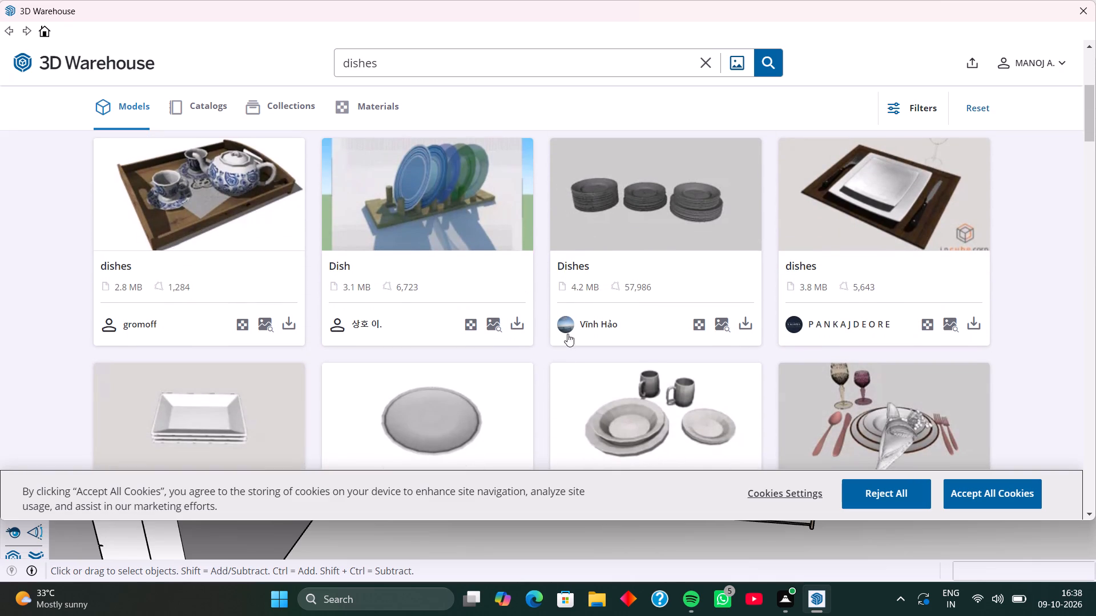
pyautogui.scroll(-3, 555, 338)
pyautogui.scroll(-4, 502, 296)
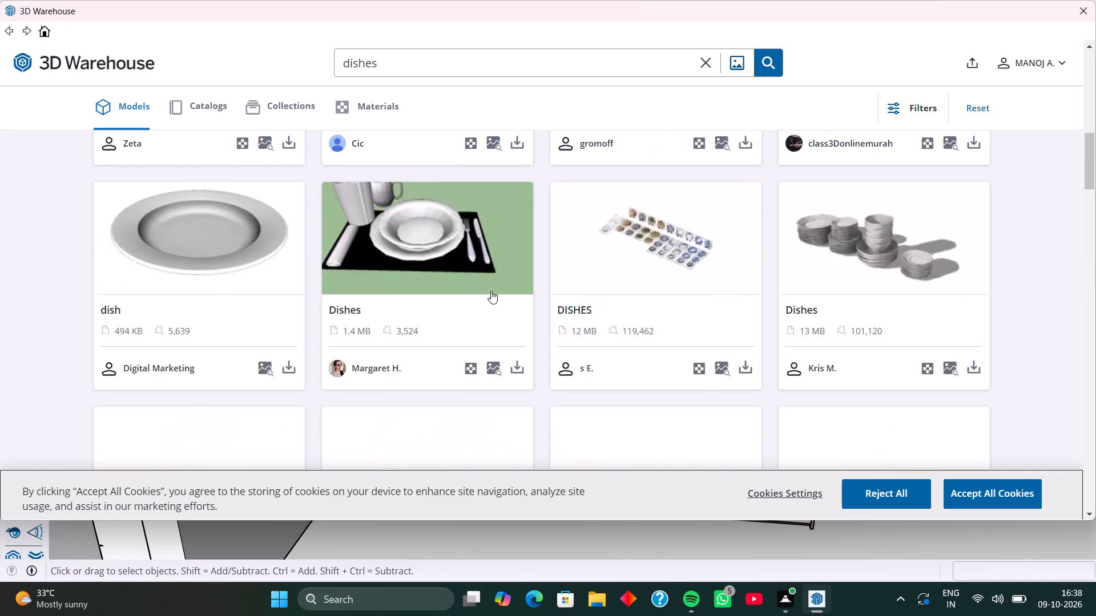
pyautogui.scroll(-4, 320, 330)
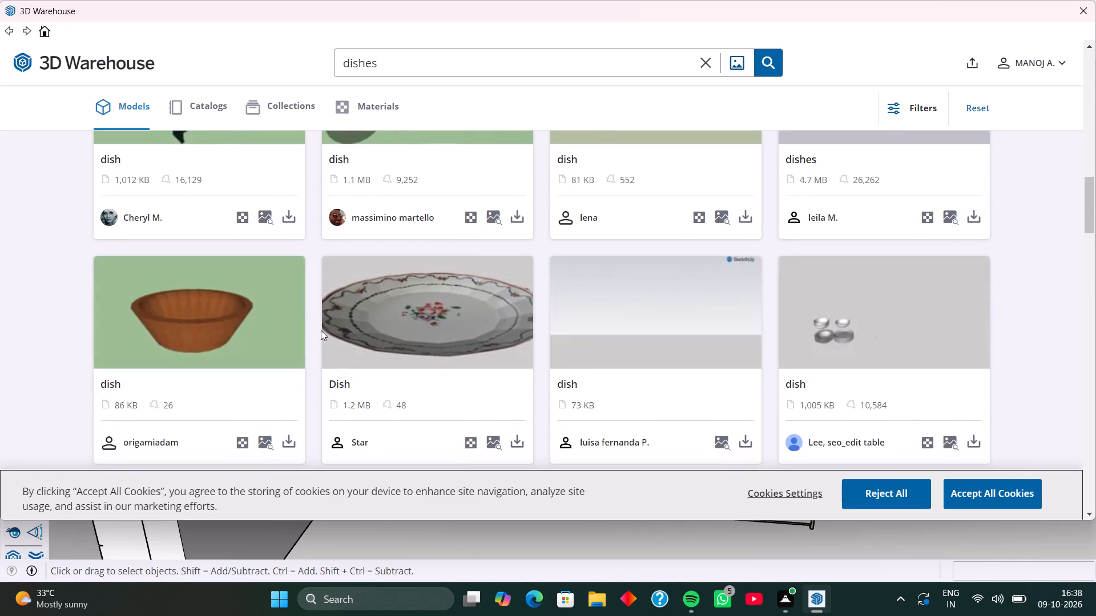
pyautogui.scroll(-6, 437, 315)
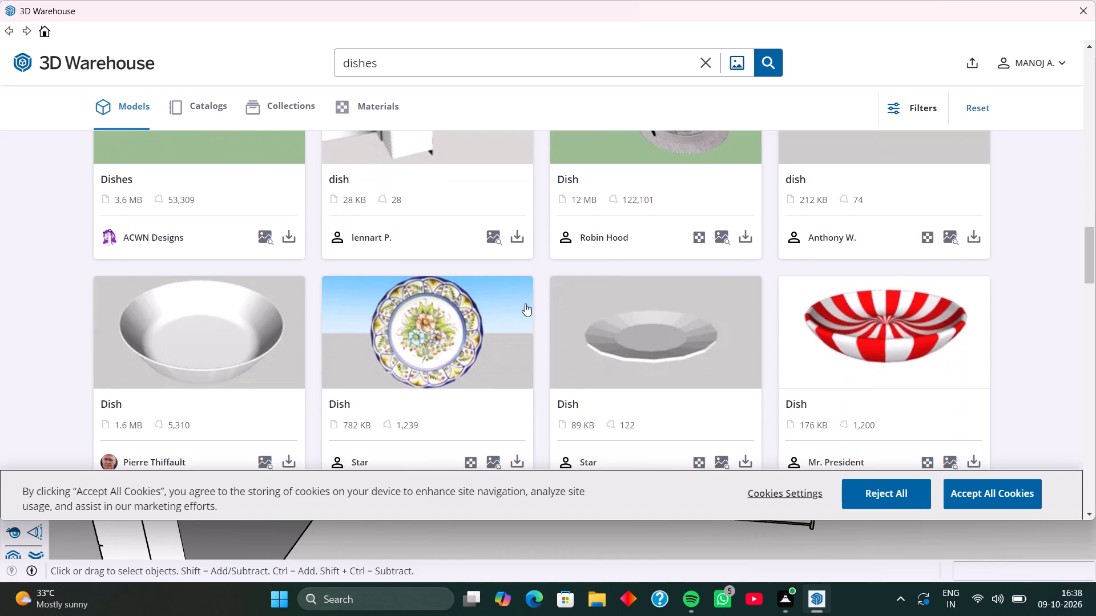
pyautogui.scroll(-4, 481, 318)
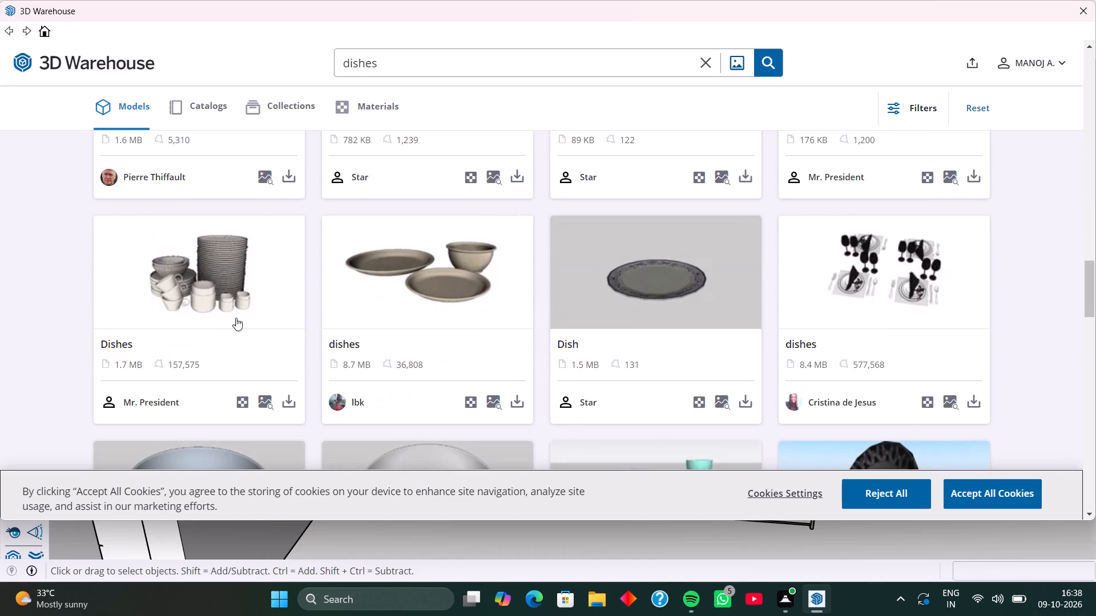
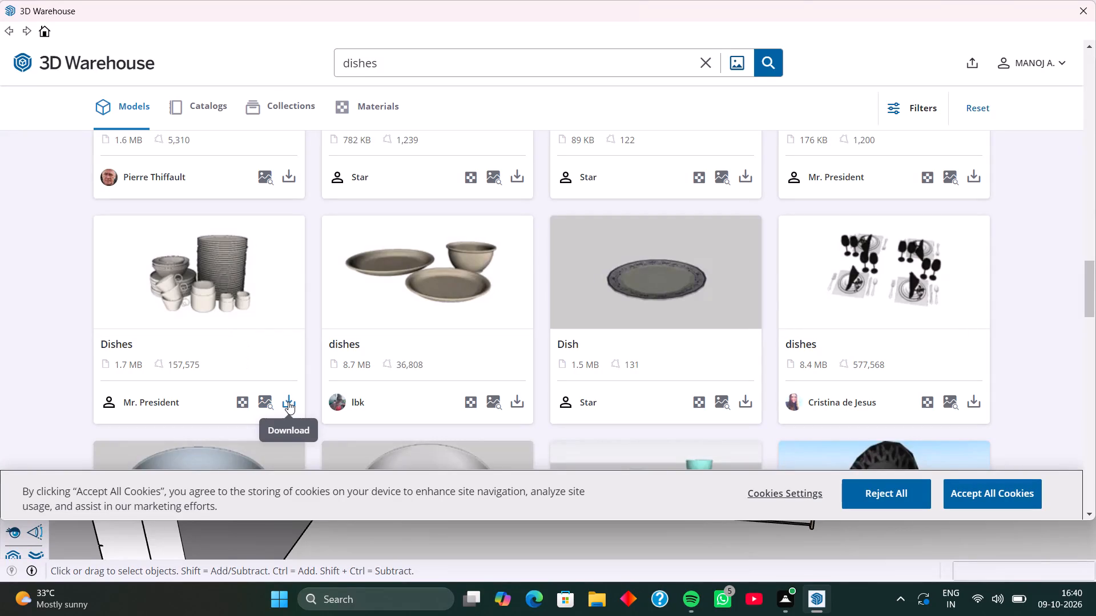
# Load the 1.7 MB Dishes model of stacked plates, bowls and cups, place it on the buffet cabinet's open-shelf end, and deselect it.
pyautogui.scroll(-5, 291, 388)
pyautogui.scroll(2, 315, 351)
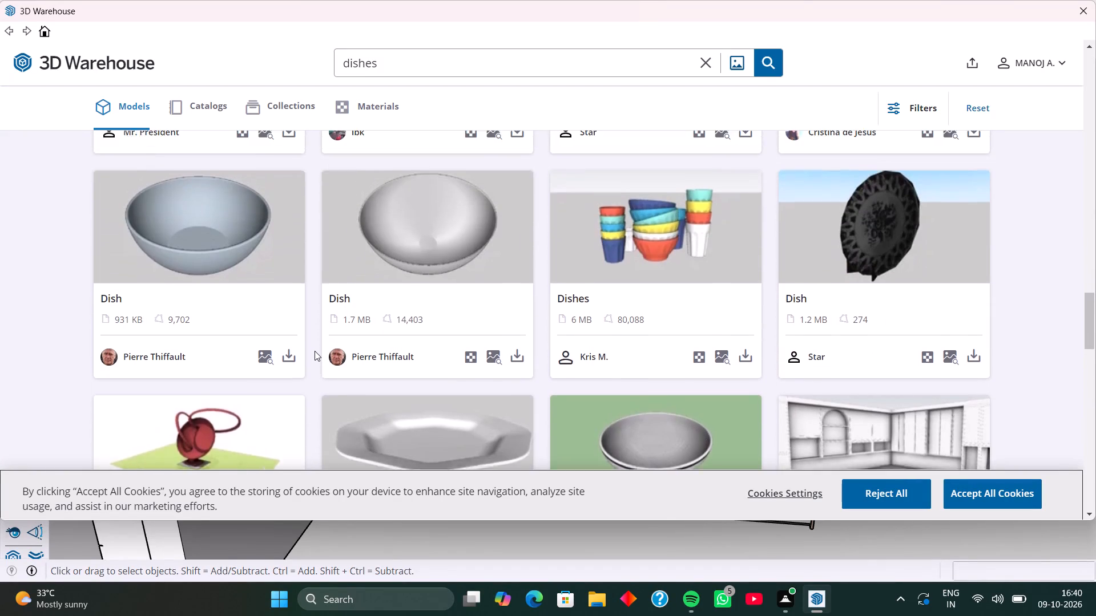
pyautogui.scroll(2, 315, 351)
pyautogui.click(288, 334)
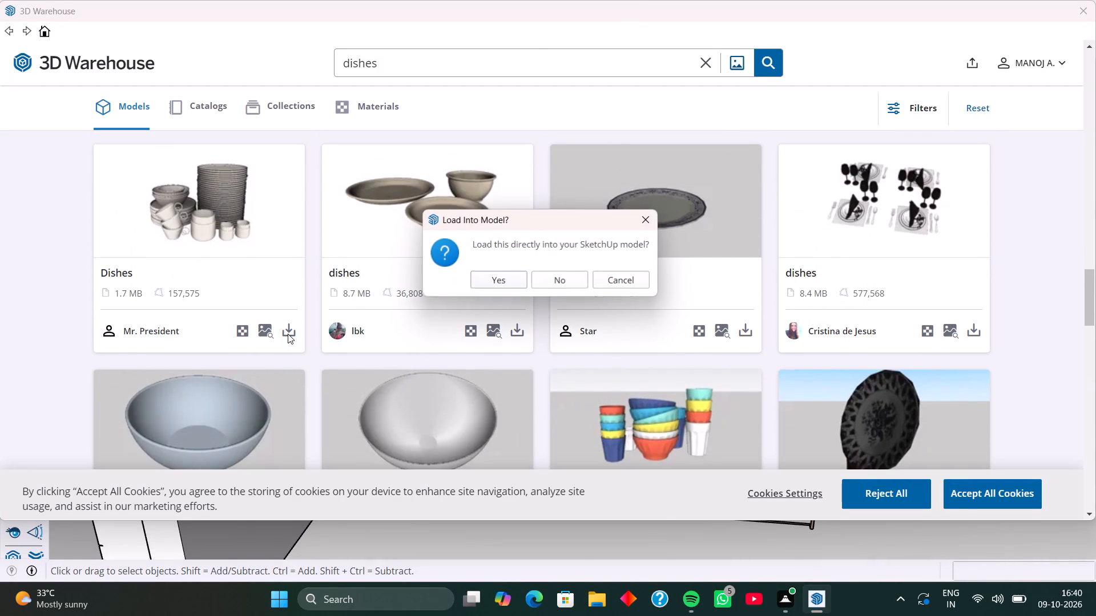
pyautogui.click(494, 279)
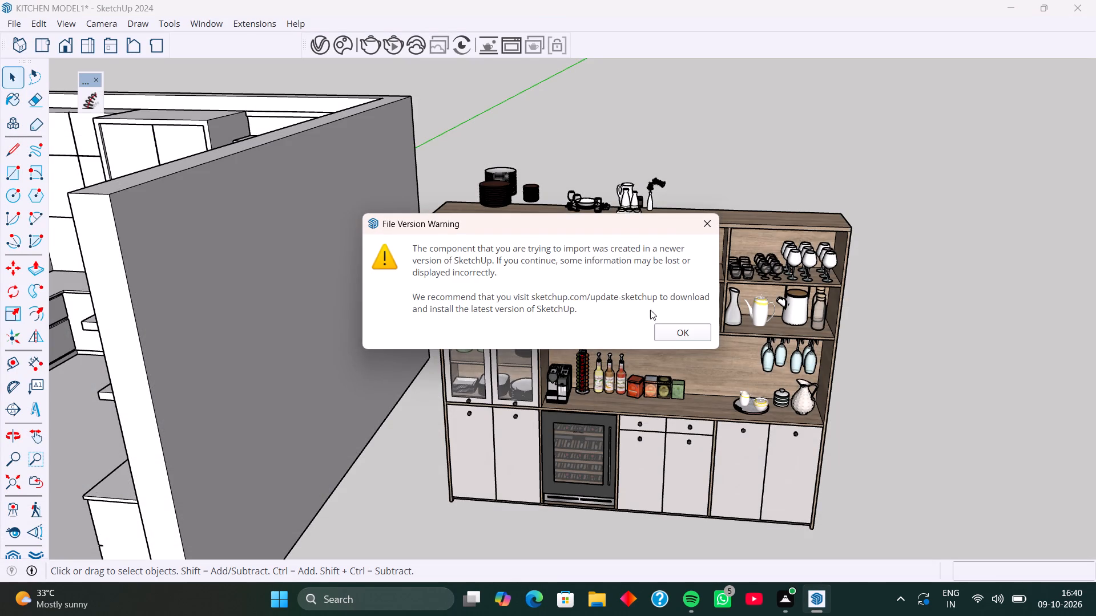
pyautogui.click(679, 335)
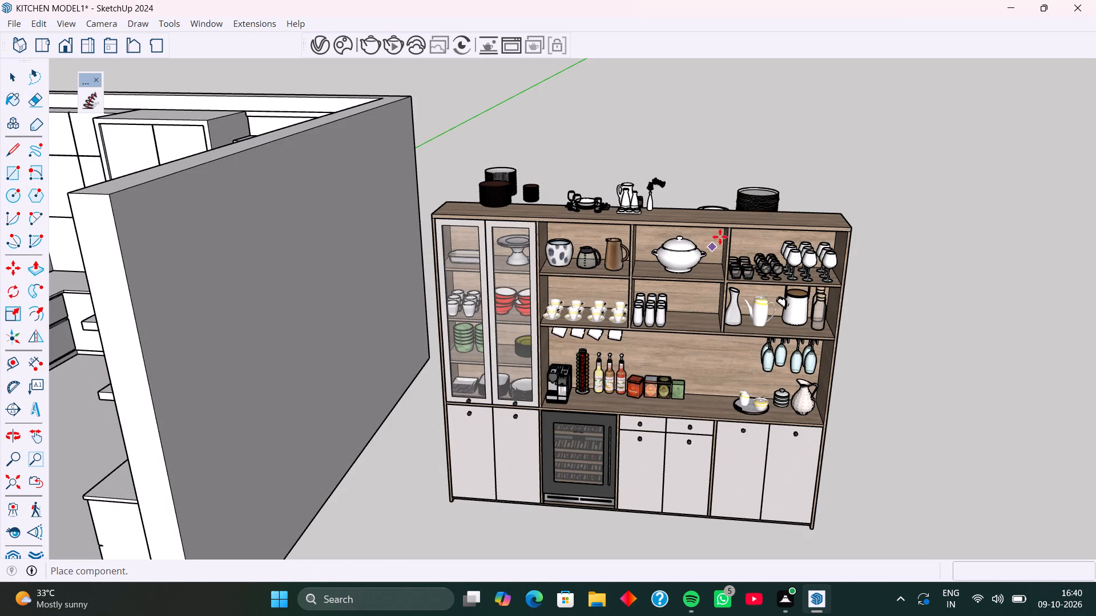
pyautogui.click(735, 217)
pyautogui.moveTo(676, 258); pyautogui.dragTo(694, 326, button='middle')
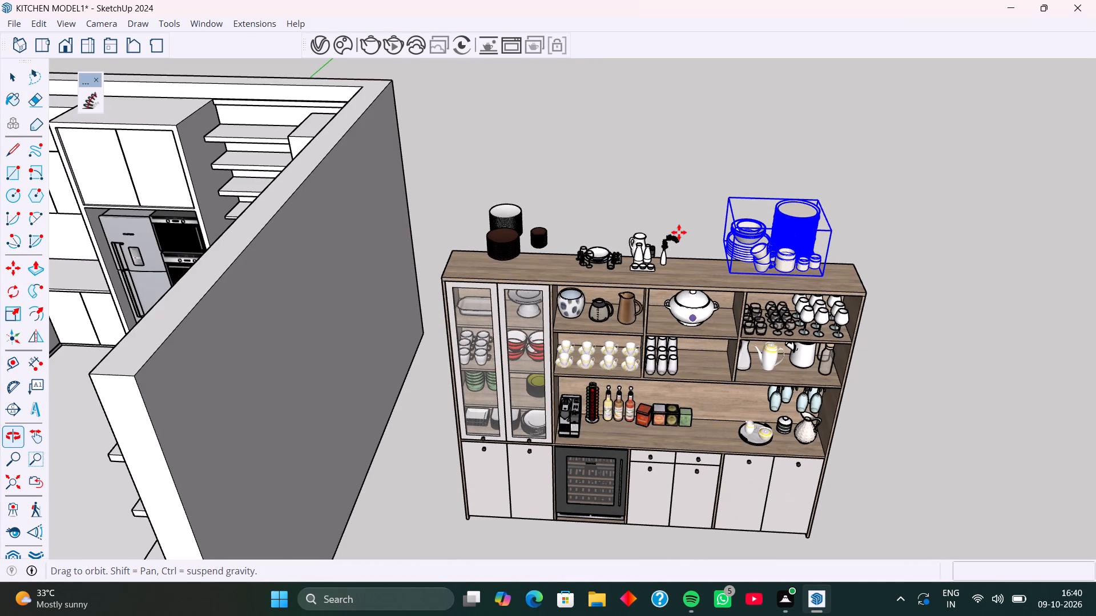
pyautogui.press('space')
pyautogui.click(674, 213)
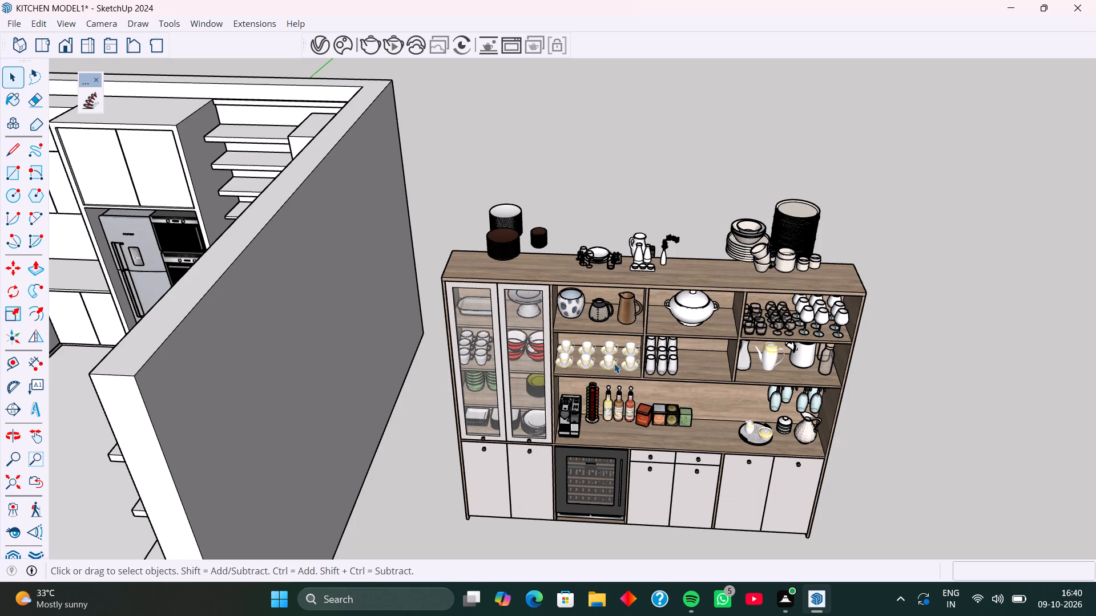
# Explode the model of dark and white plate stacks on top of the buffet cabinet into separate stacks.
pyautogui.moveTo(481, 275); pyautogui.dragTo(575, 245, button='middle')
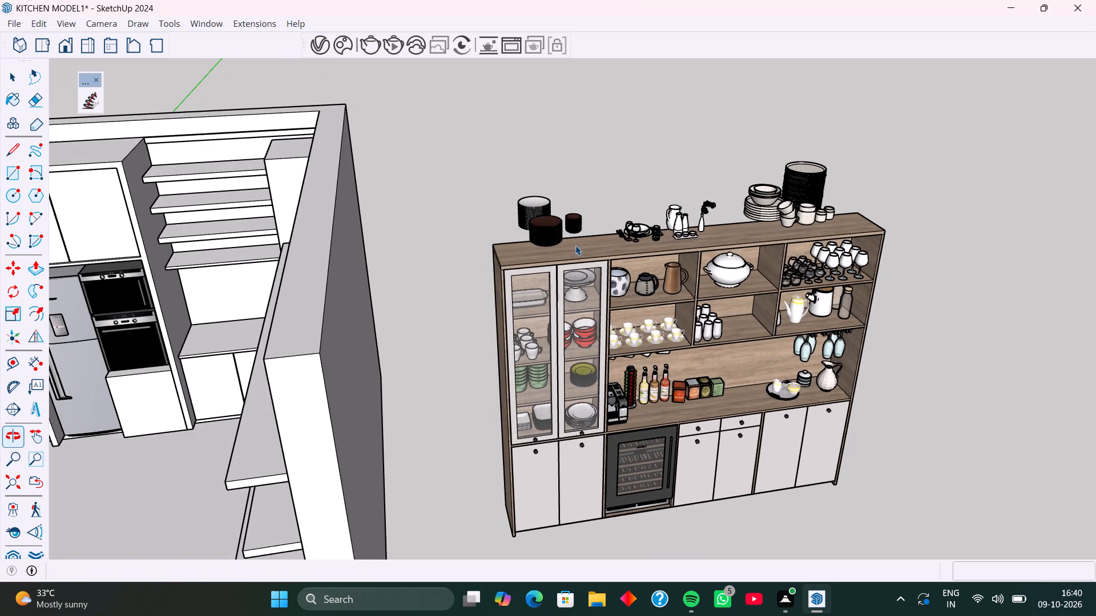
pyautogui.middleClick(545, 228)
pyautogui.scroll(1, 545, 228)
pyautogui.click(545, 228)
pyautogui.moveTo(545, 228); pyautogui.dragTo(555, 225, button='middle')
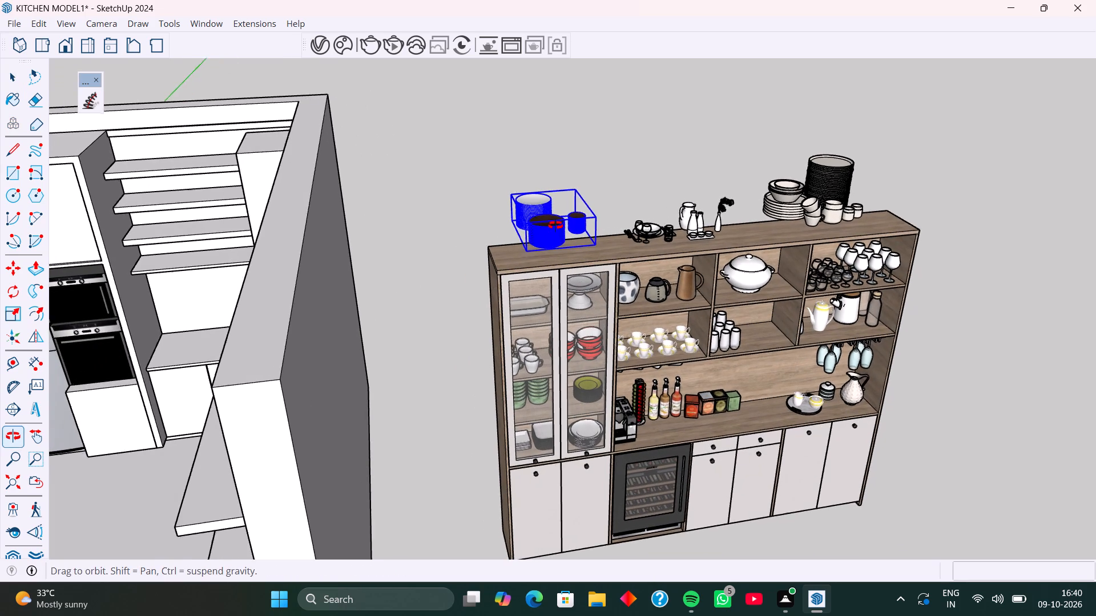
pyautogui.moveTo(555, 225); pyautogui.dragTo(562, 225, button='middle')
pyautogui.middleClick(567, 226)
pyautogui.middleClick(562, 245)
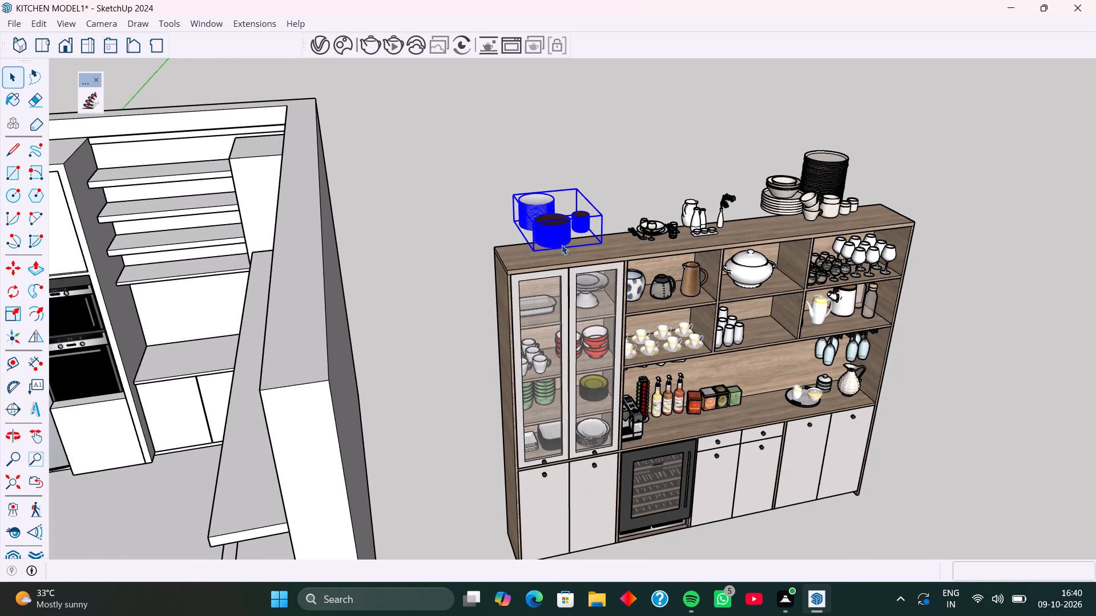
pyautogui.rightClick(562, 245)
pyautogui.click(609, 109)
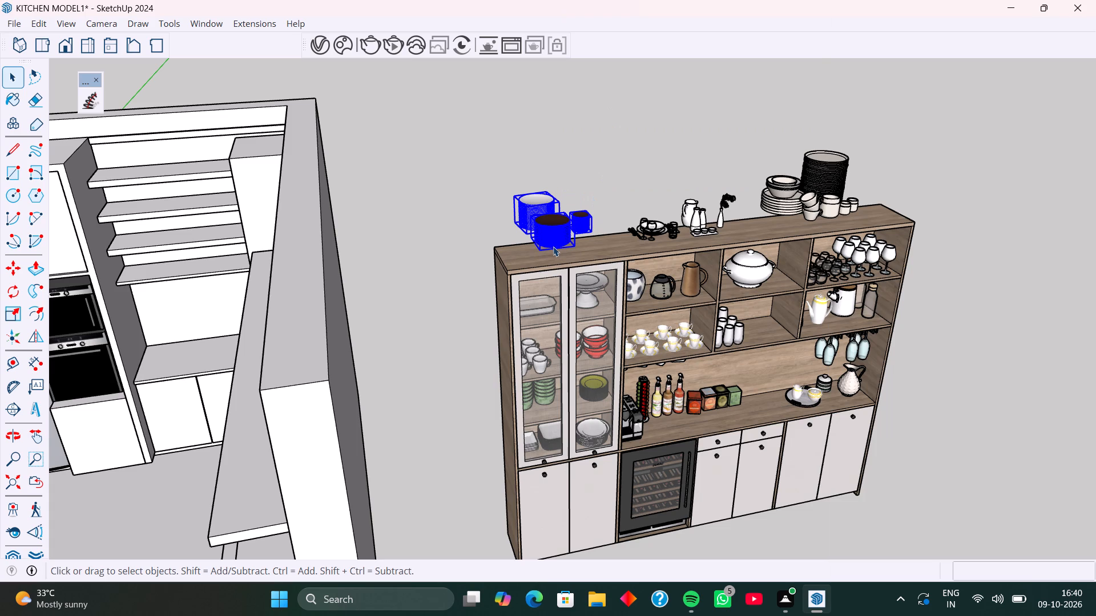
# Move the white plate stack from the buffet cabinet to the kitchen's top open shelf, about 11' 3 3/4" away.
pyautogui.click(521, 226)
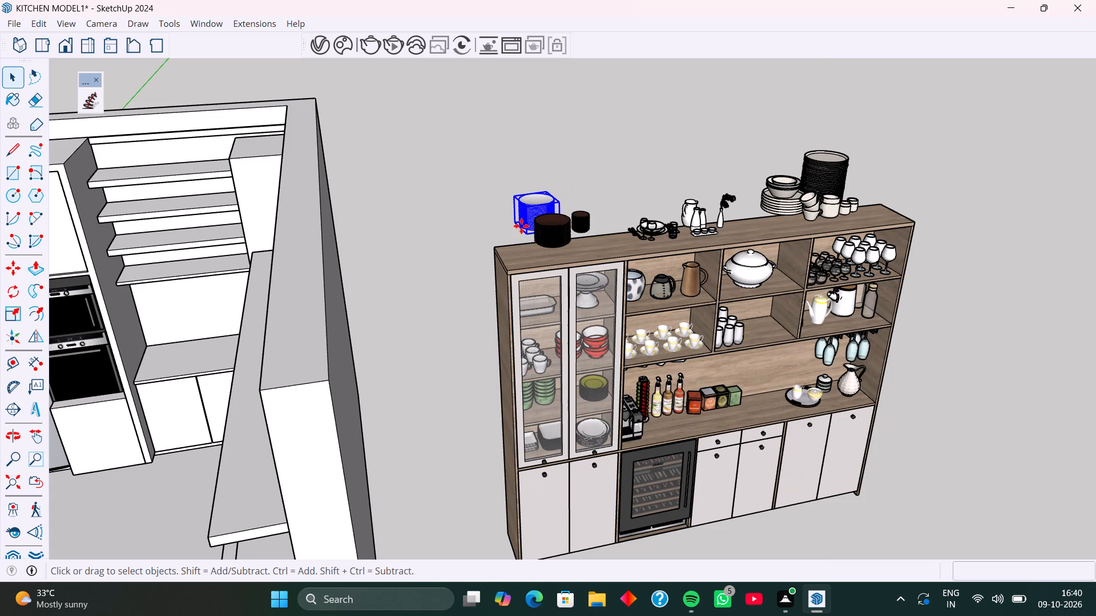
pyautogui.press('m')
pyautogui.click(525, 231)
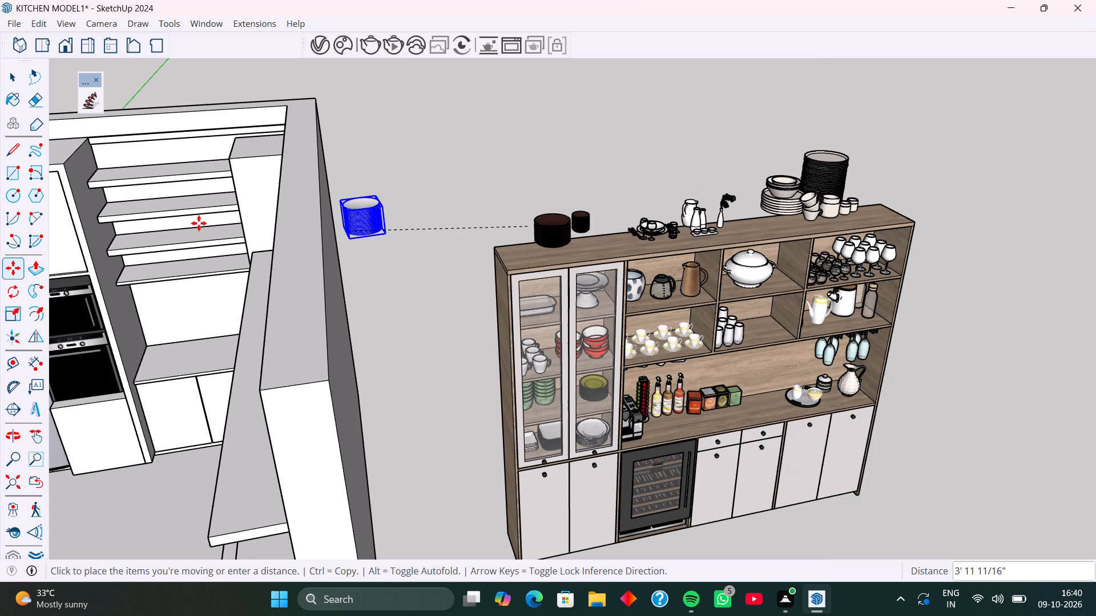
pyautogui.scroll(3, 96, 147)
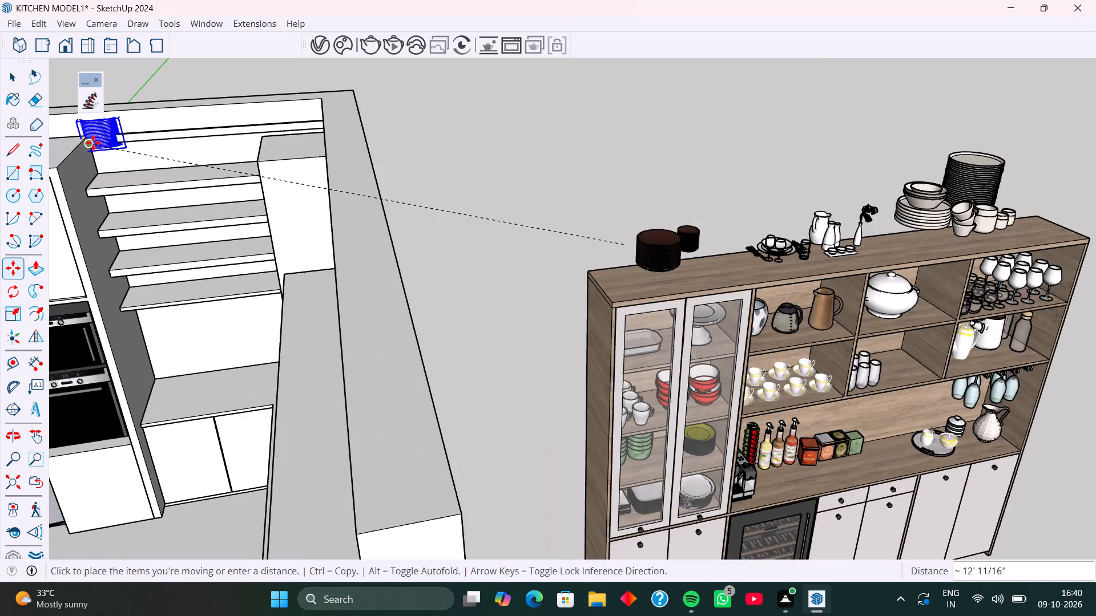
pyautogui.scroll(4, 109, 163)
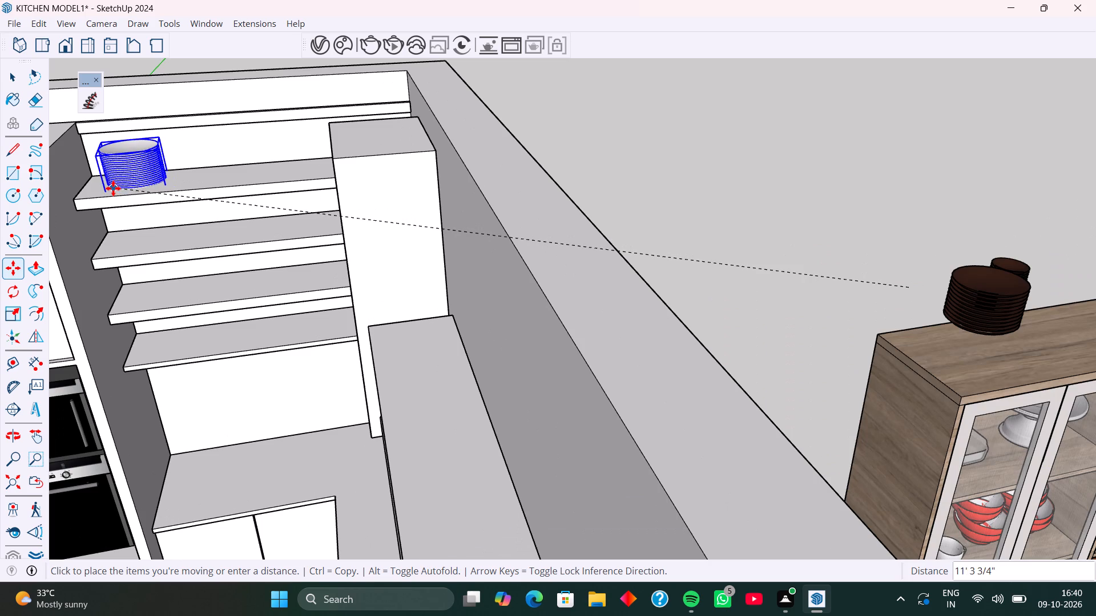
pyautogui.click(112, 187)
# Adjust the white plate stack's position on the top open shelf, shifting it about 2 9/16" by its bottom corner.
pyautogui.moveTo(118, 189); pyautogui.dragTo(233, 194, button='middle')
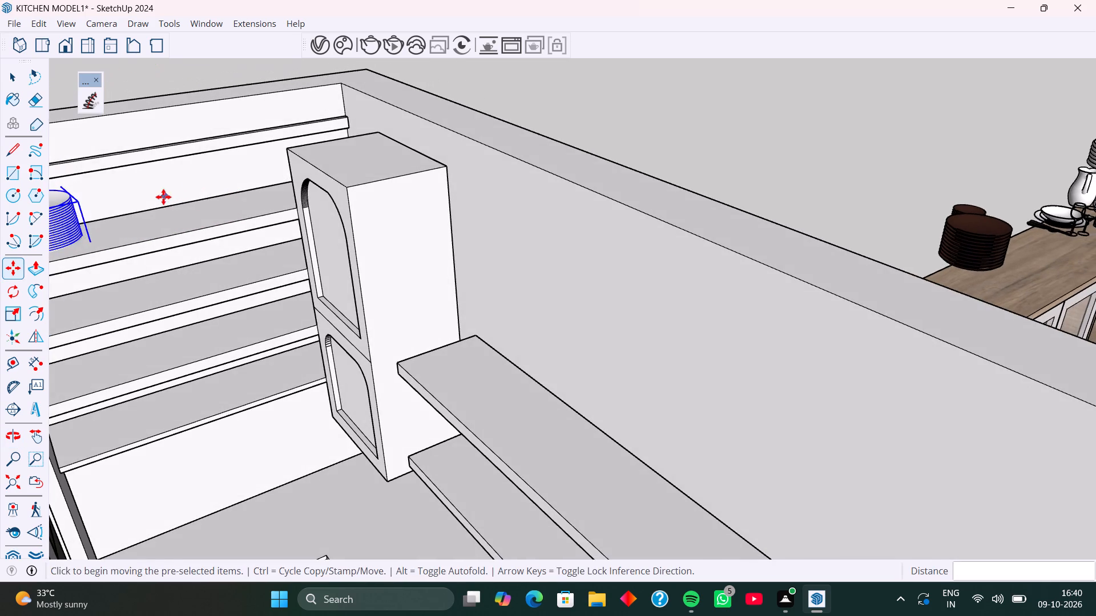
pyautogui.keyDown('shift'); pyautogui.moveTo(163, 197); pyautogui.dragTo(364, 169, button='middle'); pyautogui.keyUp('shift')
pyautogui.moveTo(356, 199); pyautogui.dragTo(286, 210, button='middle')
pyautogui.scroll(6, 280, 210)
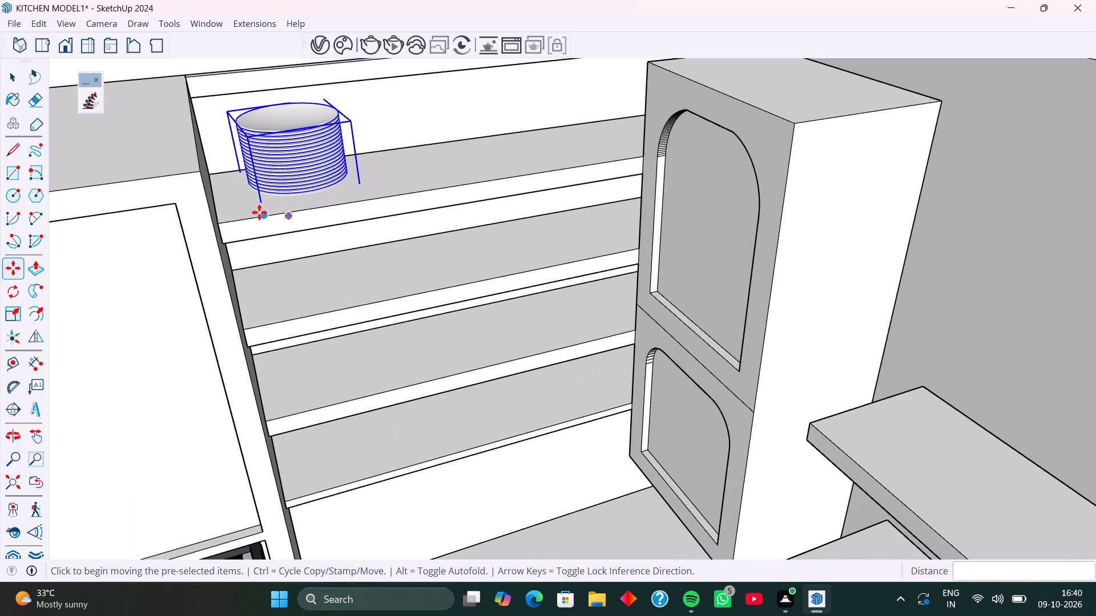
pyautogui.click(260, 215)
pyautogui.click(261, 209)
pyautogui.moveTo(299, 199); pyautogui.dragTo(297, 225, button='middle')
pyautogui.click(257, 208)
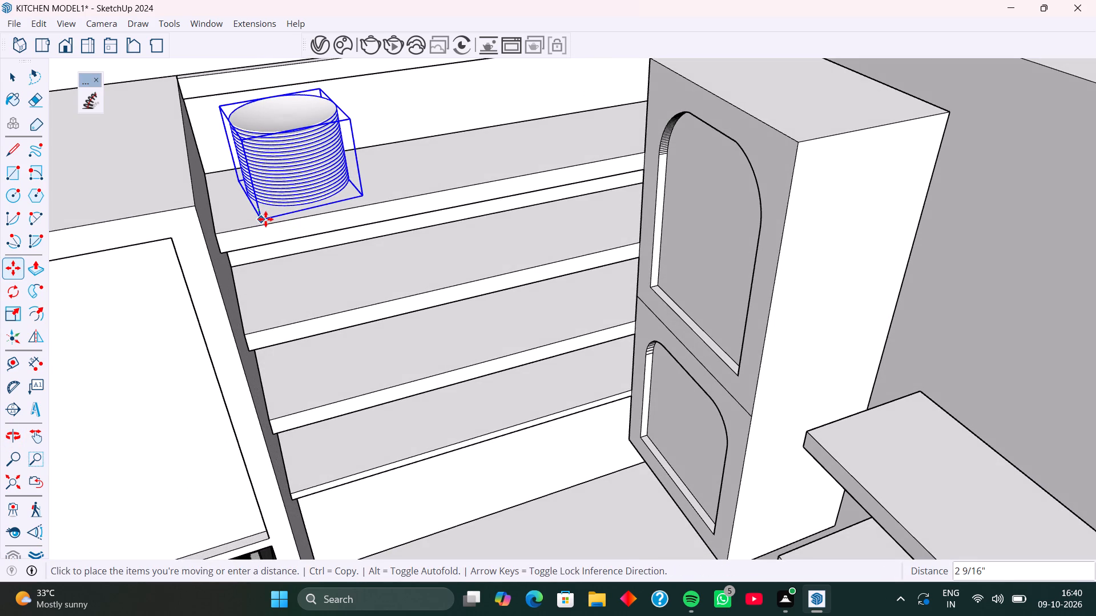
pyautogui.click(265, 218)
pyautogui.scroll(-12, 233, 210)
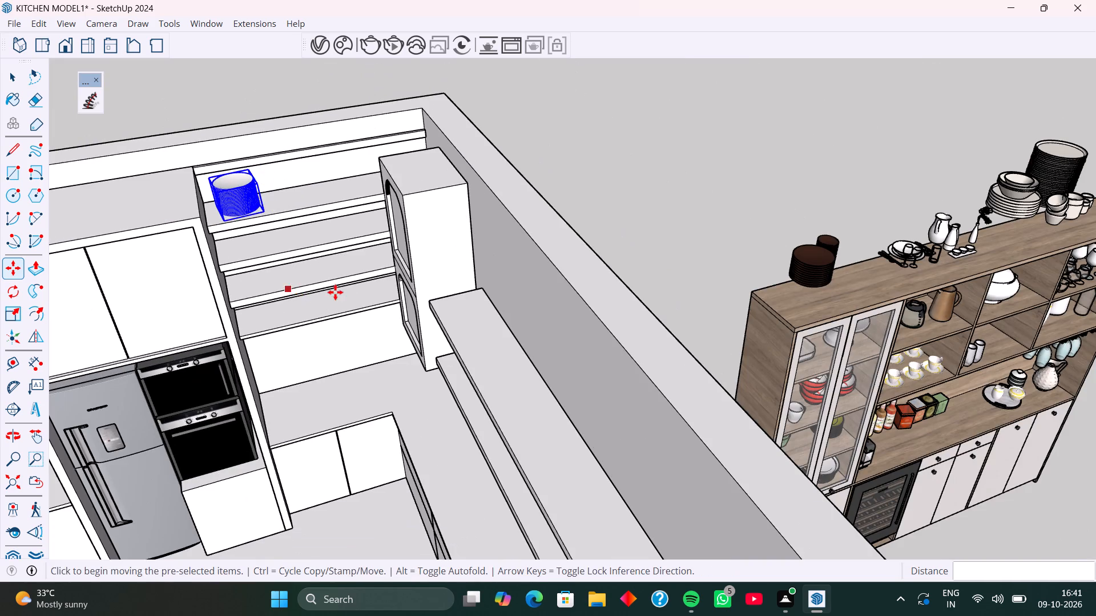
pyautogui.moveTo(331, 289); pyautogui.dragTo(304, 283, button='middle')
pyautogui.press('space')
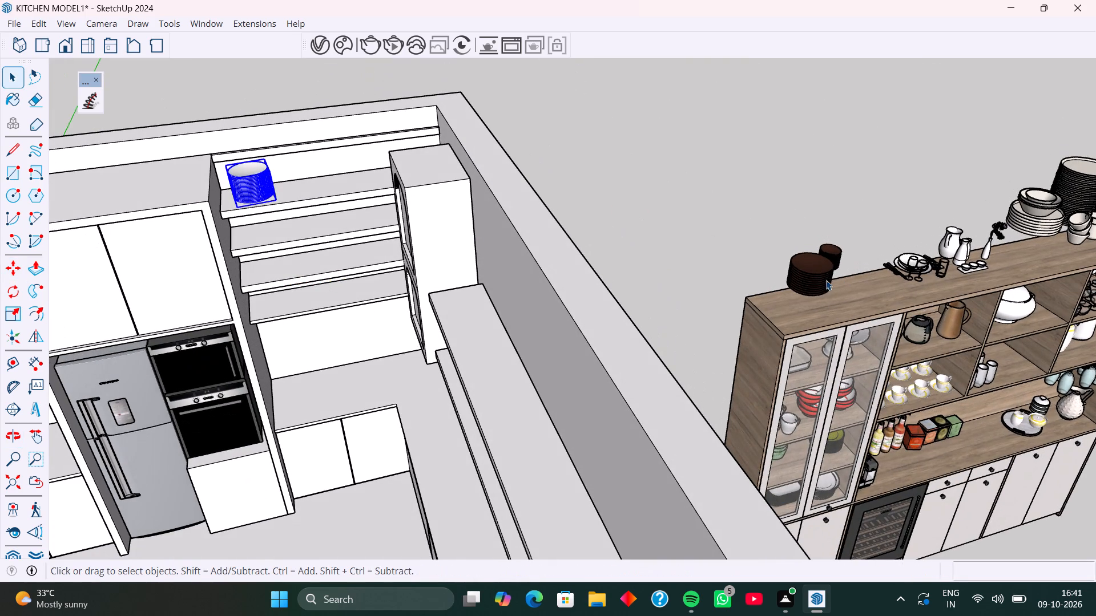
# Move the large dark plate stack about 11' 1 11/16" onto the top open shelf beside the white stack, and deselect it.
pyautogui.click(820, 281)
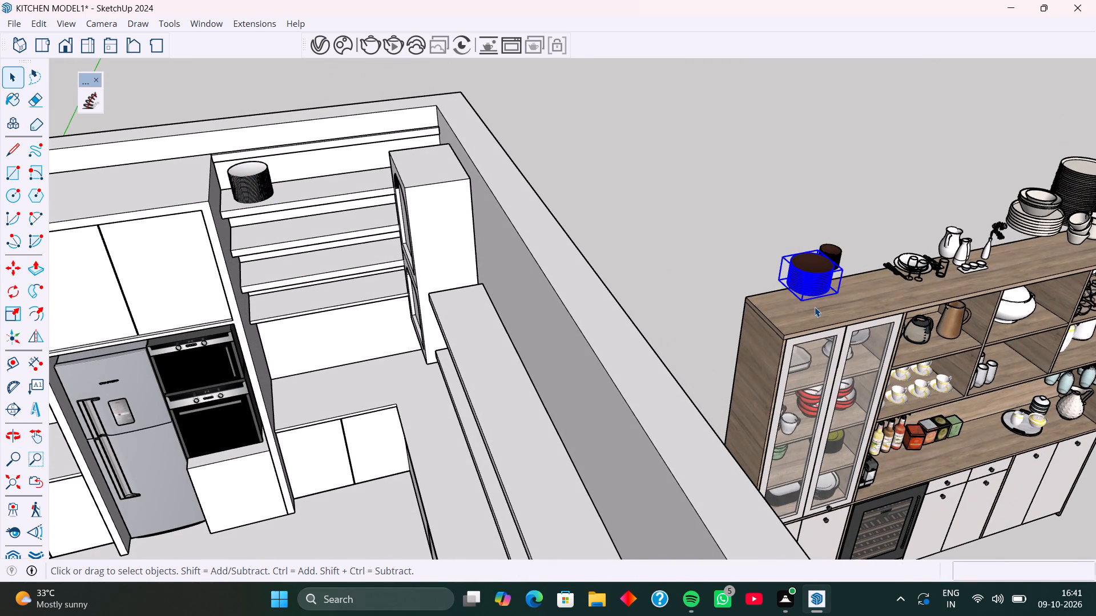
pyautogui.press('m')
pyautogui.scroll(3, 831, 299)
pyautogui.click(841, 292)
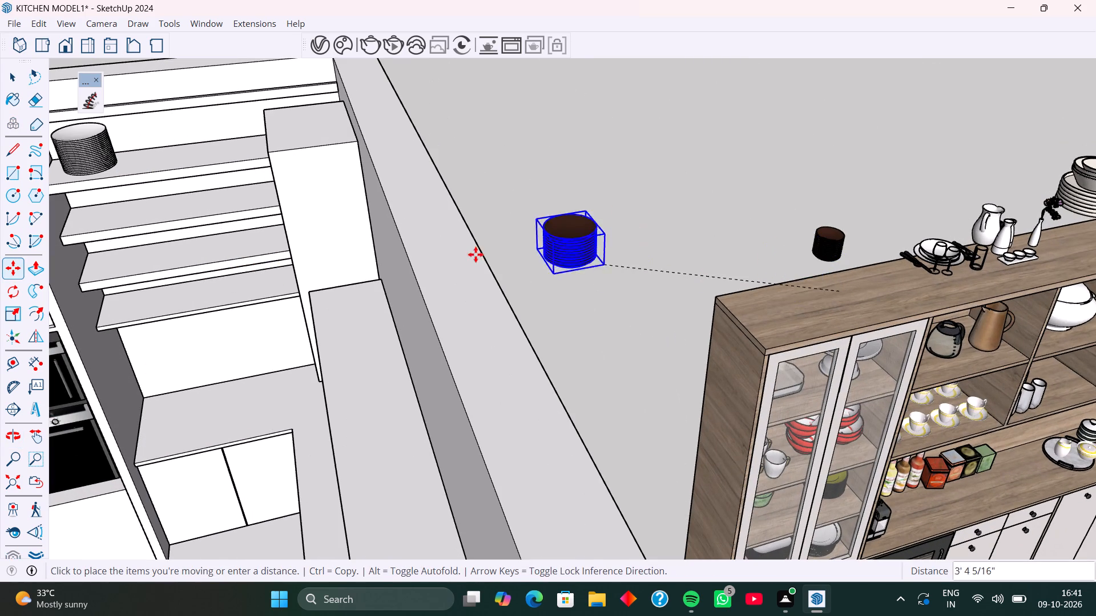
pyautogui.scroll(3, 186, 162)
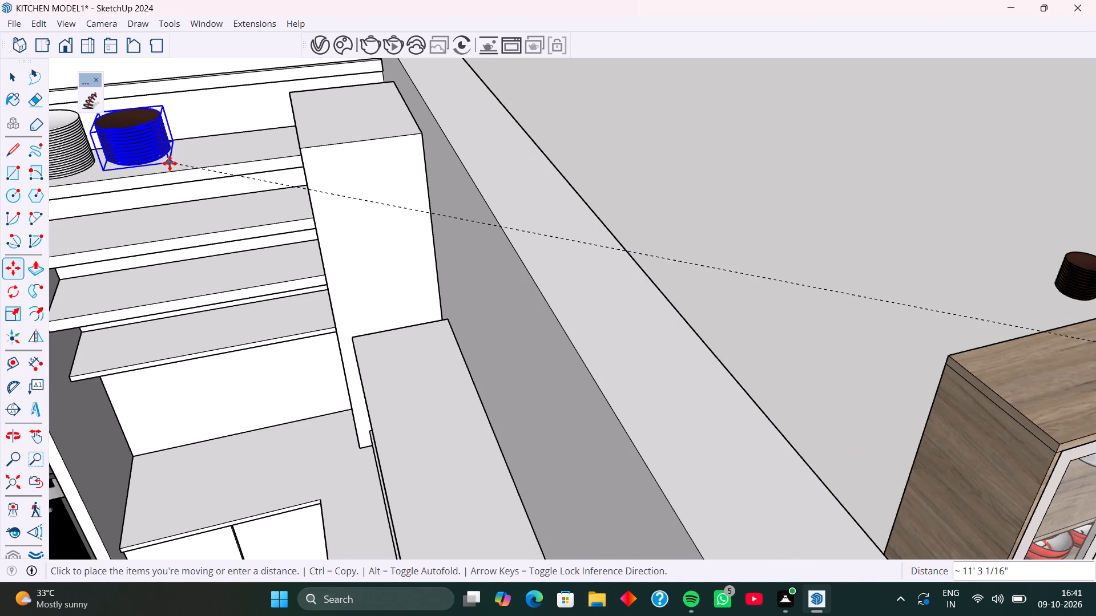
pyautogui.moveTo(170, 163); pyautogui.dragTo(363, 221, button='middle')
pyautogui.scroll(3, 346, 224)
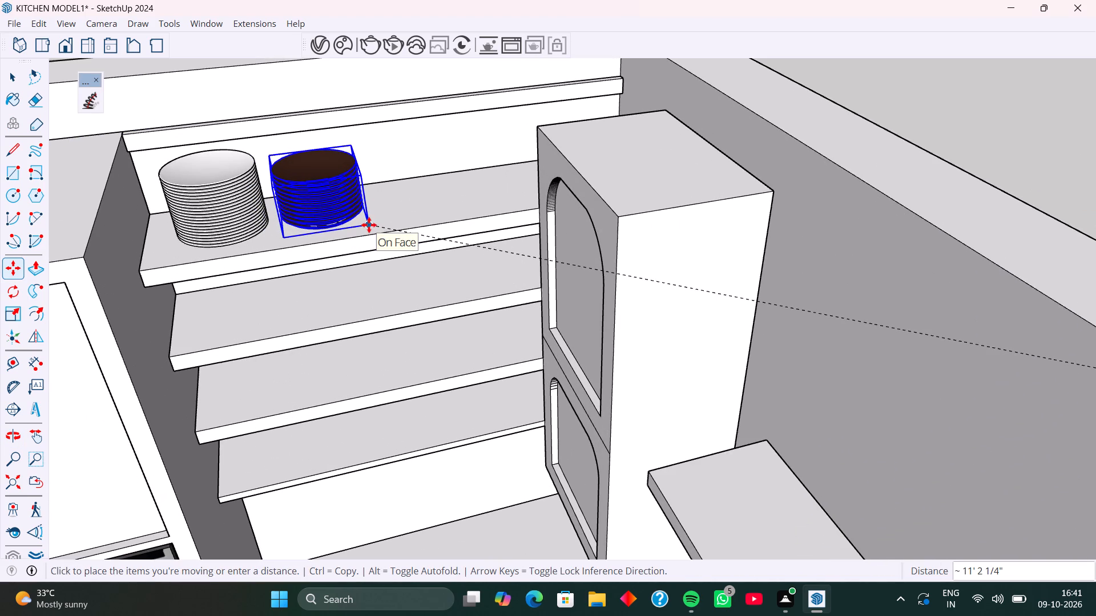
pyautogui.click(370, 229)
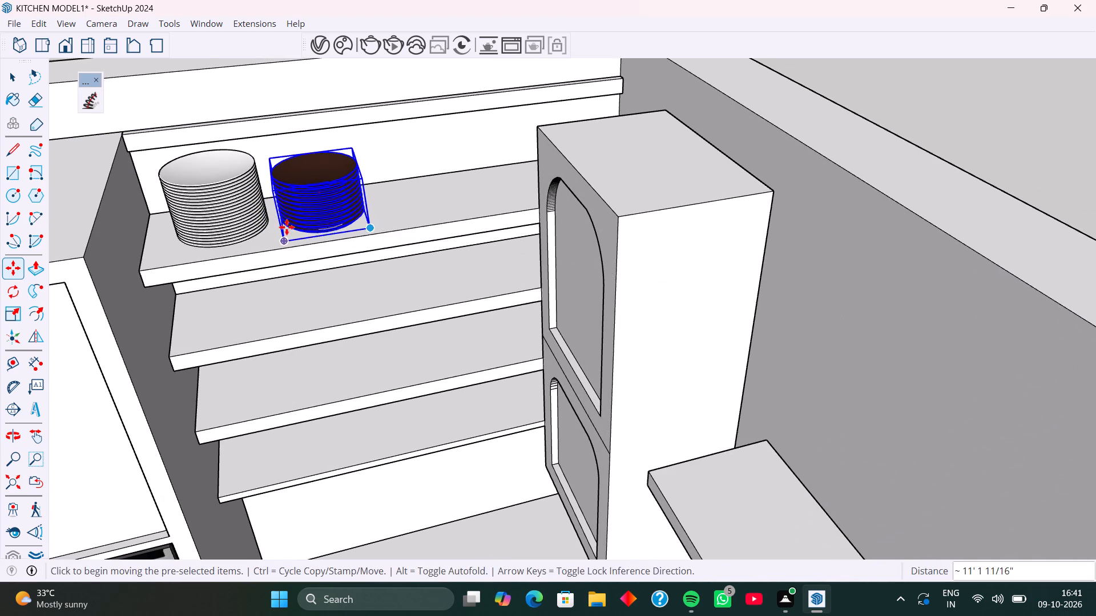
pyautogui.scroll(-4, 273, 228)
pyautogui.press('space')
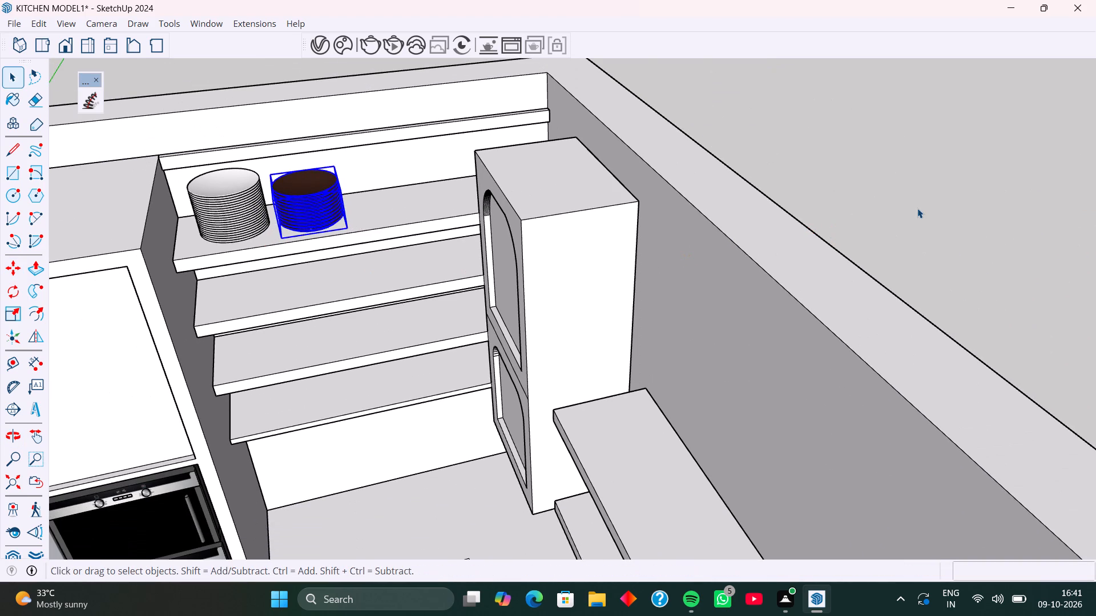
pyautogui.click(933, 218)
# Explode the buffet cabinet's outer group and clear the selection.
pyautogui.moveTo(464, 250); pyautogui.dragTo(402, 193, button='middle')
pyautogui.scroll(-8, 364, 205)
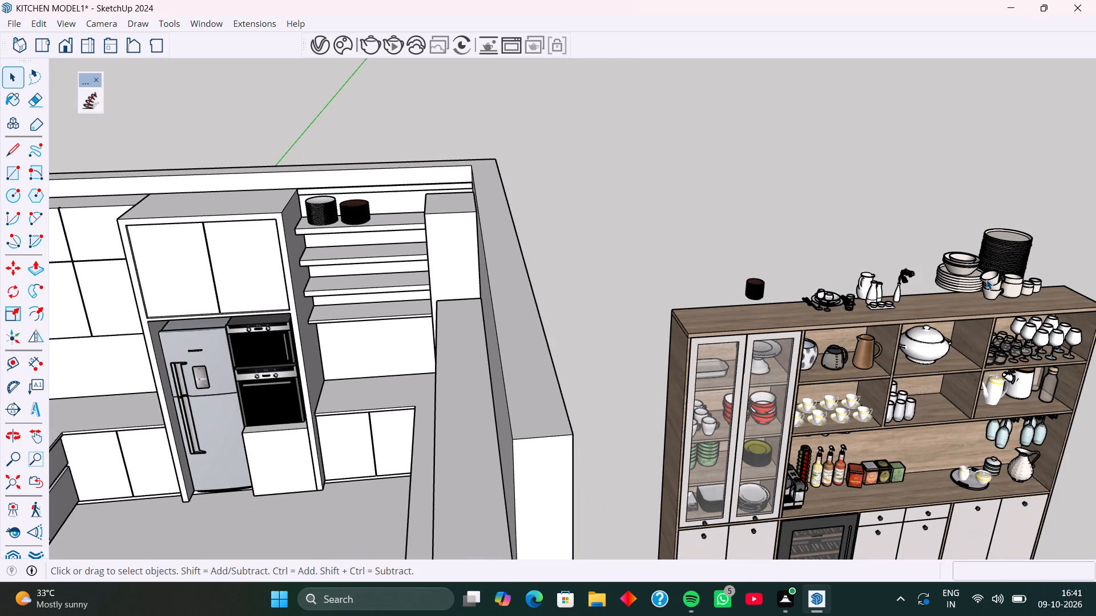
pyautogui.keyDown('shift'); pyautogui.moveTo(965, 274); pyautogui.dragTo(840, 257, button='middle'); pyautogui.keyUp('shift')
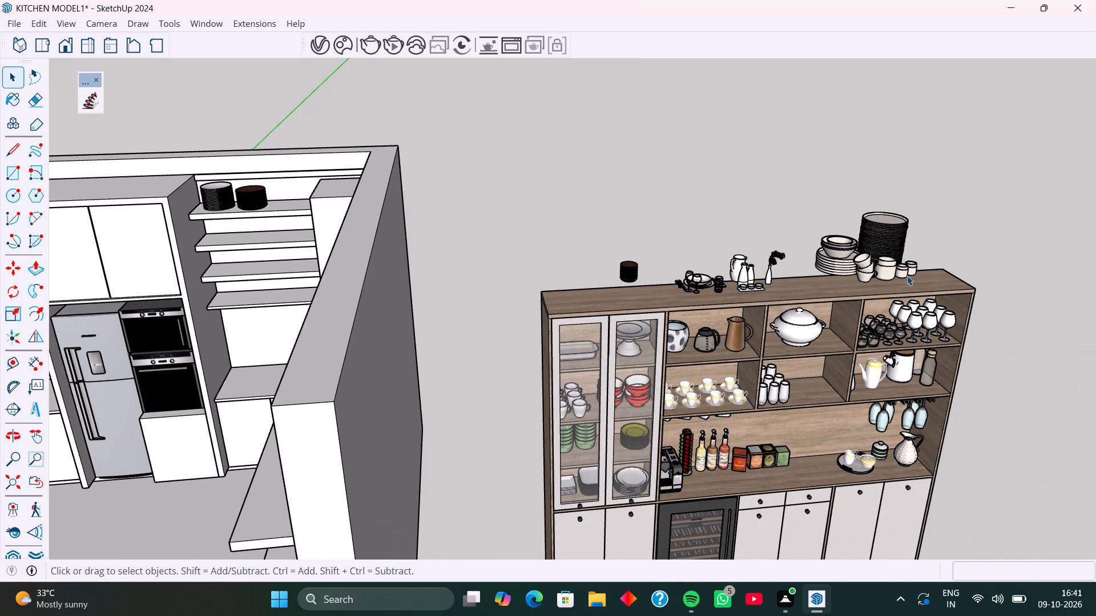
pyautogui.middleClick(907, 275)
pyautogui.keyDown('shift'); pyautogui.moveTo(682, 402); pyautogui.dragTo(689, 334, button='middle'); pyautogui.keyUp('shift')
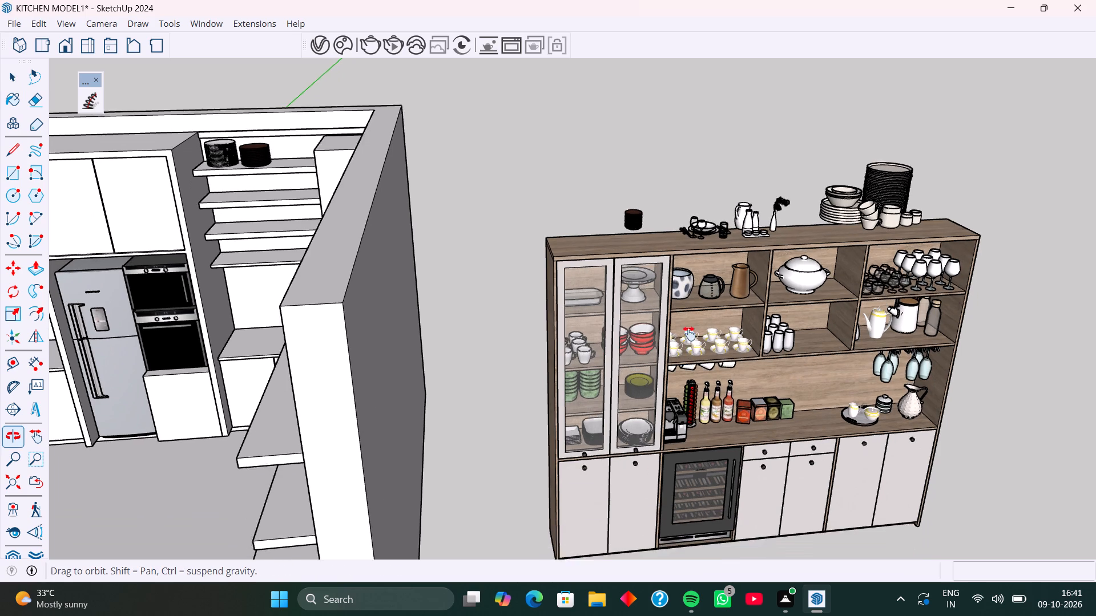
pyautogui.keyDown('shift'); pyautogui.moveTo(689, 334); pyautogui.dragTo(692, 319, button='middle'); pyautogui.keyUp('shift')
pyautogui.moveTo(704, 364); pyautogui.dragTo(708, 339, button='middle')
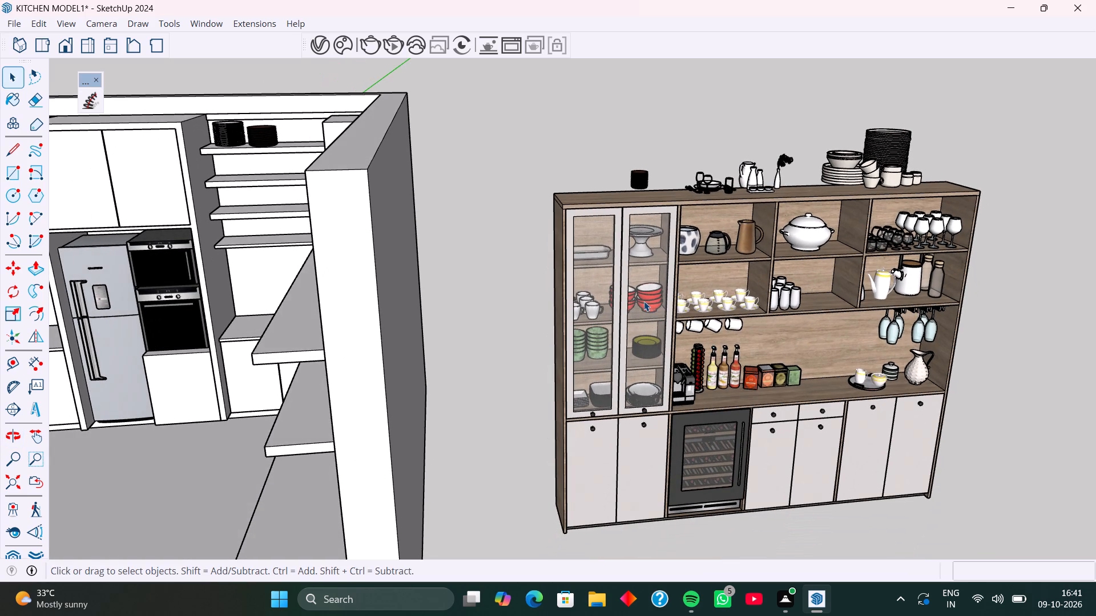
pyautogui.click(644, 301)
pyautogui.rightClick(644, 301)
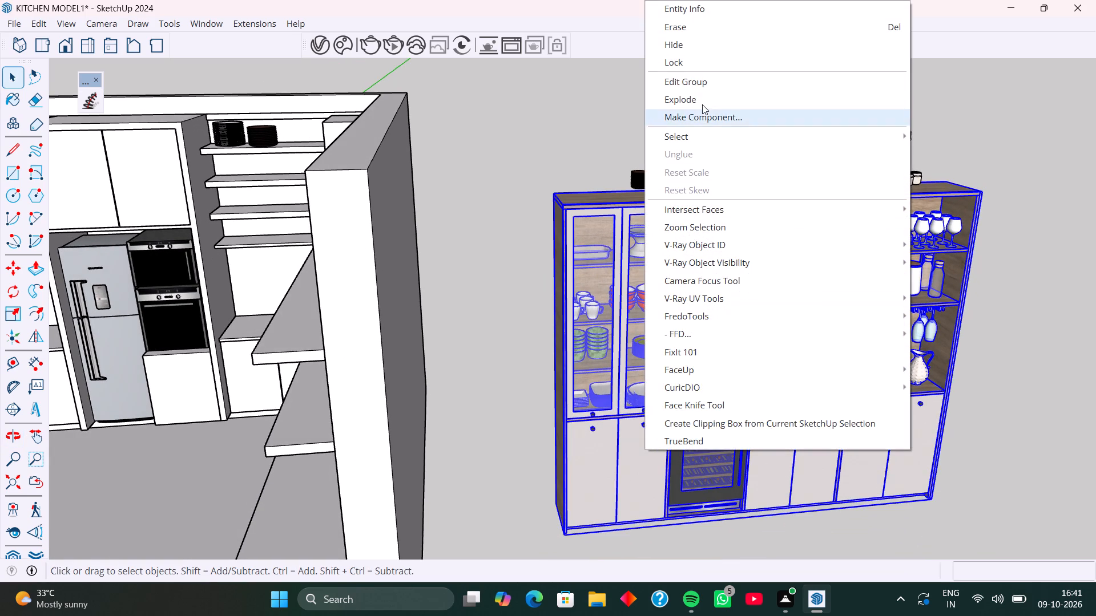
pyautogui.click(700, 96)
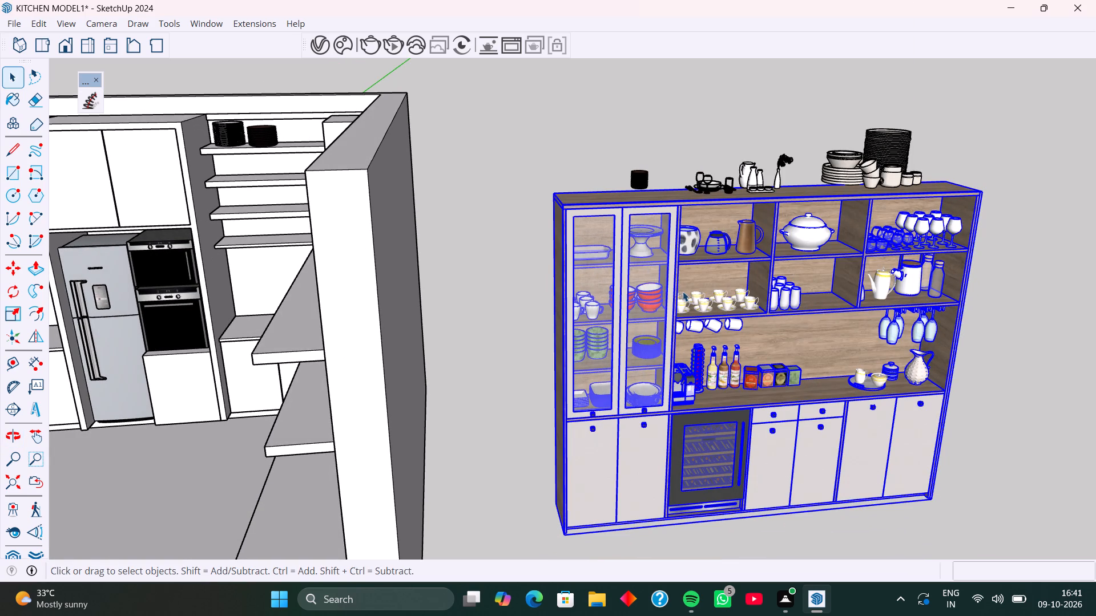
pyautogui.click(524, 244)
# Explode the remaining nested group of the buffet cabinet into its separate tableware items and cabinet geometry.
pyautogui.click(570, 208)
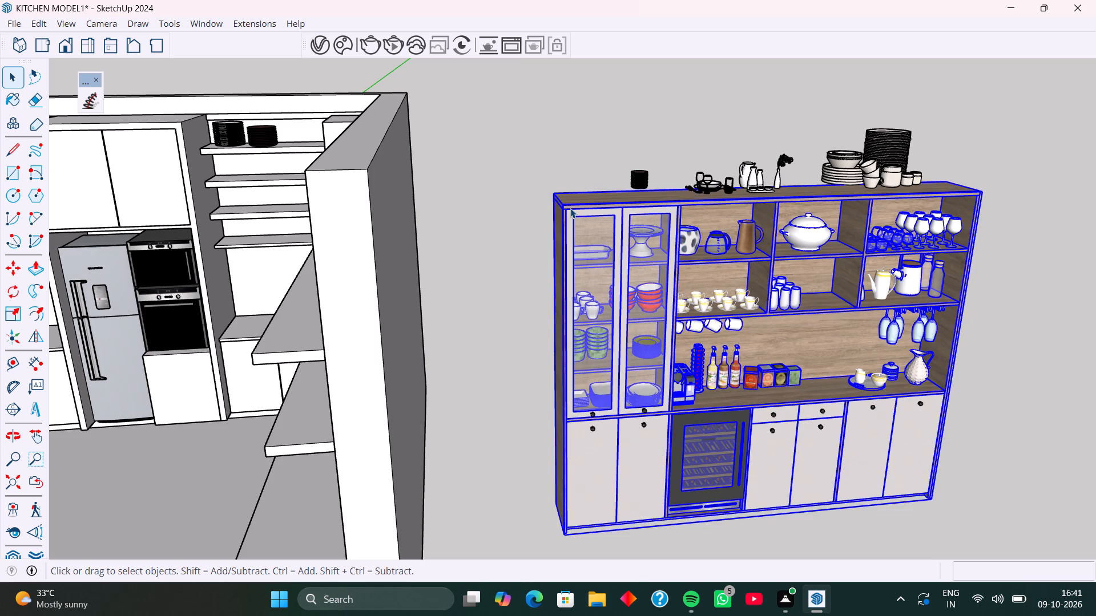
pyautogui.rightClick(570, 208)
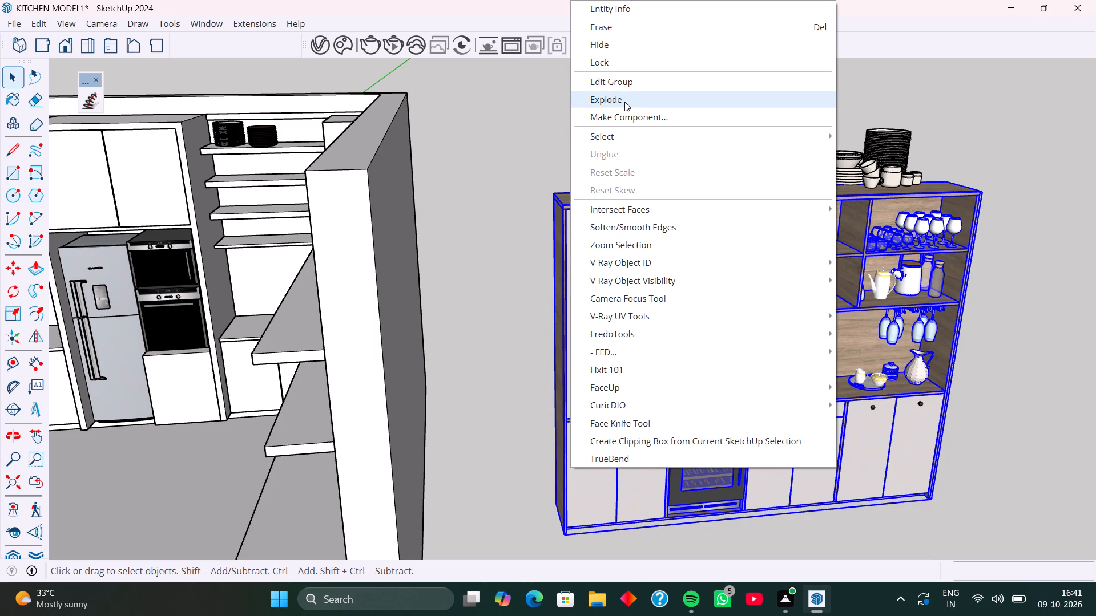
pyautogui.click(624, 100)
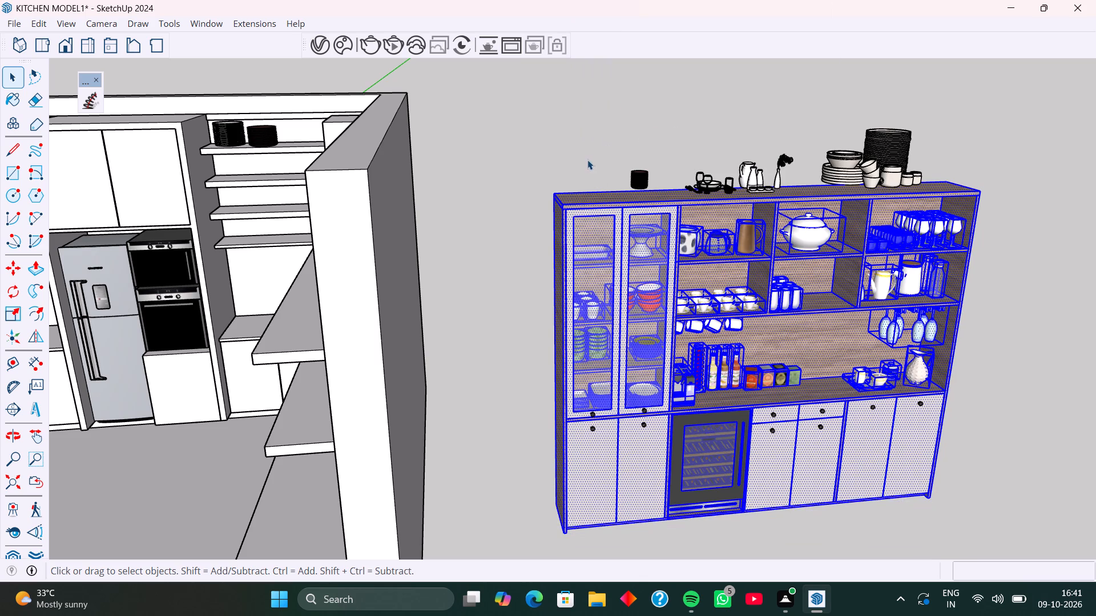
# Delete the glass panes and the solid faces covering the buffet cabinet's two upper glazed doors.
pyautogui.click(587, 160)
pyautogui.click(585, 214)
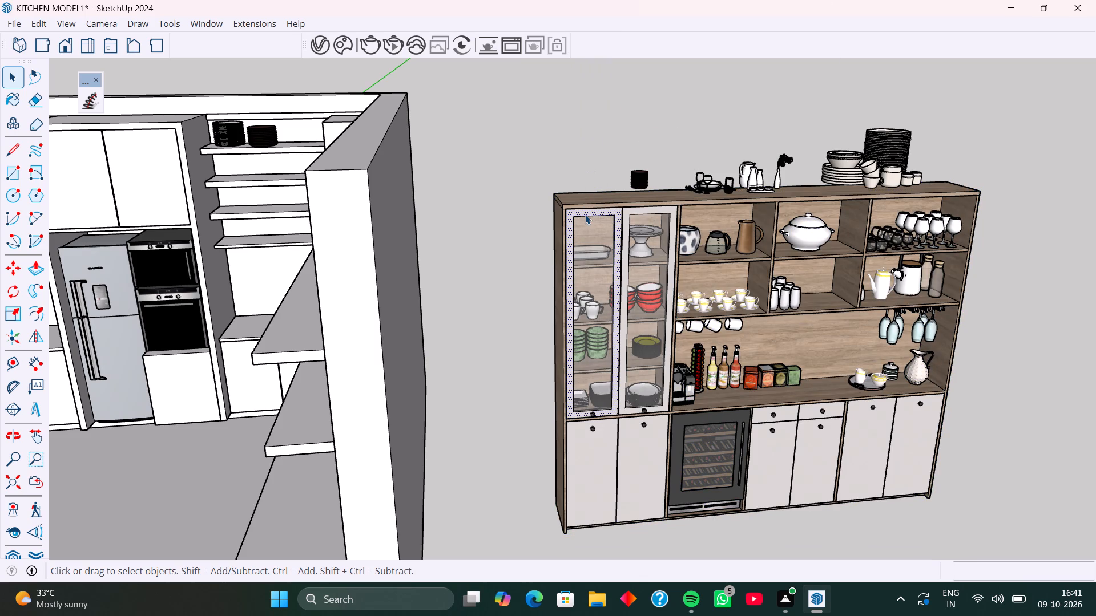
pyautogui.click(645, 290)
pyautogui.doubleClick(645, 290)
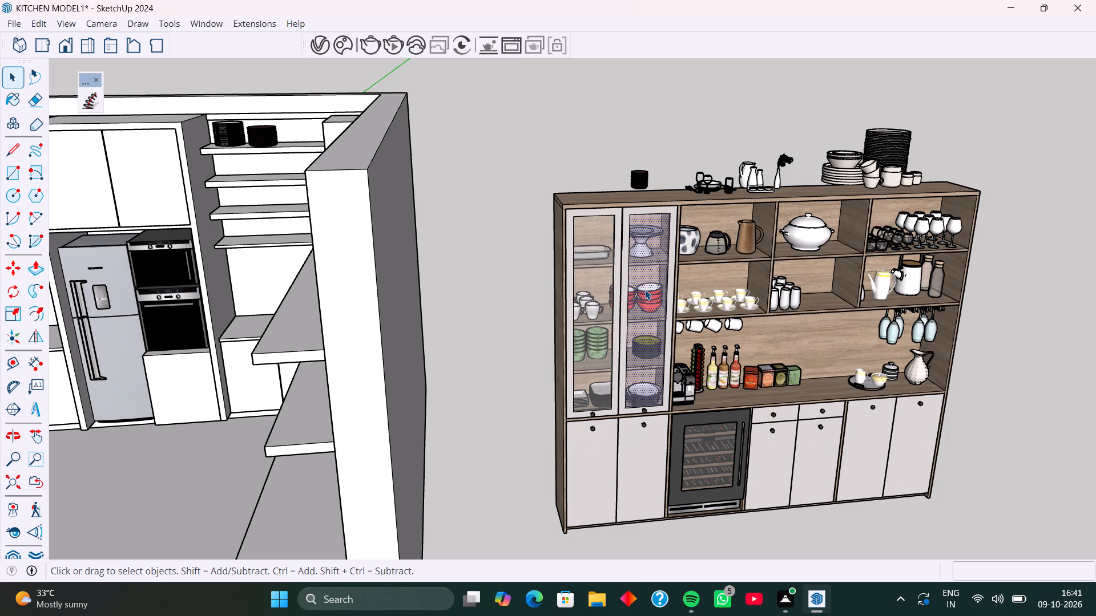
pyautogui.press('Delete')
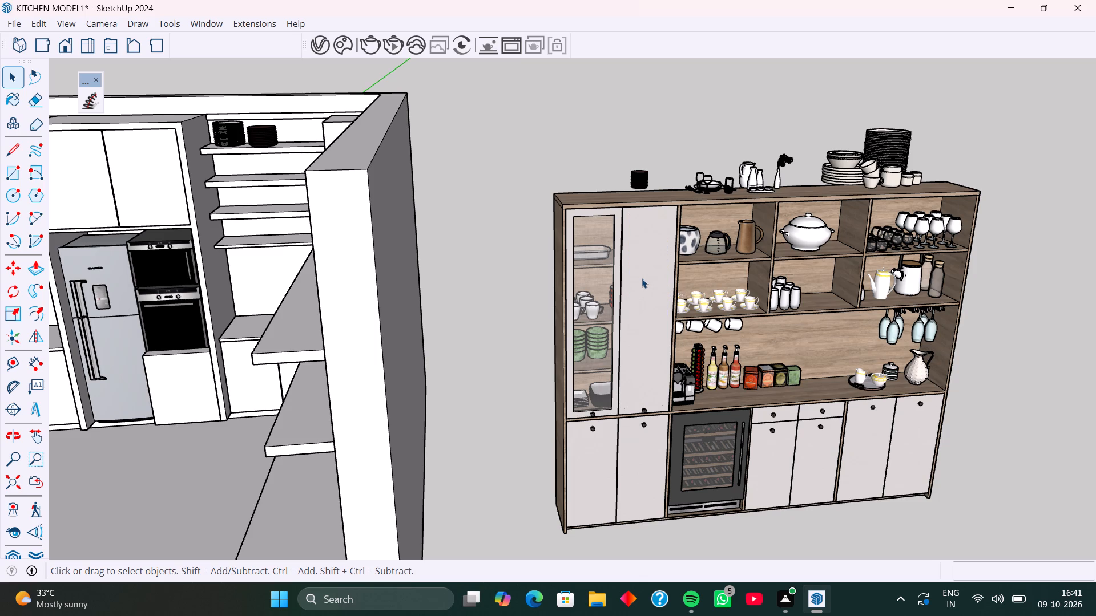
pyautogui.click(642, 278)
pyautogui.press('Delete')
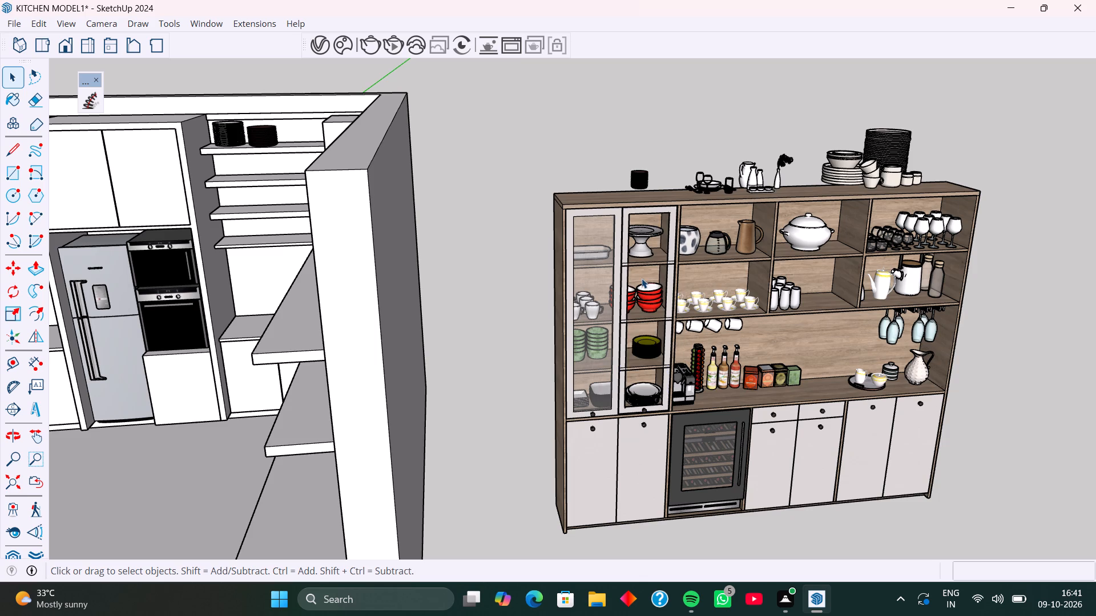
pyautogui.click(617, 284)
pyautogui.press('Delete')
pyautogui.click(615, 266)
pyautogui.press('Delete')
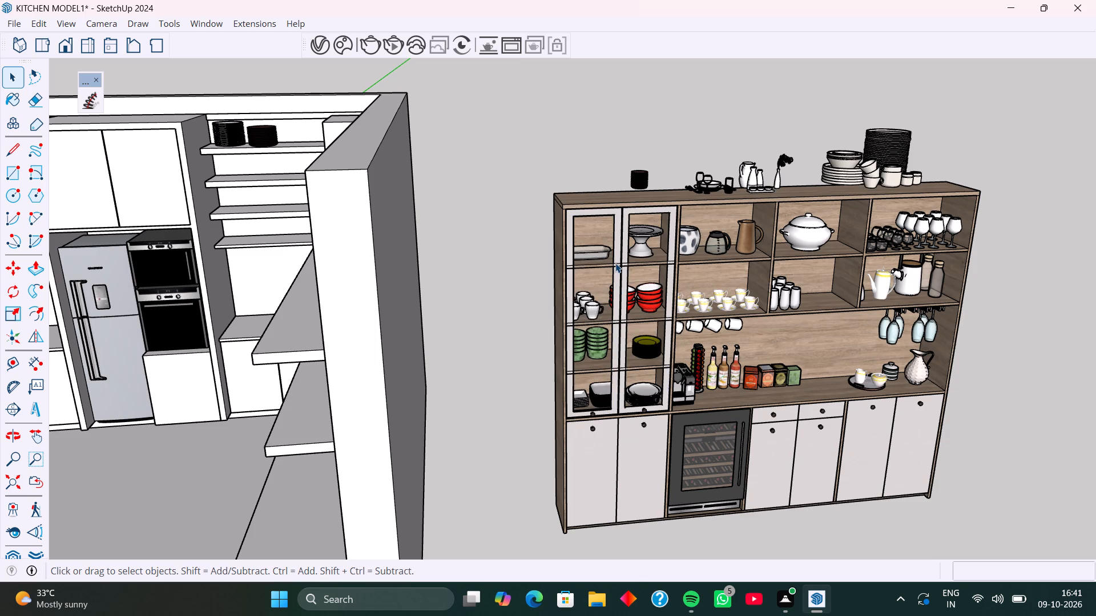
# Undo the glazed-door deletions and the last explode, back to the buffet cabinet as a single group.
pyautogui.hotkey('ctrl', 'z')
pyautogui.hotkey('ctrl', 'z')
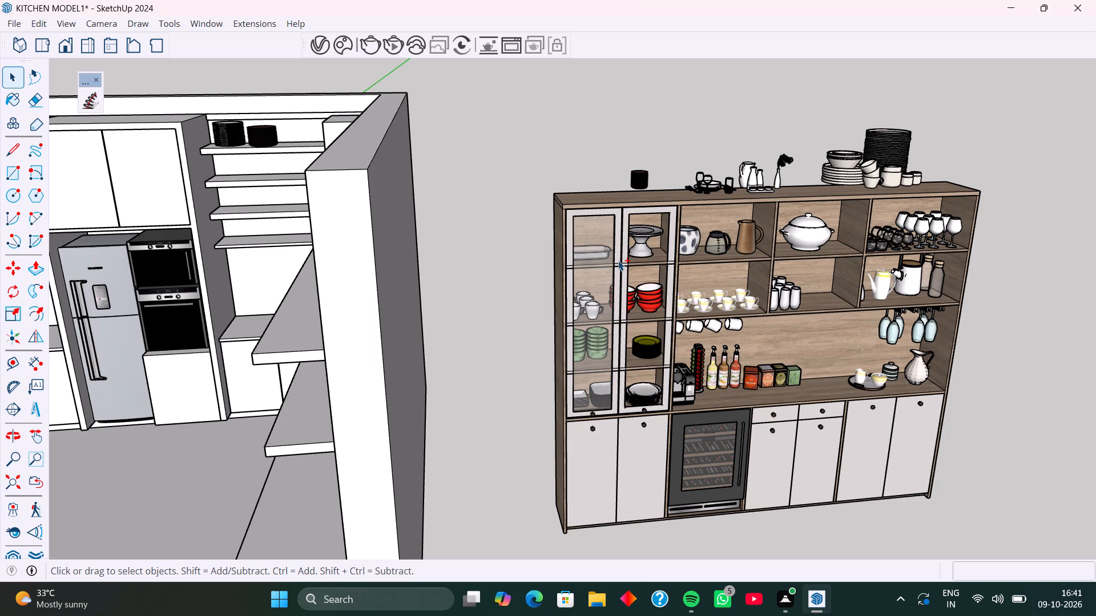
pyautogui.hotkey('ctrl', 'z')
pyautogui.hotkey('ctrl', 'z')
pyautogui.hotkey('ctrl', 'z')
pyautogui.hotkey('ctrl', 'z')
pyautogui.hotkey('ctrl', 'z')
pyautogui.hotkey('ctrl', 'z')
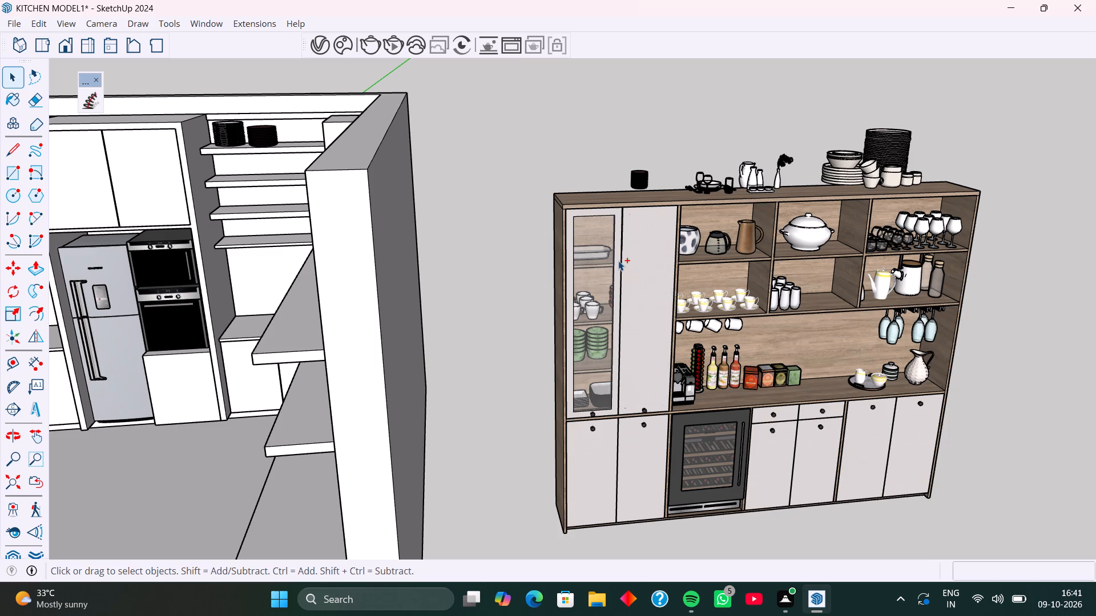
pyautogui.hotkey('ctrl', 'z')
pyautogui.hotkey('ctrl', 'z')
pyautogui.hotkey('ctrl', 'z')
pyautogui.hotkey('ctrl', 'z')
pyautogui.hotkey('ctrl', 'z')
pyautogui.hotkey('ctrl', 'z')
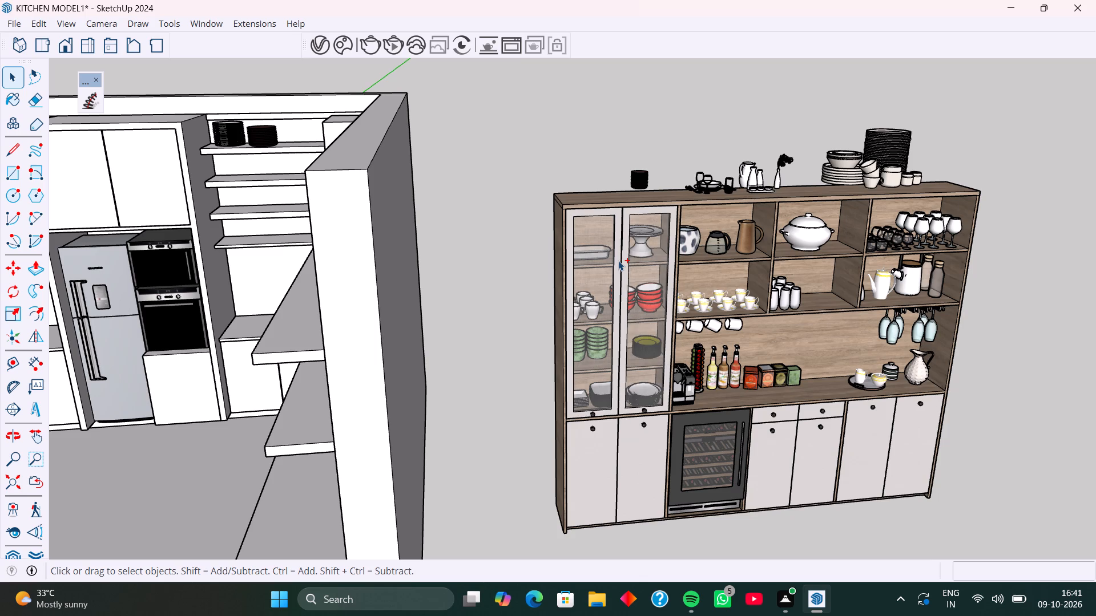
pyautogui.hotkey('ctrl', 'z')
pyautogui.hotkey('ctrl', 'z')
# Explode the buffet cabinet group again into separate tableware and cabinet geometry, and clear the selection.
pyautogui.press('space')
pyautogui.click(613, 208)
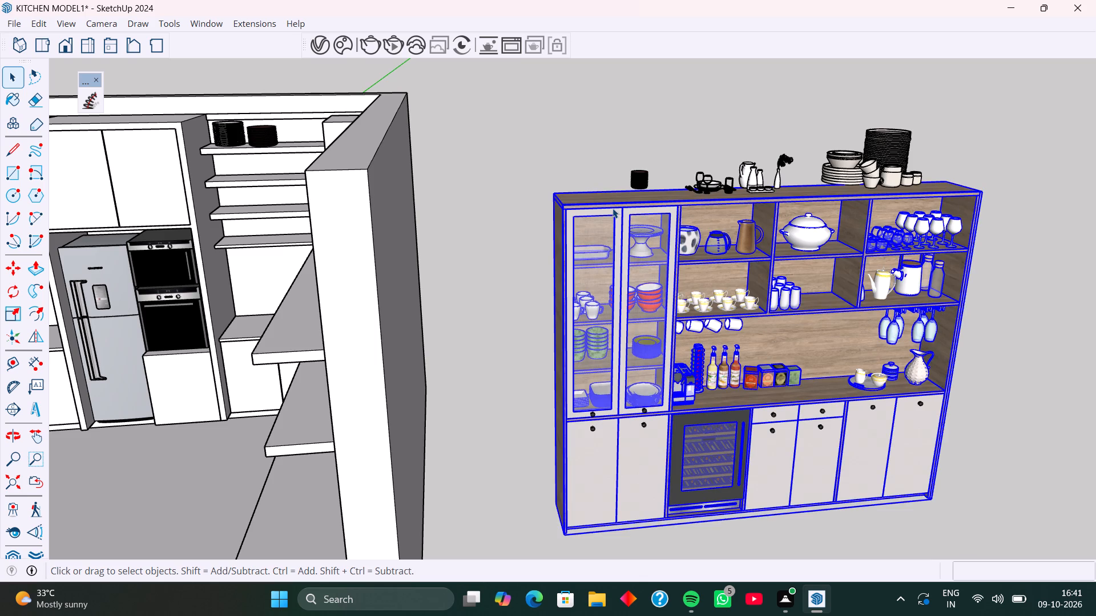
pyautogui.rightClick(613, 208)
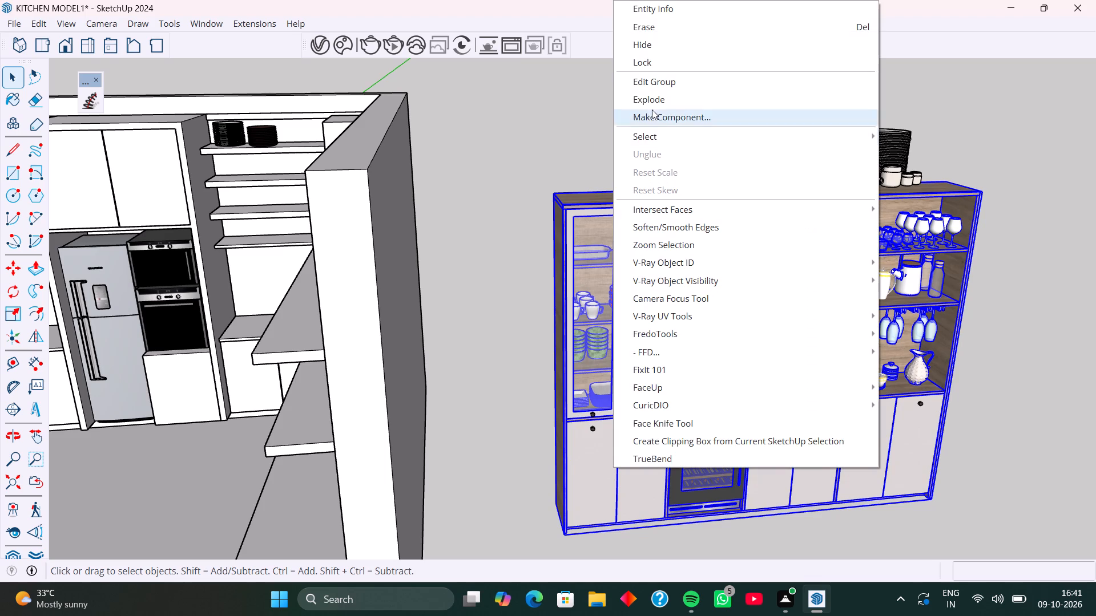
pyautogui.click(653, 100)
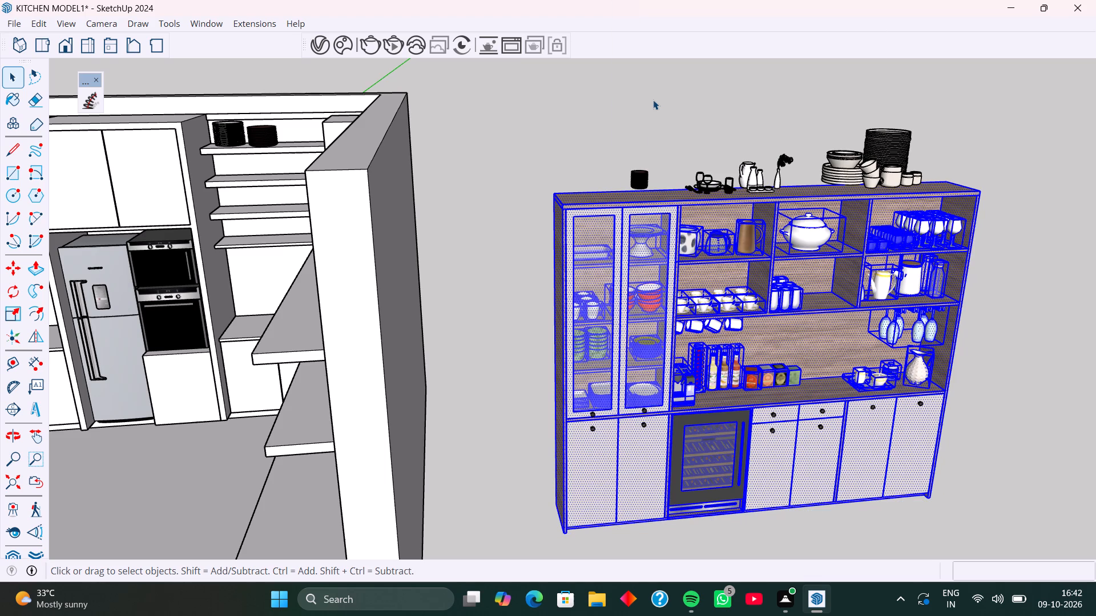
pyautogui.click(653, 100)
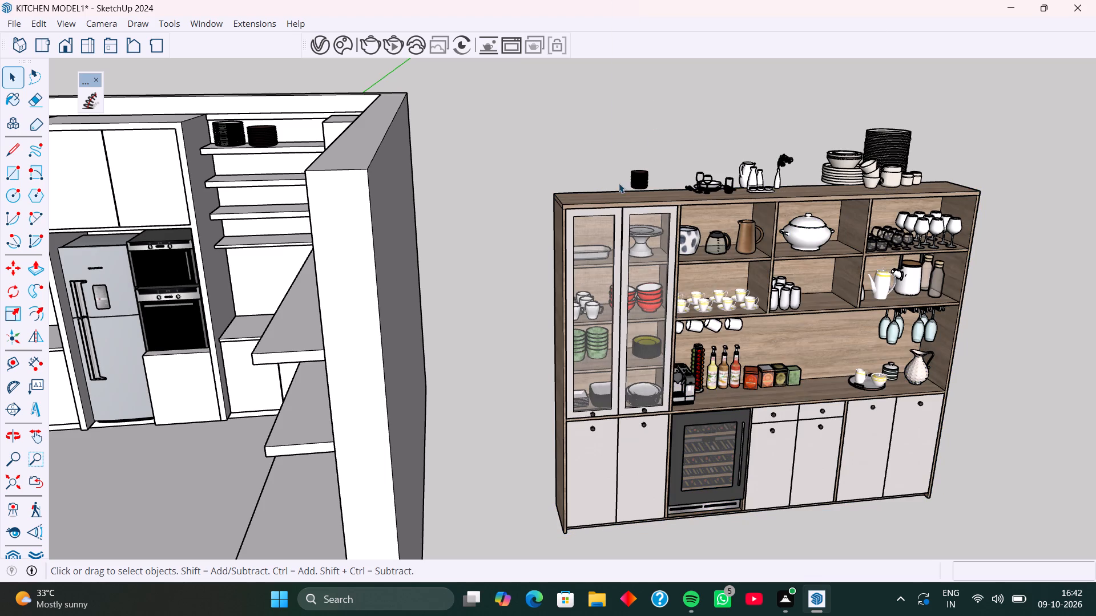
# Delete the buffet cabinet's top panel, left glazed door with its platter, and the upper outer side panels at both ends.
pyautogui.moveTo(574, 179); pyautogui.dragTo(527, 248)
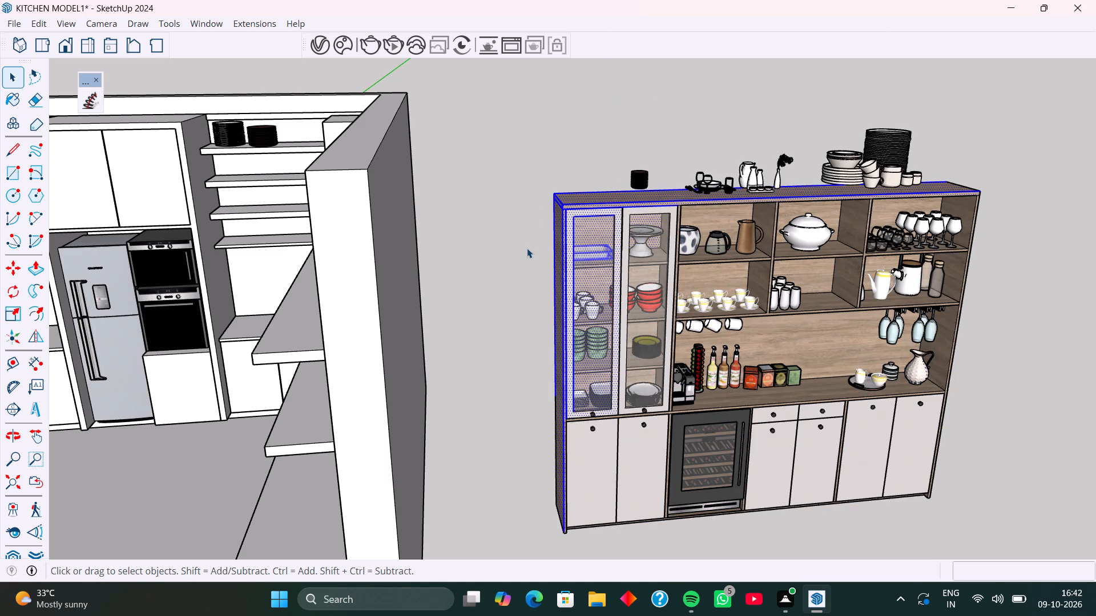
pyautogui.press('Delete')
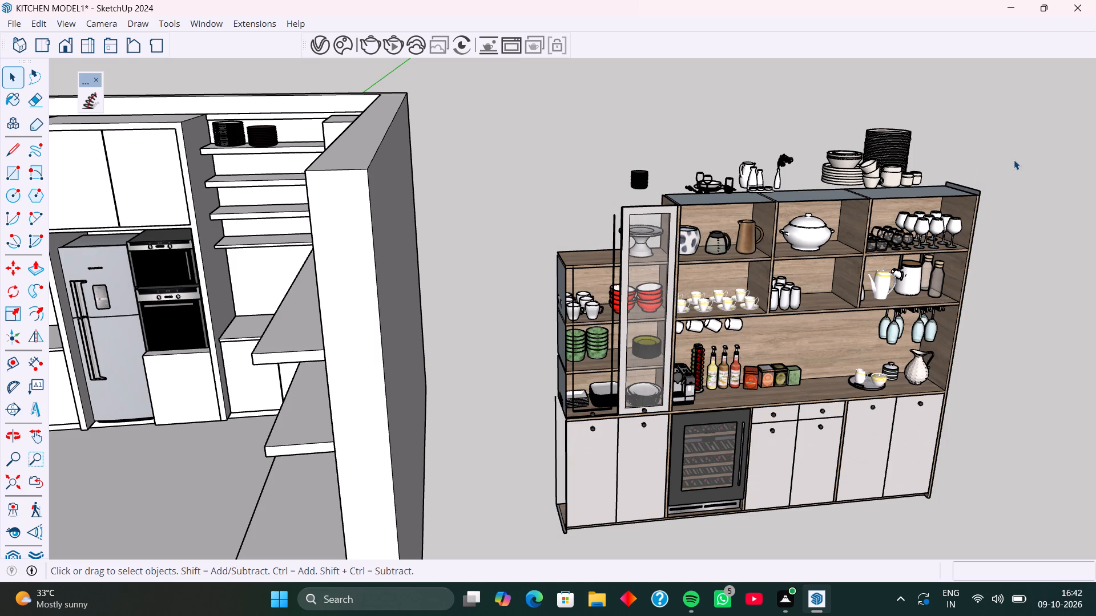
pyautogui.moveTo(1017, 175); pyautogui.dragTo(959, 207)
pyautogui.press('Delete')
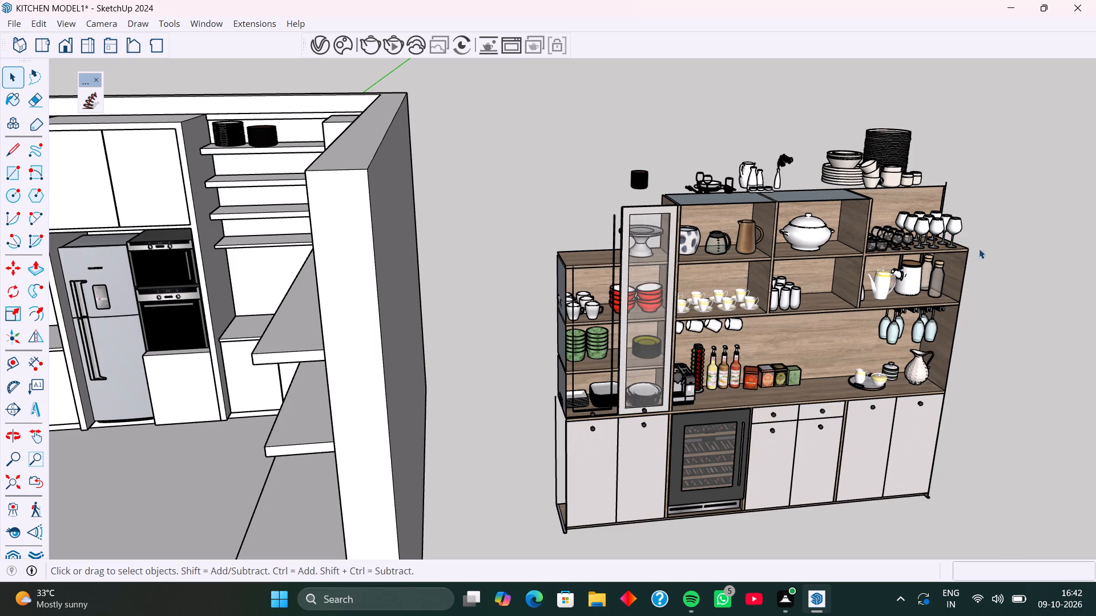
pyautogui.moveTo(988, 257); pyautogui.dragTo(950, 290)
pyautogui.press('Delete')
# Delete the buffet's countertop, its lower right side panel and the base cabinet doors at the right end.
pyautogui.moveTo(984, 323); pyautogui.dragTo(985, 330)
pyautogui.moveTo(989, 367); pyautogui.dragTo(925, 437)
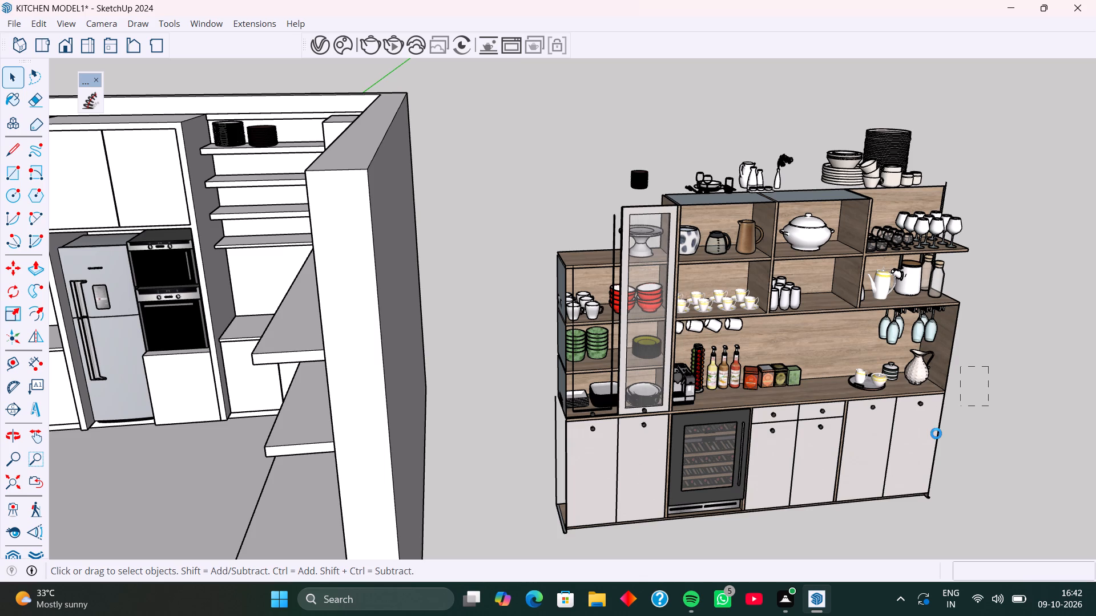
pyautogui.moveTo(961, 382); pyautogui.dragTo(945, 399)
pyautogui.moveTo(945, 399); pyautogui.dragTo(930, 415)
pyautogui.press('Delete')
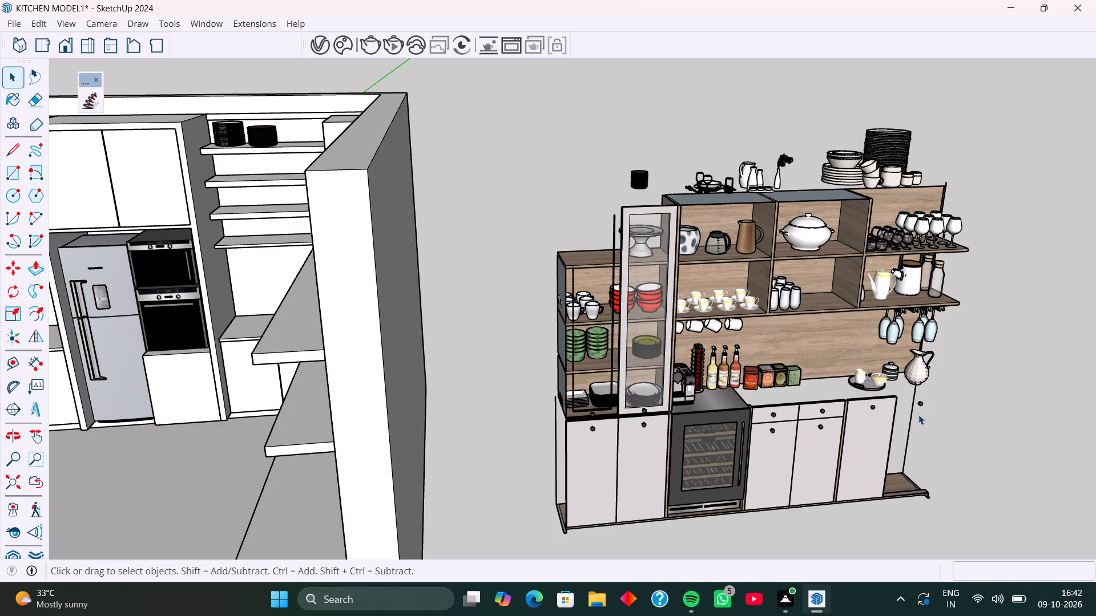
pyautogui.moveTo(910, 407); pyautogui.dragTo(859, 459)
pyautogui.press('Delete')
pyautogui.moveTo(863, 429); pyautogui.dragTo(817, 485)
pyautogui.press('Delete')
# Delete the plinth pieces at the right end, the base door beside the wine cooler and the two left base doors.
pyautogui.moveTo(913, 437); pyautogui.dragTo(900, 529)
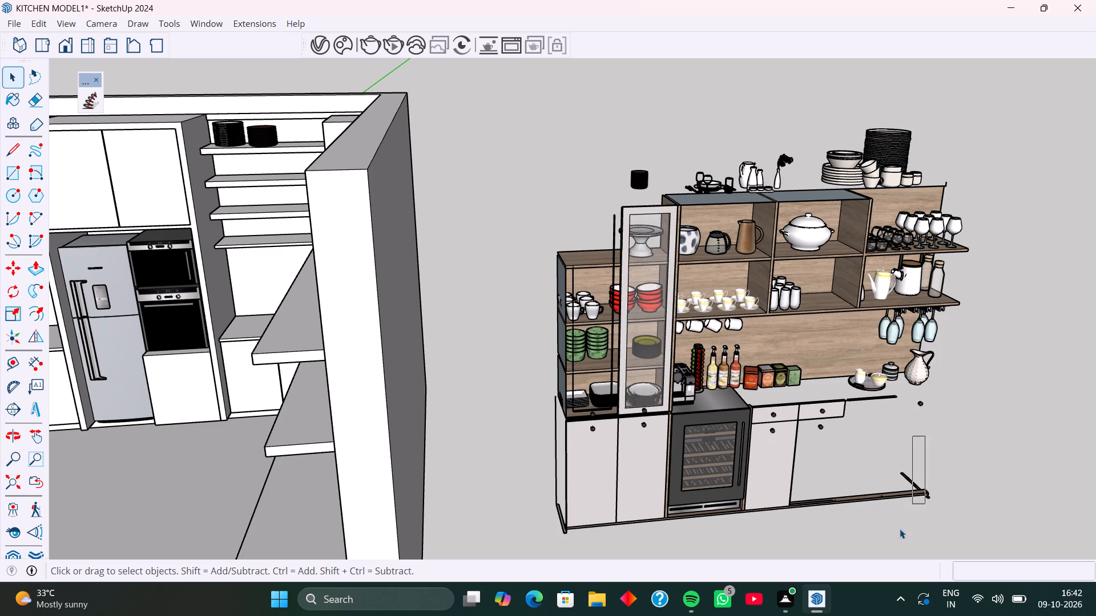
pyautogui.moveTo(900, 529); pyautogui.dragTo(857, 539)
pyautogui.press('Delete')
pyautogui.moveTo(823, 460); pyautogui.dragTo(778, 503)
pyautogui.press('Delete')
pyautogui.moveTo(647, 440); pyautogui.dragTo(551, 522)
pyautogui.press('Delete')
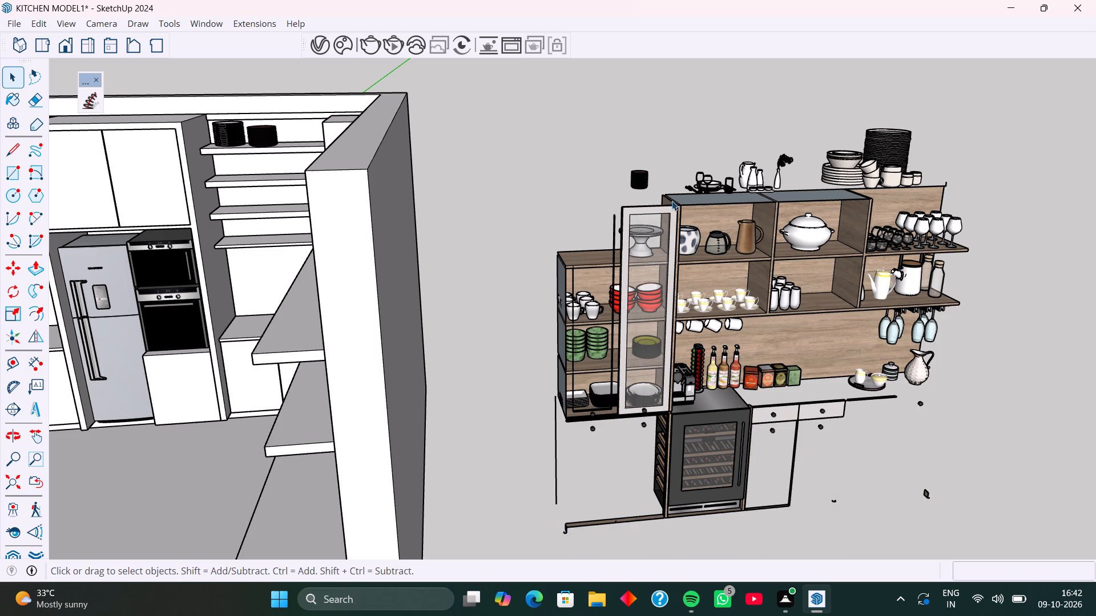
# Delete the remaining glazed door, the top-row compartment panels, and the top and back panels around the white canisters, keeping the tableware.
pyautogui.moveTo(676, 189); pyautogui.dragTo(656, 214)
pyautogui.press('Delete')
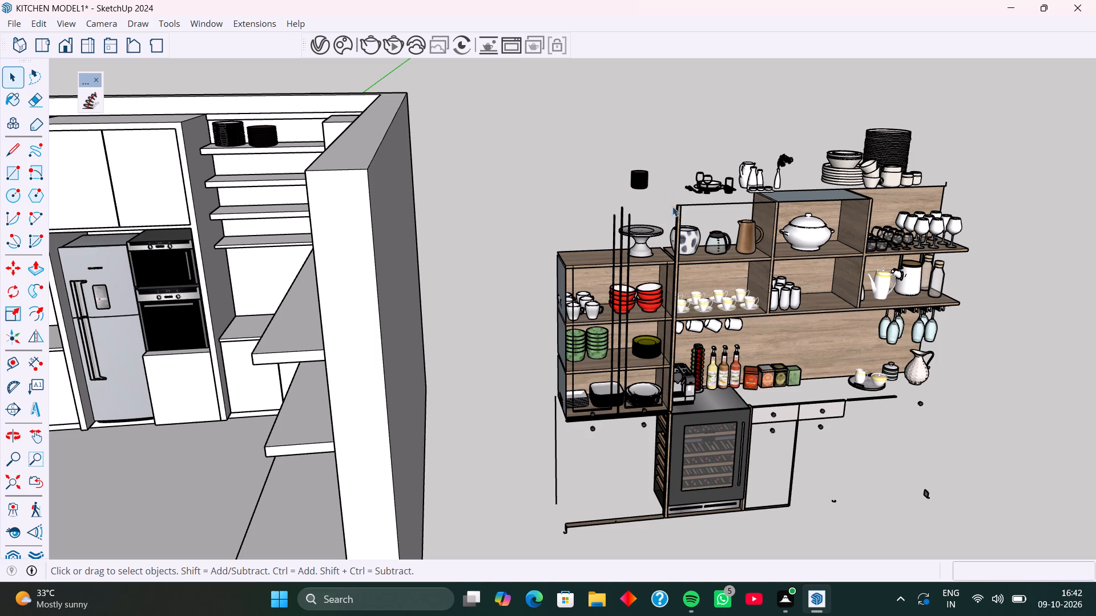
pyautogui.moveTo(694, 196); pyautogui.dragTo(674, 213)
pyautogui.press('Delete')
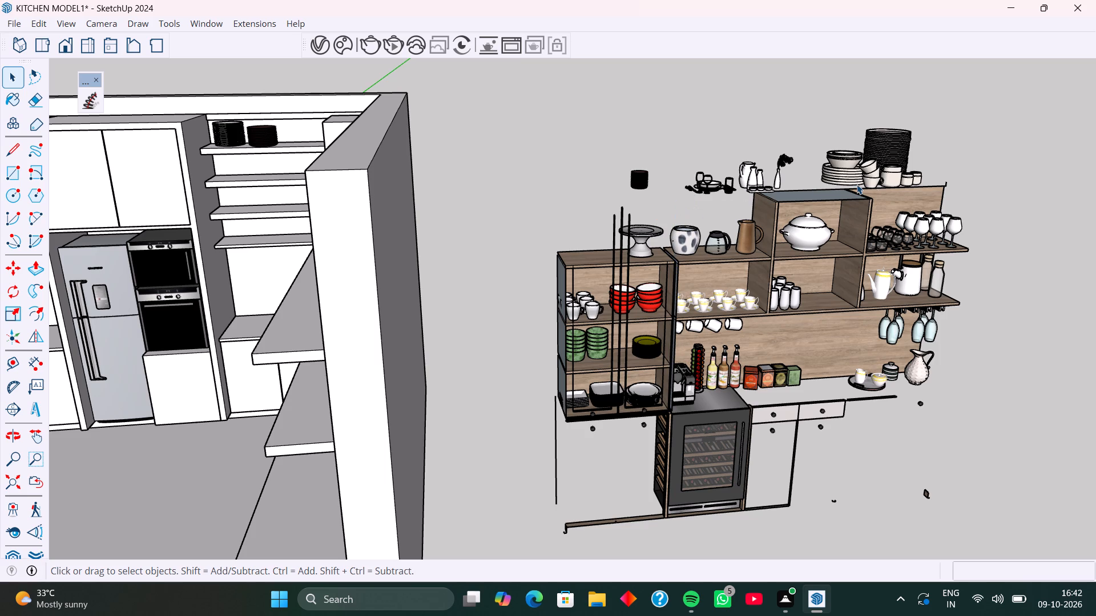
pyautogui.moveTo(976, 177); pyautogui.dragTo(937, 200)
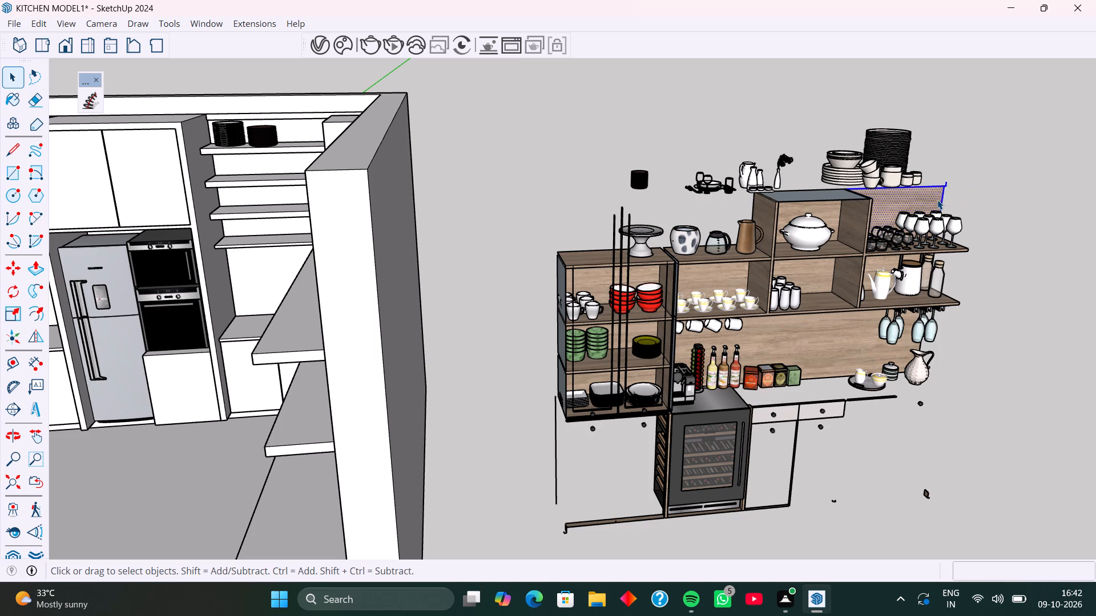
pyautogui.press('Delete')
pyautogui.moveTo(875, 193); pyautogui.dragTo(787, 211)
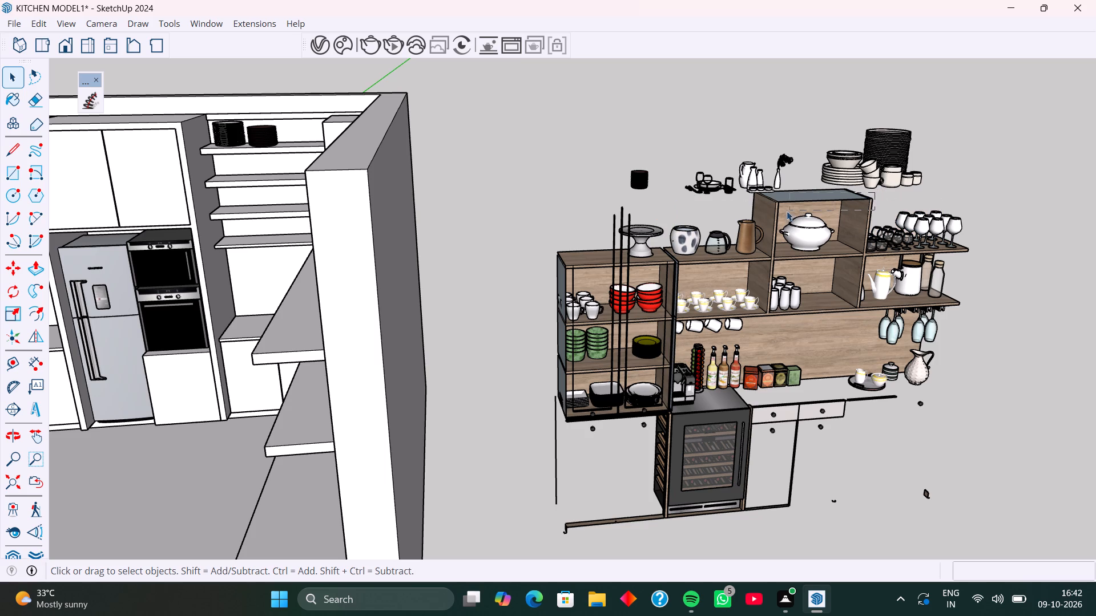
pyautogui.moveTo(787, 211); pyautogui.dragTo(773, 212)
pyautogui.press('Delete')
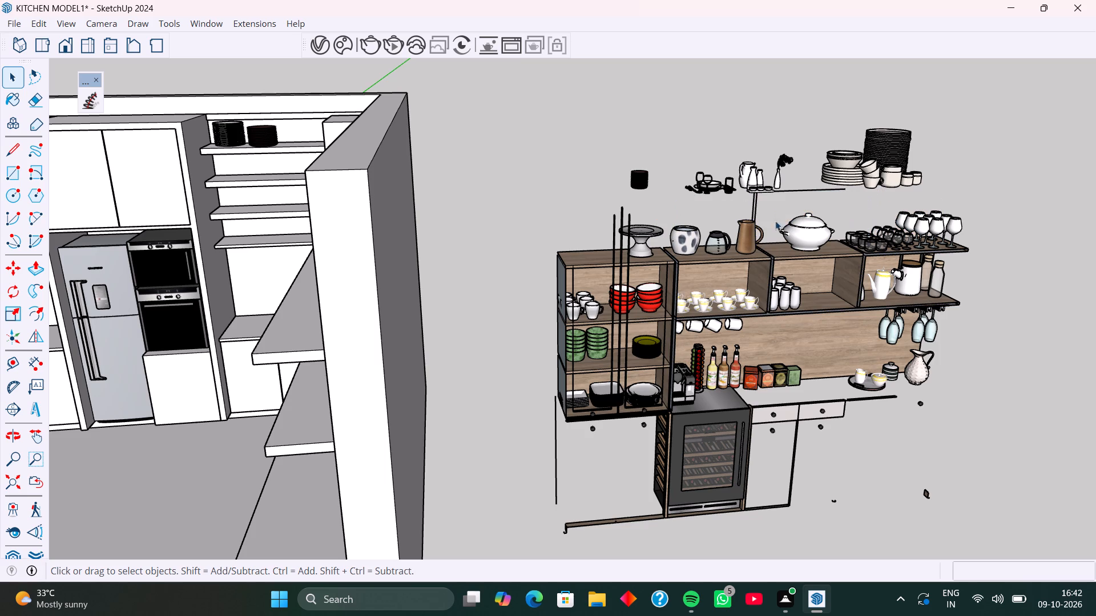
pyautogui.moveTo(835, 252); pyautogui.dragTo(827, 264)
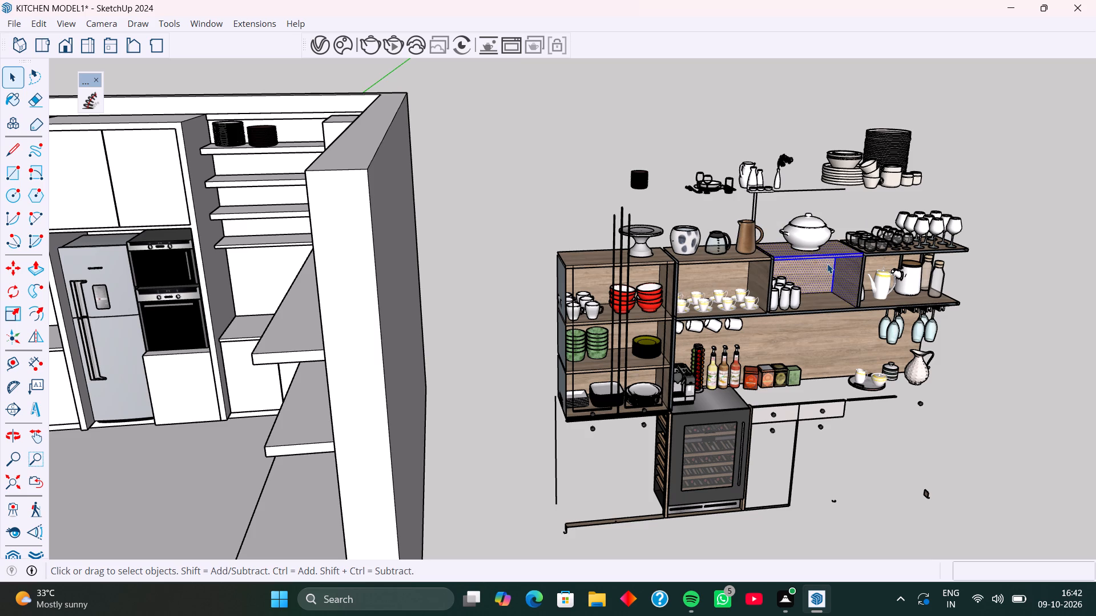
pyautogui.press('Delete')
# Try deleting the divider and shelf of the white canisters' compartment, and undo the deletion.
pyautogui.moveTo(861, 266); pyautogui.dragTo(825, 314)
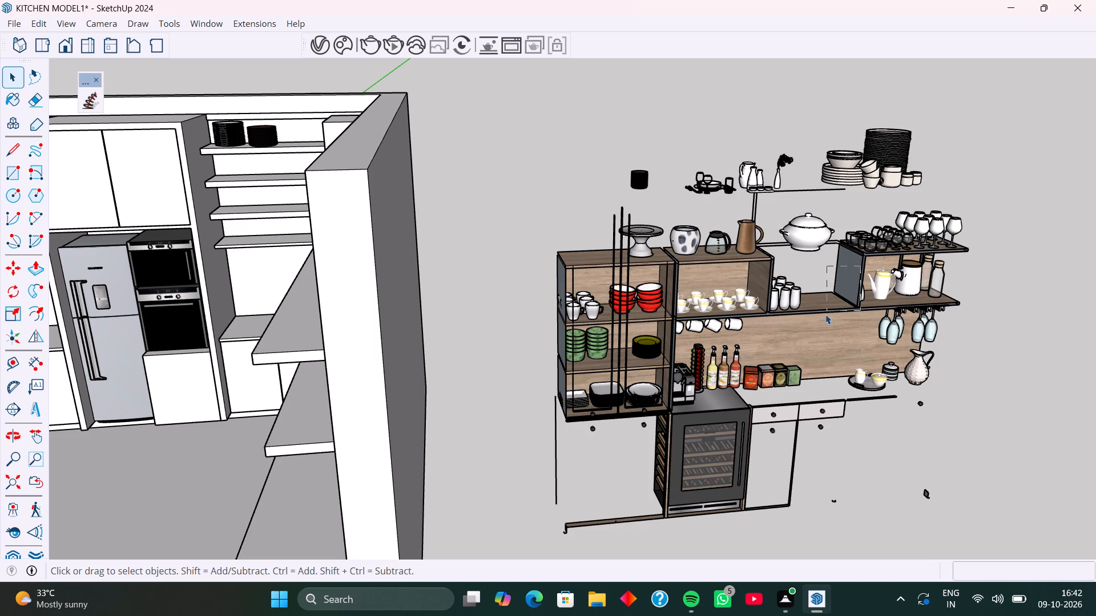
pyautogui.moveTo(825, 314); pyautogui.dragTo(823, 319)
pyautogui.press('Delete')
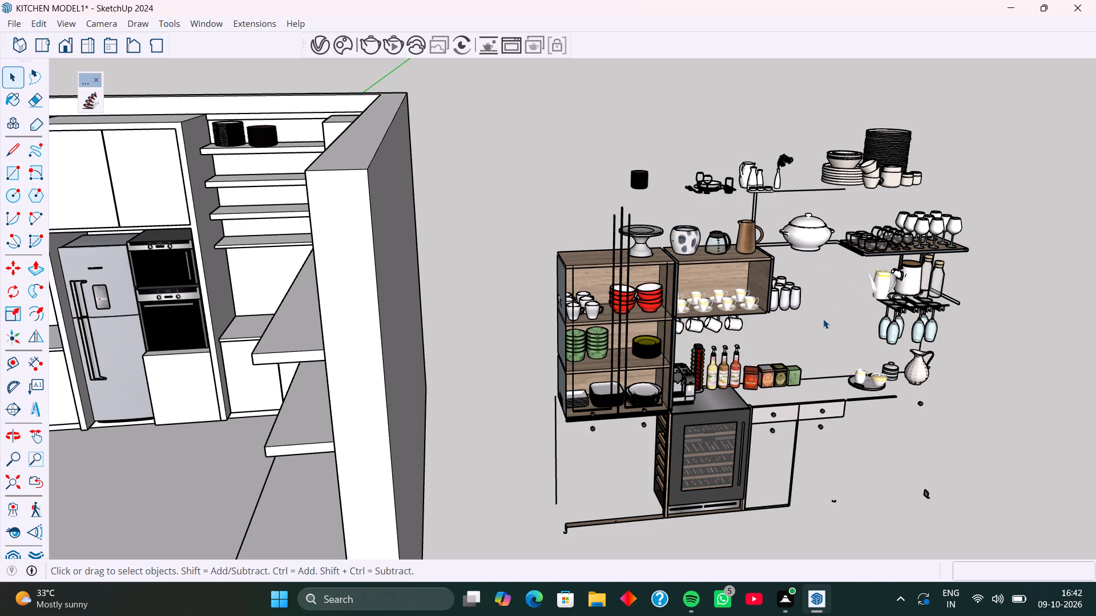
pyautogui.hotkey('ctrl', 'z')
# Delete the back panel behind the bottles, the teacup compartment's top, back and left divider, and the white mug compartment's panels.
pyautogui.moveTo(863, 336); pyautogui.dragTo(801, 352)
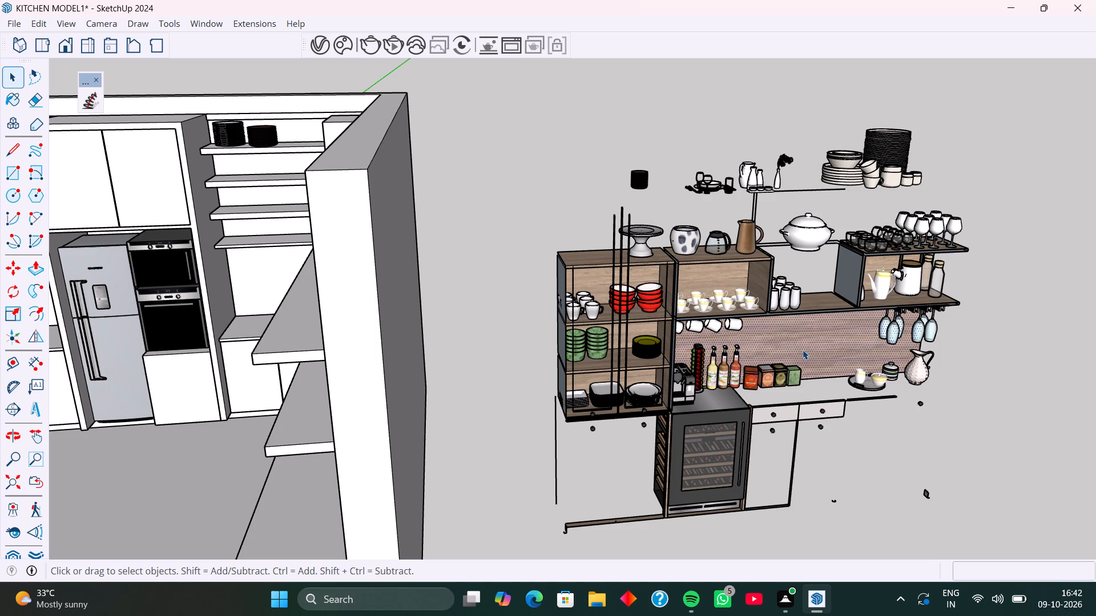
pyautogui.press('Delete')
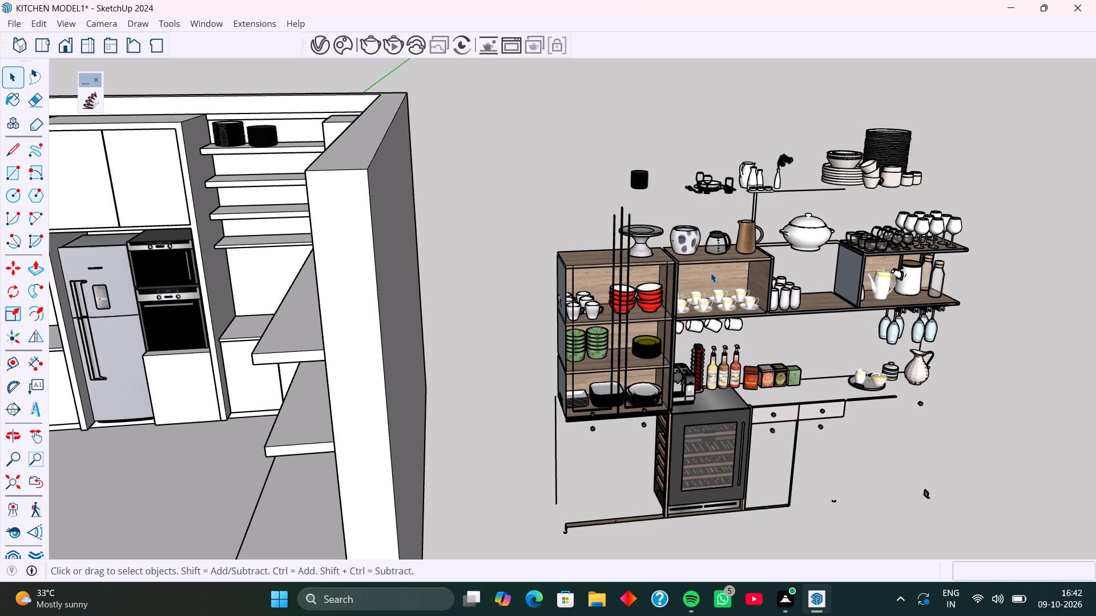
pyautogui.moveTo(726, 258); pyautogui.dragTo(711, 272)
pyautogui.press('Delete')
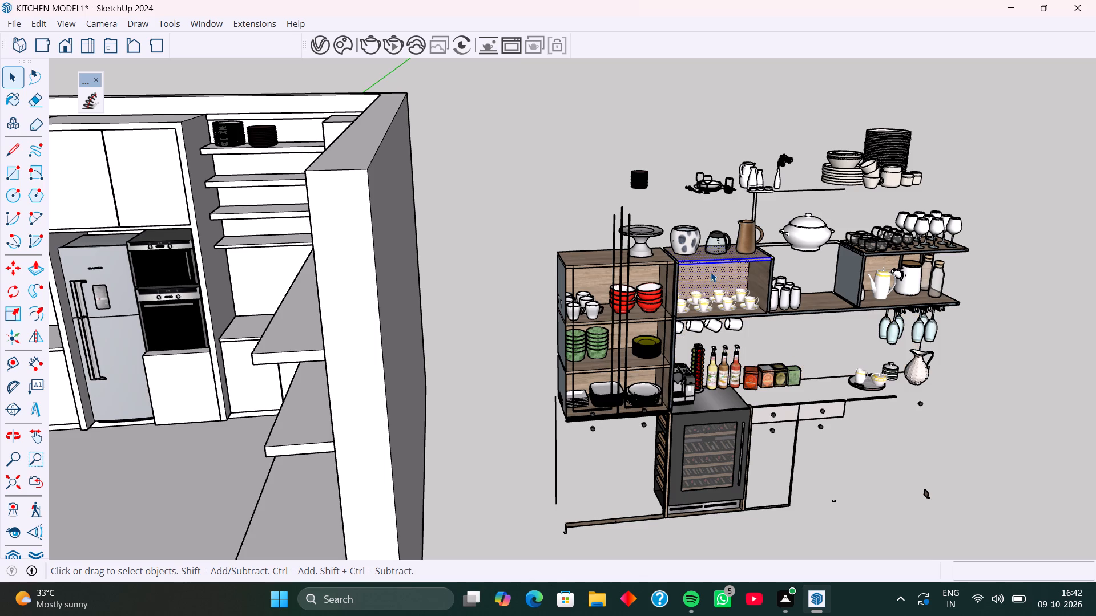
pyautogui.moveTo(686, 260); pyautogui.dragTo(664, 271)
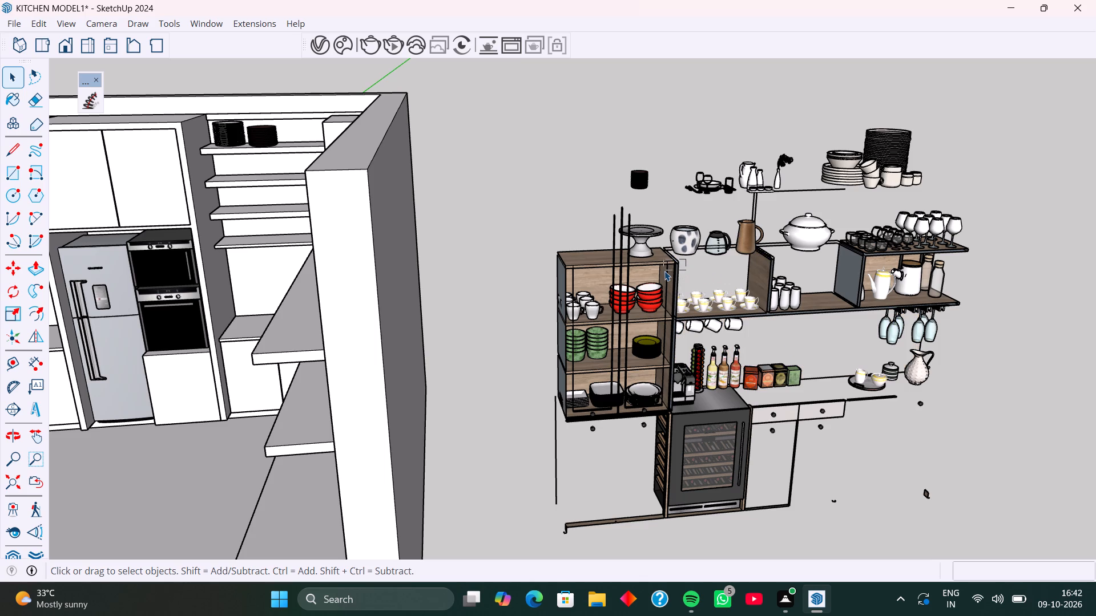
pyautogui.press('Delete')
pyautogui.moveTo(599, 250); pyautogui.dragTo(567, 274)
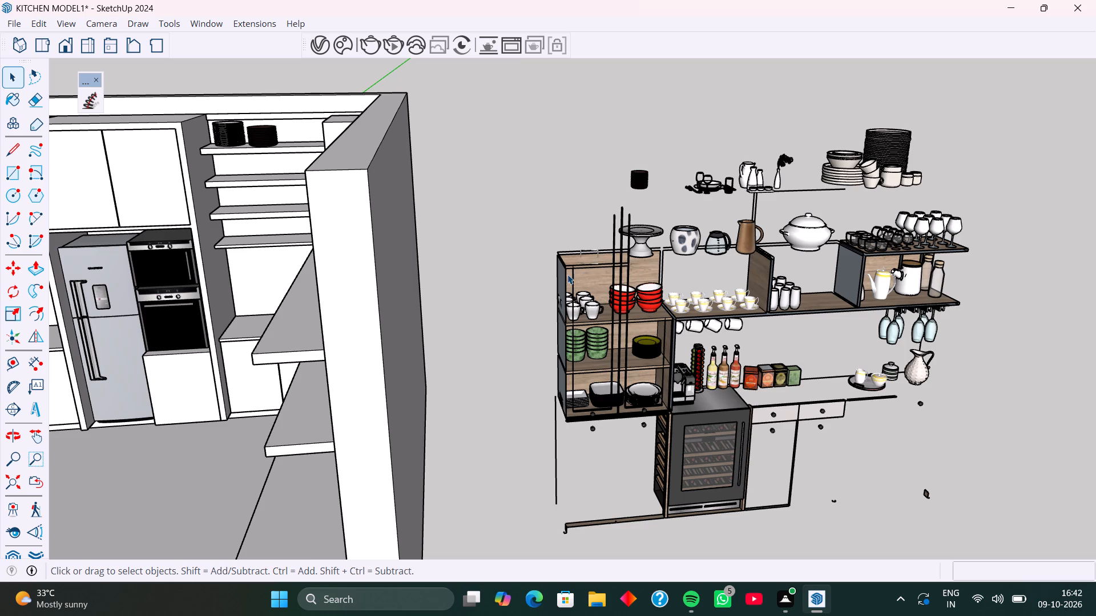
pyautogui.moveTo(567, 274); pyautogui.dragTo(555, 280)
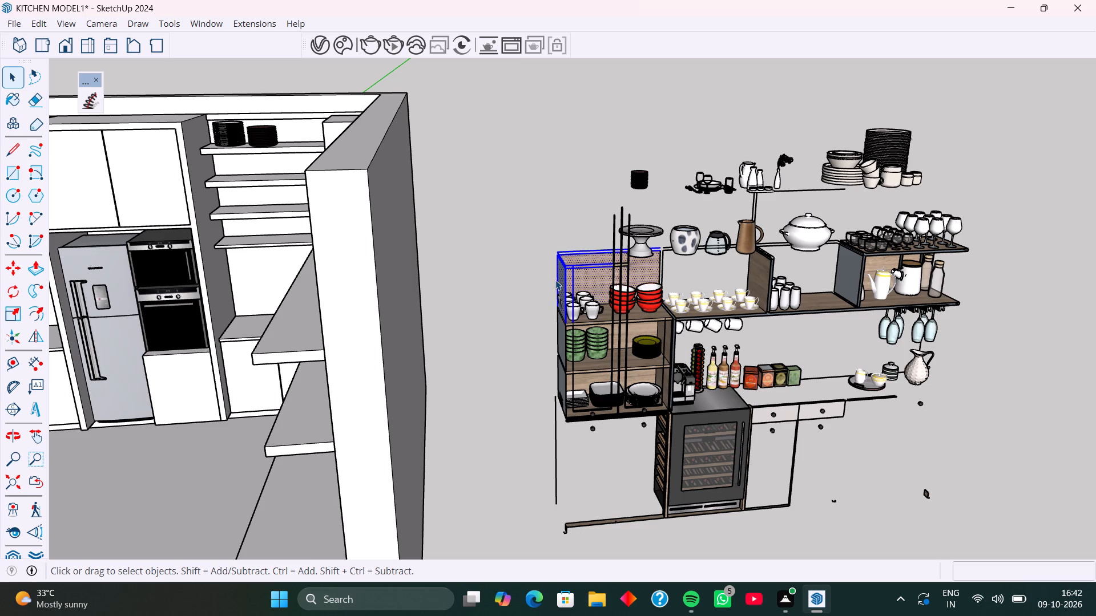
pyautogui.press('Delete')
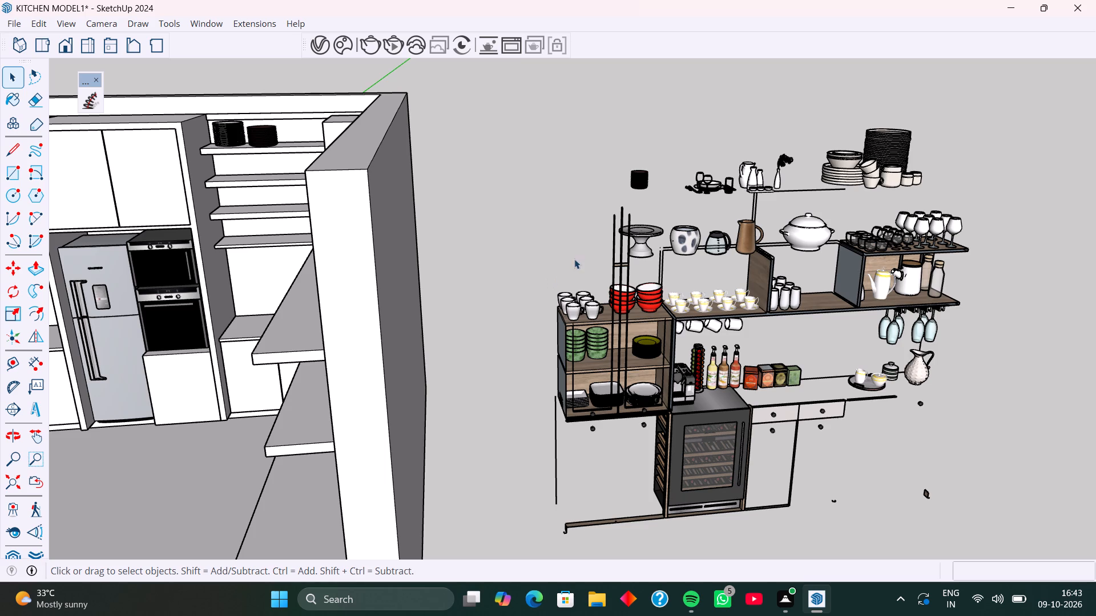
# Delete the divider between the teacups and white canisters, the thin frames around the teacup compartment, and the tall vertical strips before the red bowls.
pyautogui.moveTo(789, 256); pyautogui.dragTo(787, 255, button='middle')
pyautogui.moveTo(787, 255); pyautogui.dragTo(755, 165, button='middle')
pyautogui.moveTo(757, 262); pyautogui.dragTo(739, 260, button='middle')
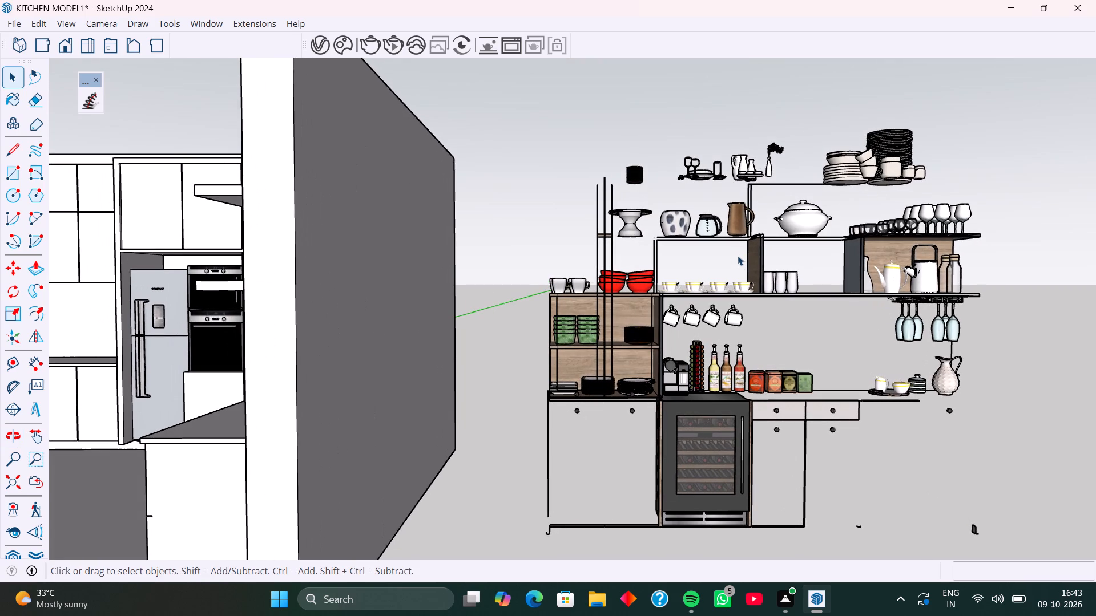
pyautogui.scroll(10, 750, 234)
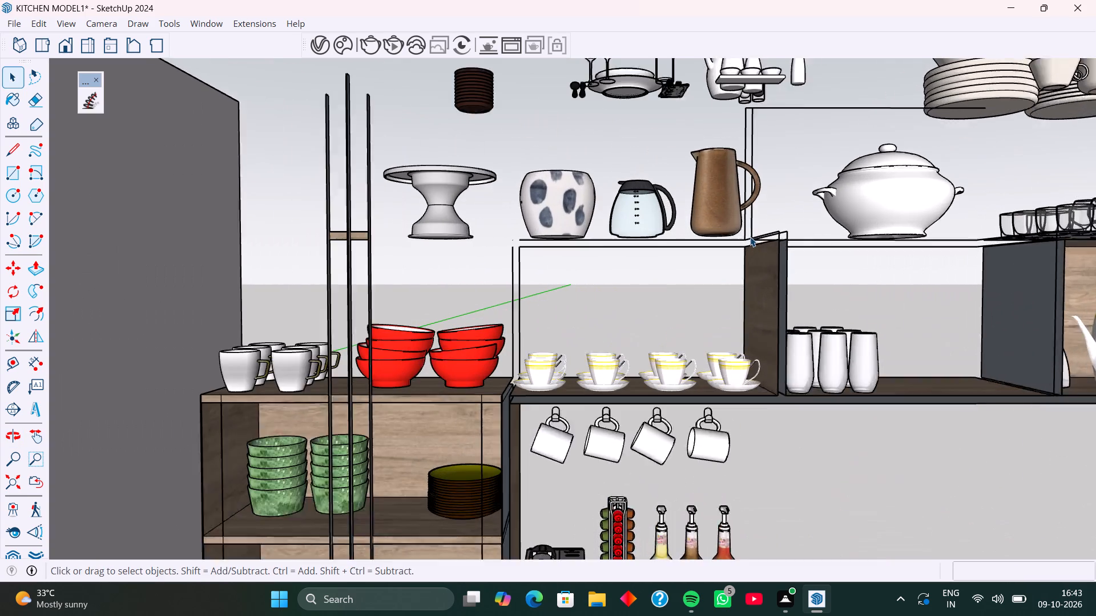
pyautogui.moveTo(815, 228); pyautogui.dragTo(764, 268)
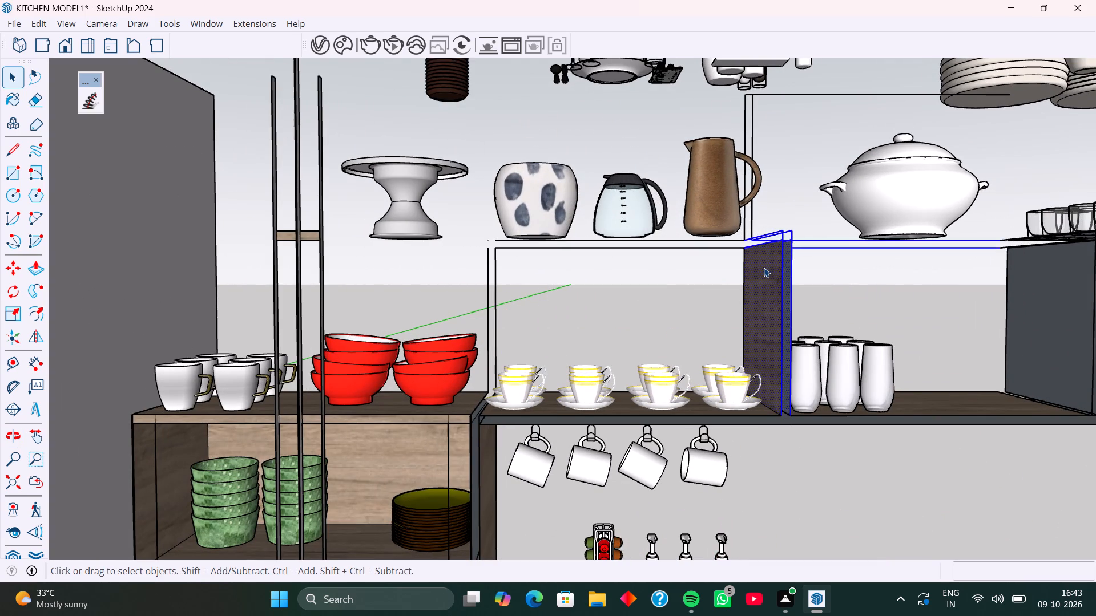
pyautogui.press('Delete')
pyautogui.moveTo(773, 237); pyautogui.dragTo(731, 270)
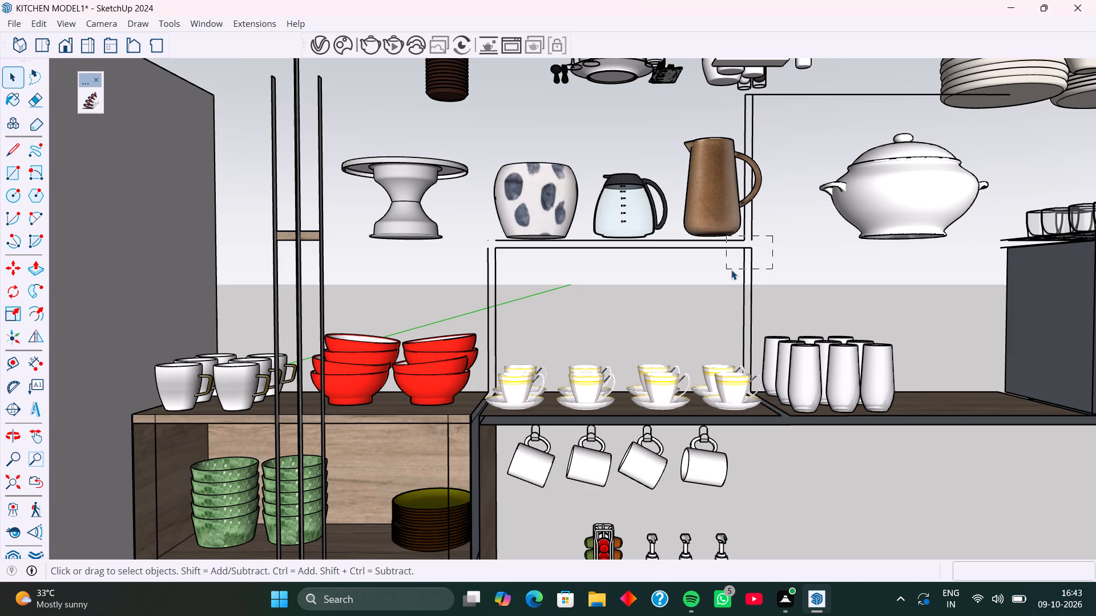
pyautogui.moveTo(731, 270); pyautogui.dragTo(735, 270)
pyautogui.press('Delete')
pyautogui.moveTo(522, 253); pyautogui.dragTo(476, 271)
pyautogui.press('Delete')
pyautogui.moveTo(336, 206); pyautogui.dragTo(332, 209)
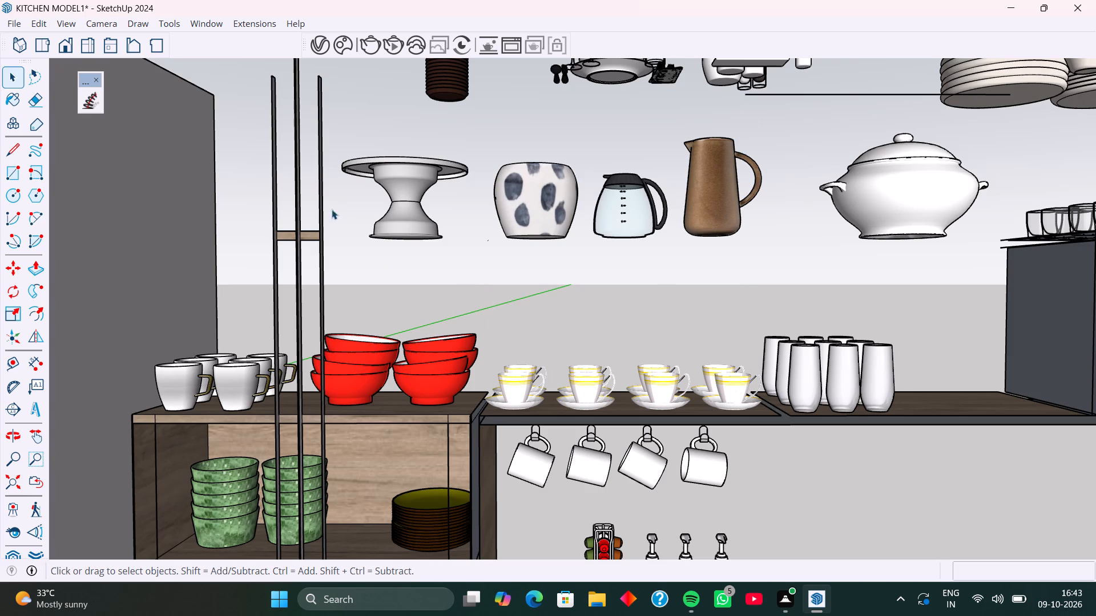
pyautogui.moveTo(332, 209); pyautogui.dragTo(245, 255)
pyautogui.press('Delete')
# Delete the left divider and wood back panel of the carafe and teapot compartment, plus the long shelf's dark front strip.
pyautogui.scroll(-5, 291, 254)
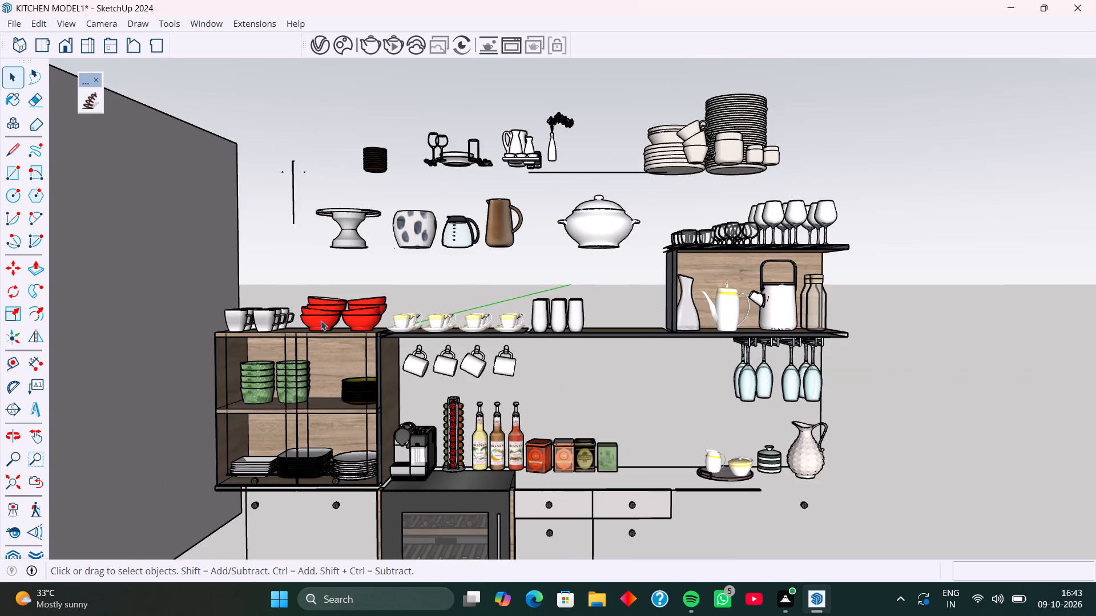
pyautogui.scroll(-1, 321, 321)
pyautogui.scroll(10, 671, 266)
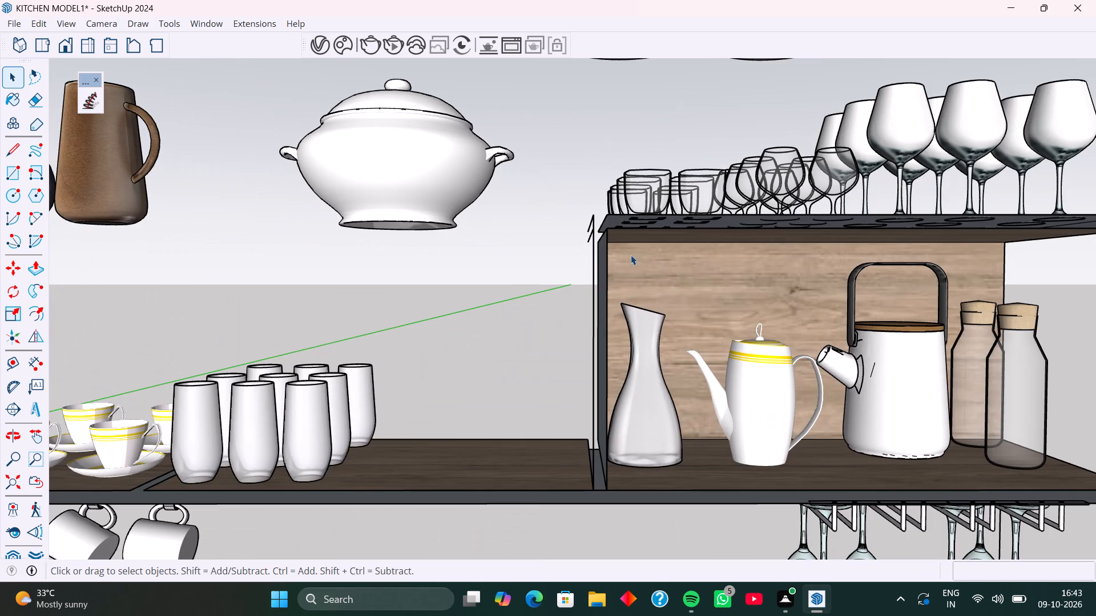
pyautogui.moveTo(638, 246); pyautogui.dragTo(542, 297)
pyautogui.press('Delete')
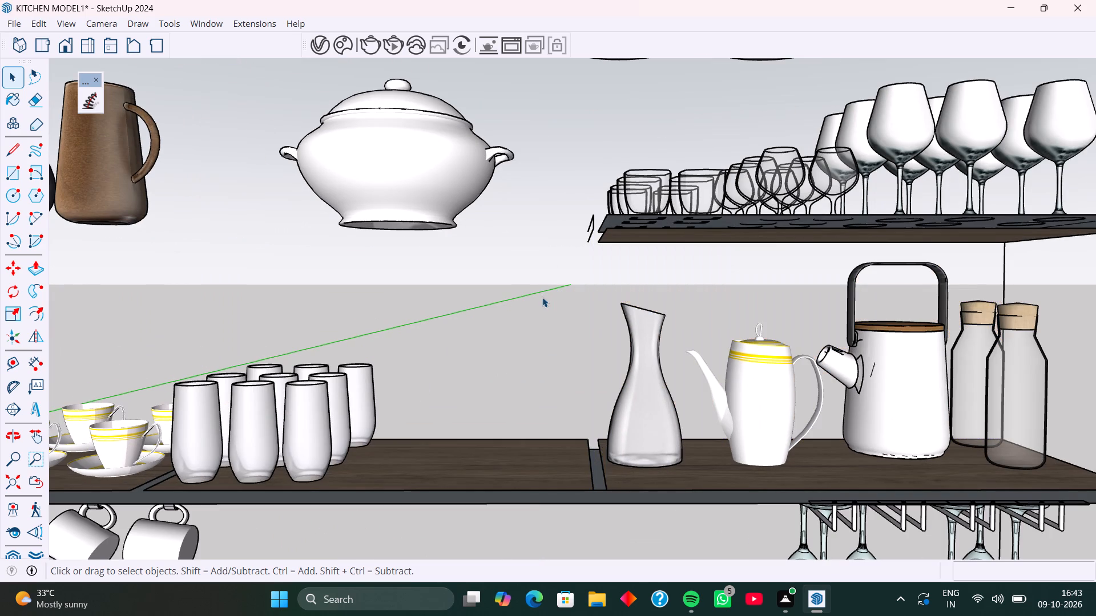
pyautogui.scroll(-9, 534, 241)
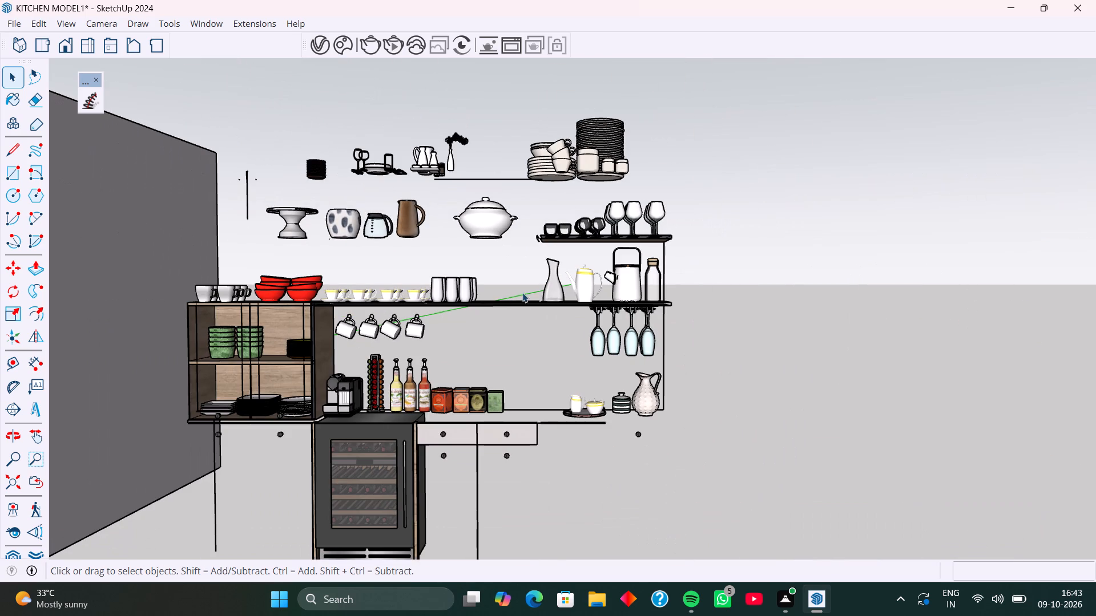
pyautogui.moveTo(523, 292); pyautogui.dragTo(479, 334)
pyautogui.press('Delete')
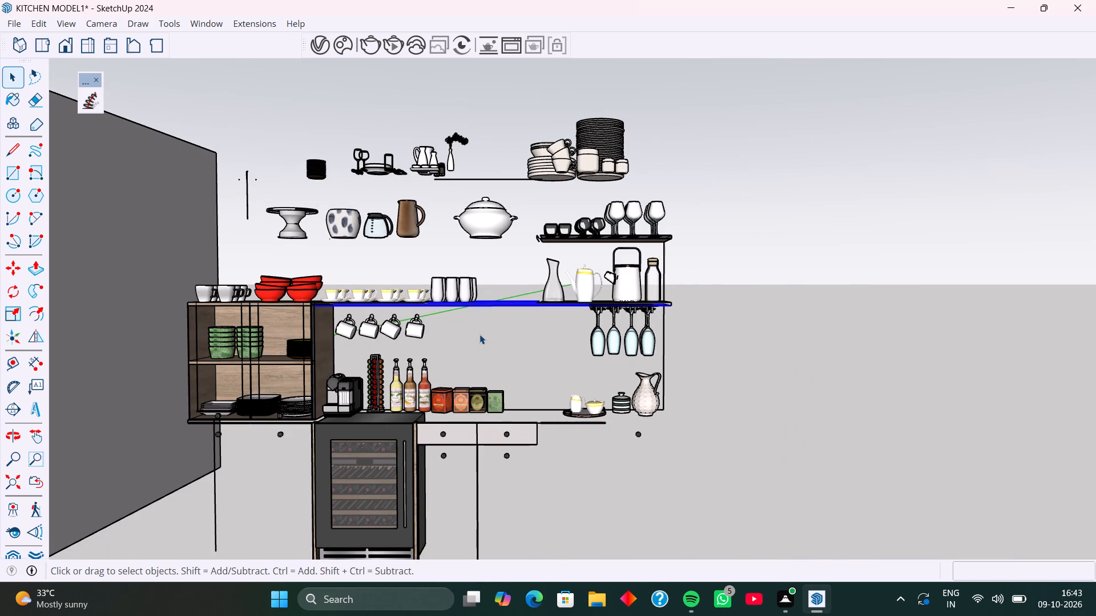
# Delete the open cabinet's two wood back panels, upper right side, middle shelf and front vertical strips around the green bowls.
pyautogui.moveTo(326, 310); pyautogui.dragTo(297, 324)
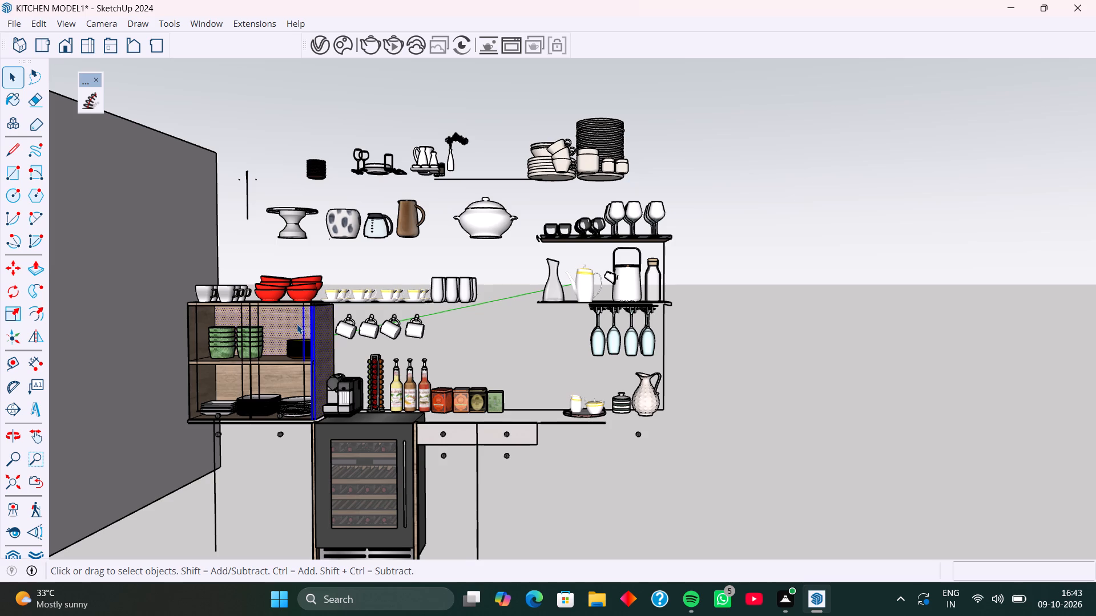
pyautogui.press('Delete')
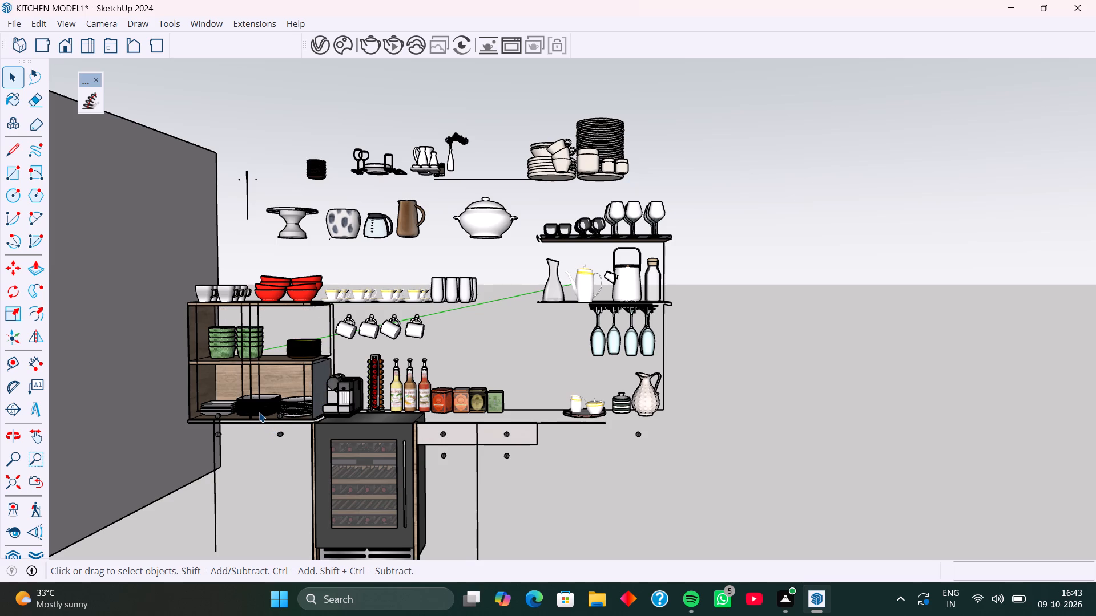
pyautogui.moveTo(254, 400); pyautogui.dragTo(397, 387, button='middle')
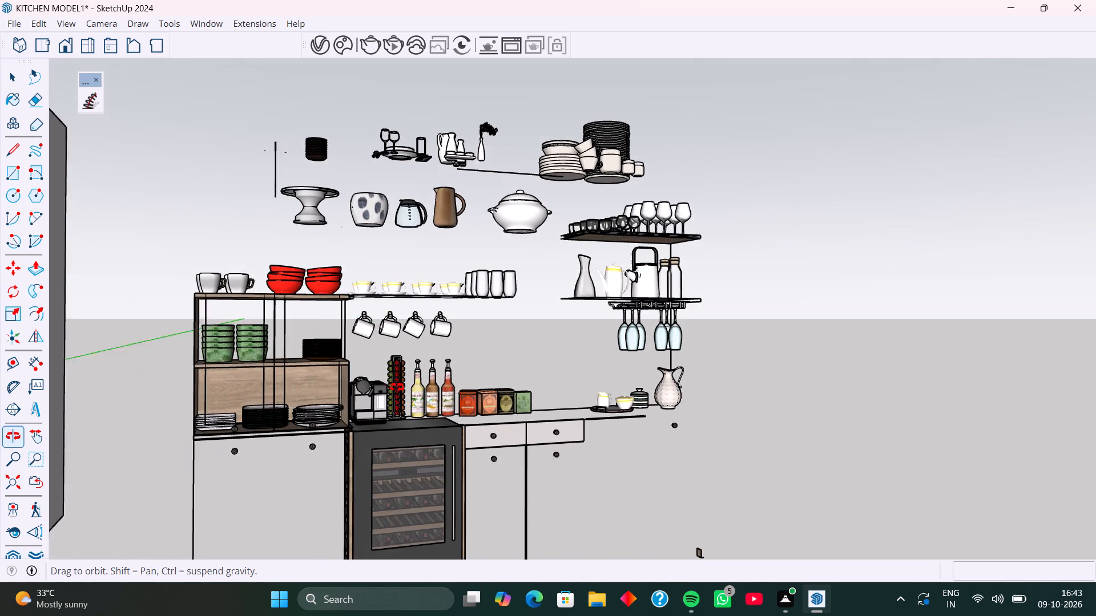
pyautogui.moveTo(397, 387); pyautogui.dragTo(390, 387, button='middle')
pyautogui.moveTo(232, 375); pyautogui.dragTo(199, 395)
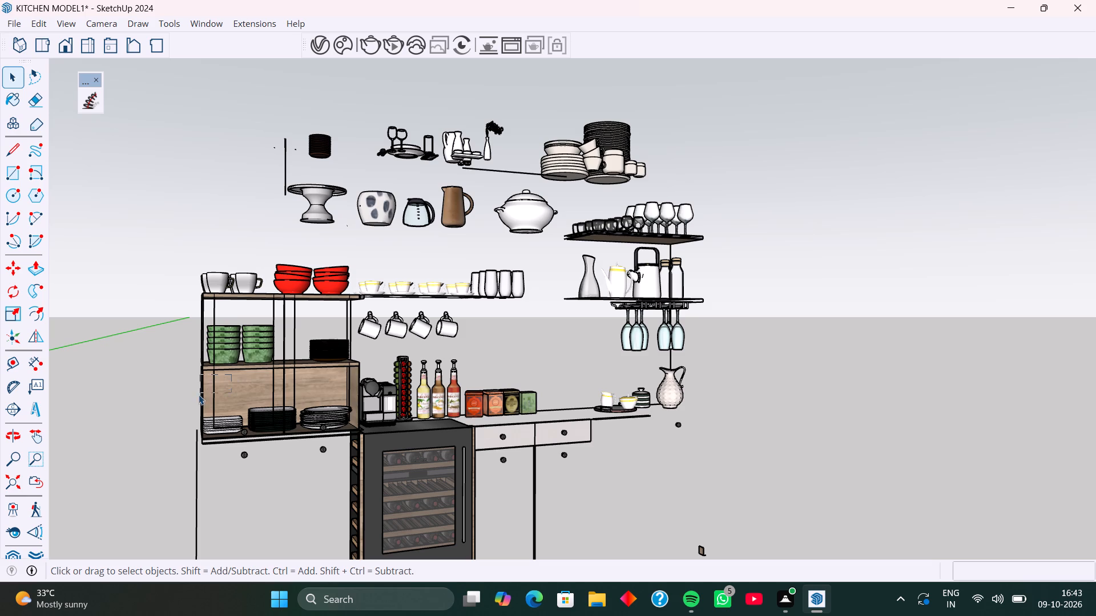
pyautogui.moveTo(199, 395); pyautogui.dragTo(193, 396)
pyautogui.press('Delete')
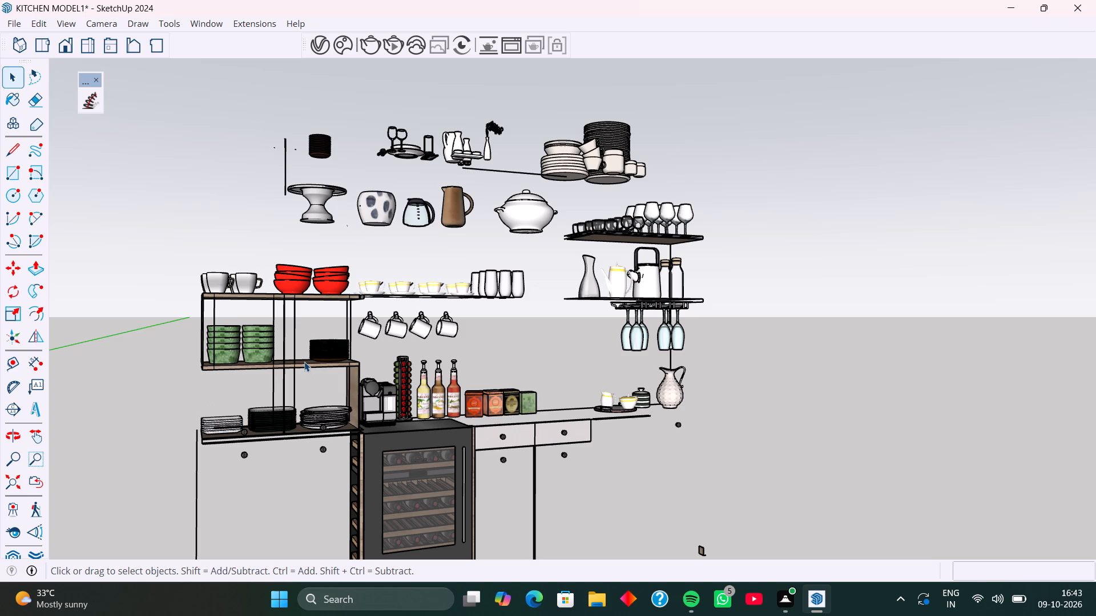
pyautogui.moveTo(304, 362); pyautogui.dragTo(277, 379)
pyautogui.press('Delete')
pyautogui.moveTo(283, 364); pyautogui.dragTo(265, 375)
pyautogui.press('Delete')
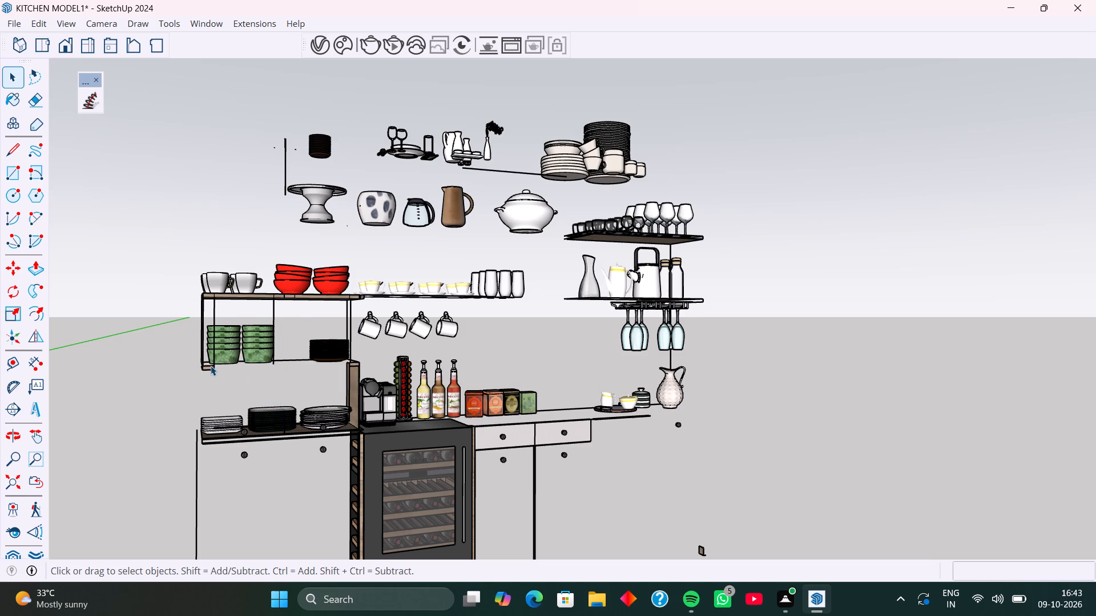
# Delete the boards under the white mugs and red bowls, plus the left upright and leftover shelf piece beside the green bowls.
pyautogui.moveTo(275, 290); pyautogui.dragTo(267, 299)
pyautogui.moveTo(267, 299); pyautogui.dragTo(265, 301)
pyautogui.press('Delete')
pyautogui.click(317, 294)
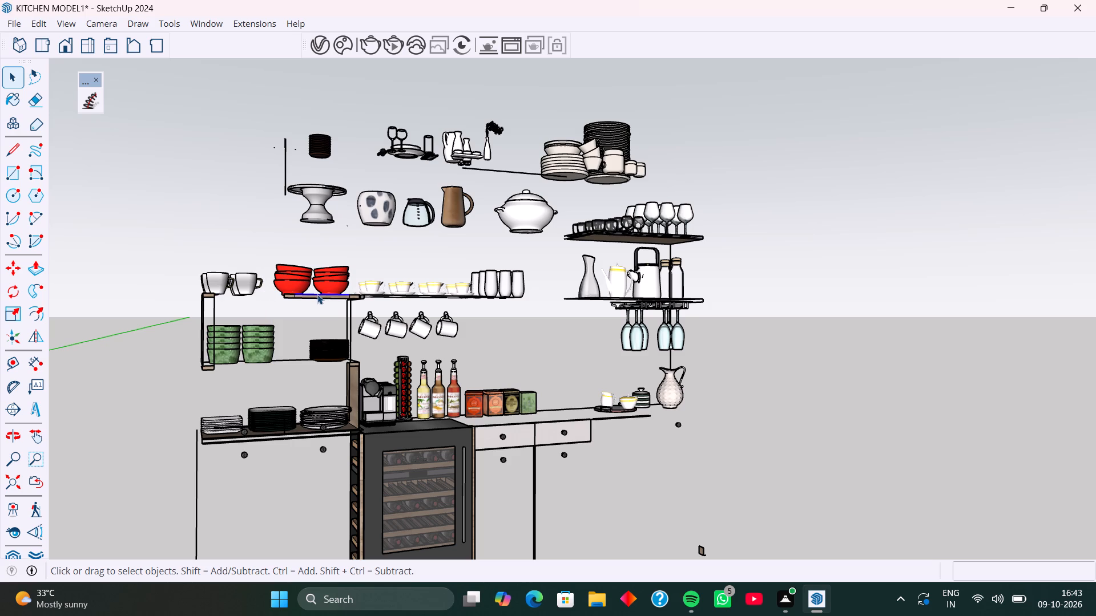
pyautogui.press('Delete')
pyautogui.click(317, 294)
pyautogui.moveTo(317, 294); pyautogui.dragTo(307, 306)
pyautogui.moveTo(310, 295); pyautogui.dragTo(305, 306)
pyautogui.press('Delete')
pyautogui.moveTo(296, 297); pyautogui.dragTo(281, 299)
pyautogui.press('Delete')
pyautogui.moveTo(227, 296); pyautogui.dragTo(197, 313)
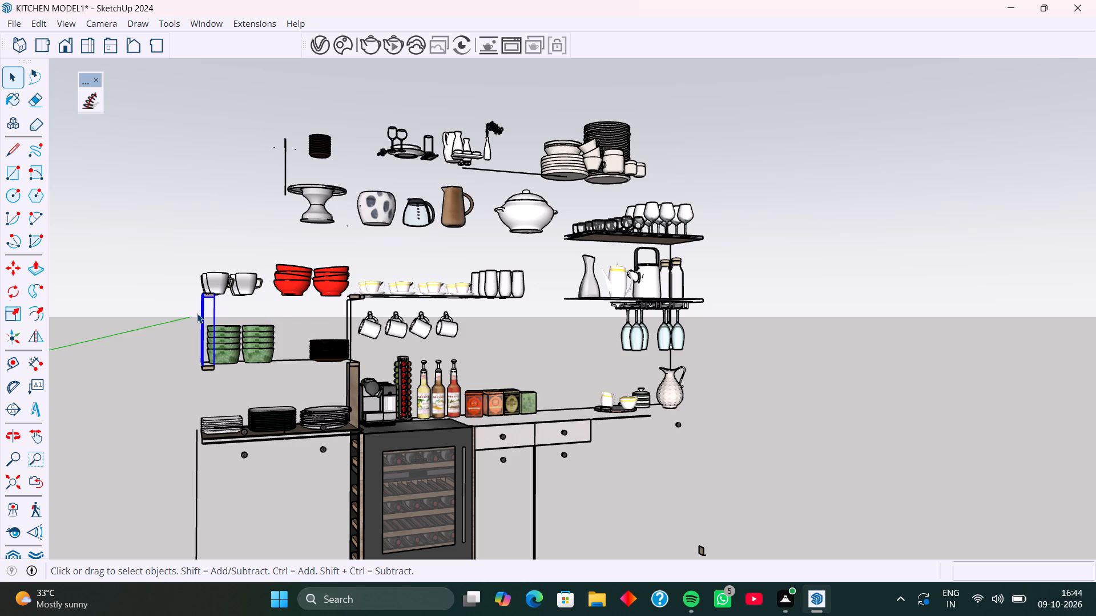
pyautogui.press('Delete')
pyautogui.moveTo(221, 369); pyautogui.dragTo(190, 375)
pyautogui.press('Delete')
# Move the top-row group of stacked plates, bowls and cups about 15' 6" onto the kitchen countertop's corner below the arched cabinet.
pyautogui.scroll(-2, 315, 314)
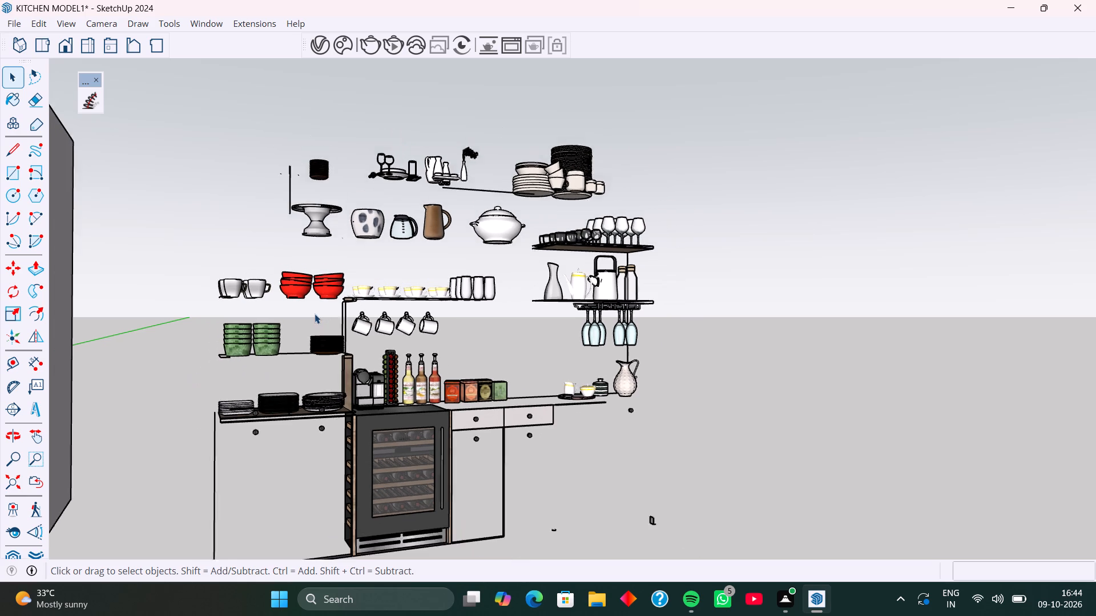
pyautogui.scroll(-1, 315, 314)
pyautogui.scroll(-3, 475, 348)
pyautogui.moveTo(431, 362); pyautogui.dragTo(432, 387, button='middle')
pyautogui.moveTo(396, 327); pyautogui.dragTo(355, 376, button='middle')
pyautogui.scroll(3, 321, 326)
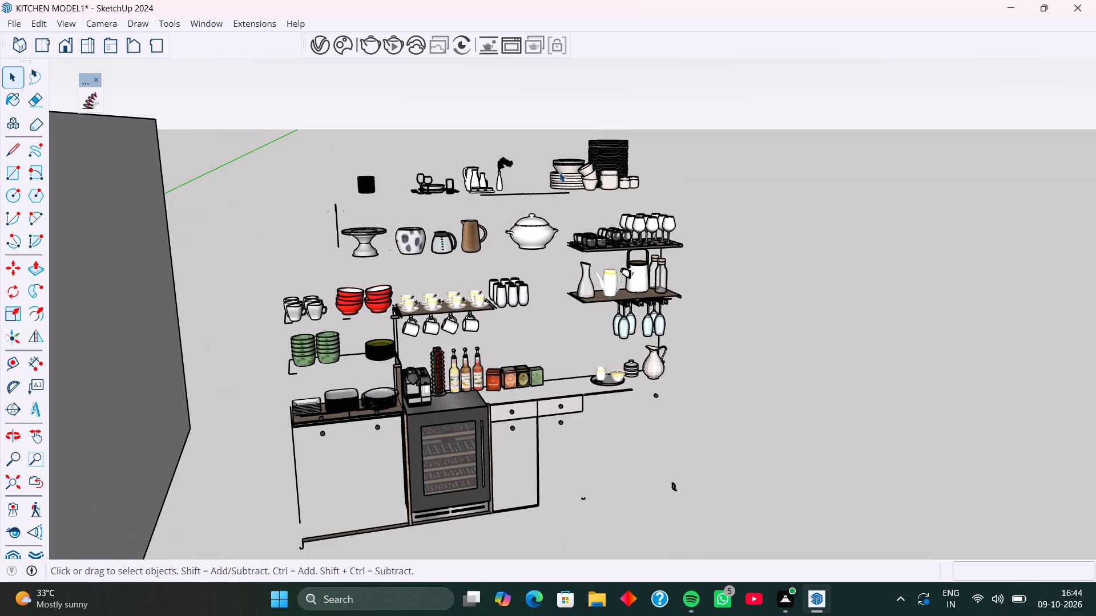
pyautogui.click(560, 173)
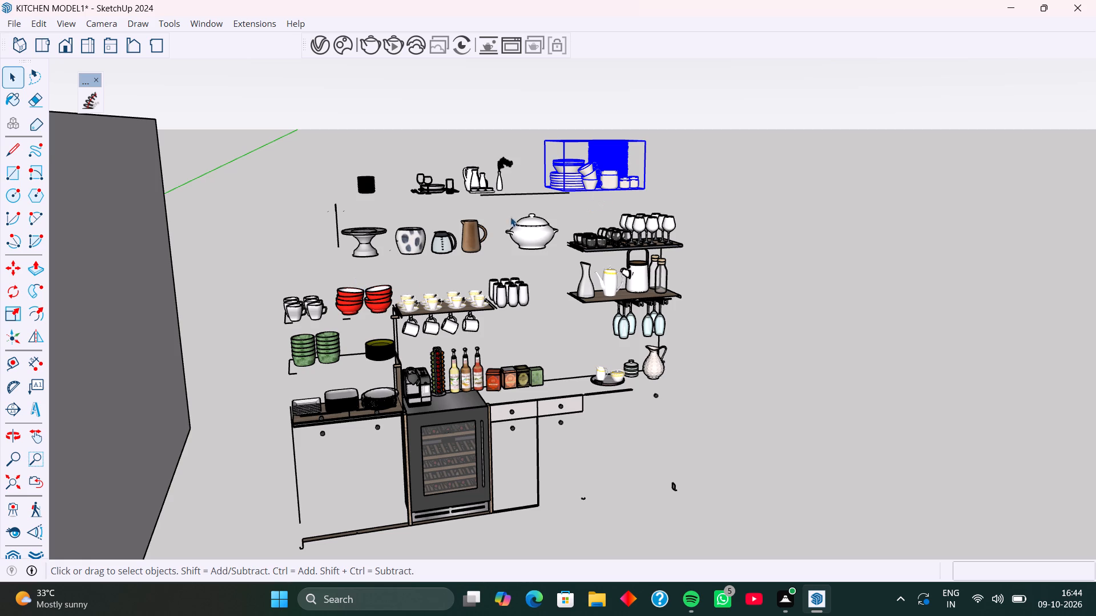
pyautogui.press('m')
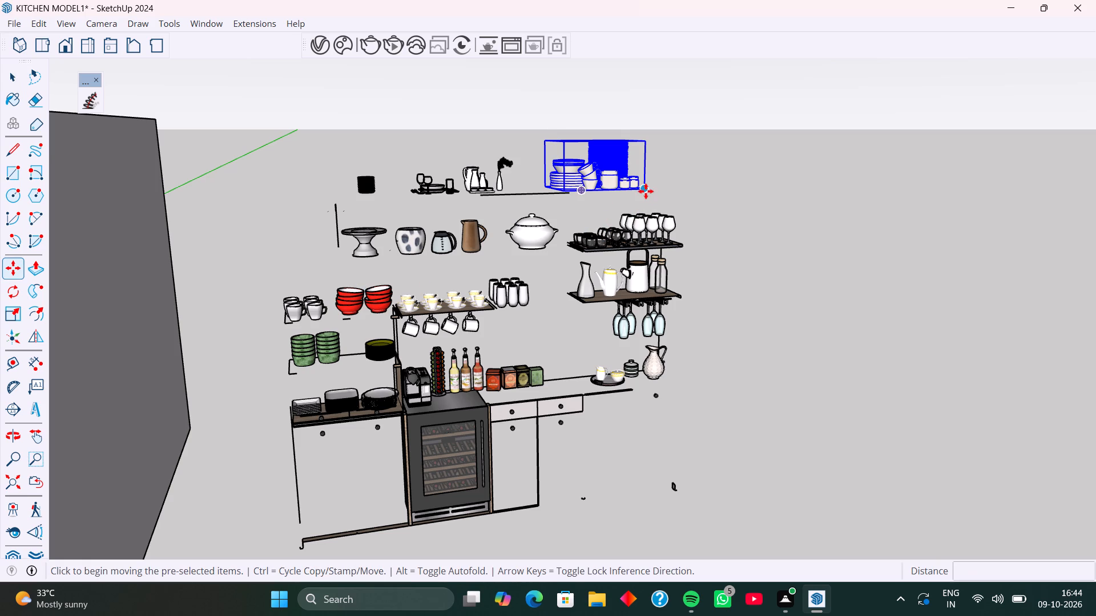
pyautogui.click(644, 189)
pyautogui.scroll(-17, 228, 294)
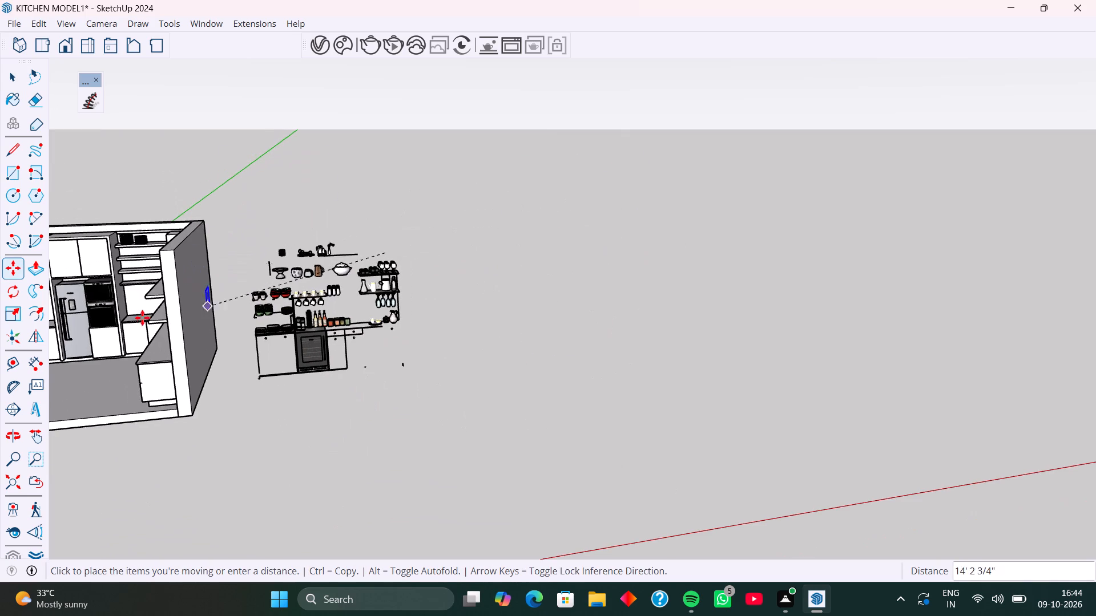
pyautogui.keyDown('shift'); pyautogui.moveTo(117, 265); pyautogui.dragTo(287, 418, button='middle'); pyautogui.keyUp('shift')
pyautogui.scroll(11, 279, 380)
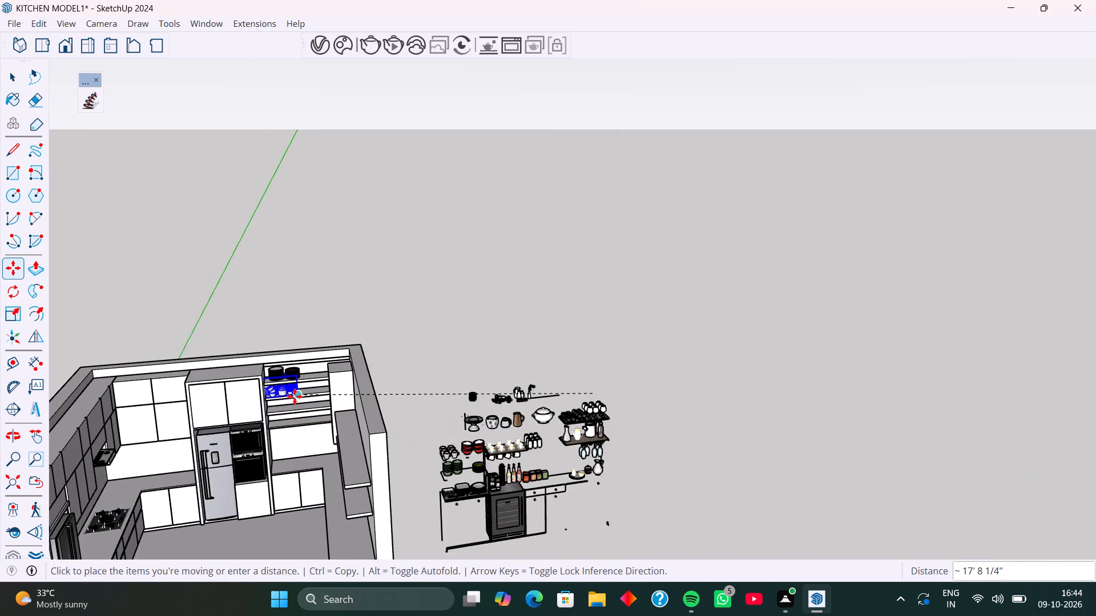
pyautogui.scroll(20, 295, 396)
pyautogui.scroll(1, 295, 396)
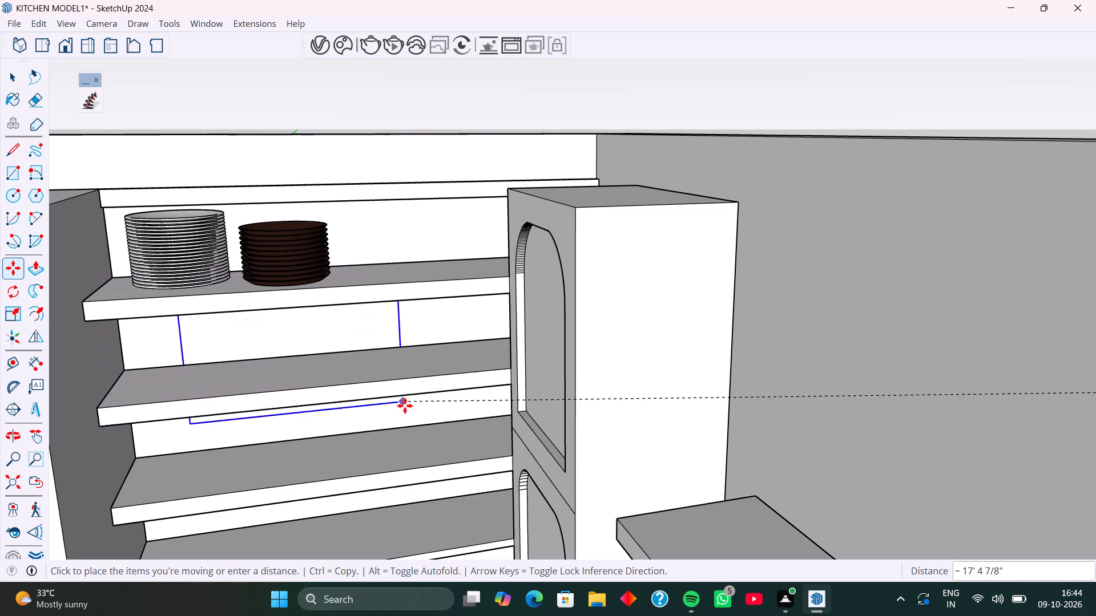
pyautogui.scroll(-10, 433, 438)
pyautogui.keyDown('shift'); pyautogui.moveTo(448, 525); pyautogui.dragTo(440, 369, button='middle'); pyautogui.keyUp('shift')
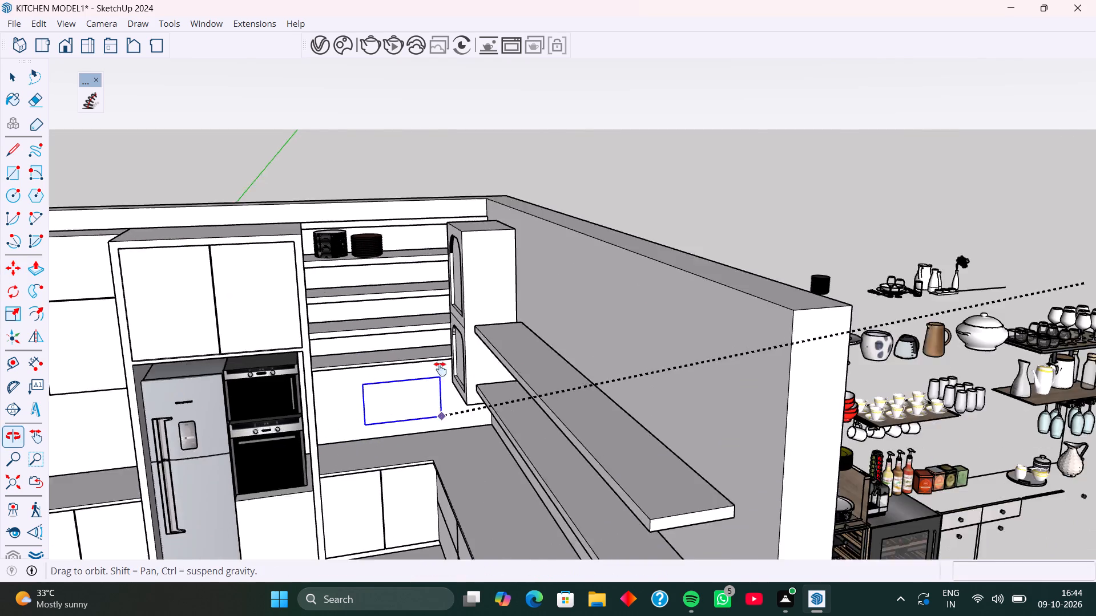
pyautogui.keyDown('shift'); pyautogui.moveTo(440, 369); pyautogui.dragTo(439, 354, button='middle'); pyautogui.keyUp('shift')
pyautogui.scroll(4, 448, 399)
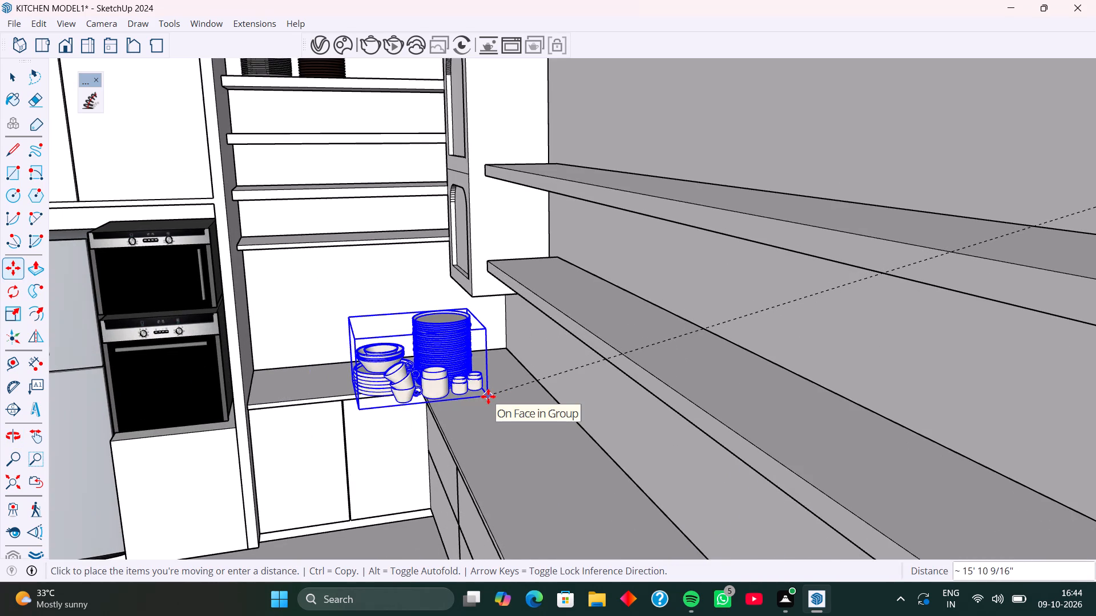
pyautogui.click(520, 376)
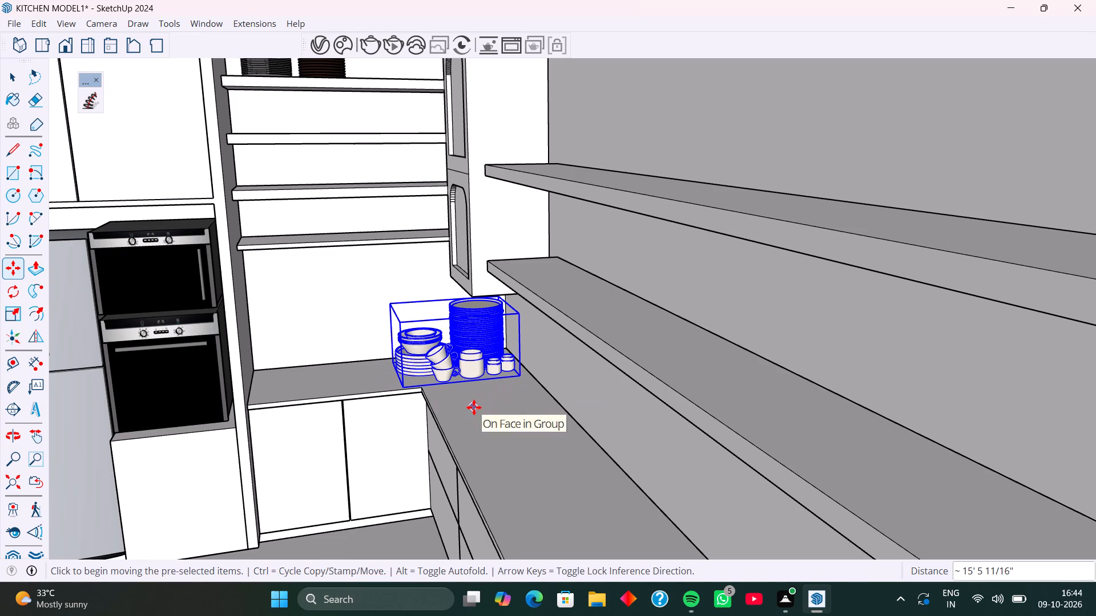
pyautogui.press('space')
pyautogui.scroll(-6, 346, 391)
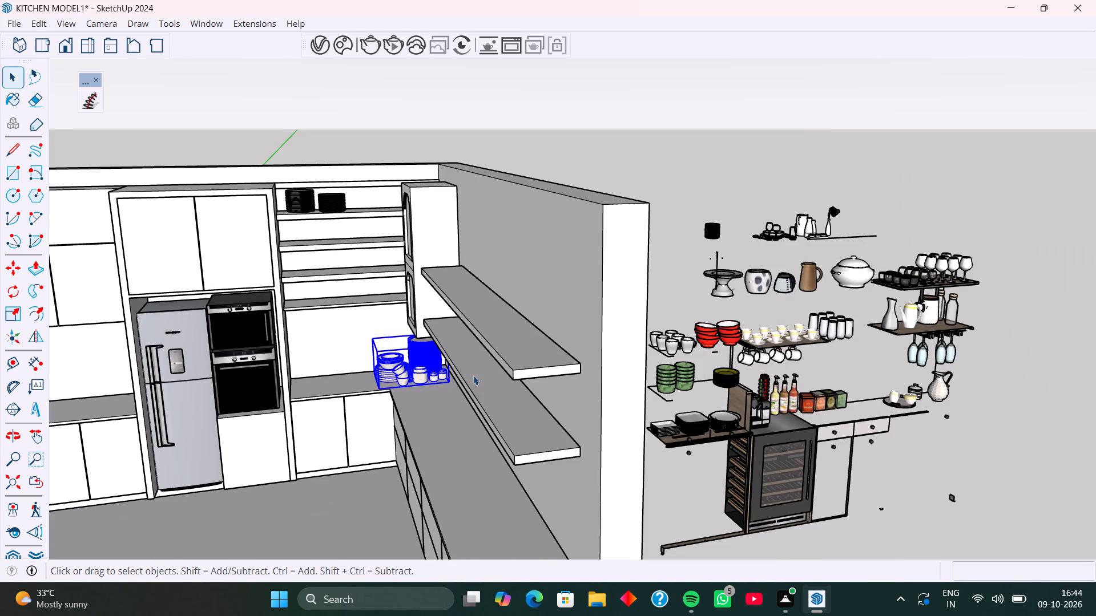
pyautogui.click(674, 197)
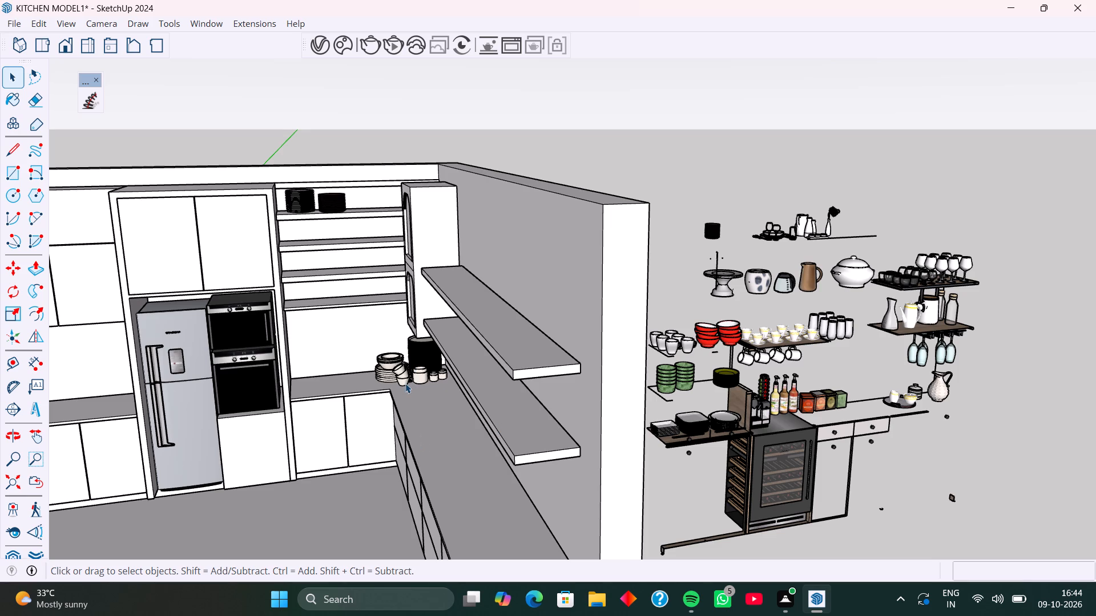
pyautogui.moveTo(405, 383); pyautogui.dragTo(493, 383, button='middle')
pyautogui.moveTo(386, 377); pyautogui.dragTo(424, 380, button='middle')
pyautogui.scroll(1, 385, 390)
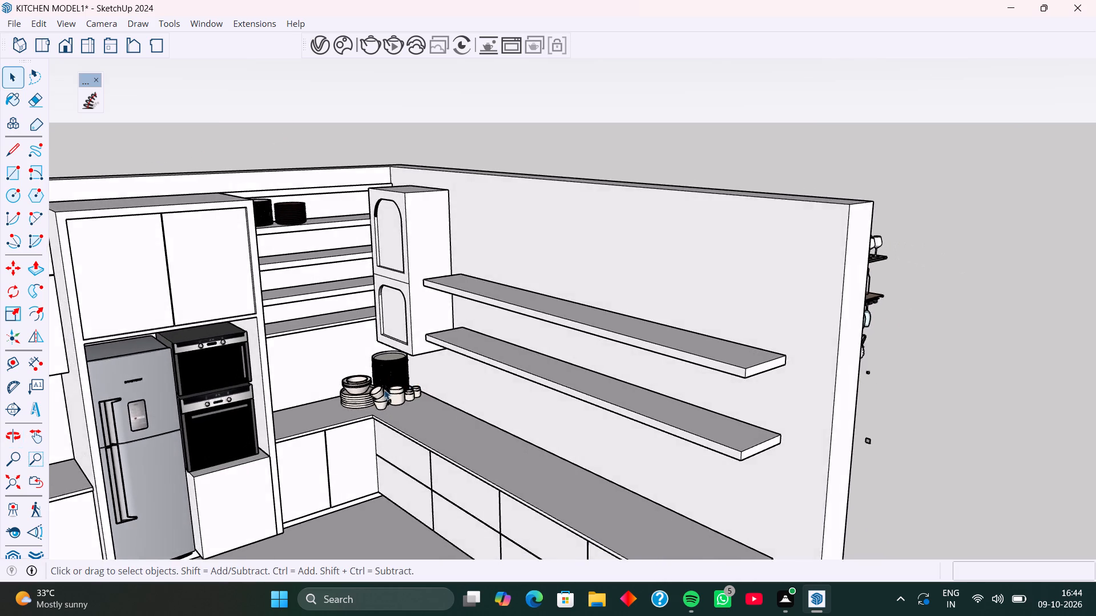
# Copy the two corked bottles, glass carafe and white teapot about 17' 6" onto the kitchen countertop beside the stacked plates.
pyautogui.scroll(15, 384, 390)
pyautogui.scroll(-12, 383, 390)
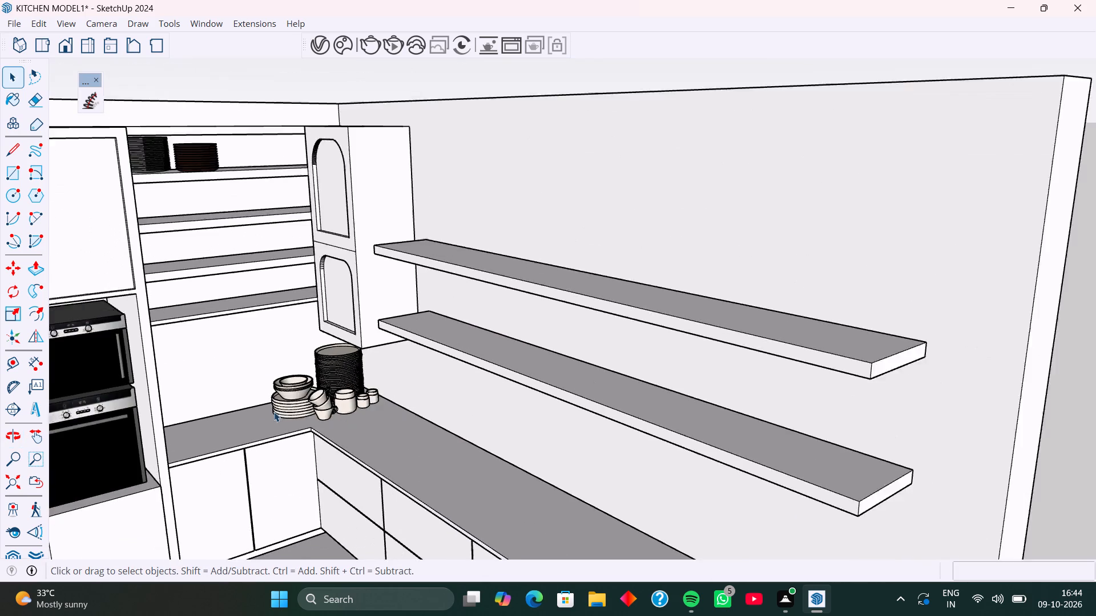
pyautogui.scroll(-1, 274, 412)
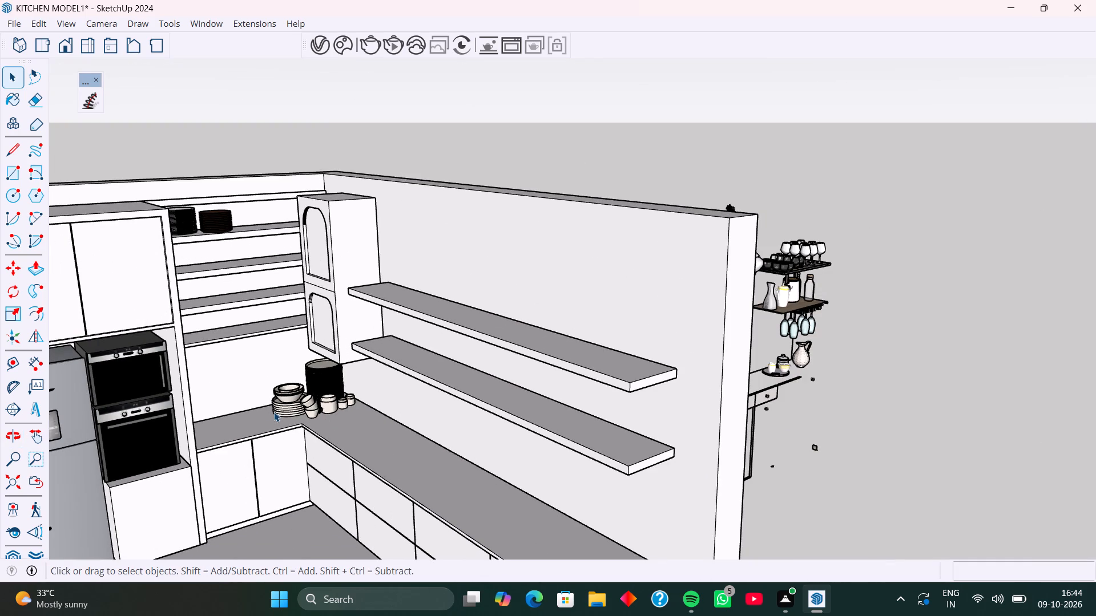
pyautogui.scroll(-4, 277, 422)
pyautogui.moveTo(510, 432); pyautogui.dragTo(393, 424, button='middle')
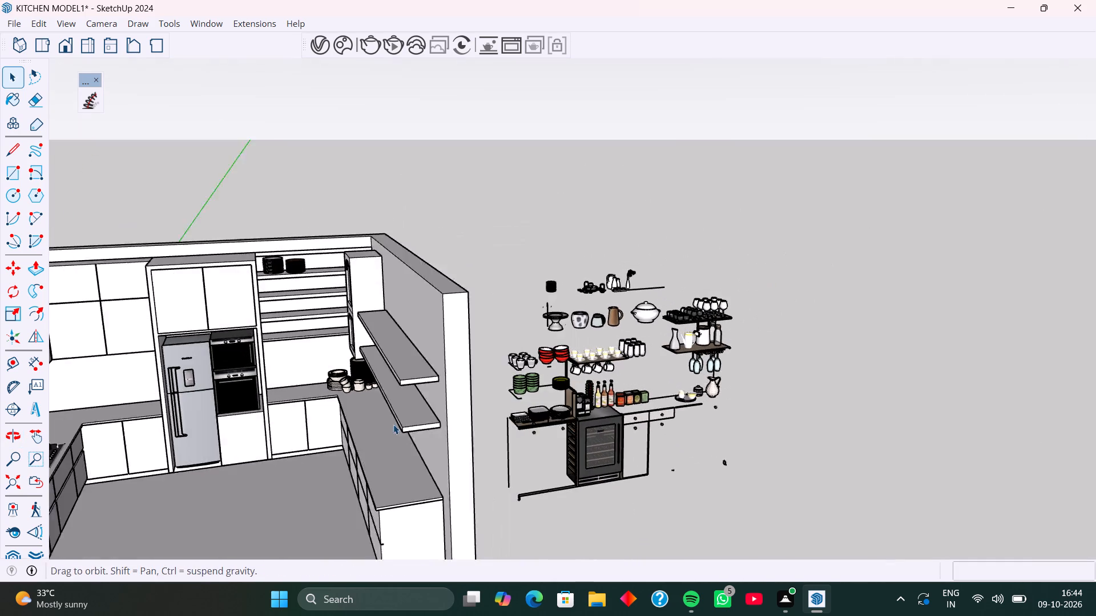
pyautogui.moveTo(393, 424); pyautogui.dragTo(380, 425, button='middle')
pyautogui.scroll(11, 731, 350)
pyautogui.click(717, 329)
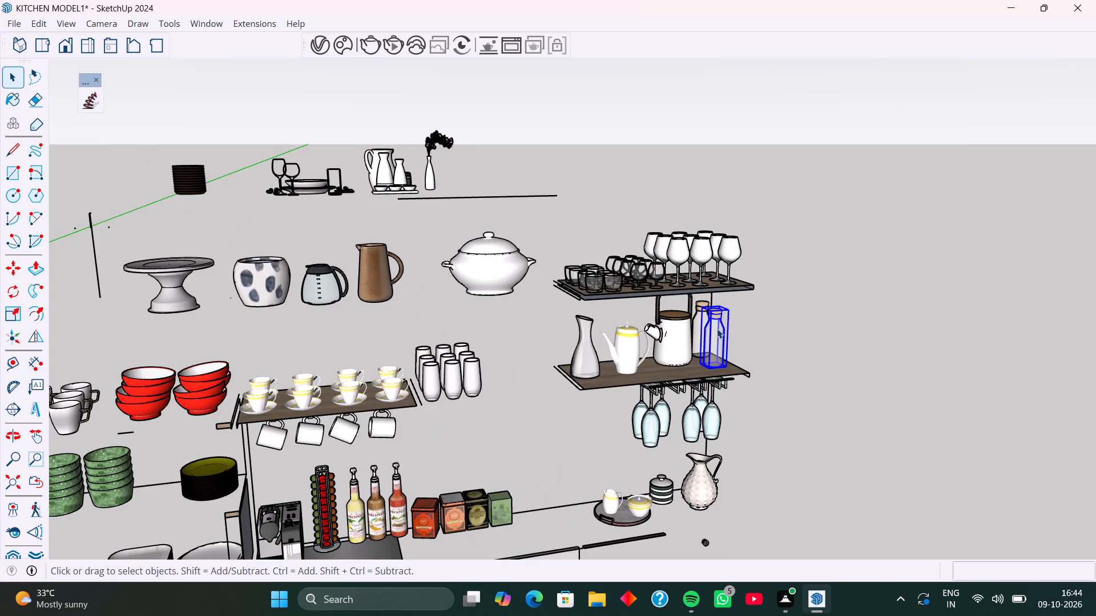
pyautogui.keyDown('shift'); pyautogui.click(696, 327); pyautogui.keyUp('shift')
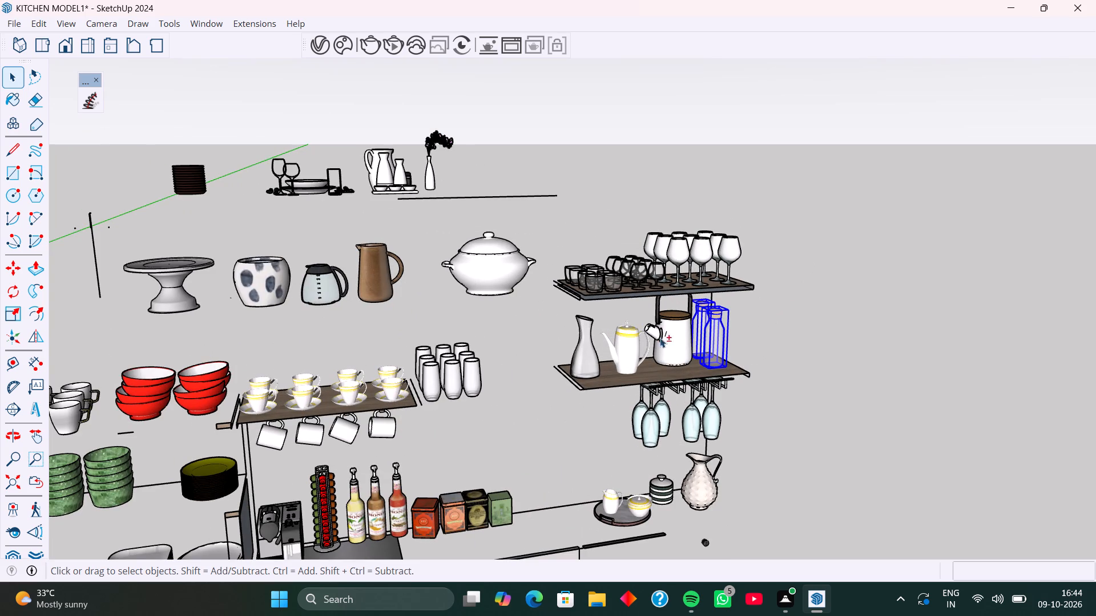
pyautogui.keyDown('shift'); pyautogui.click(581, 357); pyautogui.keyUp('shift')
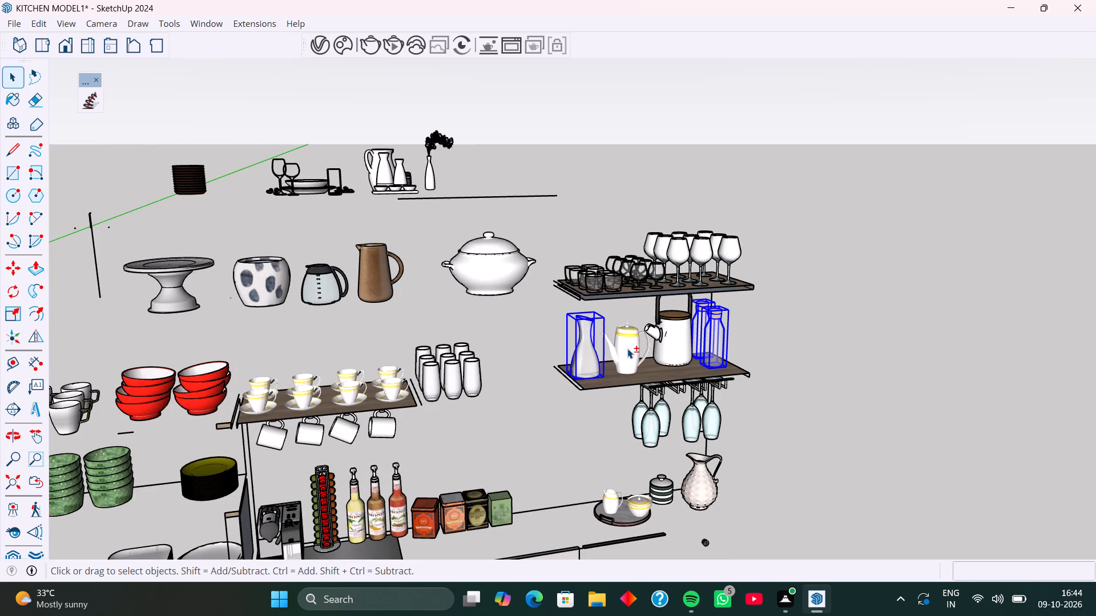
pyautogui.keyDown('shift'); pyautogui.click(627, 348); pyautogui.keyUp('shift')
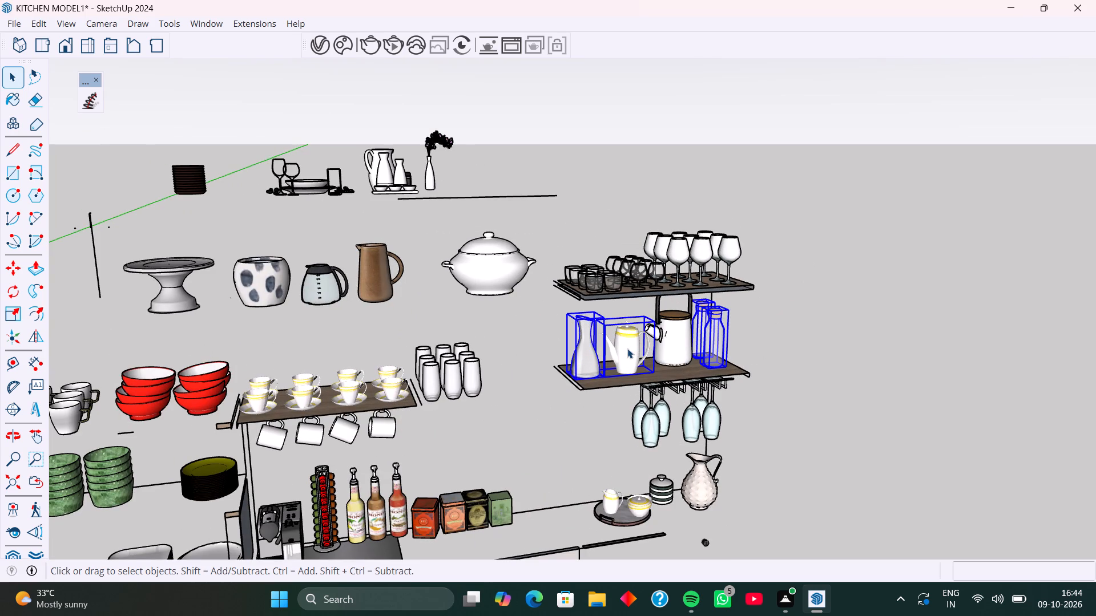
pyautogui.press('m')
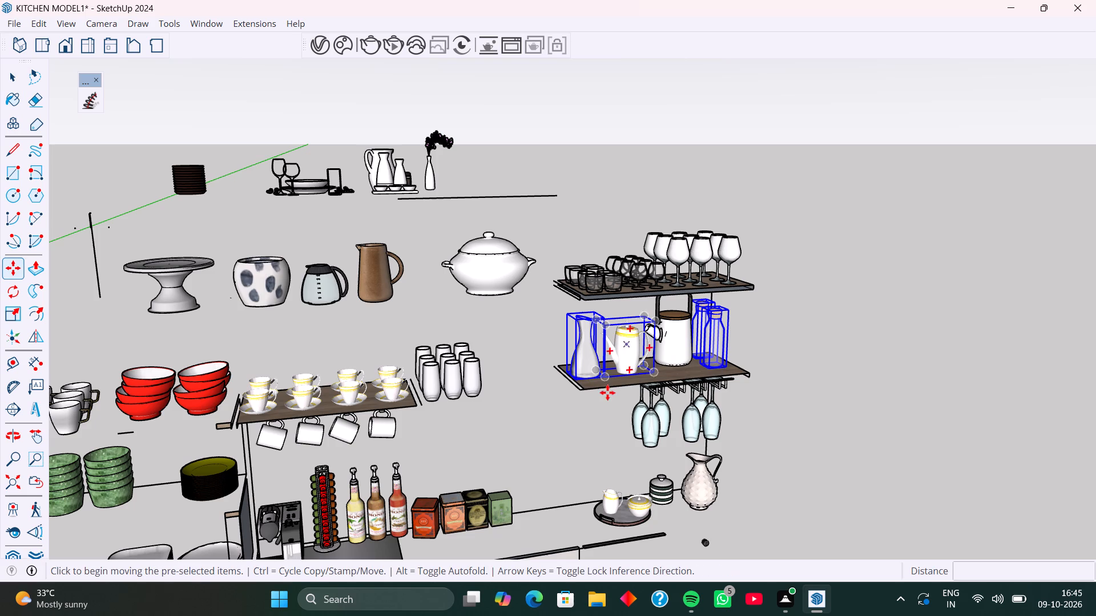
pyautogui.click(726, 366)
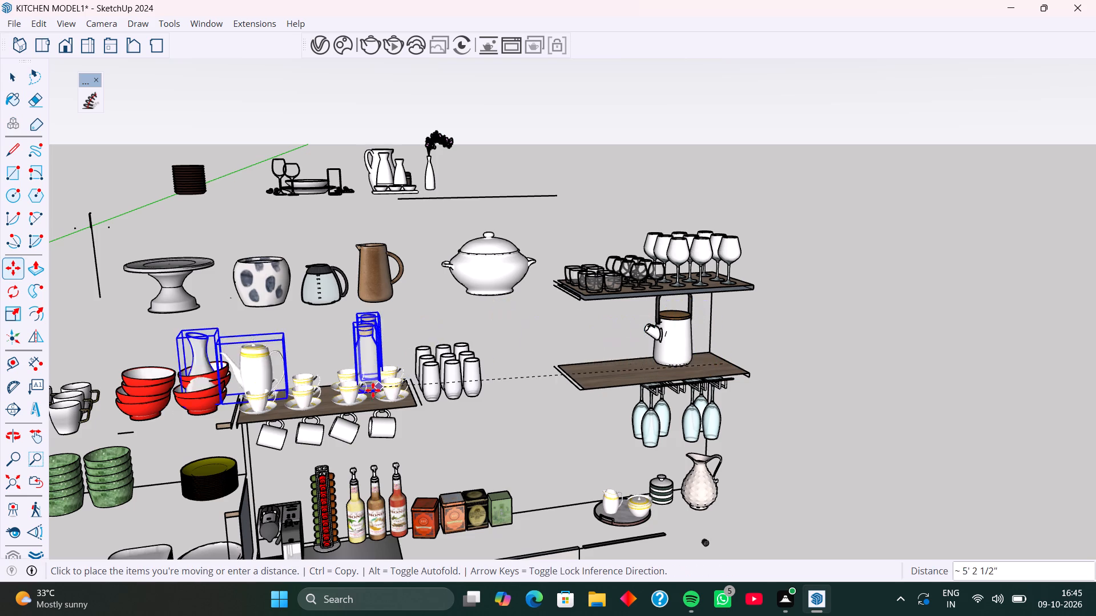
pyautogui.scroll(-4, 365, 398)
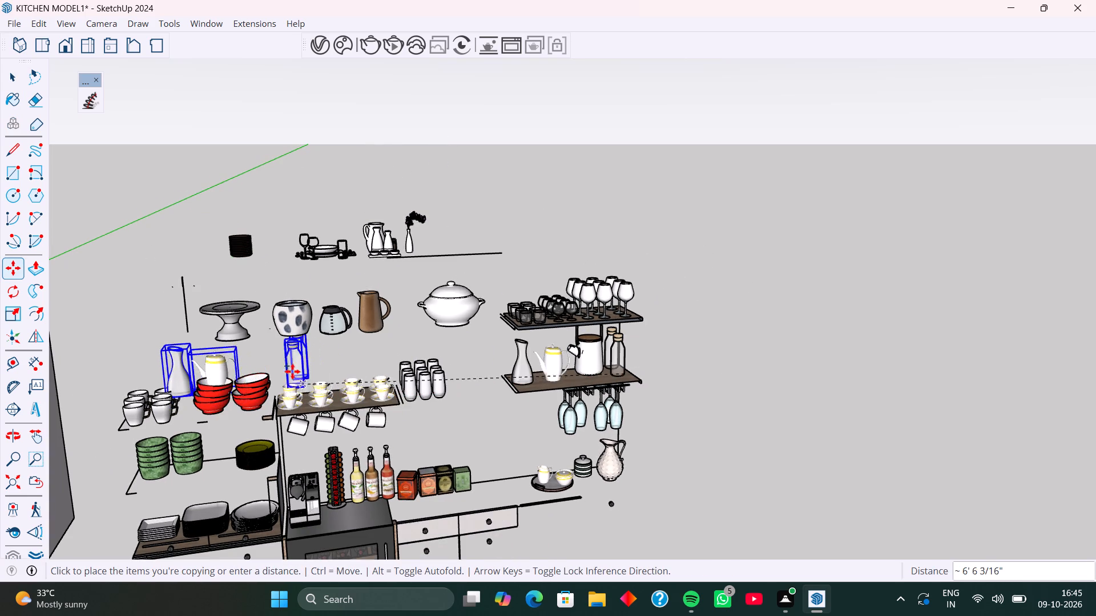
pyautogui.scroll(-5, 288, 369)
pyautogui.moveTo(275, 357); pyautogui.dragTo(616, 394, button='middle')
pyautogui.scroll(2, 272, 447)
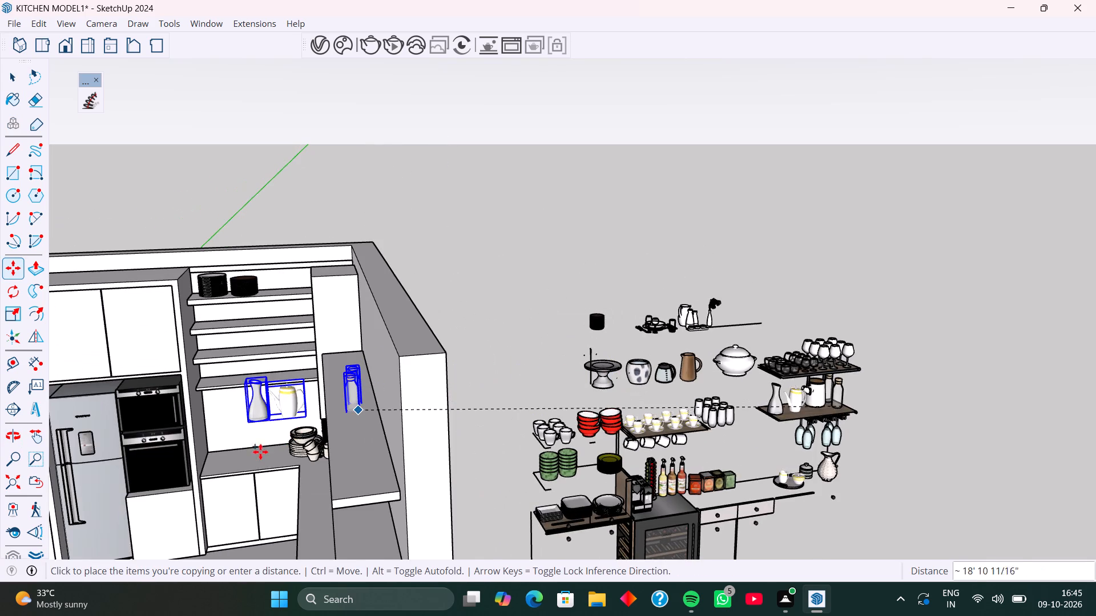
pyautogui.scroll(2, 260, 452)
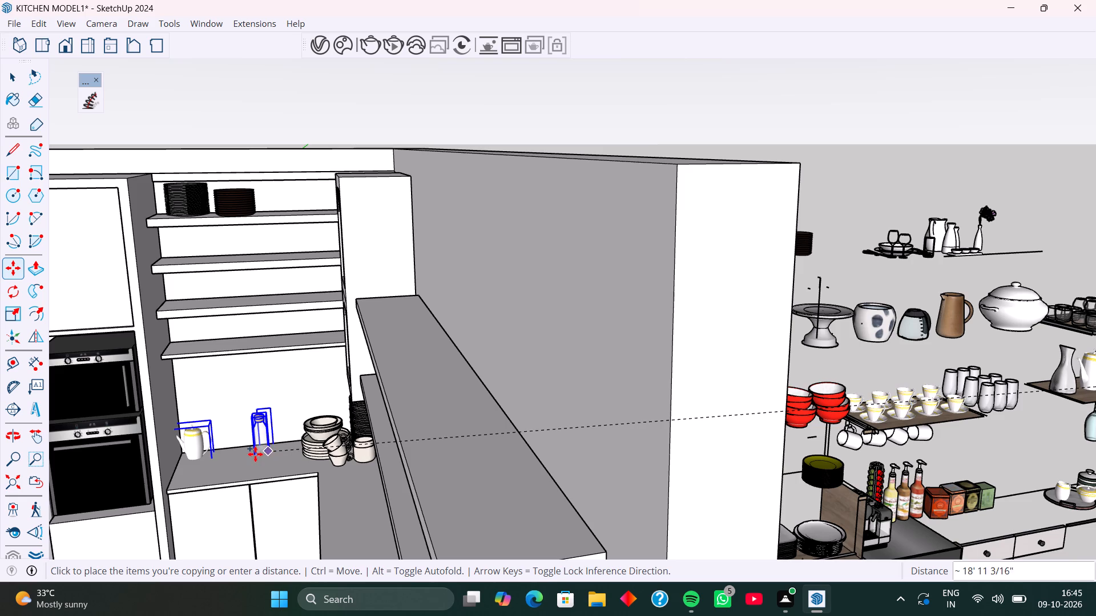
pyautogui.click(295, 468)
# Raise the copied bottles, carafe and teapot vertically about 3/8" to seat them on the countertop.
pyautogui.moveTo(300, 484); pyautogui.dragTo(321, 477, button='middle')
pyautogui.scroll(2, 287, 476)
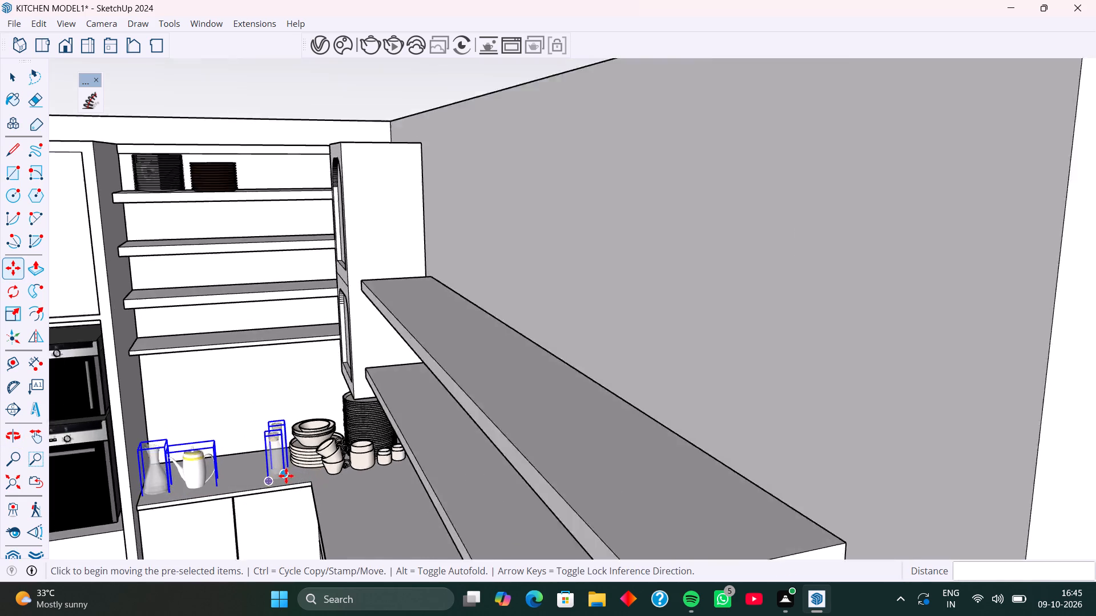
pyautogui.scroll(2, 286, 476)
pyautogui.press('m')
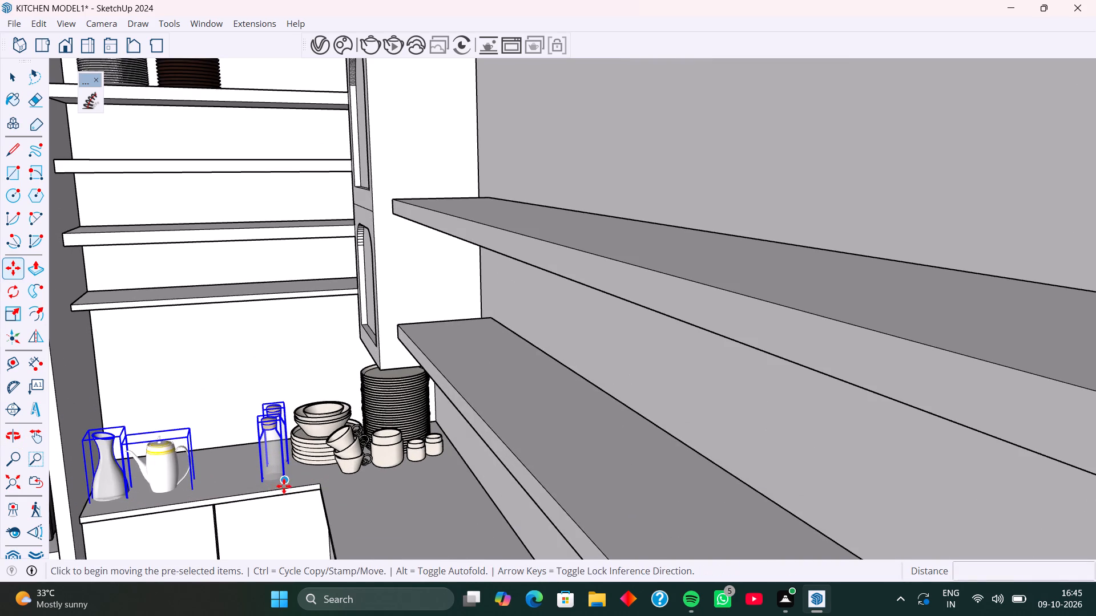
pyautogui.click(287, 486)
pyautogui.press('Up')
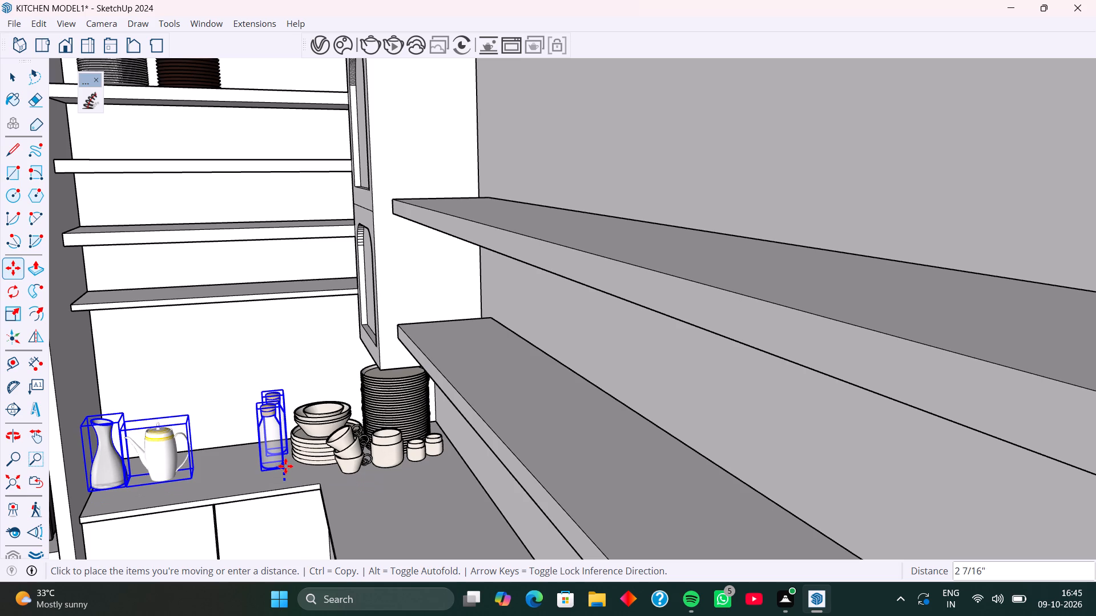
pyautogui.press('Left')
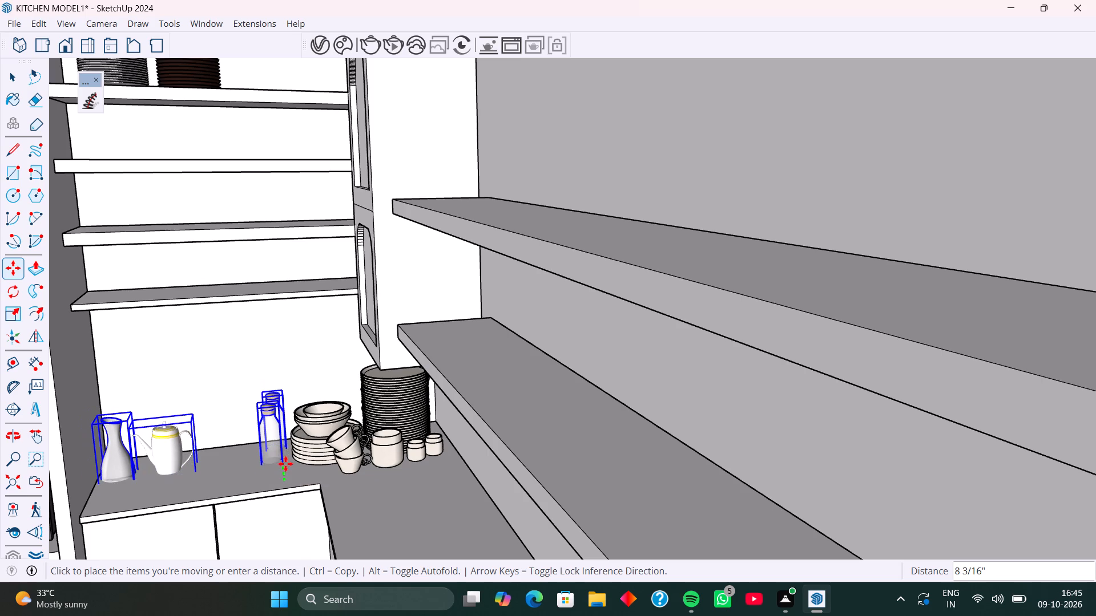
pyautogui.press('Up')
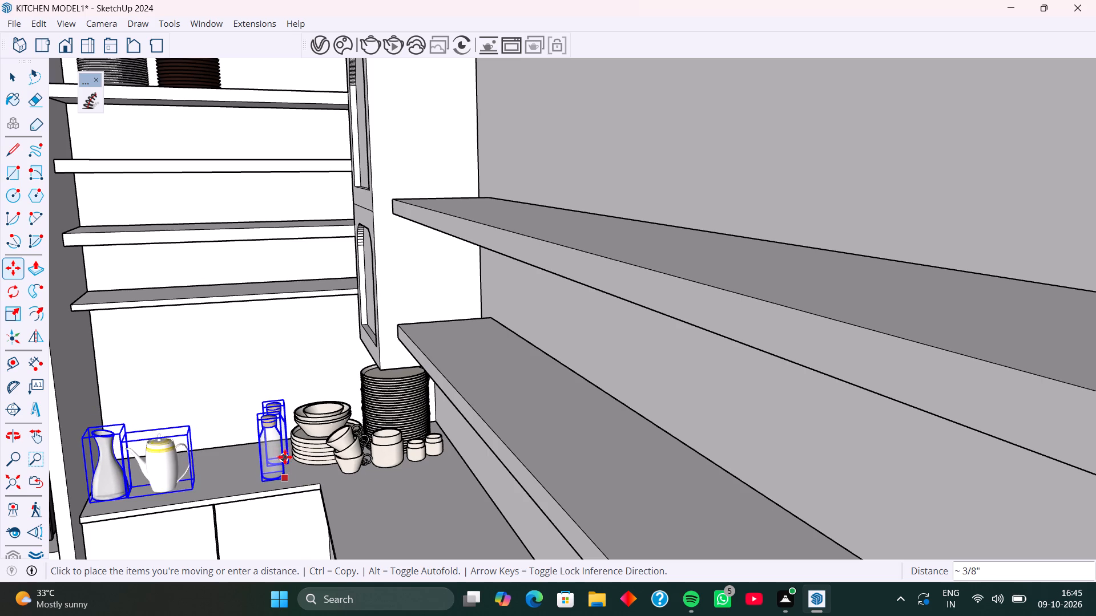
pyautogui.click(285, 455)
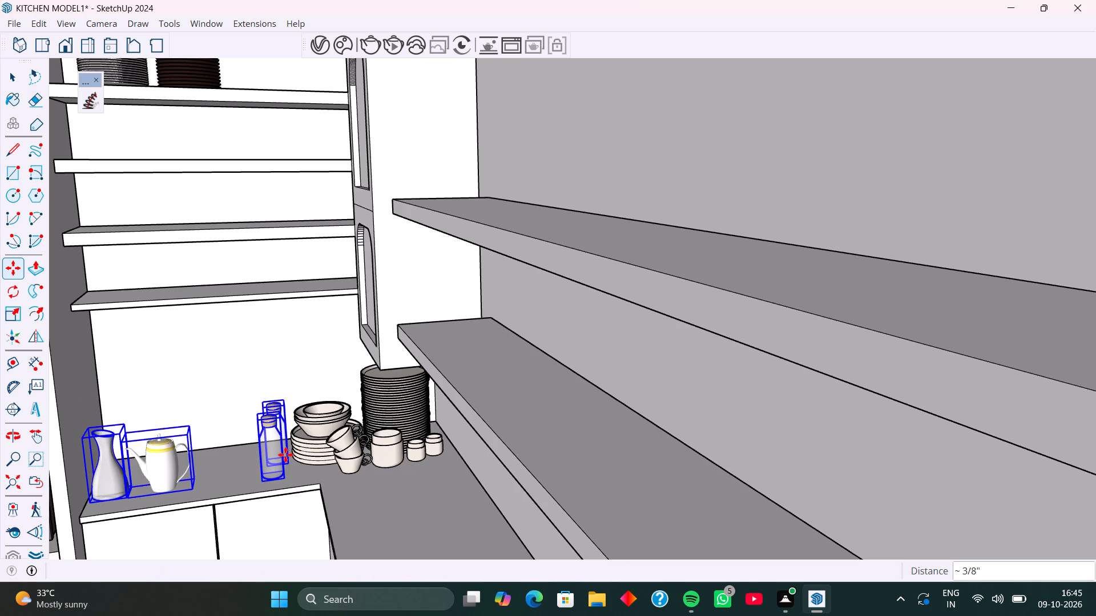
# Move only the carafe and teapot across the countertop toward the back wall, next to the two corked bottles.
pyautogui.moveTo(284, 477); pyautogui.dragTo(301, 483, button='middle')
pyautogui.press('space')
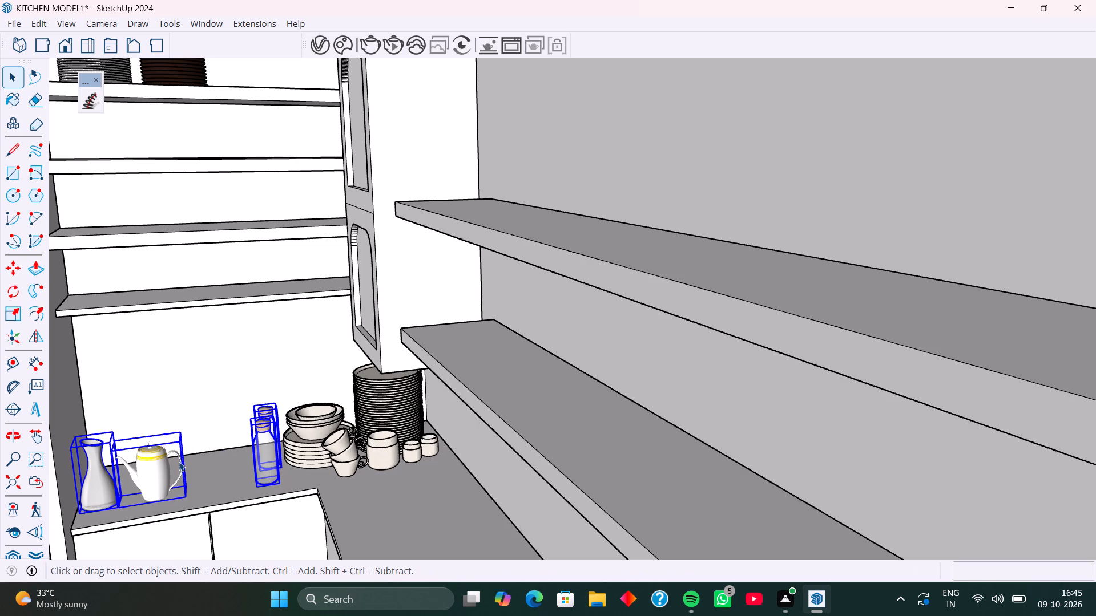
pyautogui.click(179, 461)
pyautogui.keyDown('shift'); pyautogui.click(104, 476); pyautogui.keyUp('shift')
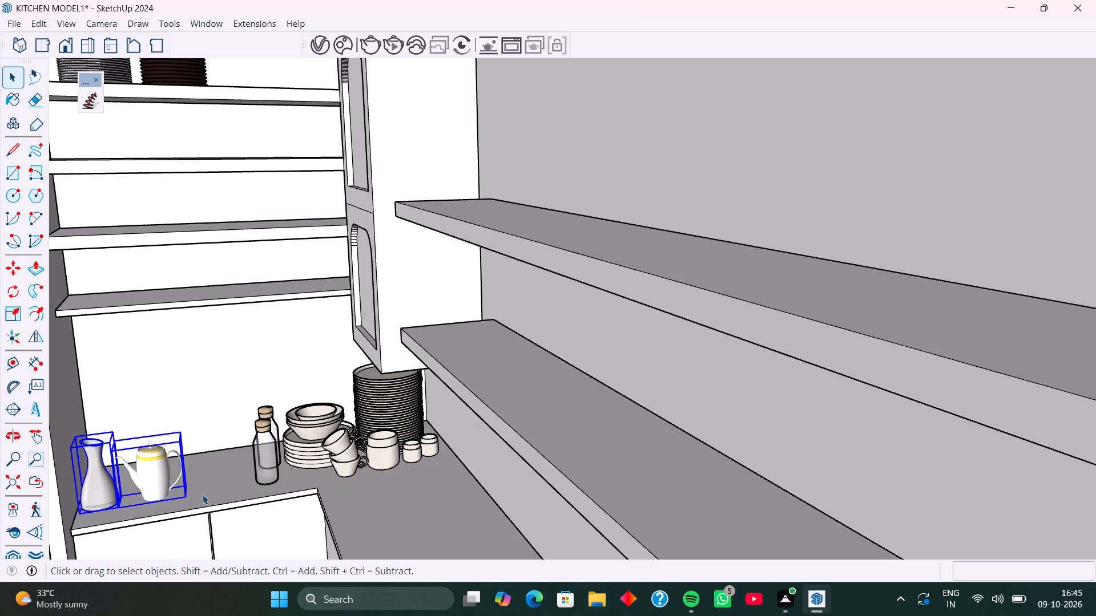
pyautogui.press('m')
pyautogui.click(187, 495)
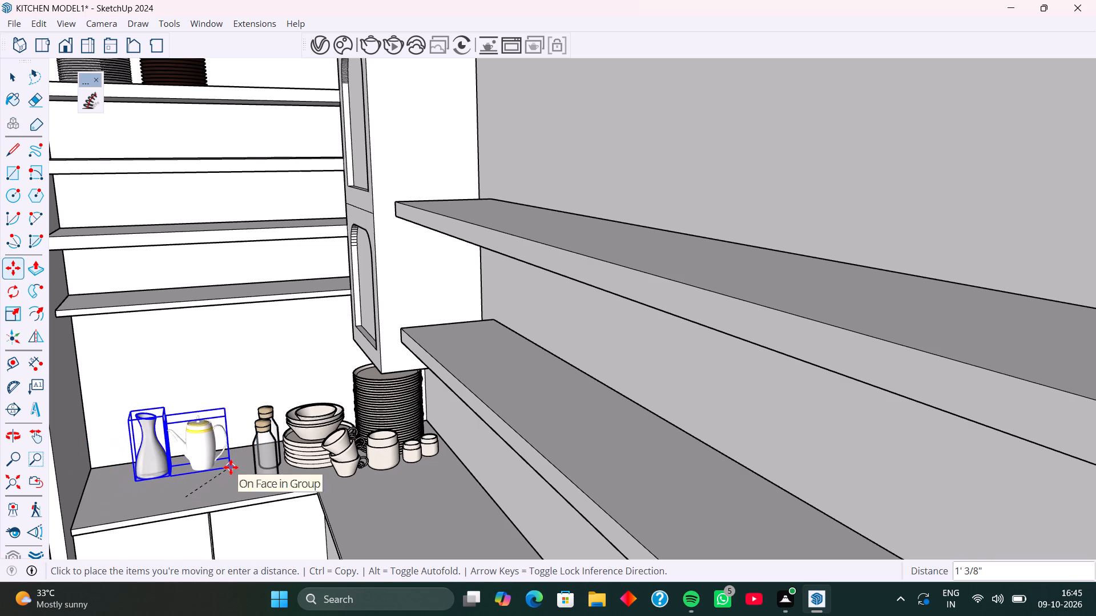
pyautogui.click(242, 462)
pyautogui.press('space')
pyautogui.scroll(-10, 211, 479)
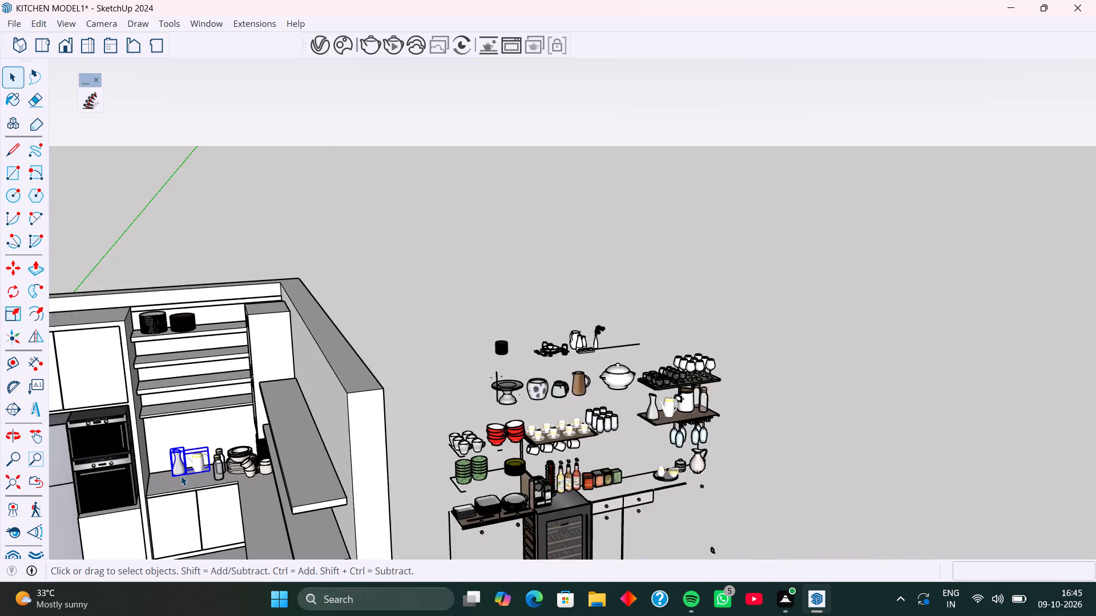
pyautogui.scroll(-6, 181, 476)
pyautogui.click(317, 395)
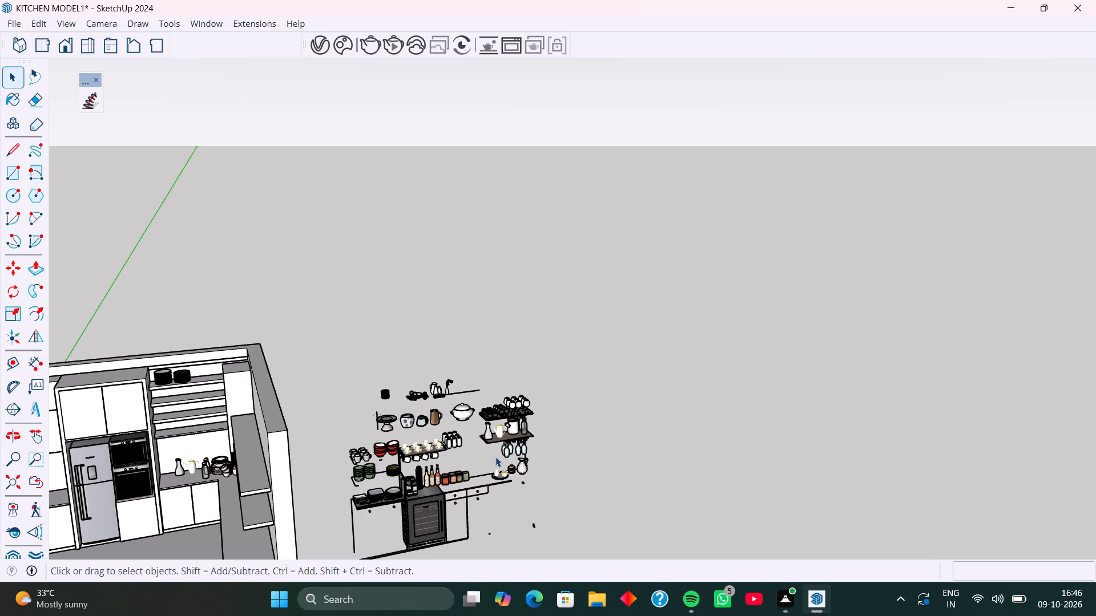
# Examine the remaining tableware, jugs, glasses and bottles of the exploded buffet model outside the kitchen.
pyautogui.keyDown('shift'); pyautogui.moveTo(493, 455); pyautogui.dragTo(519, 313, button='middle'); pyautogui.keyUp('shift')
pyautogui.scroll(11, 434, 372)
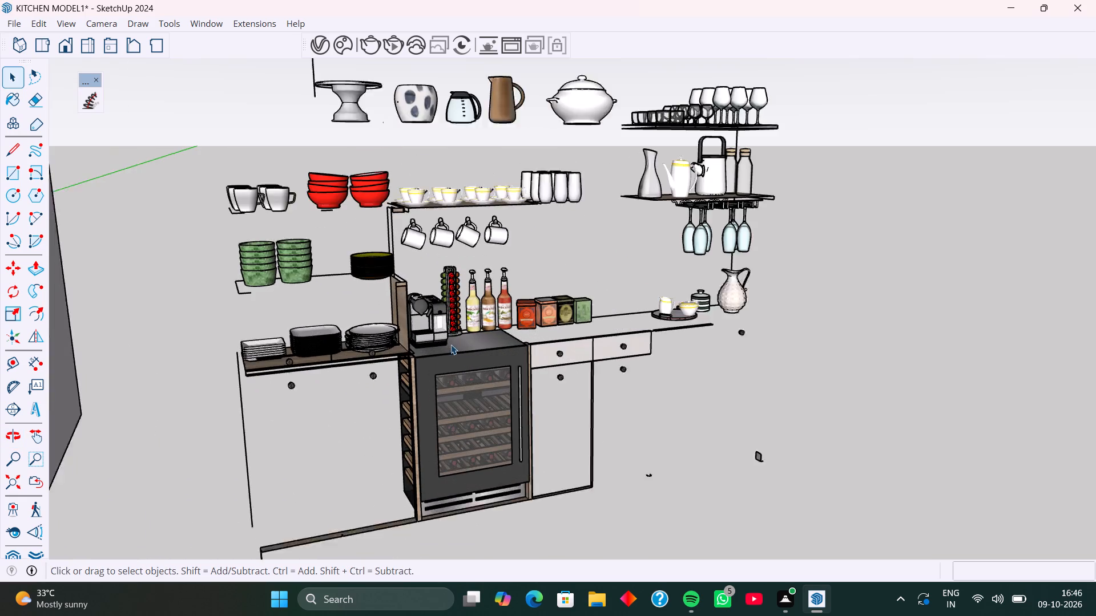
pyautogui.scroll(1, 451, 345)
pyautogui.moveTo(481, 389); pyautogui.dragTo(434, 381, button='middle')
pyautogui.moveTo(441, 382); pyautogui.dragTo(429, 380, button='middle')
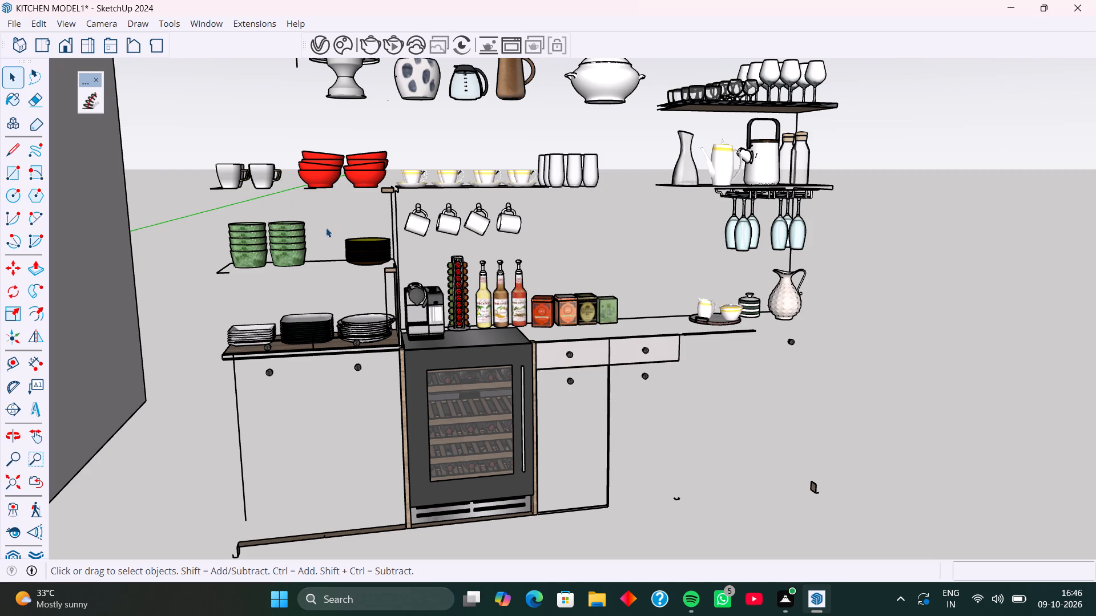
pyautogui.scroll(-2, 382, 177)
pyautogui.keyDown('shift'); pyautogui.moveTo(444, 127); pyautogui.dragTo(424, 261, button='middle'); pyautogui.keyUp('shift')
pyautogui.moveTo(423, 263); pyautogui.dragTo(422, 305, button='middle')
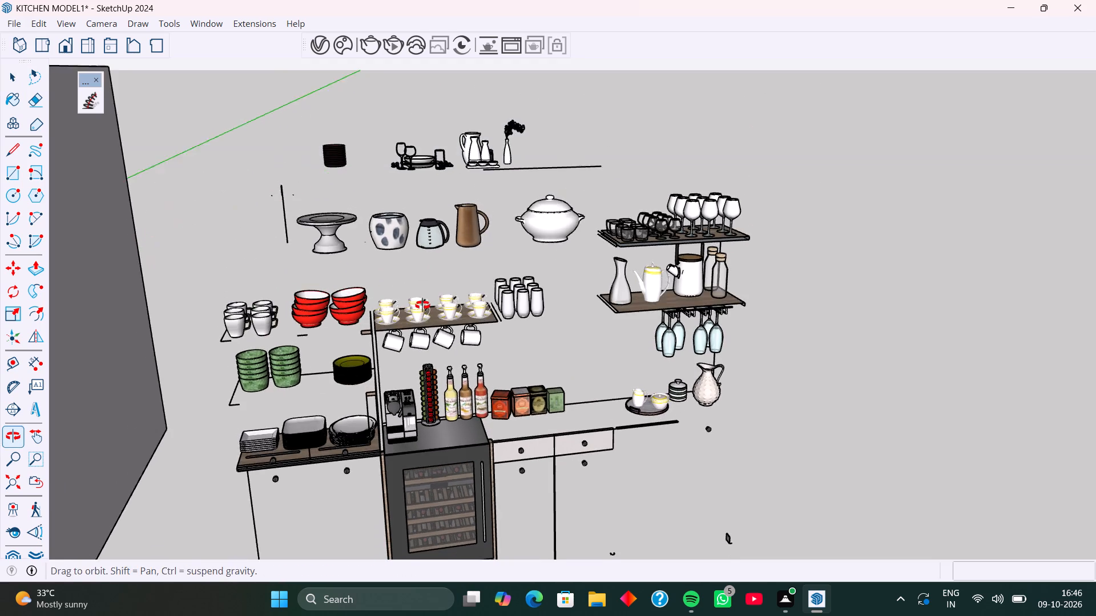
pyautogui.moveTo(422, 305); pyautogui.dragTo(422, 307, button='middle')
pyautogui.scroll(7, 420, 233)
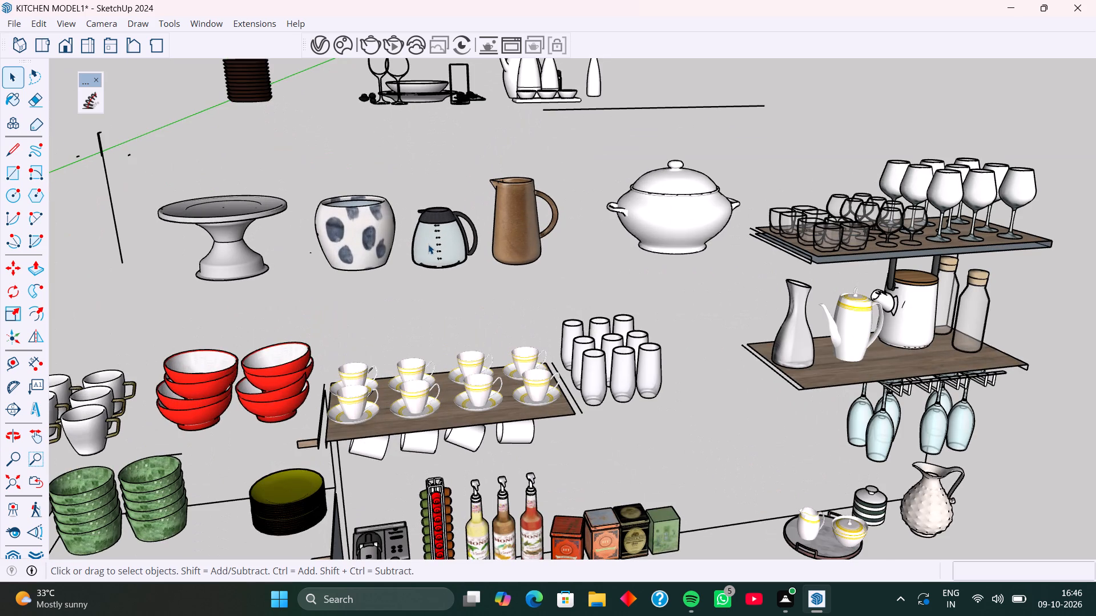